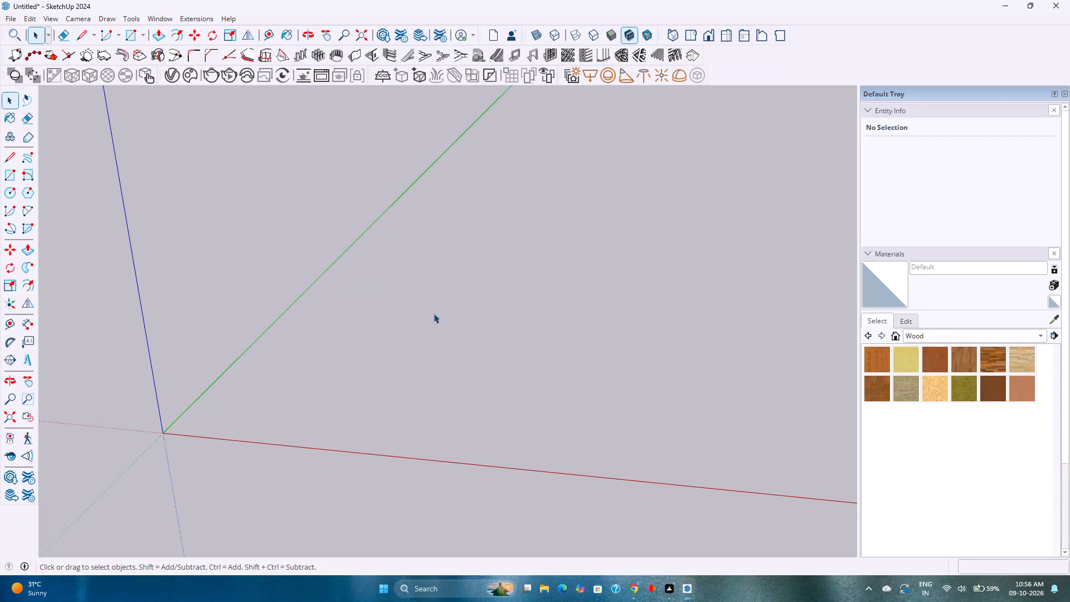
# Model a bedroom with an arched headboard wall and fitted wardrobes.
# Draw a 12'6" by 12' rectangle on the ground plane near the origin.
pyautogui.click(133, 31)
pyautogui.click(155, 79)
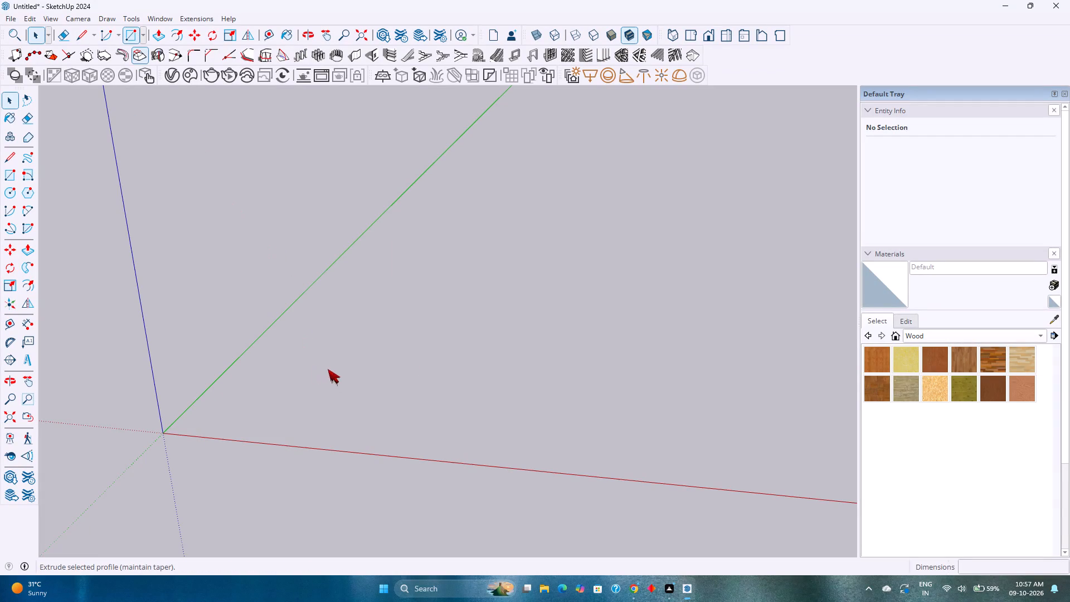
pyautogui.click(127, 38)
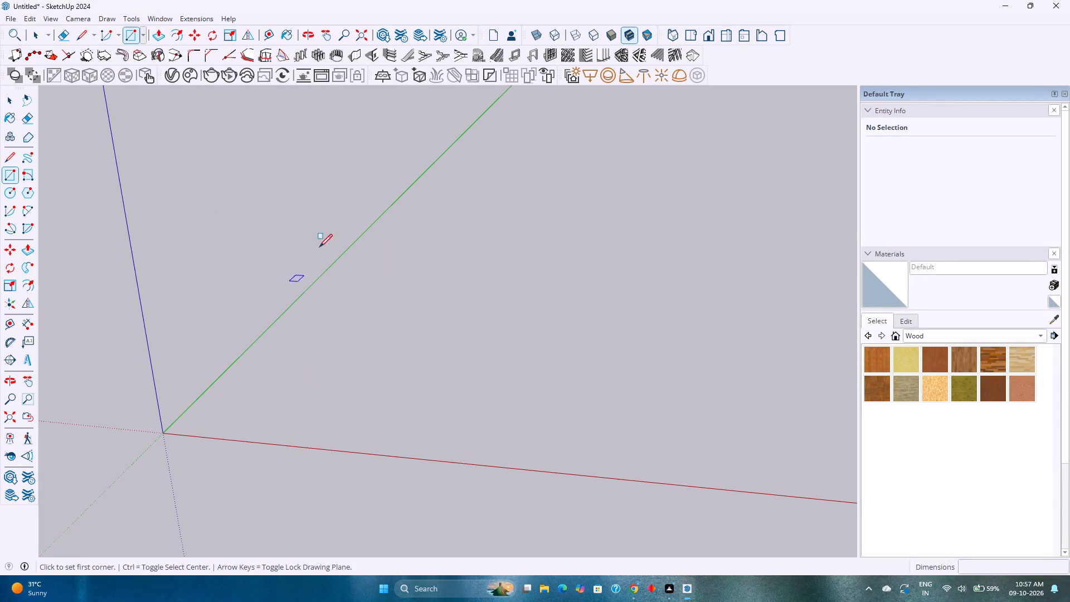
pyautogui.click(338, 392)
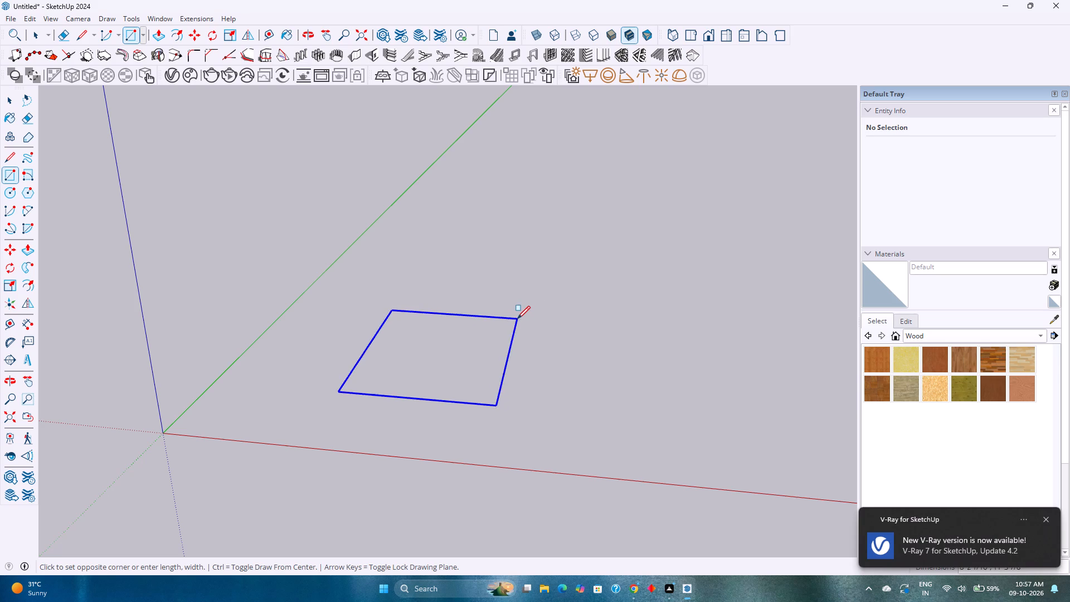
pyautogui.keyDown('shift'); pyautogui.moveTo(526, 318); pyautogui.dragTo(630, 363, button='middle'); pyautogui.keyUp('shift')
pyautogui.keyDown('shift'); pyautogui.moveTo(621, 356); pyautogui.dragTo(479, 356, button='middle'); pyautogui.keyUp('shift')
pyautogui.moveTo(474, 353); pyautogui.dragTo(533, 357, button='middle')
pyautogui.keyDown('shift'); pyautogui.moveTo(532, 356); pyautogui.dragTo(485, 365, button='middle'); pyautogui.keyUp('shift')
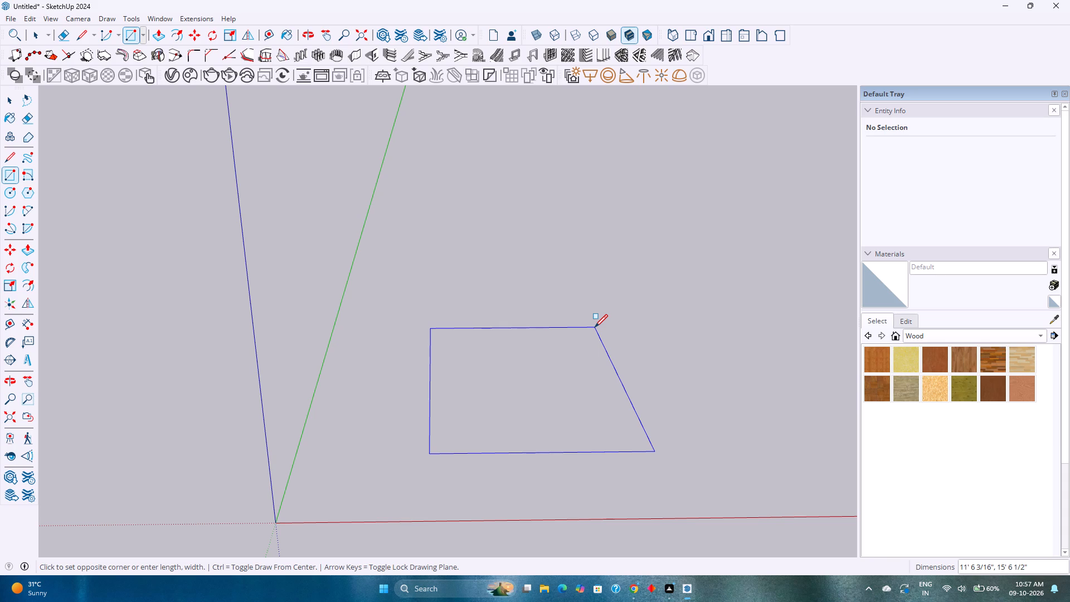
pyautogui.write("12'6")
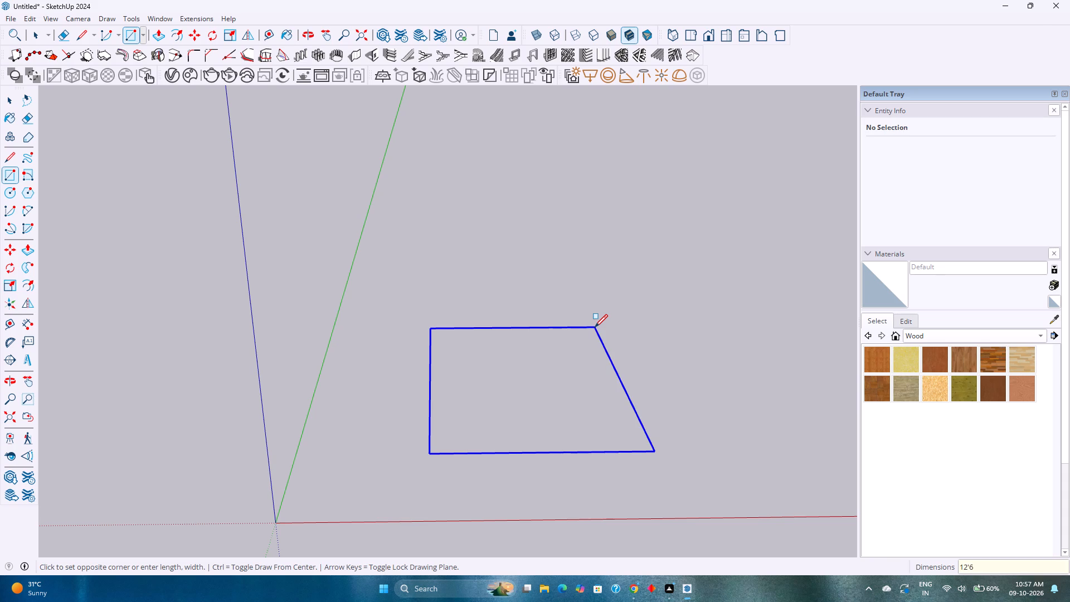
pyautogui.hotkey('shift', '"')
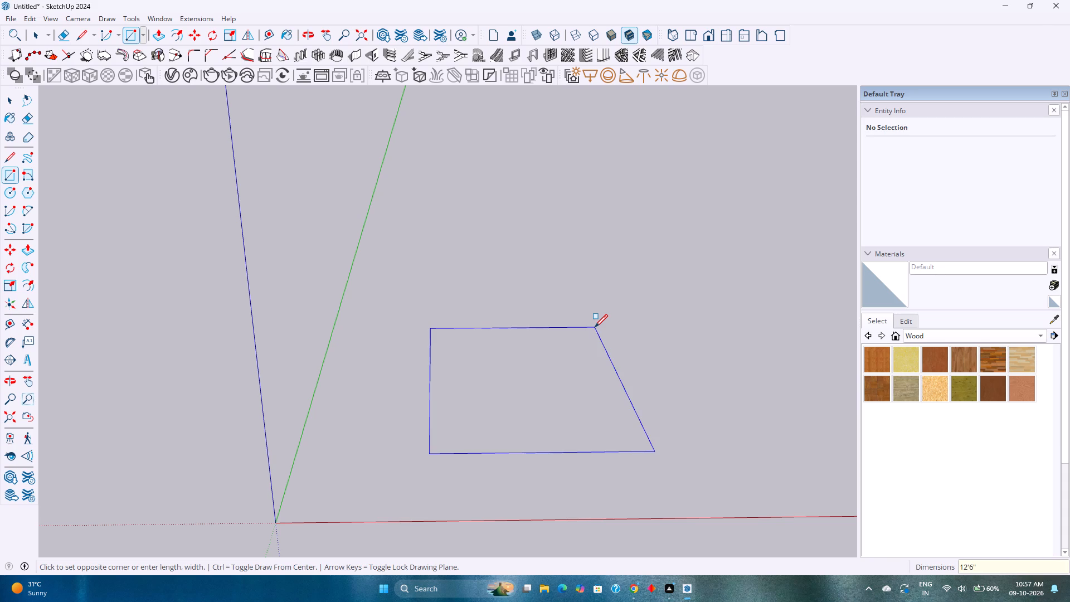
pyautogui.press(',')
pyautogui.write('12')
pyautogui.press("'")
pyautogui.press('Return')
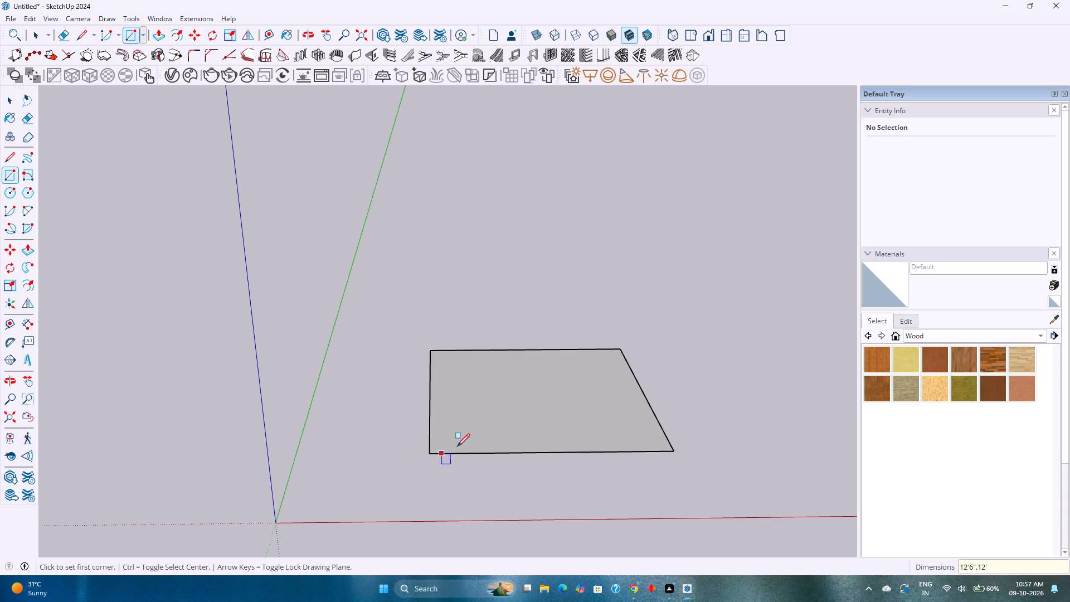
# Offset the rectangle's edges outward by 6" to form the wall thickness outline.
pyautogui.scroll(-2, 495, 427)
pyautogui.moveTo(495, 427); pyautogui.dragTo(476, 526, button='middle')
pyautogui.keyDown('shift'); pyautogui.moveTo(537, 466); pyautogui.dragTo(498, 448, button='middle'); pyautogui.keyUp('shift')
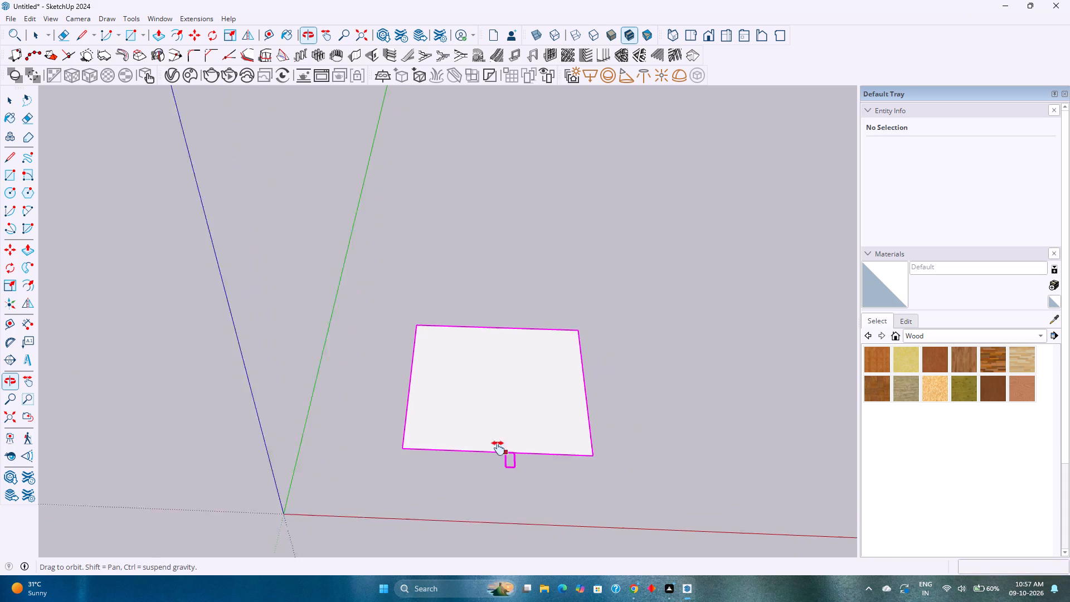
pyautogui.keyDown('shift'); pyautogui.moveTo(498, 448); pyautogui.dragTo(487, 478, button='middle'); pyautogui.keyUp('shift')
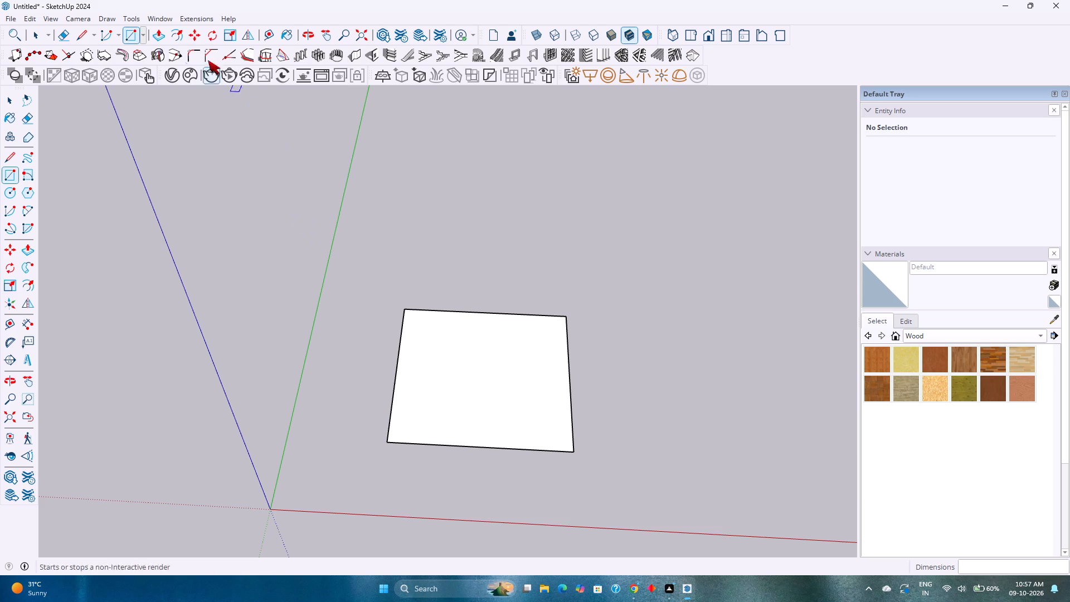
pyautogui.click(178, 32)
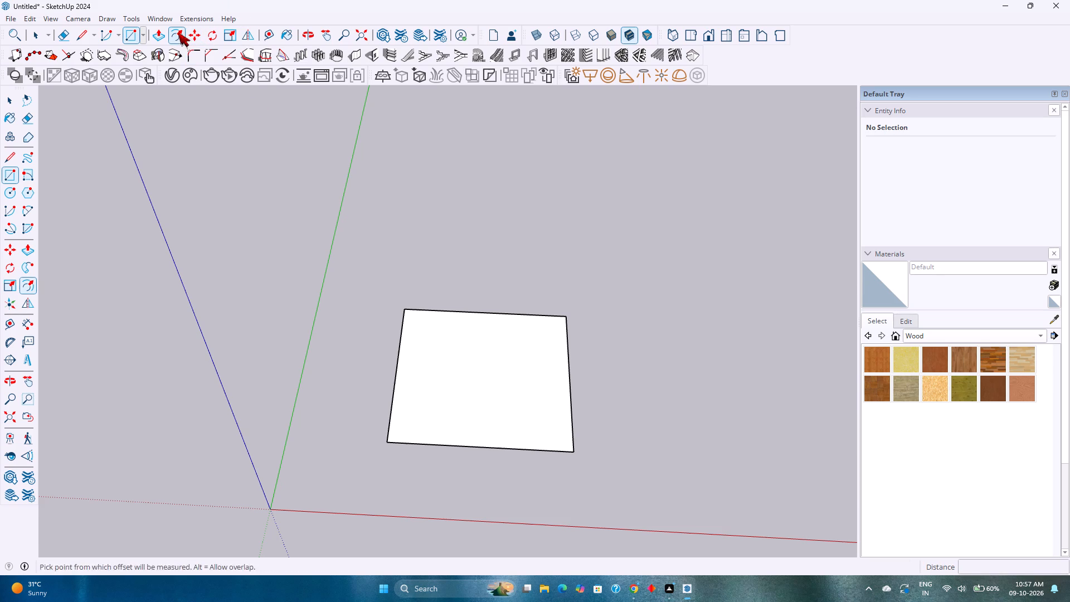
pyautogui.click(481, 450)
pyautogui.click(478, 439)
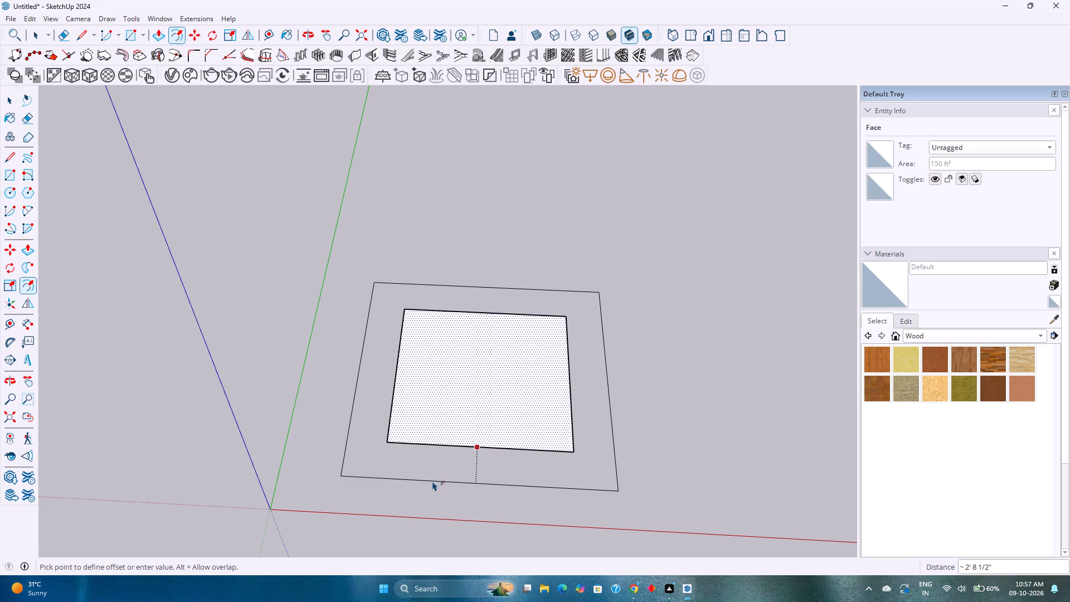
pyautogui.press('6')
pyautogui.press('Return')
pyautogui.press('space')
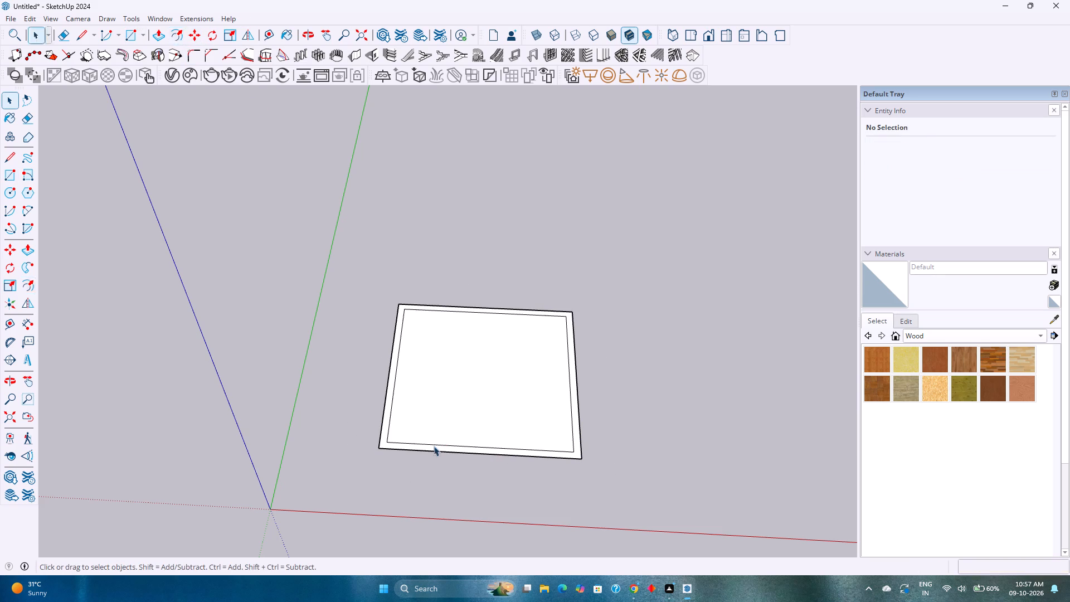
# Draw two short lines extending the inner front edge across the wall band to the outer side edges at both front corners.
pyautogui.scroll(4, 434, 446)
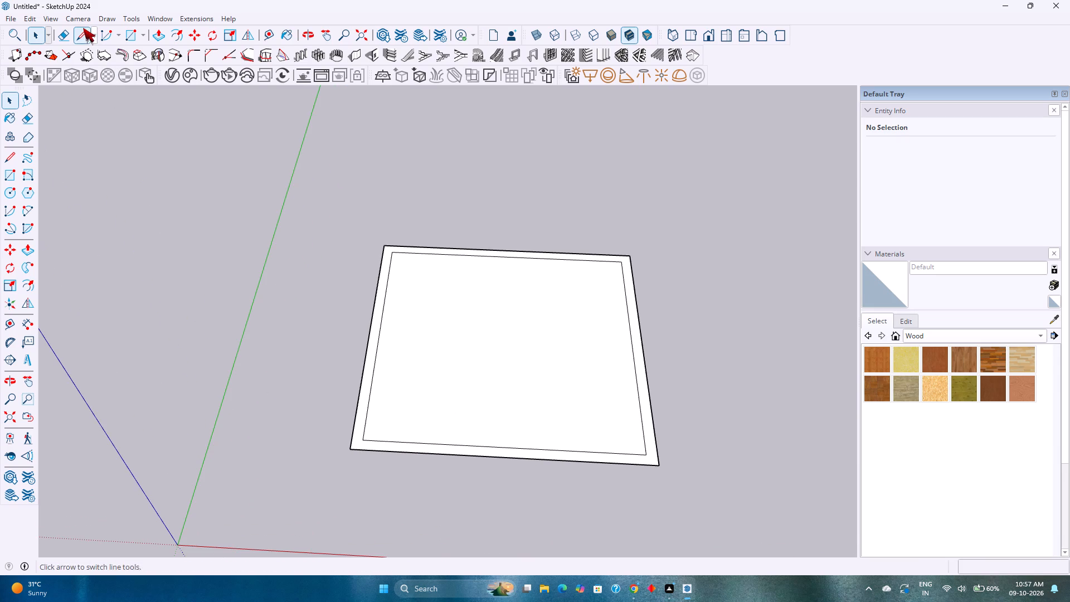
pyautogui.click(83, 28)
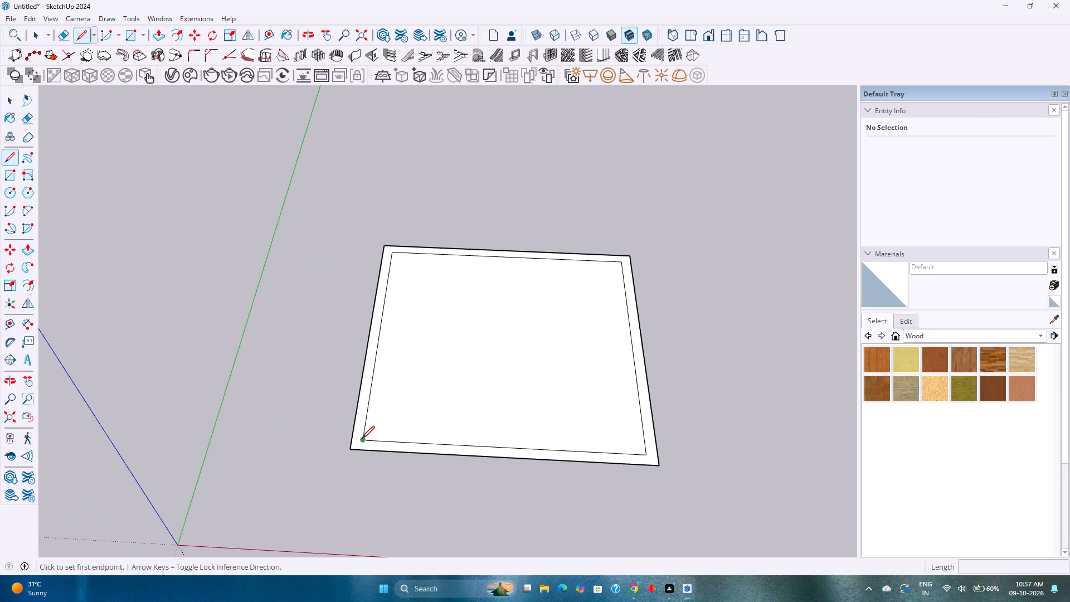
pyautogui.click(364, 438)
pyautogui.click(353, 438)
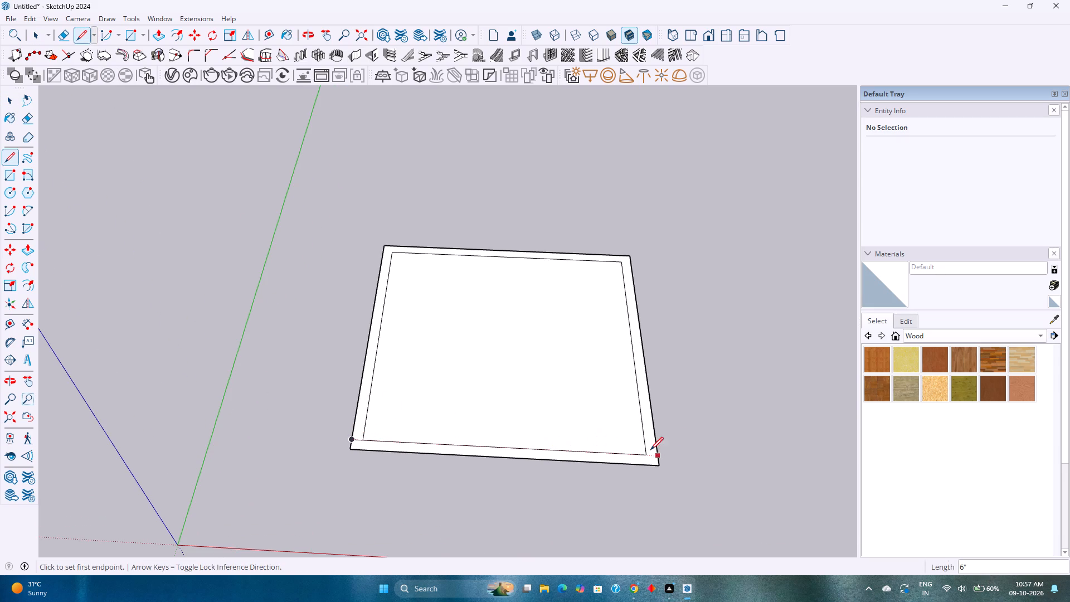
pyautogui.click(646, 454)
pyautogui.click(658, 454)
pyautogui.press('space')
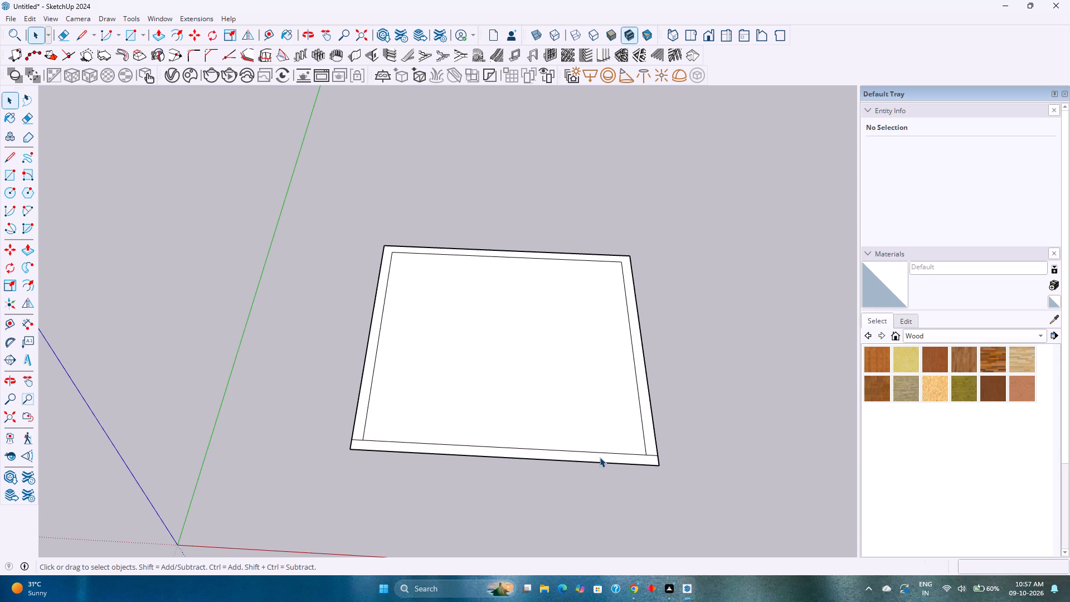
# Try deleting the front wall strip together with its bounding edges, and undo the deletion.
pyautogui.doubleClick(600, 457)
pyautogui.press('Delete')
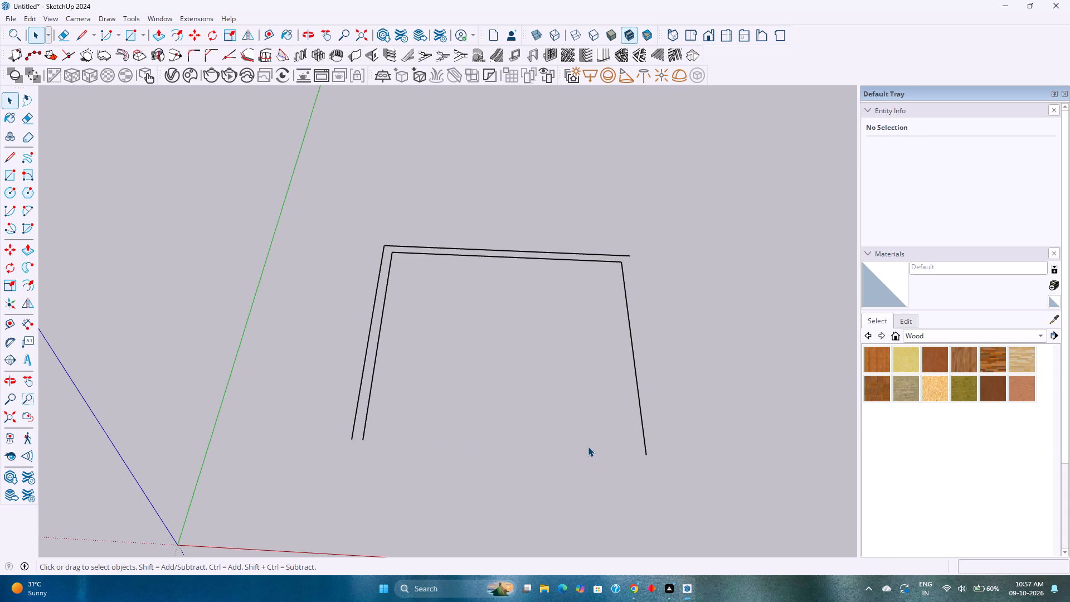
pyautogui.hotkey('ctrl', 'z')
# Delete the outer front edge of the wall outline to remove the front strip.
pyautogui.click(567, 462)
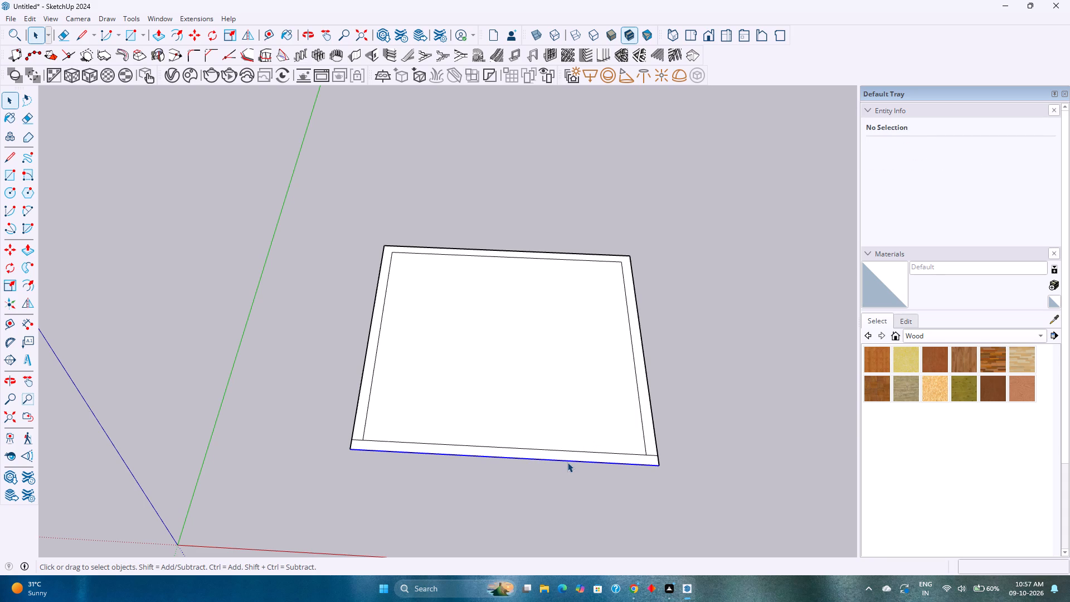
pyautogui.press('Delete')
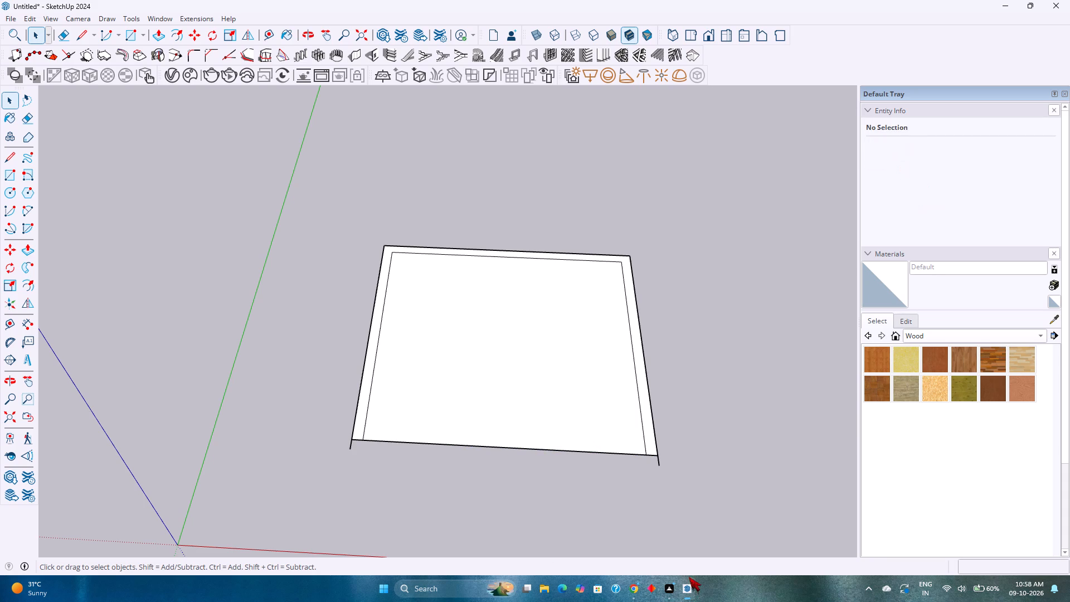
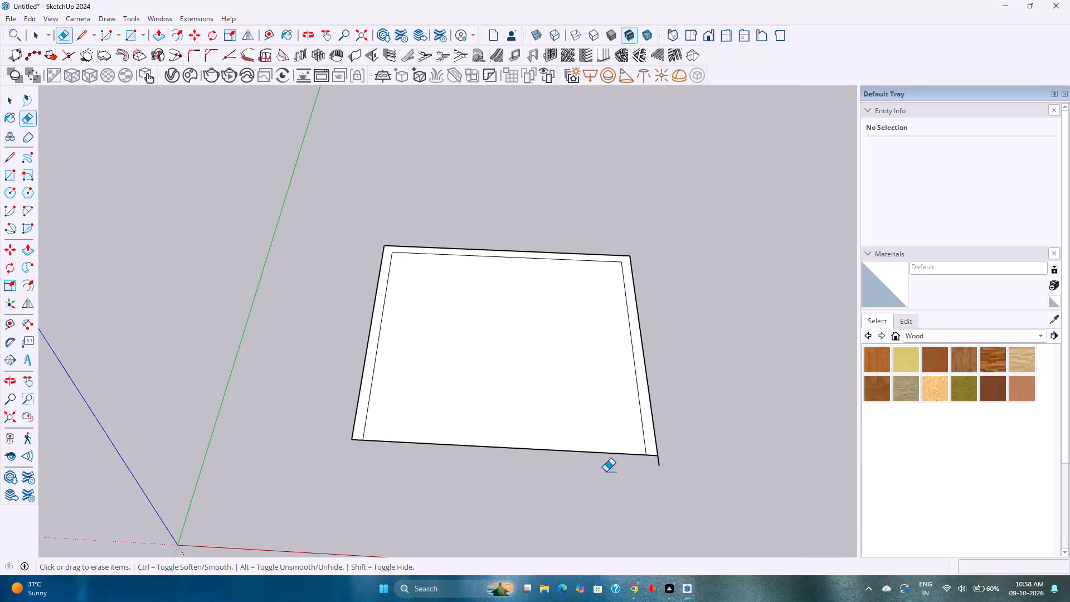
# Erase the leftover edge stub sticking out past the right front corner of the wall outline.
pyautogui.click(662, 464)
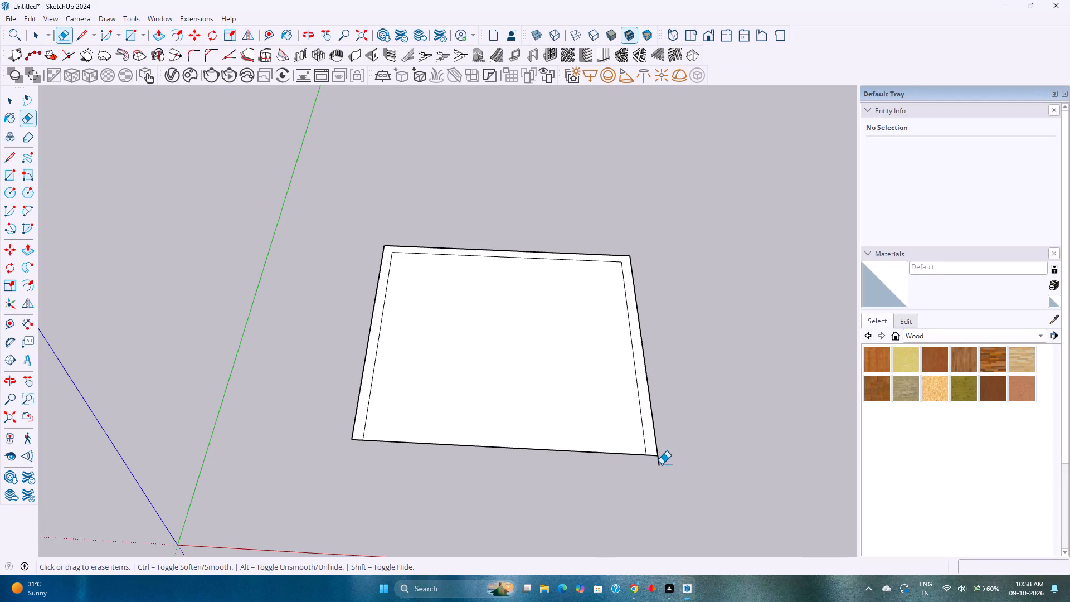
pyautogui.click(659, 463)
# Make a group of the U-shaped wall band face together with its bounding edges.
pyautogui.press('space')
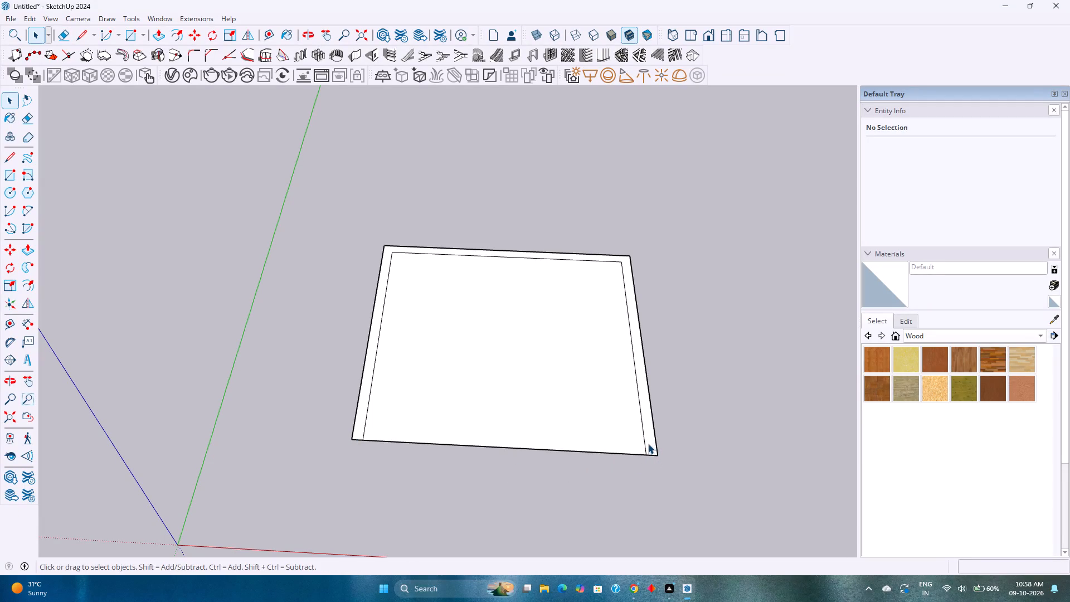
pyautogui.doubleClick(648, 444)
pyautogui.rightClick(648, 444)
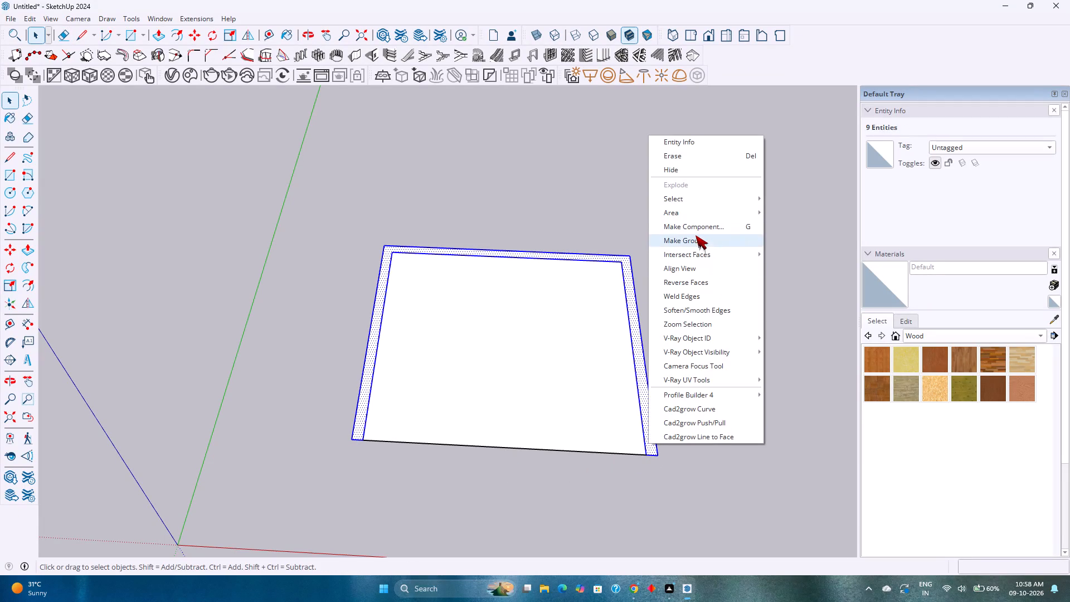
pyautogui.click(695, 235)
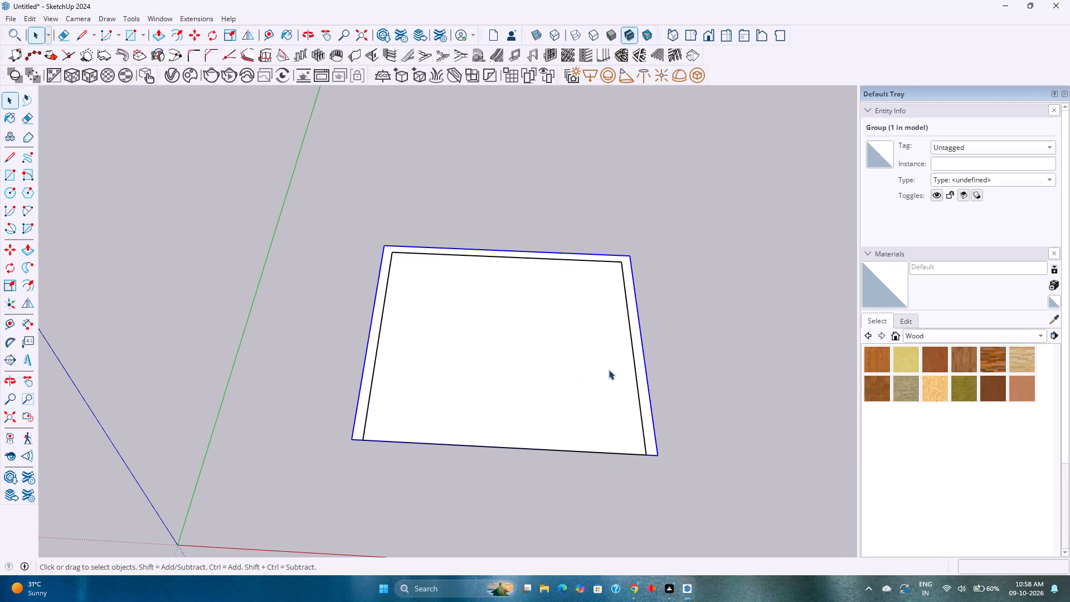
# Inside the wall group, push/pull the U-shaped wall face up to a height of 10'.
pyautogui.doubleClick(639, 362)
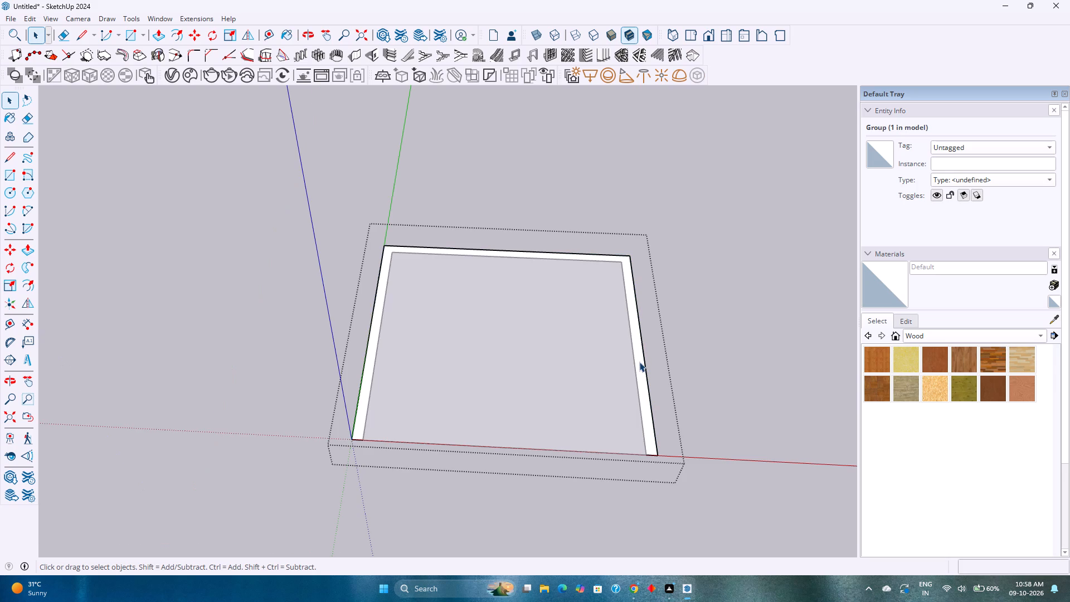
pyautogui.press('p')
pyautogui.click(639, 364)
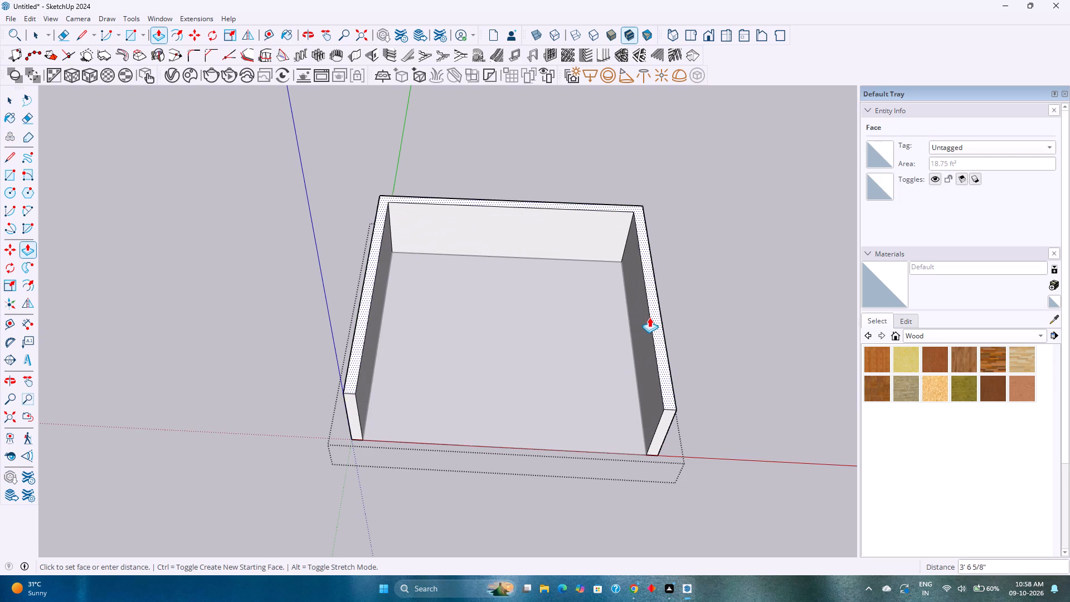
pyautogui.press('1')
pyautogui.write("0'")
pyautogui.press('Return')
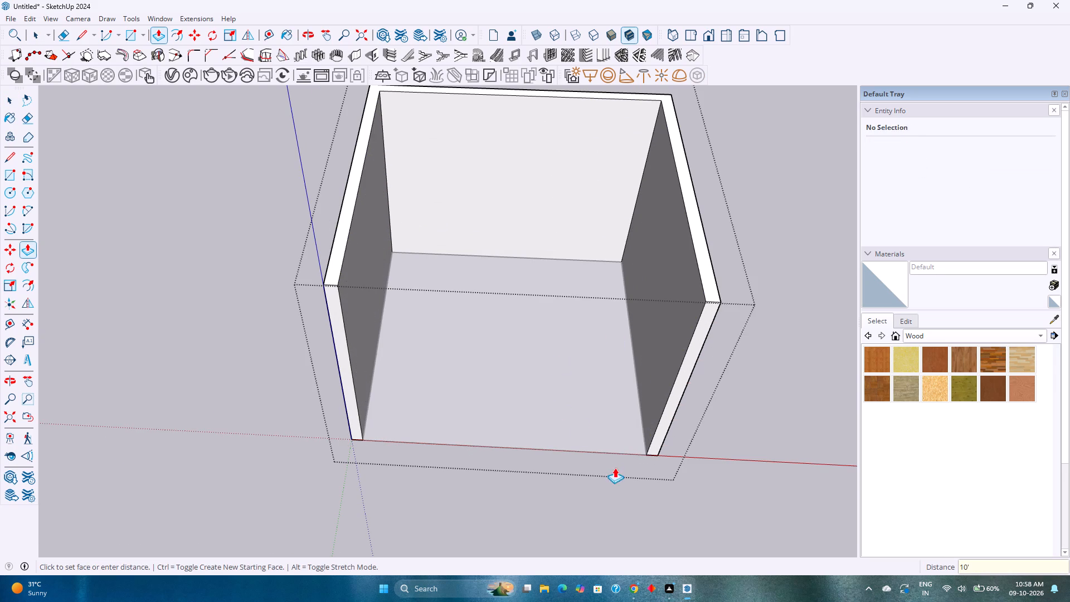
pyautogui.moveTo(615, 468); pyautogui.dragTo(566, 365, button='middle')
pyautogui.keyDown('shift'); pyautogui.moveTo(568, 364); pyautogui.dragTo(552, 407, button='middle'); pyautogui.keyUp('shift')
pyautogui.moveTo(470, 414); pyautogui.dragTo(485, 360, button='middle')
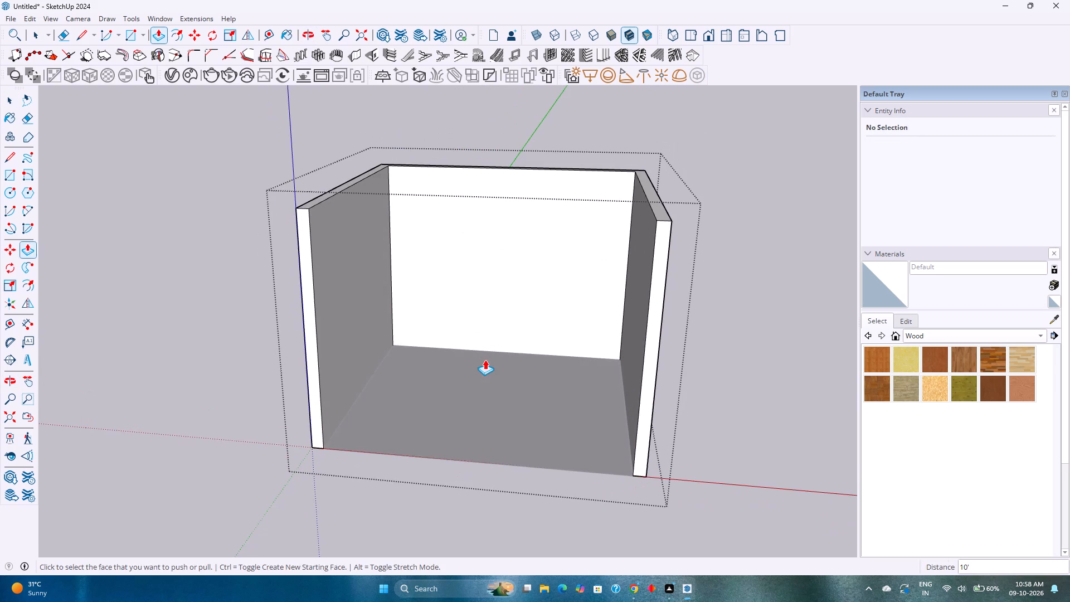
pyautogui.press('space')
# Place a vertical guide on the back wall 2' in from its inner corner with the right wall.
pyautogui.scroll(-1, 508, 388)
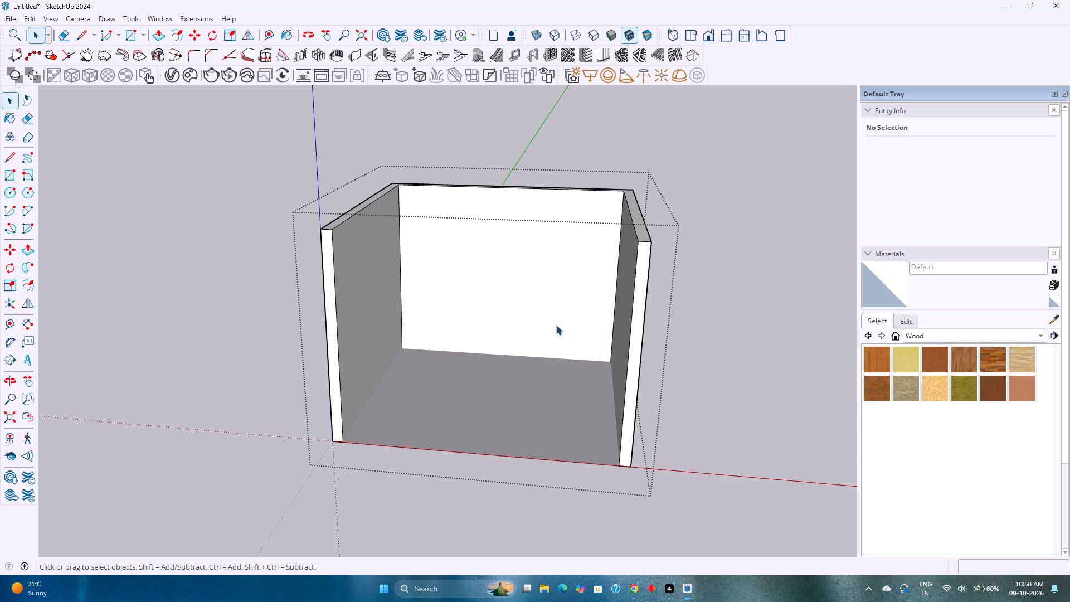
pyautogui.moveTo(561, 325); pyautogui.dragTo(646, 364, button='middle')
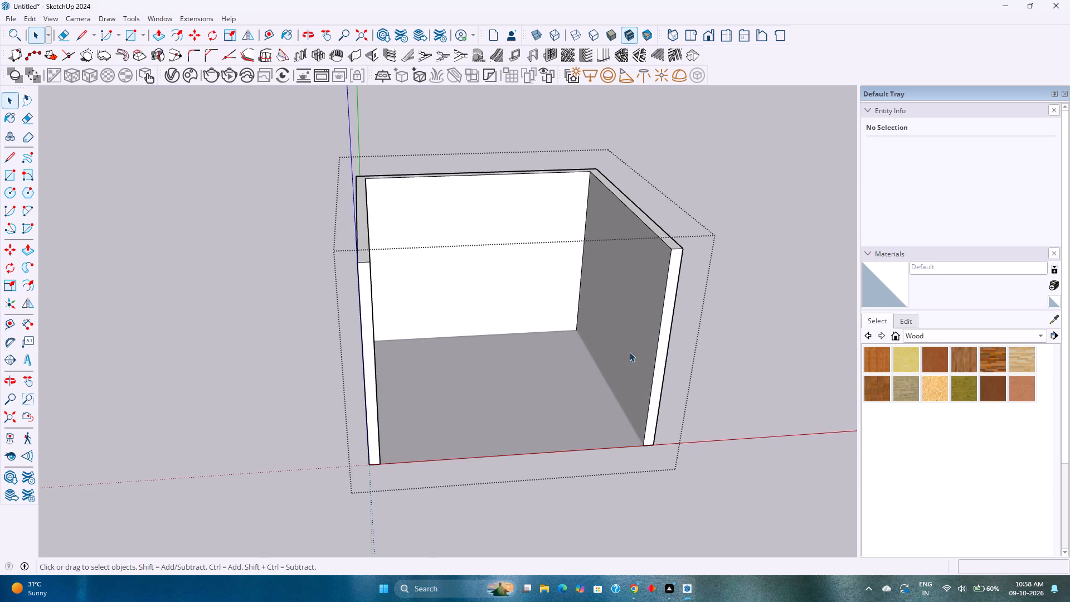
pyautogui.scroll(2, 562, 244)
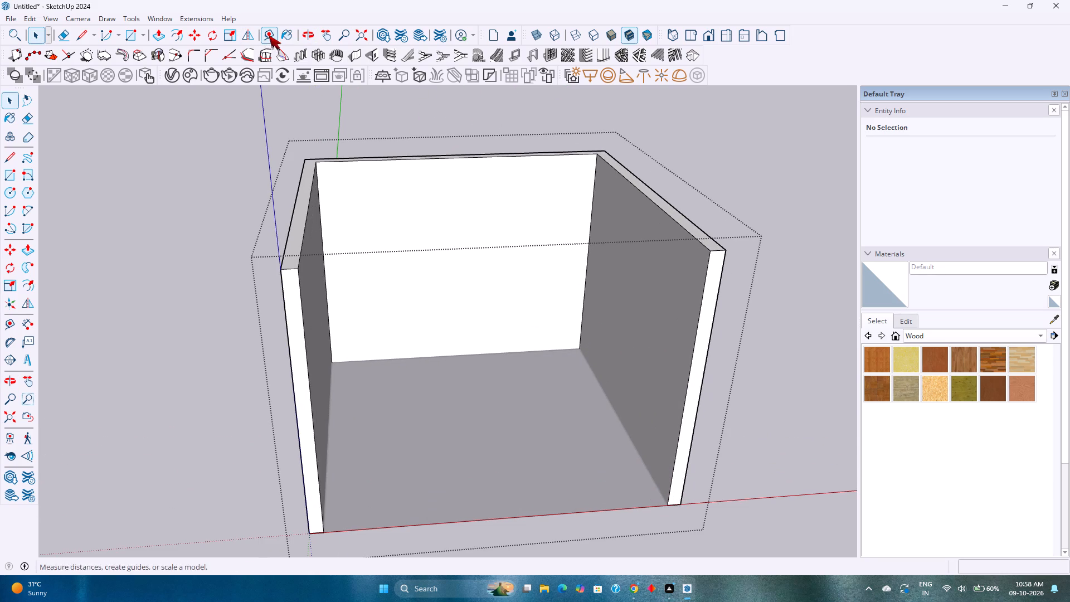
pyautogui.click(269, 35)
pyautogui.click(594, 191)
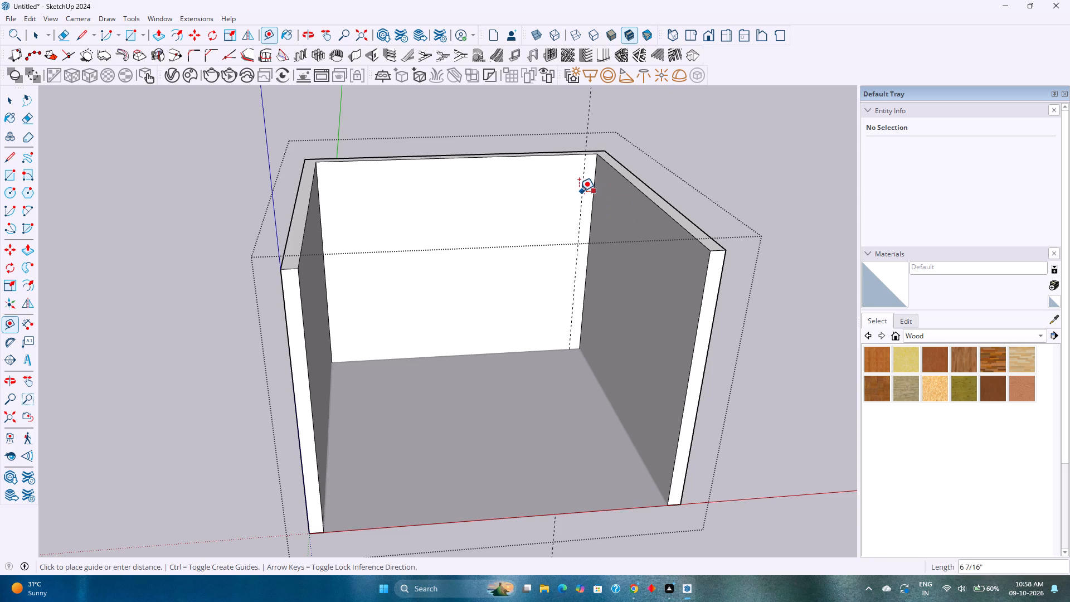
pyautogui.write("2'")
pyautogui.press('Return')
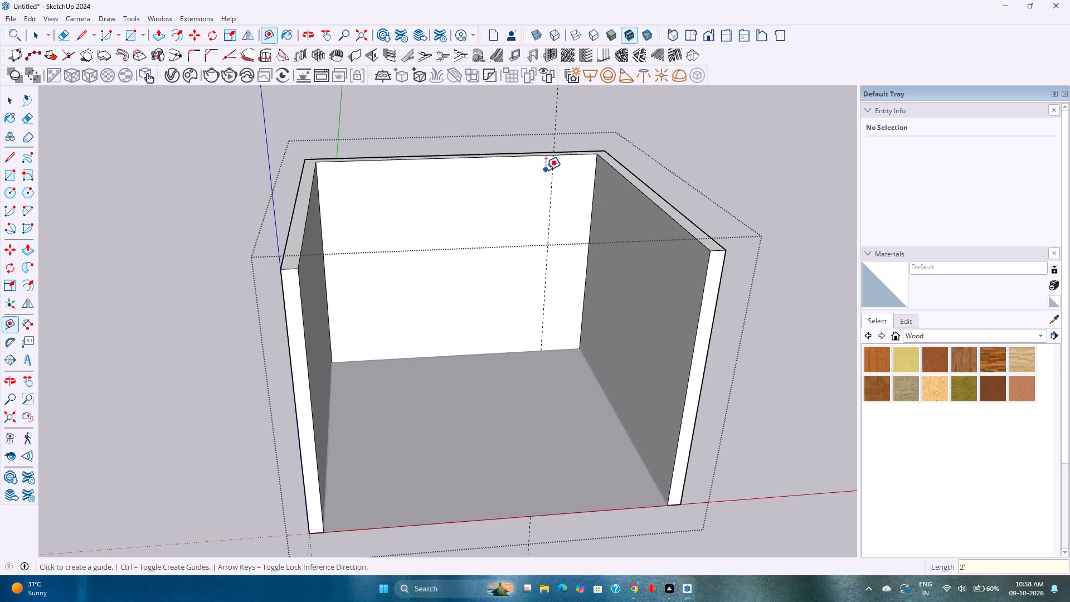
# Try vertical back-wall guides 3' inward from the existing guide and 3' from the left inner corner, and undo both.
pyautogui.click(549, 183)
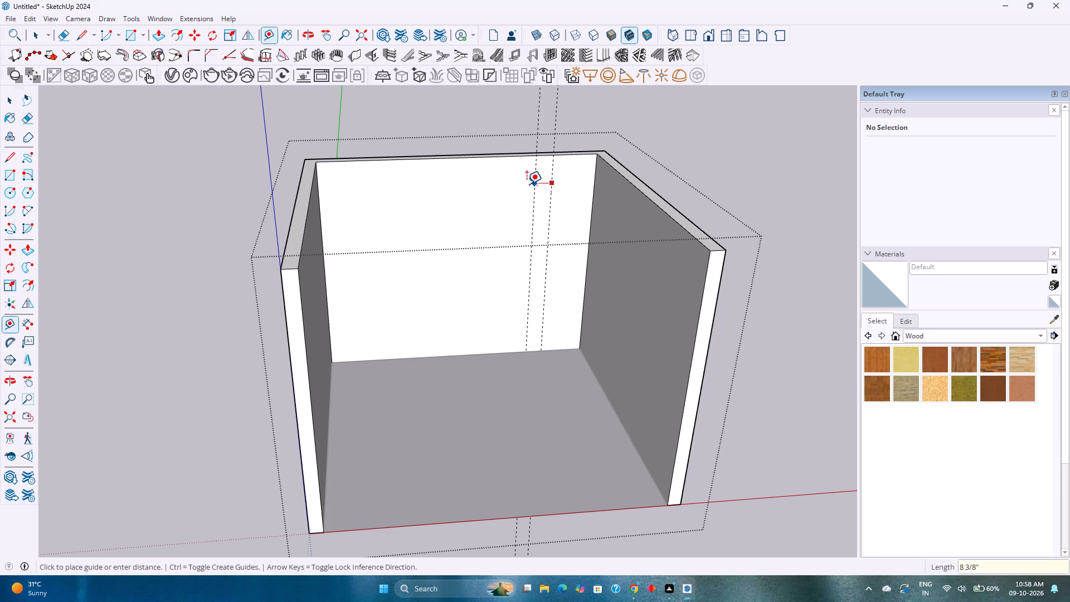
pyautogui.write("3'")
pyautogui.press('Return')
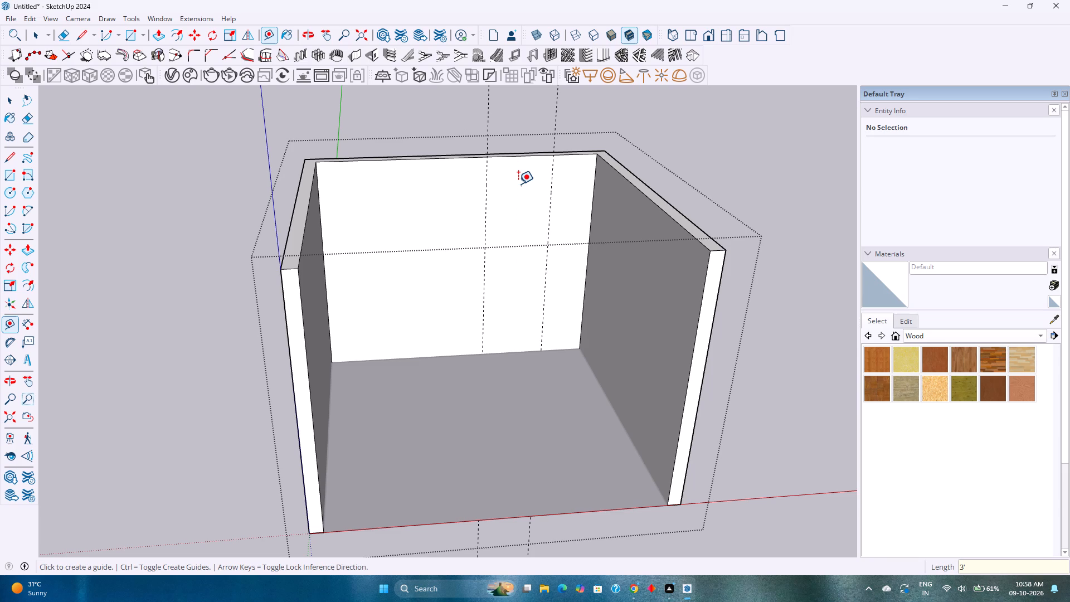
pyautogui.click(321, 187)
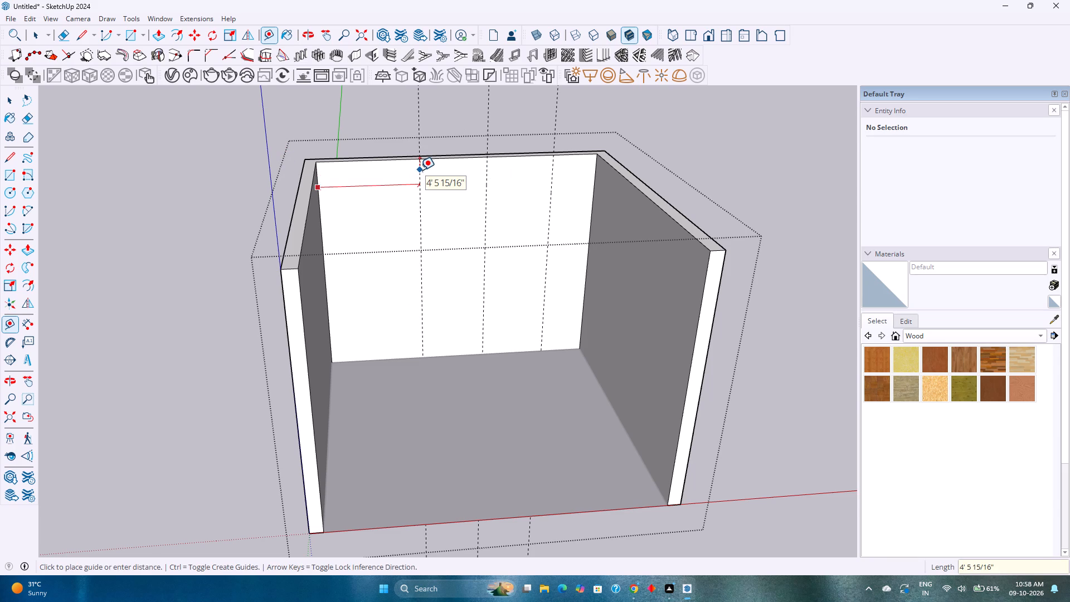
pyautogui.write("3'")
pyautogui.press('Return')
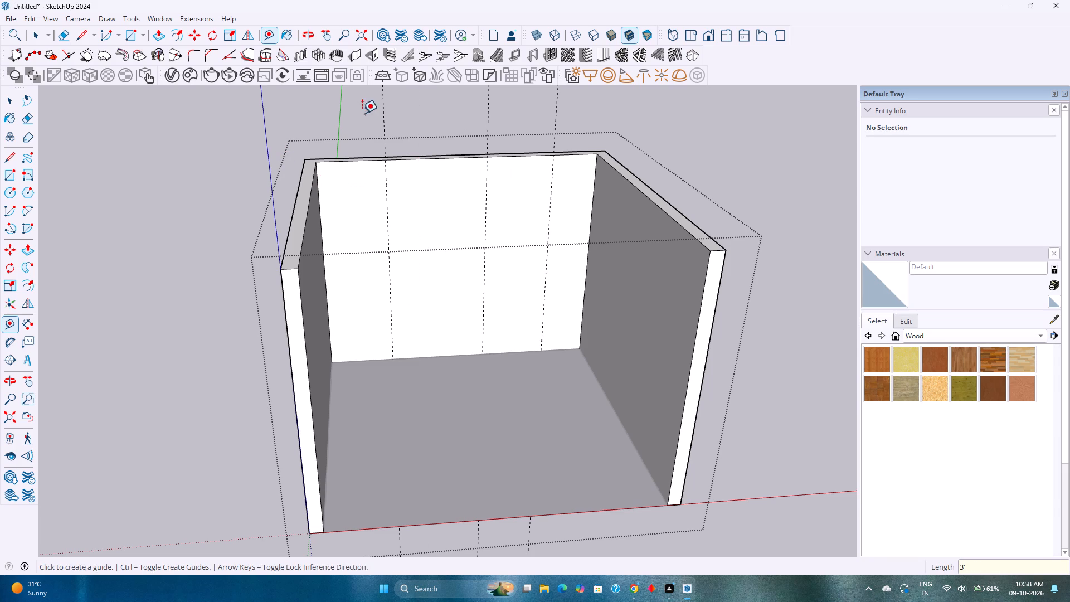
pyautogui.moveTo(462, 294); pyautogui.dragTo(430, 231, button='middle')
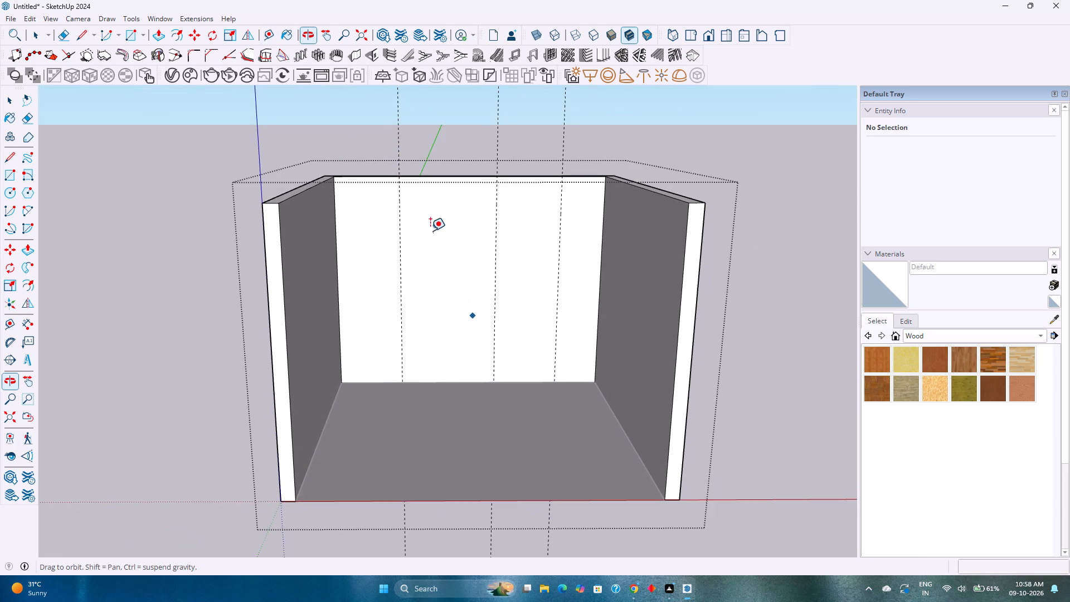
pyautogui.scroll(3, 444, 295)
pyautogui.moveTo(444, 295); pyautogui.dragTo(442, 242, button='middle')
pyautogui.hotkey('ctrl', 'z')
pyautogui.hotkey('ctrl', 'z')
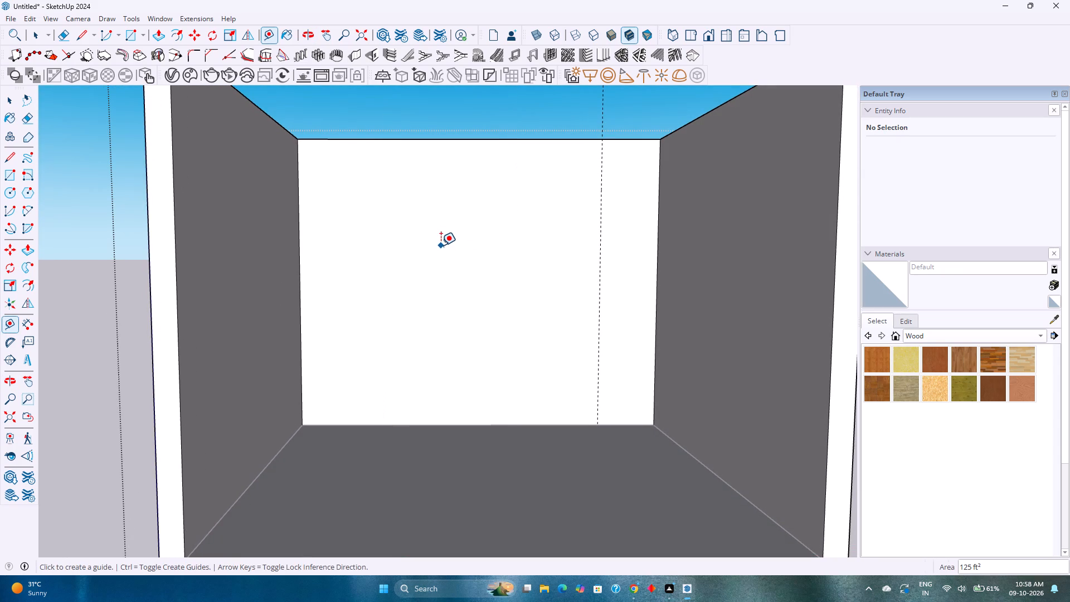
# Add two vertical back-wall guides, 2'4" inward from the existing guide and 2'4" from the left inner corner.
pyautogui.click(600, 256)
pyautogui.press('2')
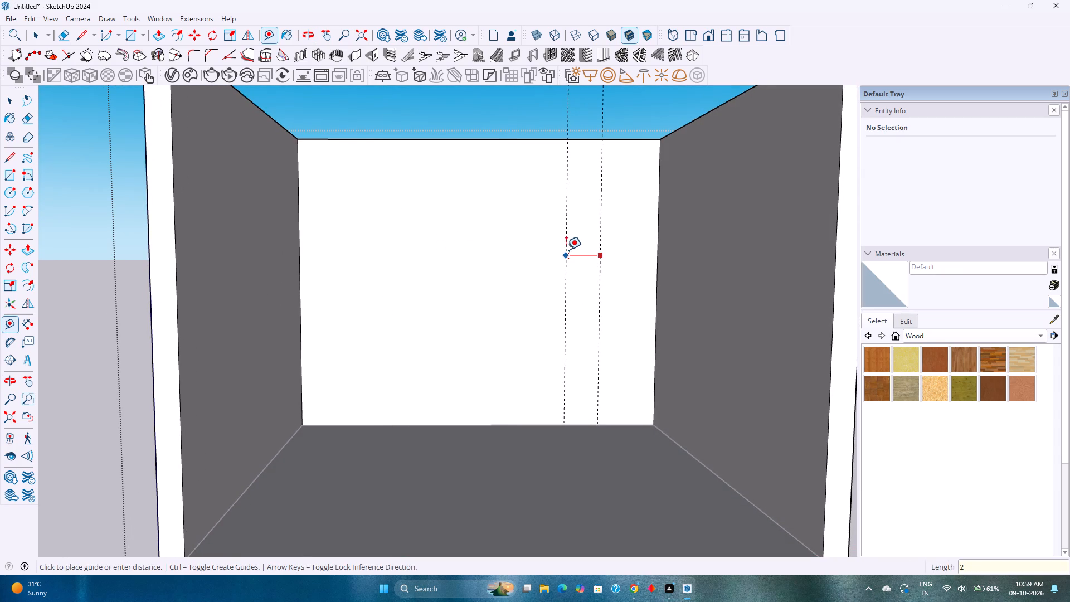
pyautogui.press("'")
pyautogui.press('4')
pyautogui.hotkey('shift', '"')
pyautogui.press('Return')
pyautogui.click(301, 247)
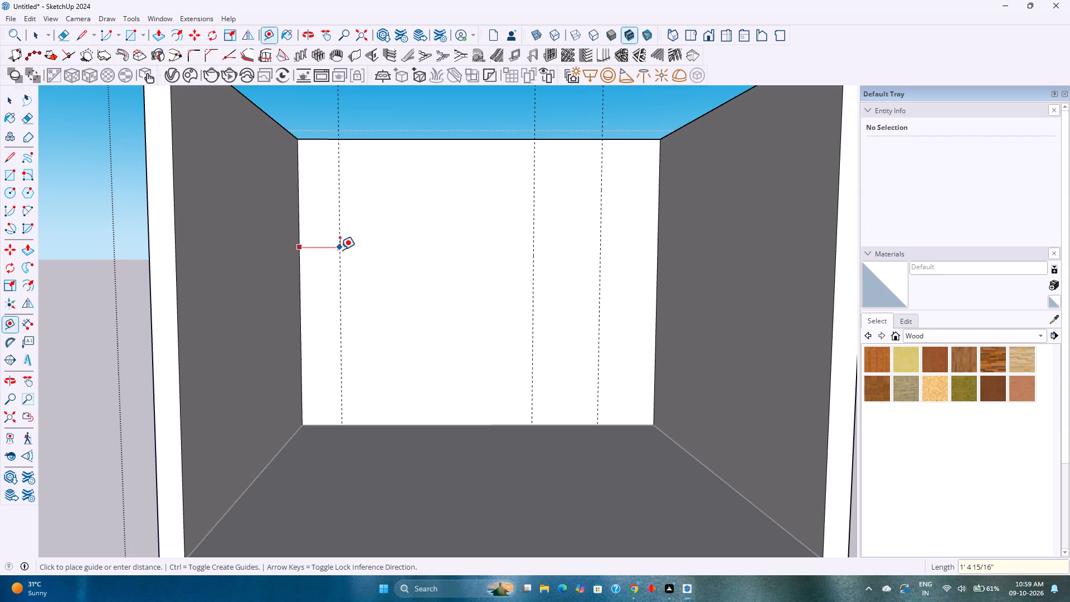
pyautogui.write("2'")
pyautogui.write('4"')
pyautogui.press('Return')
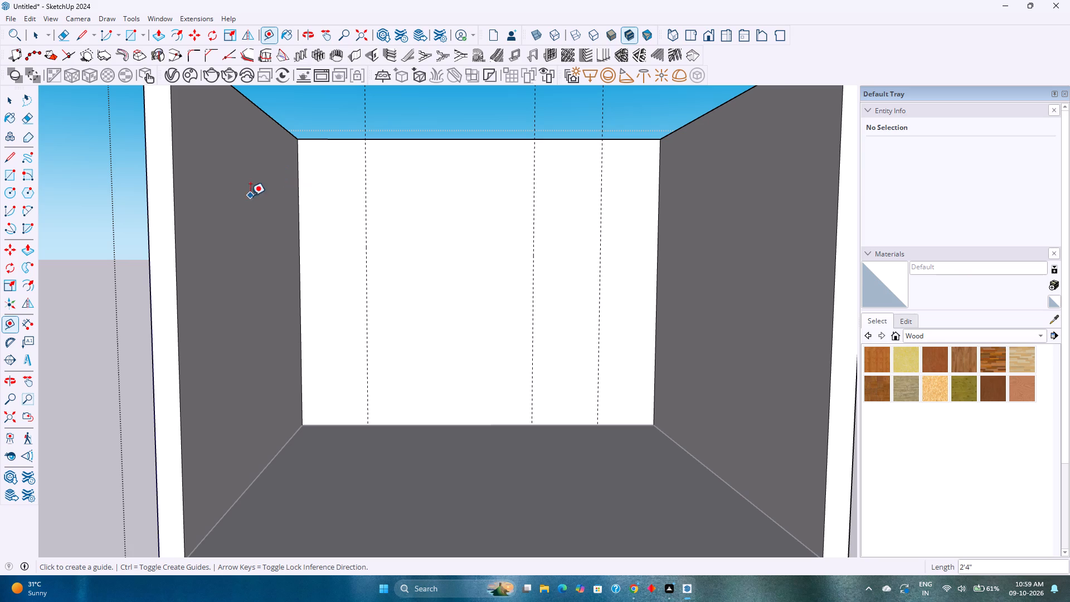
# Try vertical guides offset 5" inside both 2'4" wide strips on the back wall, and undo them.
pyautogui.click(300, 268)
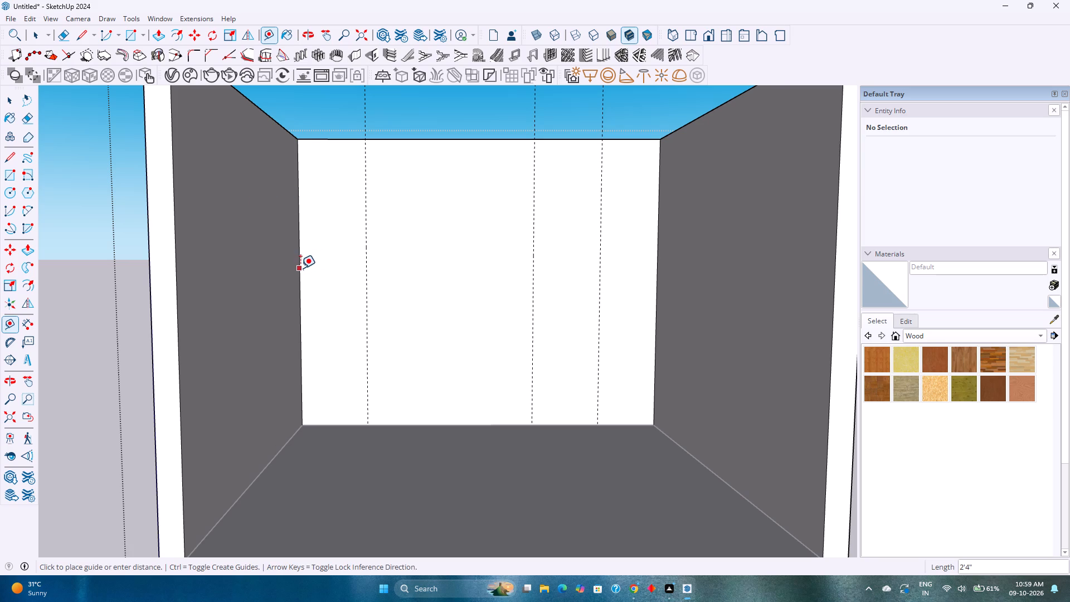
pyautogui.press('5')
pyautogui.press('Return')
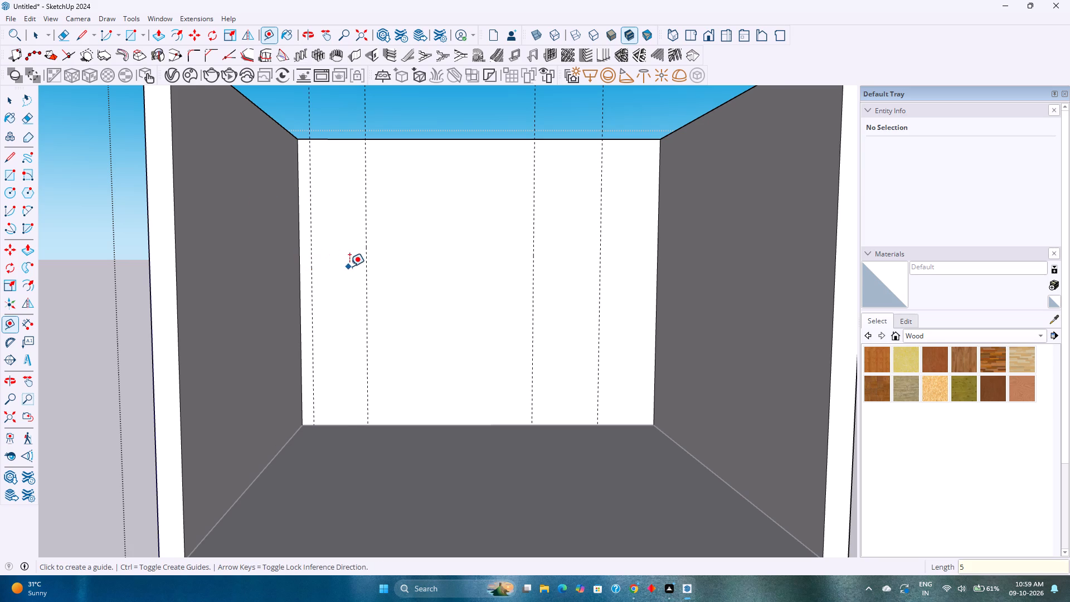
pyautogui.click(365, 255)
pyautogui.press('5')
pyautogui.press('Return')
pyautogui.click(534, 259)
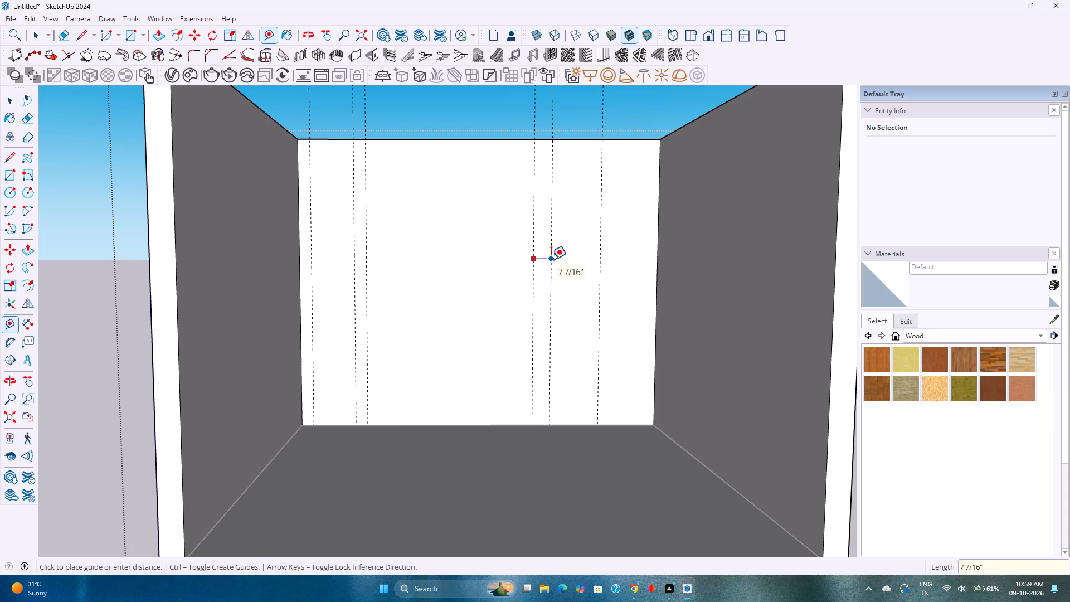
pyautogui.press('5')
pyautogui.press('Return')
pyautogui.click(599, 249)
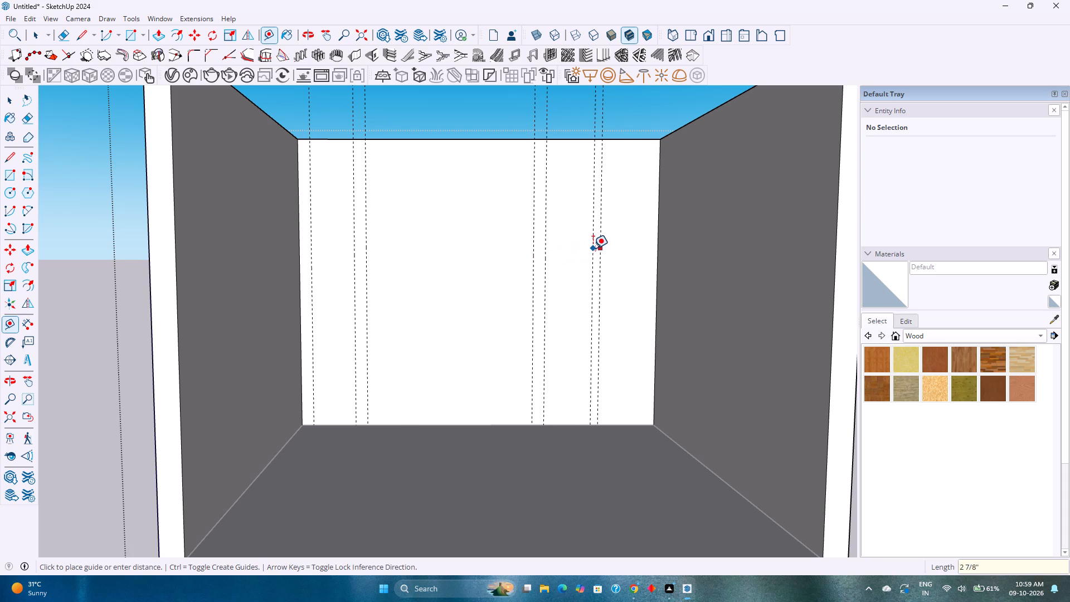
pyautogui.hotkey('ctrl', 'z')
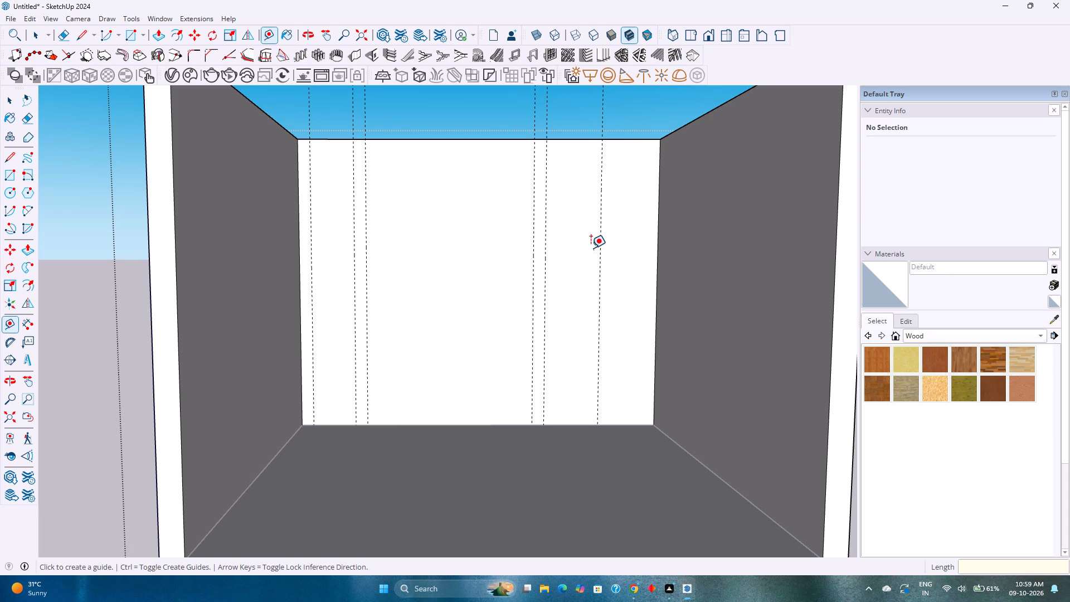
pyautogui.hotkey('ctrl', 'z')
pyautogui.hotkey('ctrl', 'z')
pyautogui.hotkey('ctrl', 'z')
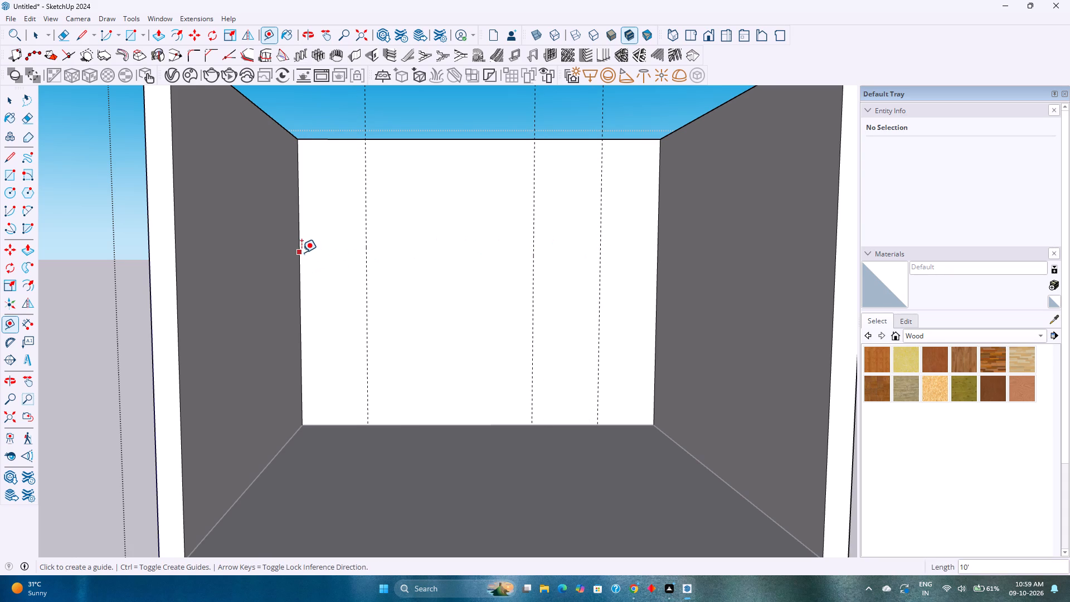
# Add four vertical guides on the back wall, offset 4" inward from both edges of each 2'4" wide strip.
pyautogui.click(301, 253)
pyautogui.press('4')
pyautogui.press('Return')
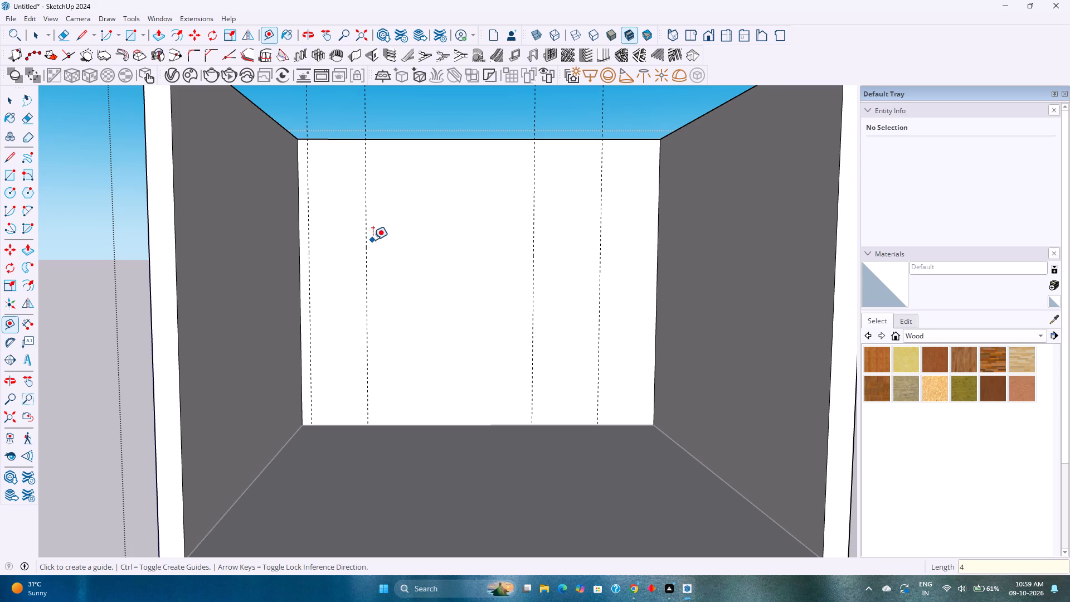
pyautogui.click(365, 239)
pyautogui.press('4')
pyautogui.press('Return')
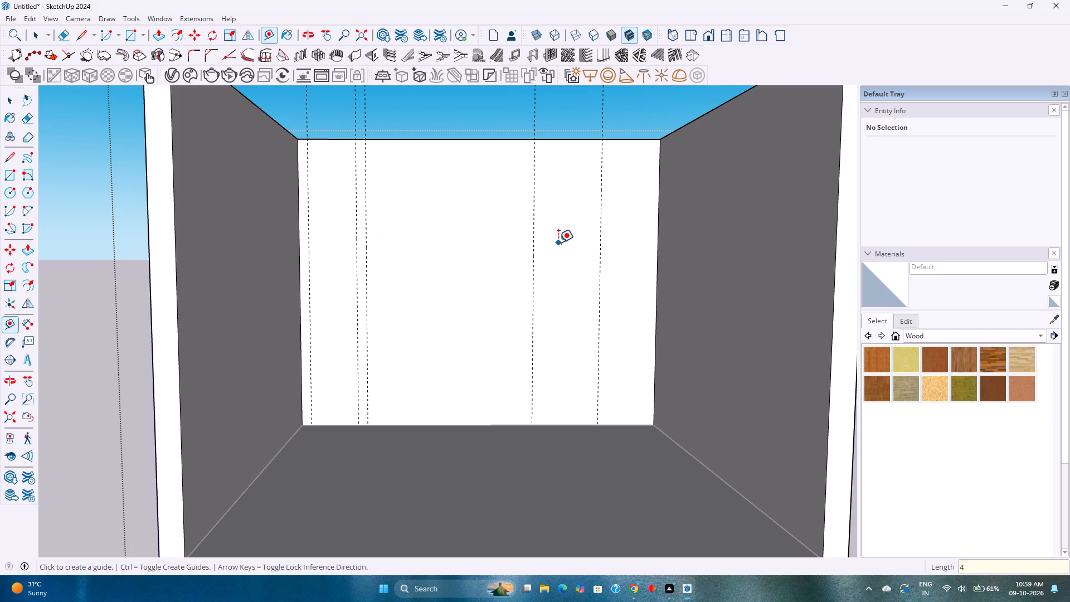
pyautogui.click(532, 251)
pyautogui.press('4')
pyautogui.press('Return')
pyautogui.click(603, 244)
pyautogui.press('4')
pyautogui.press('Return')
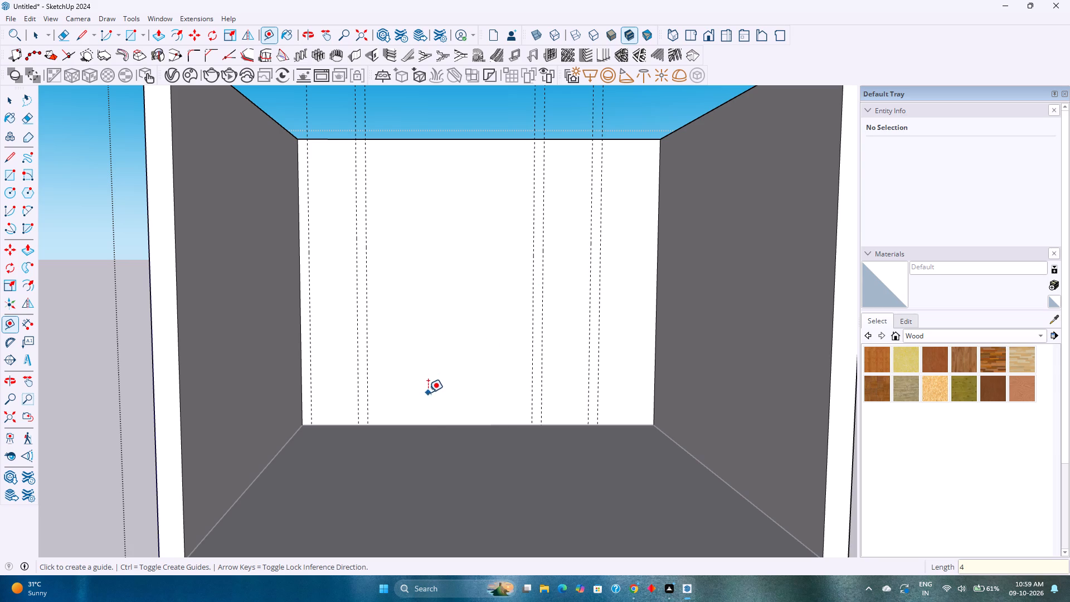
# Add two horizontal guides on the back wall, 5" above the floor edge and 1' below the wall's top edge.
pyautogui.click(431, 423)
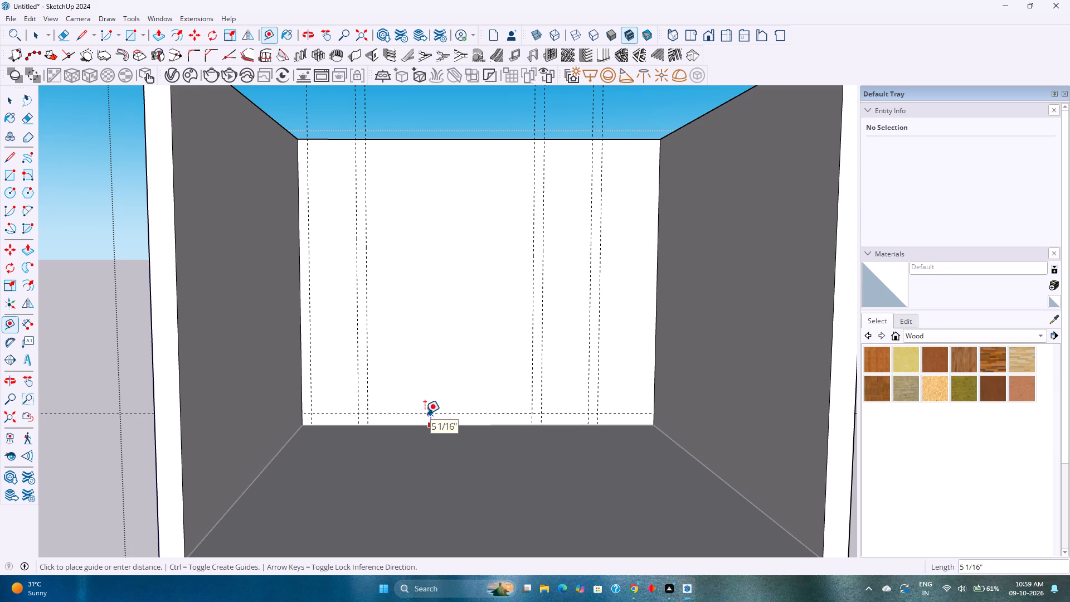
pyautogui.press('5')
pyautogui.press('Return')
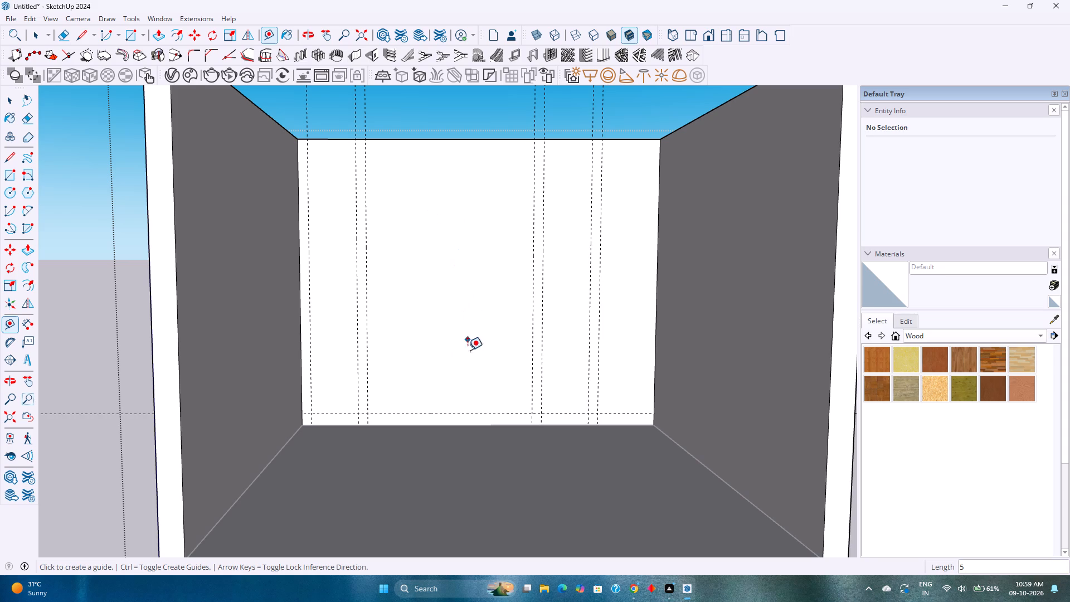
pyautogui.click(498, 412)
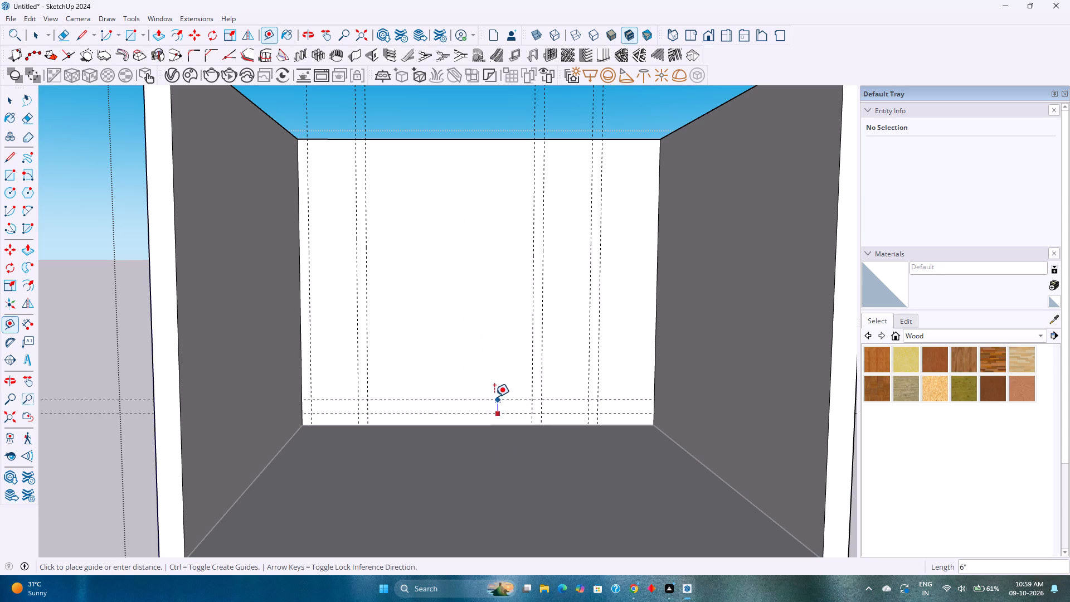
pyautogui.press('Escape')
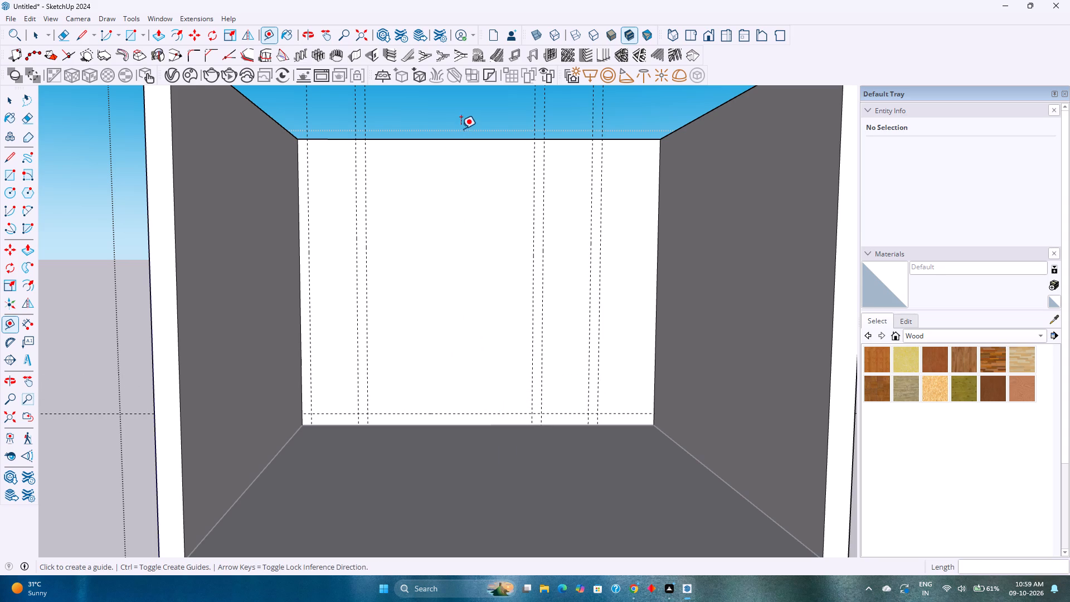
pyautogui.click(466, 140)
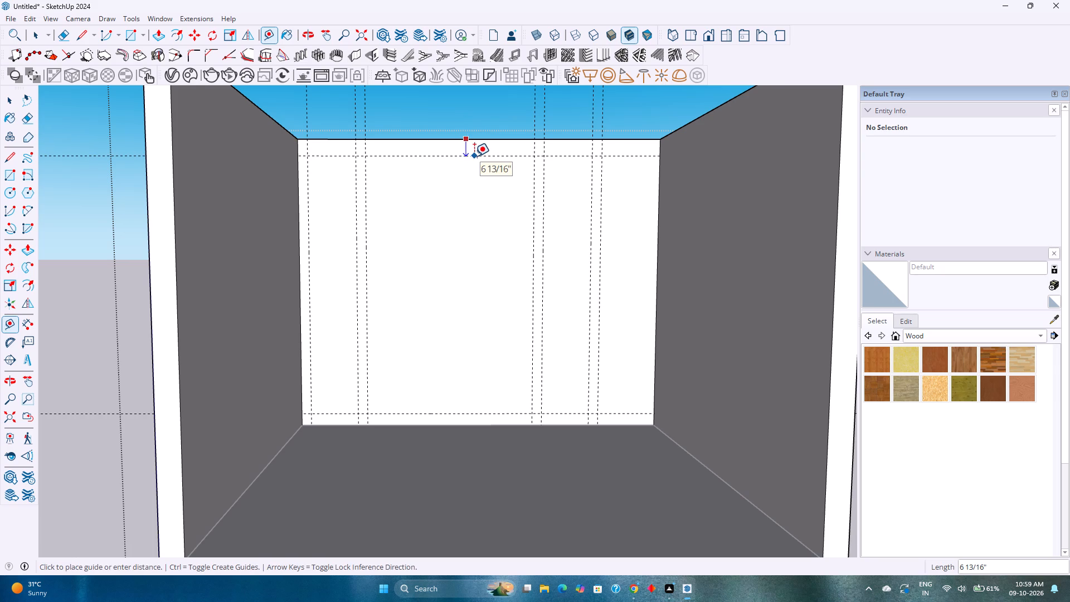
pyautogui.write("1'")
pyautogui.press('Return')
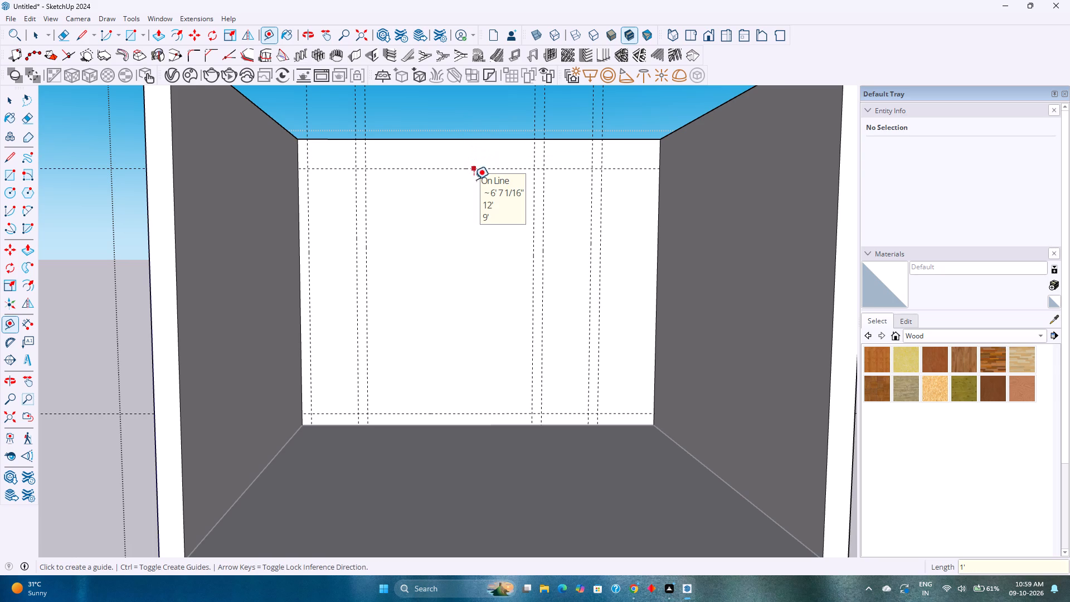
# Add a horizontal guide on the back wall 7' above the lower horizontal guide.
pyautogui.click(493, 411)
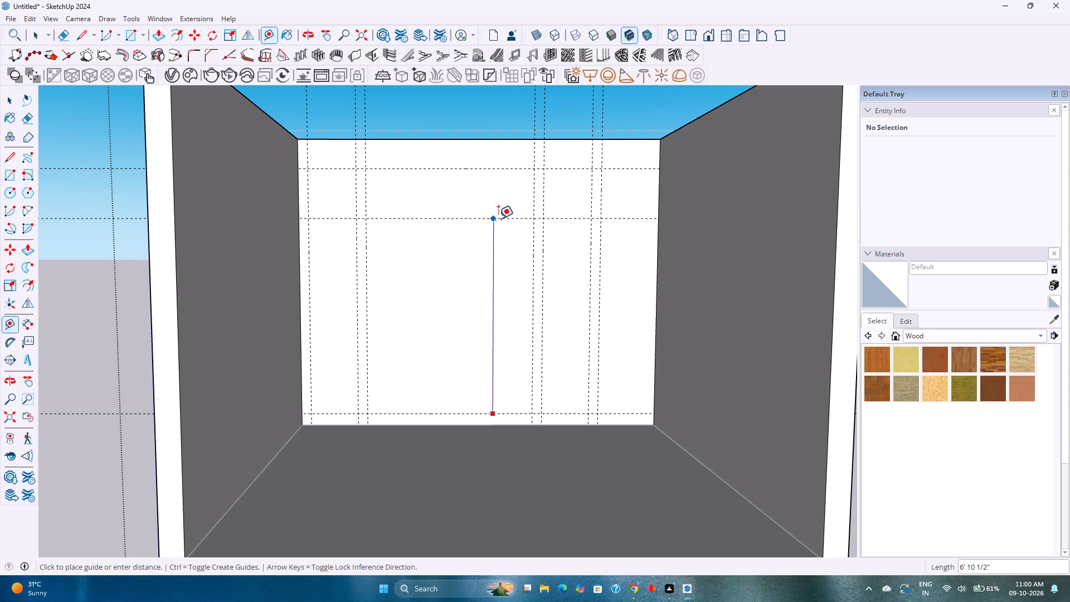
pyautogui.press('6')
pyautogui.press("'")
pyautogui.press('6')
pyautogui.press('BackSpace')
pyautogui.press('BackSpace')
pyautogui.press('BackSpace')
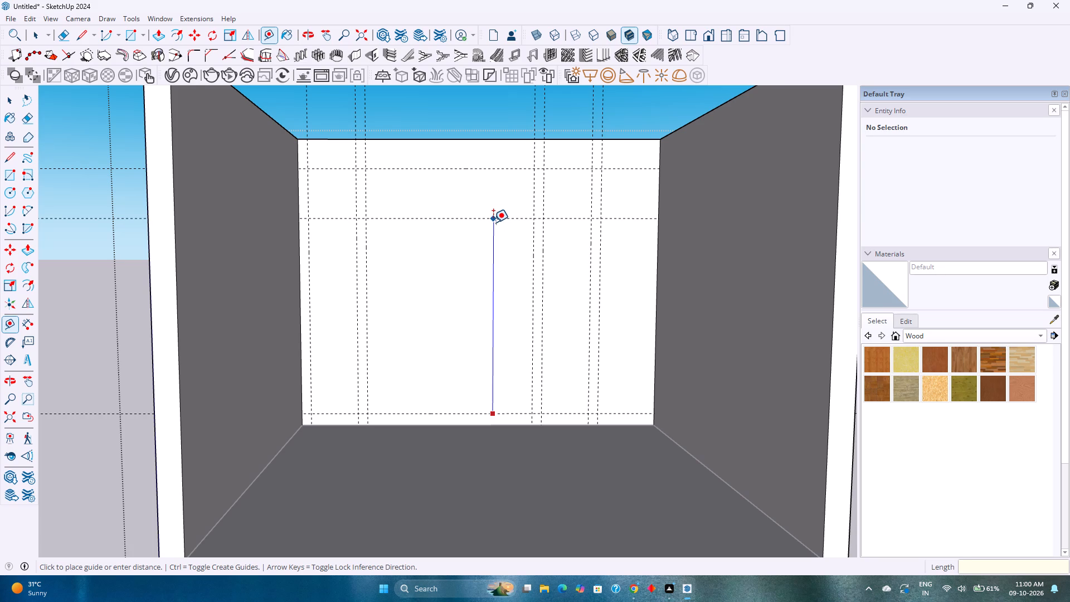
pyautogui.press('7')
pyautogui.press("'")
pyautogui.press('Return')
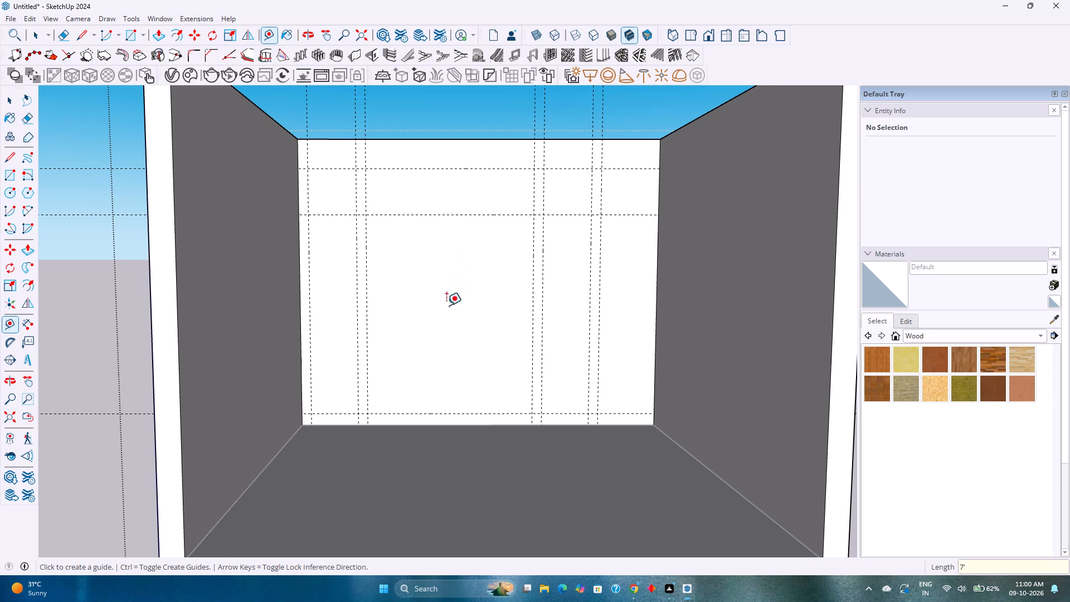
# Draw two 1'8" wide by 7' high rectangles on the back wall, one inside each vertical strip between the 7'-spaced horizontal guides.
pyautogui.scroll(2, 387, 270)
pyautogui.moveTo(400, 266); pyautogui.dragTo(382, 347, button='middle')
pyautogui.scroll(-1, 382, 347)
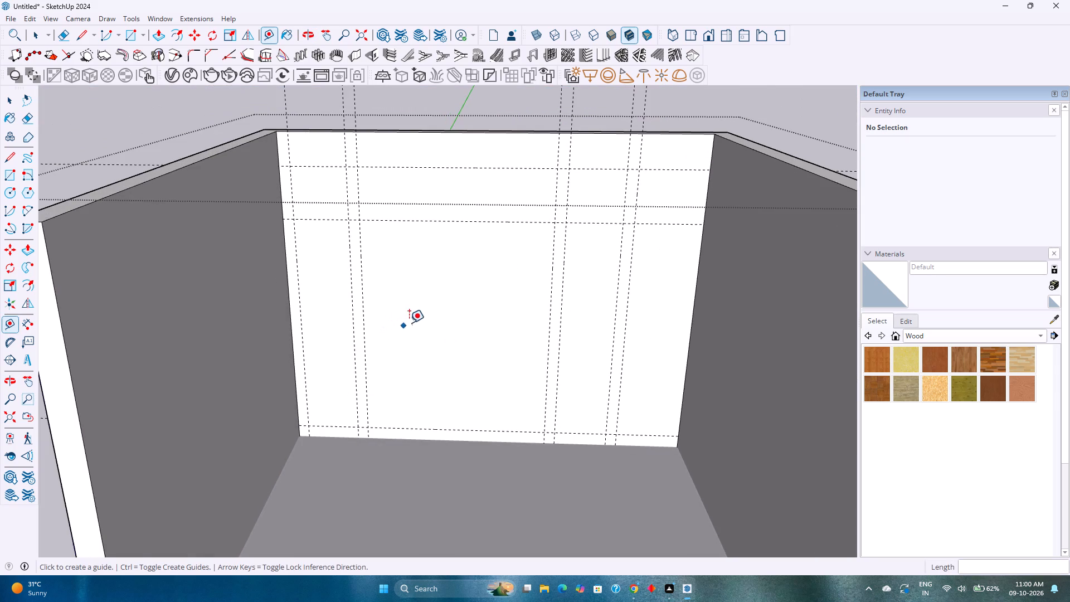
pyautogui.scroll(1, 445, 291)
pyautogui.moveTo(445, 291); pyautogui.dragTo(441, 331, button='middle')
pyautogui.keyDown('shift'); pyautogui.moveTo(435, 306); pyautogui.dragTo(424, 314, button='middle'); pyautogui.keyUp('shift')
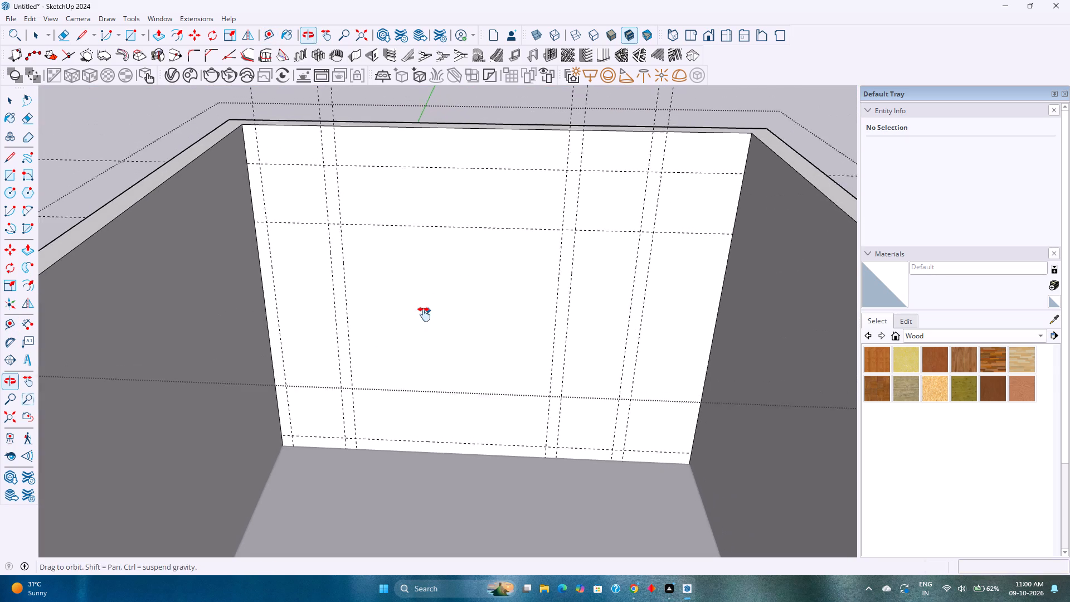
pyautogui.keyDown('shift'); pyautogui.moveTo(424, 314); pyautogui.dragTo(405, 318, button='middle'); pyautogui.keyUp('shift')
pyautogui.moveTo(398, 315); pyautogui.dragTo(411, 291, button='middle')
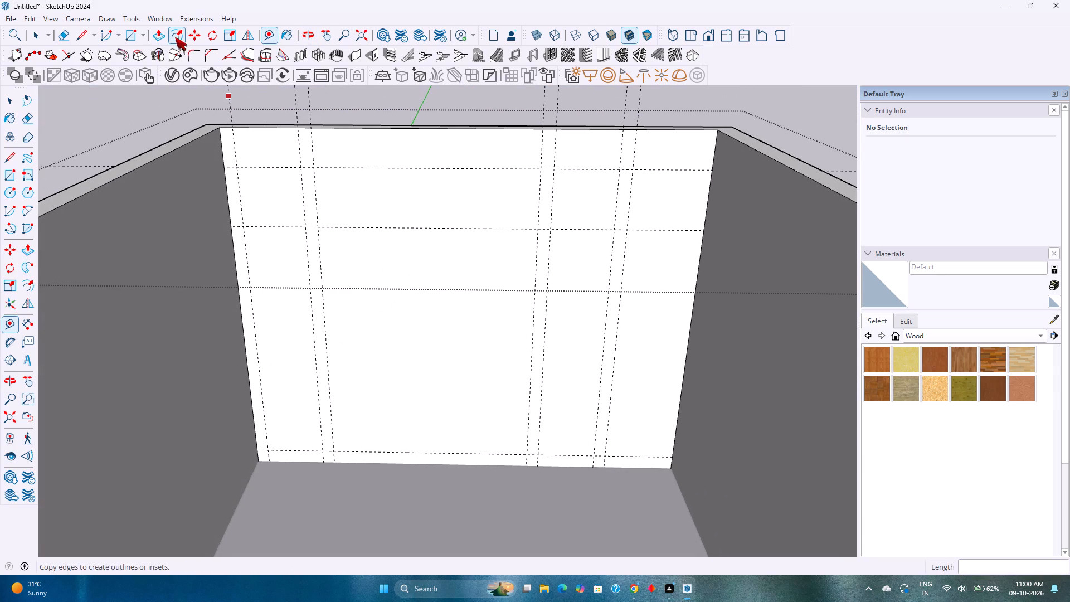
pyautogui.click(133, 36)
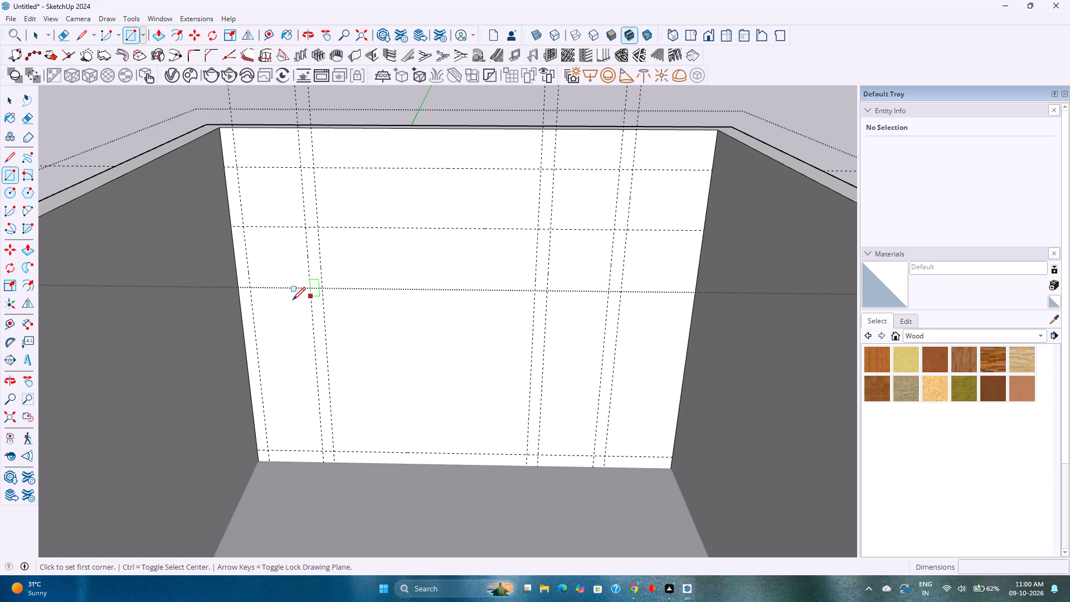
pyautogui.moveTo(292, 319); pyautogui.dragTo(304, 281, button='middle')
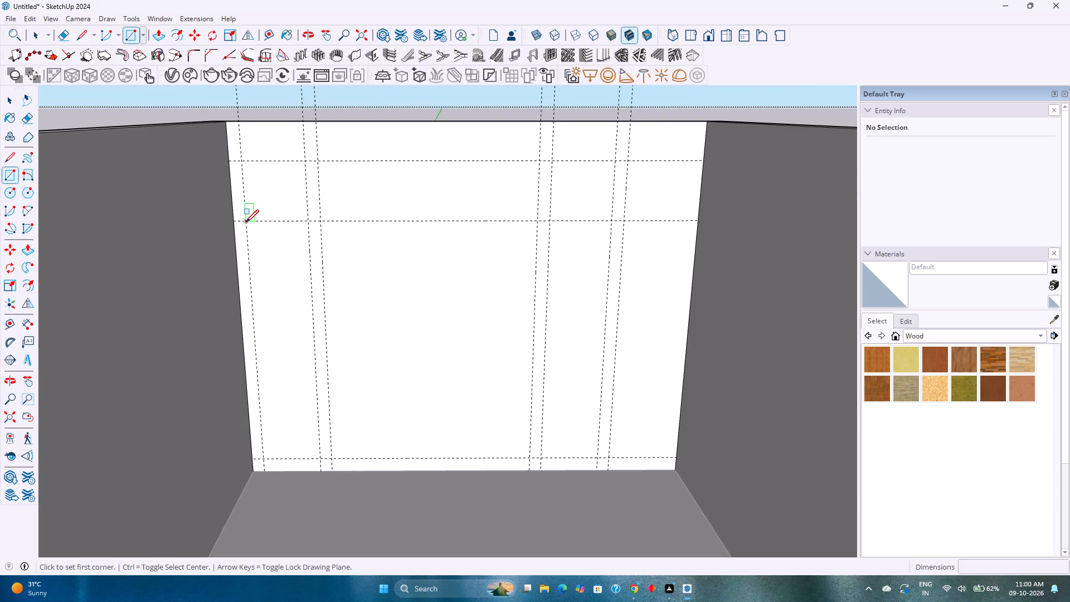
pyautogui.click(246, 222)
pyautogui.click(322, 458)
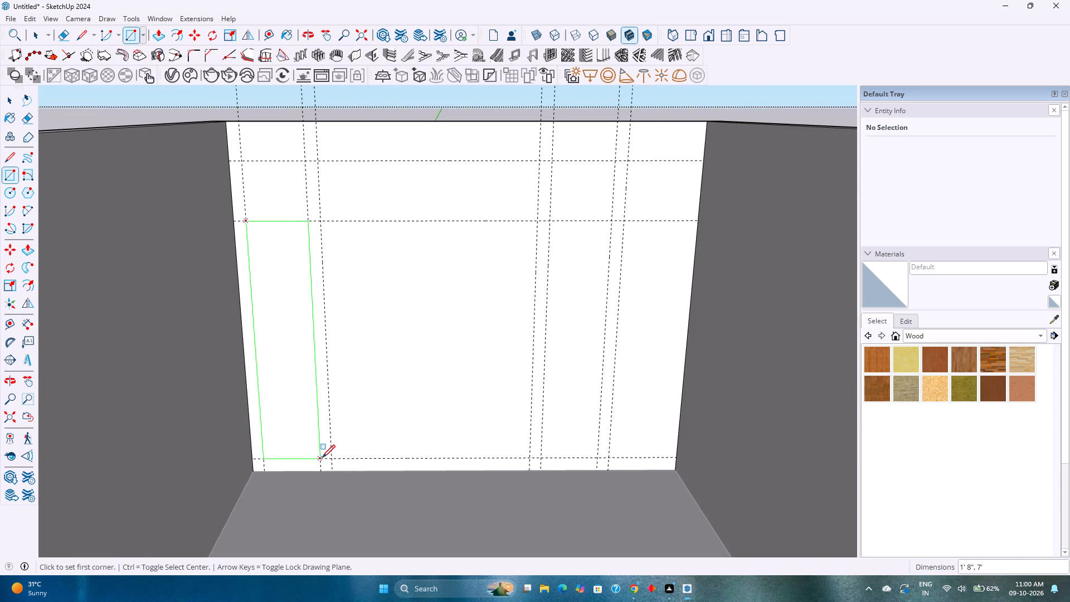
pyautogui.click(551, 223)
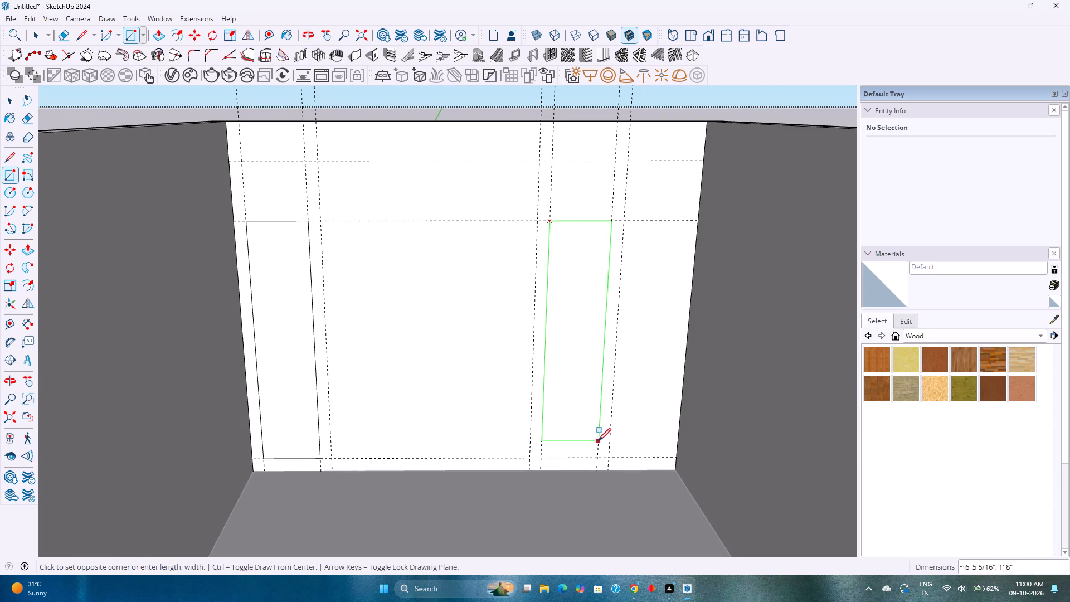
pyautogui.click(598, 456)
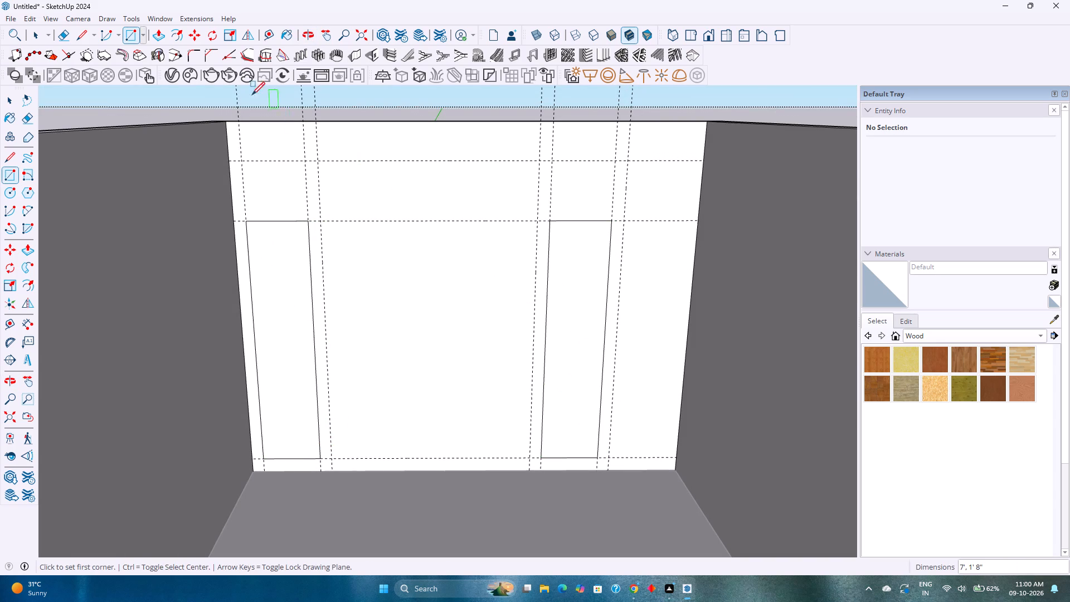
# Draw a semicircular arc with a 10" bulge on top of each of the two back-wall rectangles.
pyautogui.press('a')
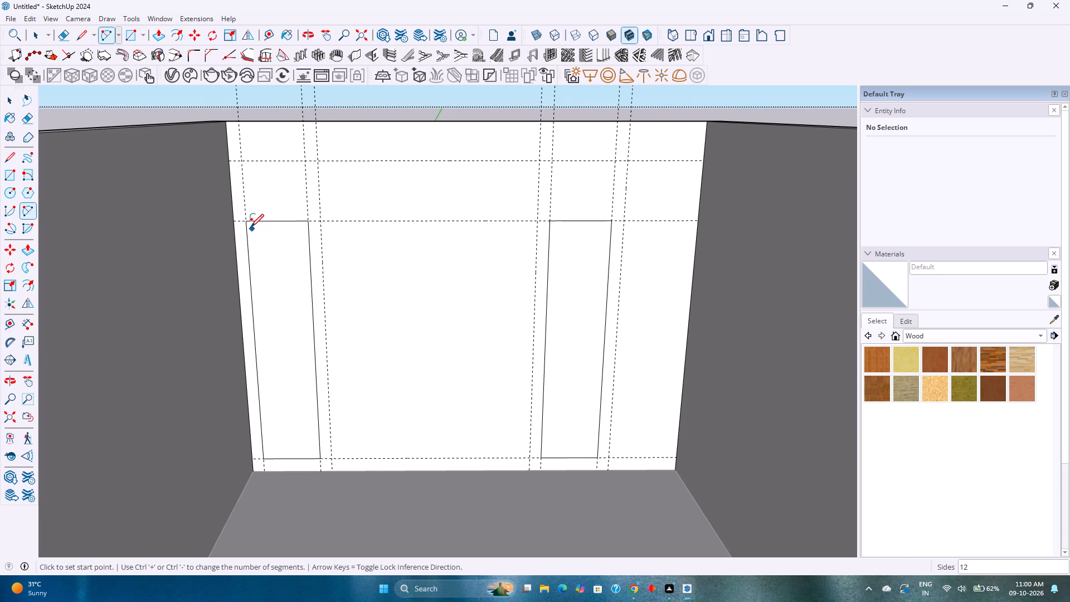
pyautogui.click(248, 219)
pyautogui.click(308, 215)
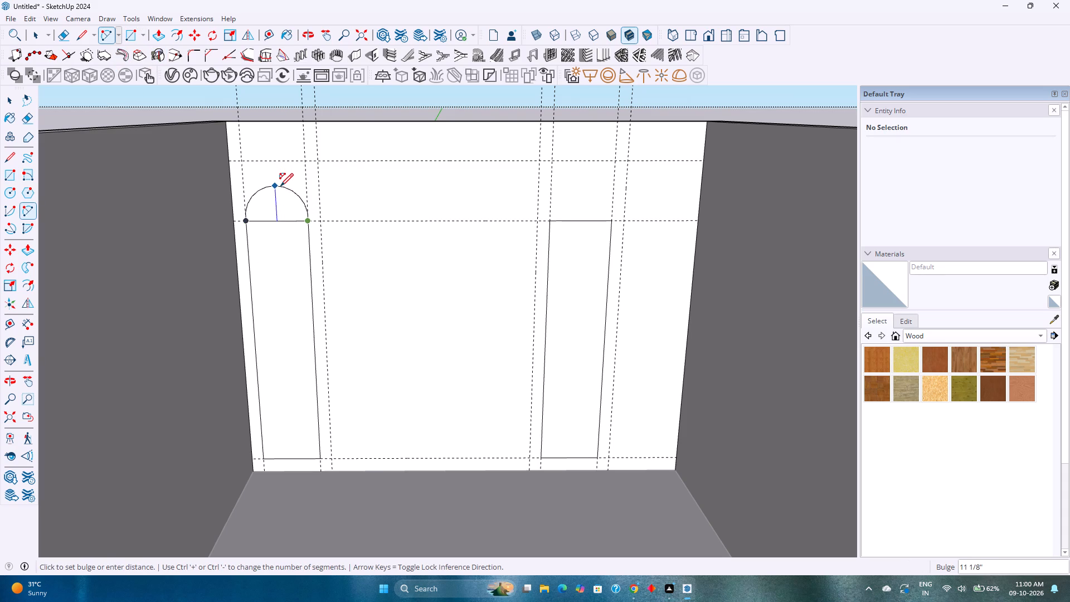
pyautogui.doubleClick(280, 187)
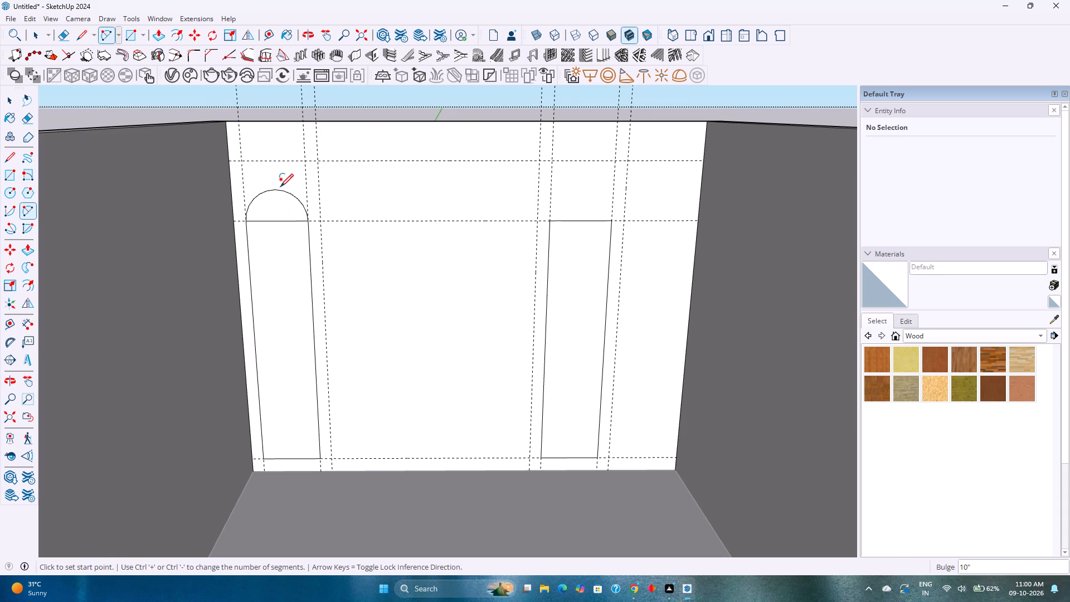
pyautogui.click(549, 219)
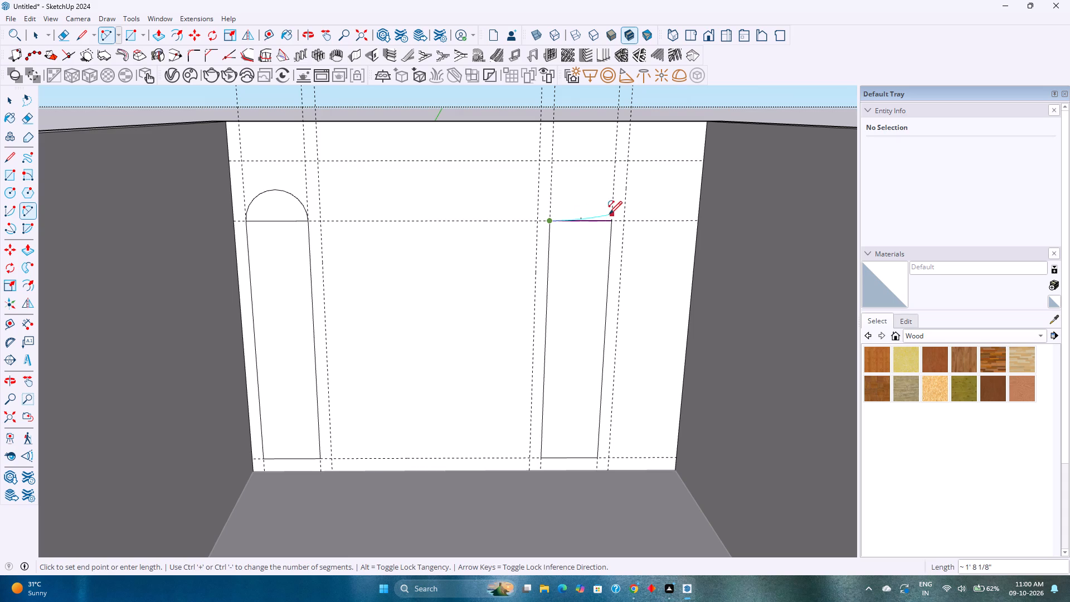
pyautogui.click(613, 220)
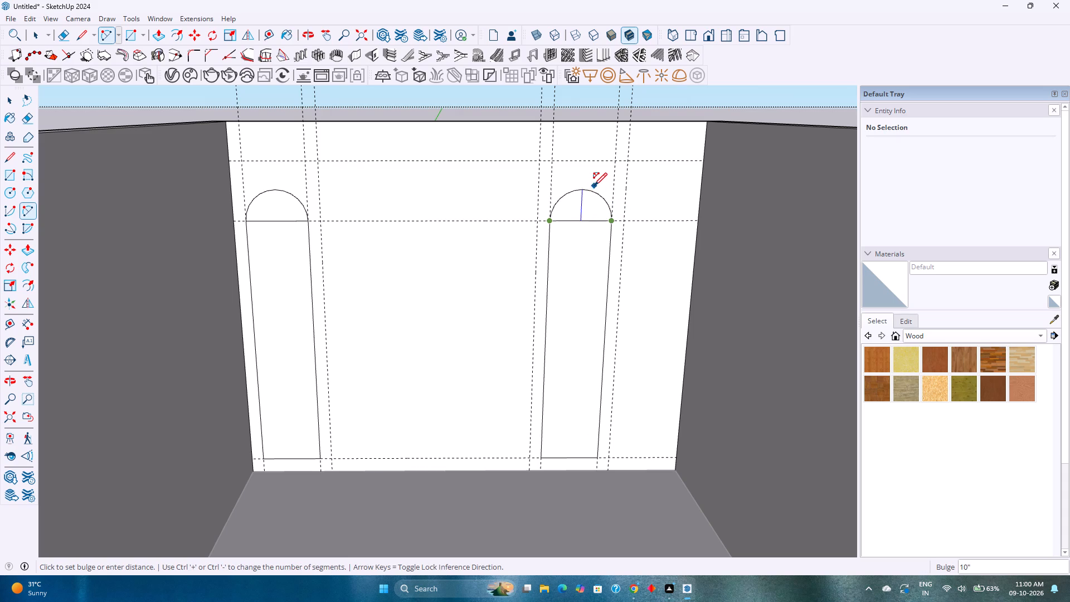
pyautogui.click(590, 190)
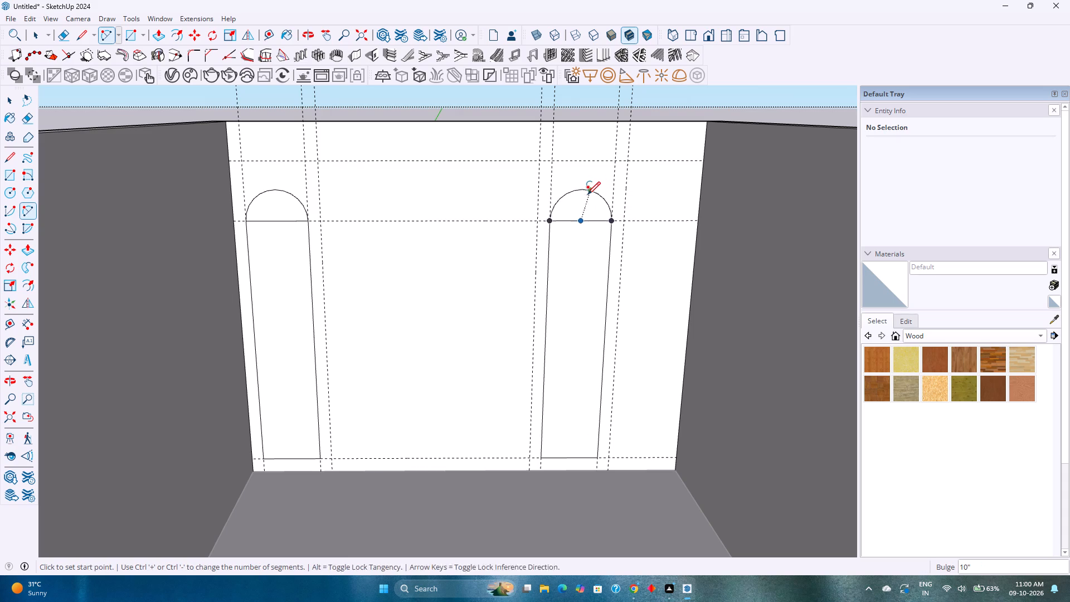
# Erase the straight edges separating the semicircles from the rectangles, along with the horizontal guide running through them.
pyautogui.press('e')
pyautogui.click(581, 220)
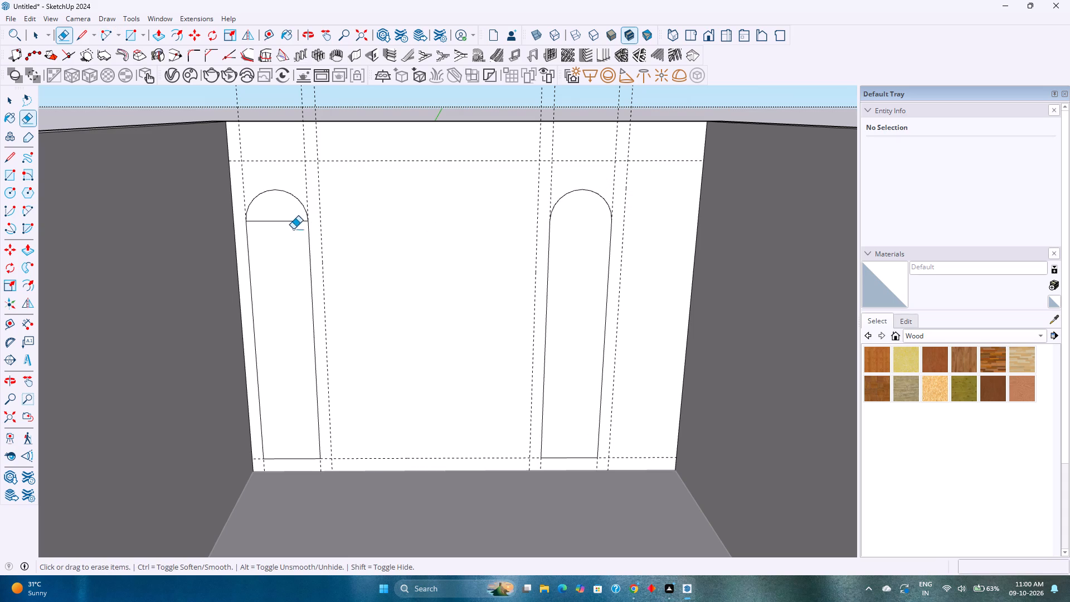
pyautogui.click(290, 221)
# Set the segment count of the left arch's arc to 200.
pyautogui.press('space')
pyautogui.moveTo(334, 287); pyautogui.dragTo(339, 266, button='middle')
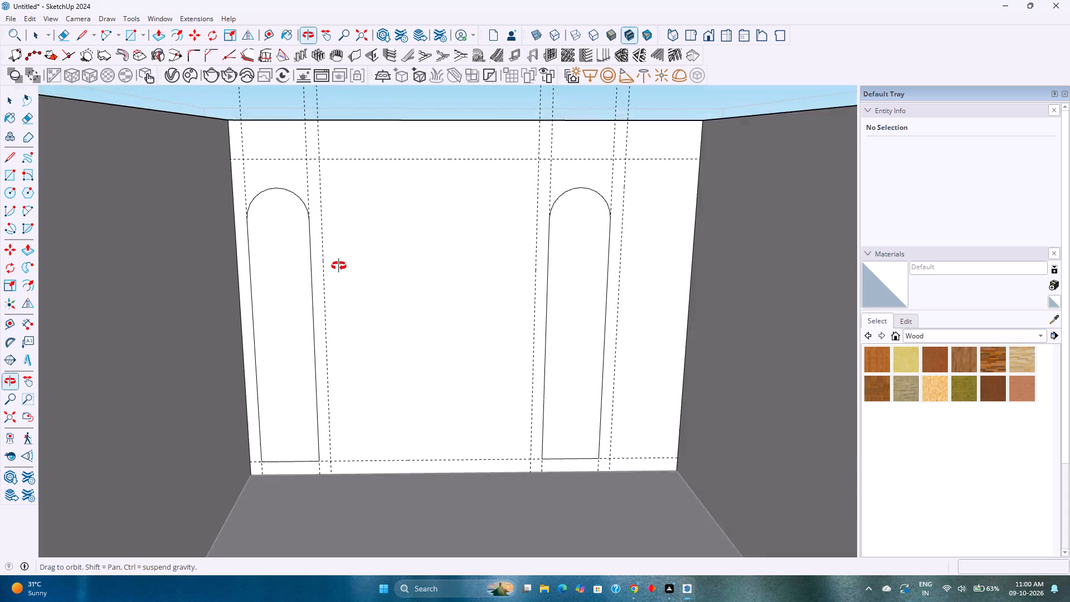
pyautogui.moveTo(339, 266); pyautogui.dragTo(339, 251, button='middle')
pyautogui.click(294, 190)
pyautogui.scroll(1, 915, 205)
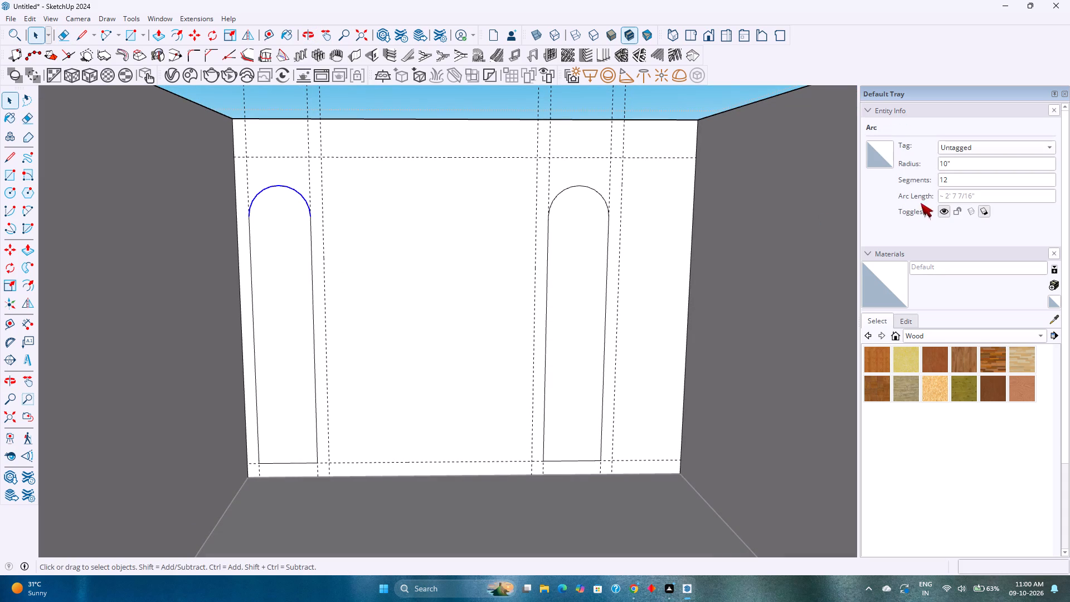
pyautogui.doubleClick(969, 179)
pyautogui.press('2')
pyautogui.press('0')
pyautogui.press('0')
pyautogui.press('Return')
# Try 300 segments on the right arch's arc, and set its segment count to 200 instead.
pyautogui.click(602, 197)
pyautogui.doubleClick(965, 185)
pyautogui.press('3')
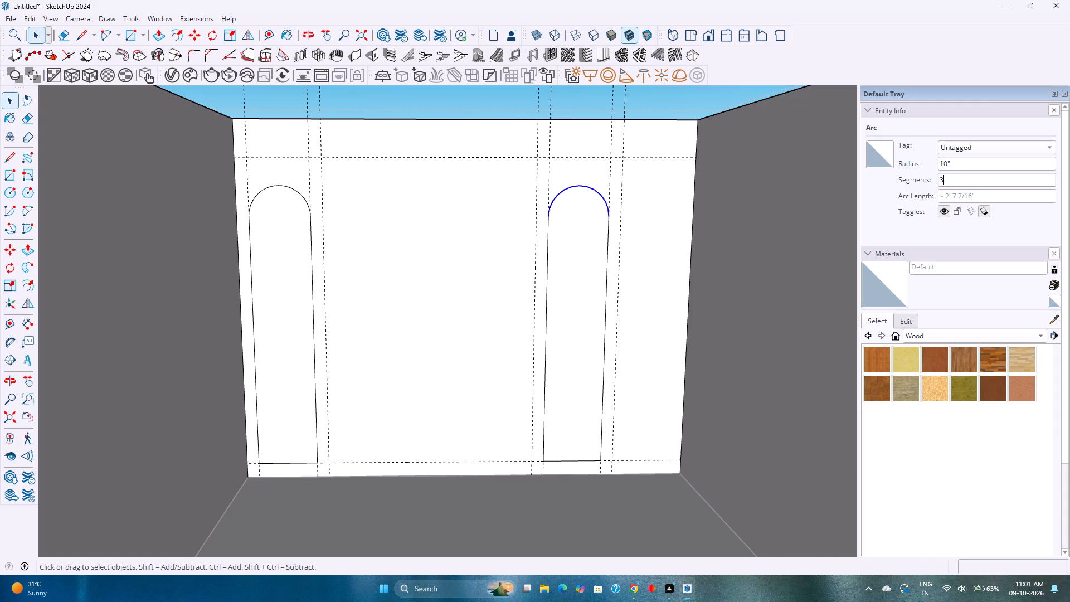
pyautogui.write('00')
pyautogui.press('Return')
pyautogui.click(645, 300)
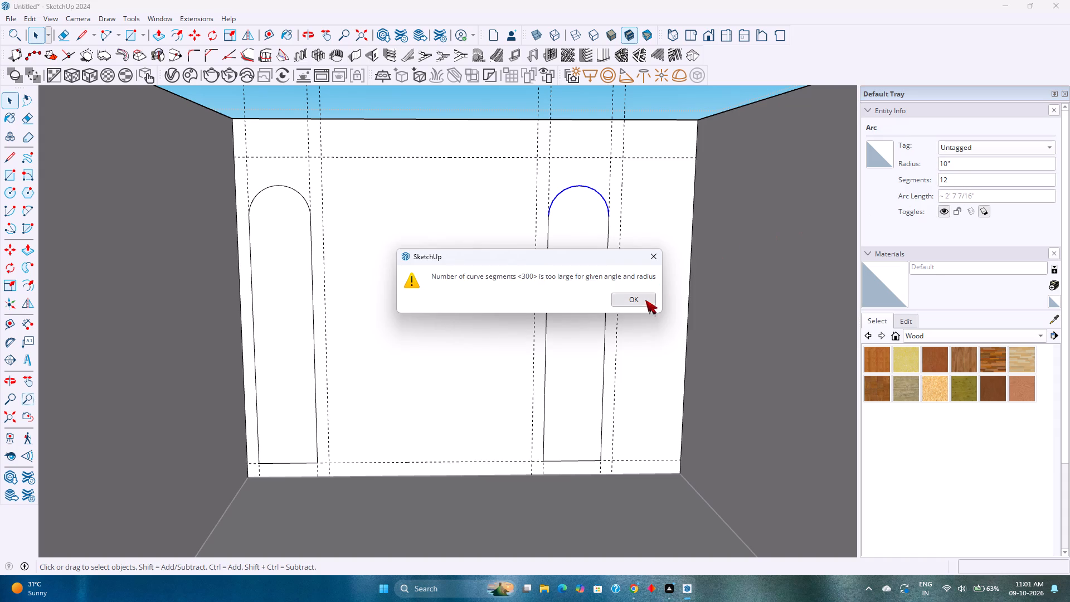
pyautogui.doubleClick(967, 183)
pyautogui.press('2')
pyautogui.press('0')
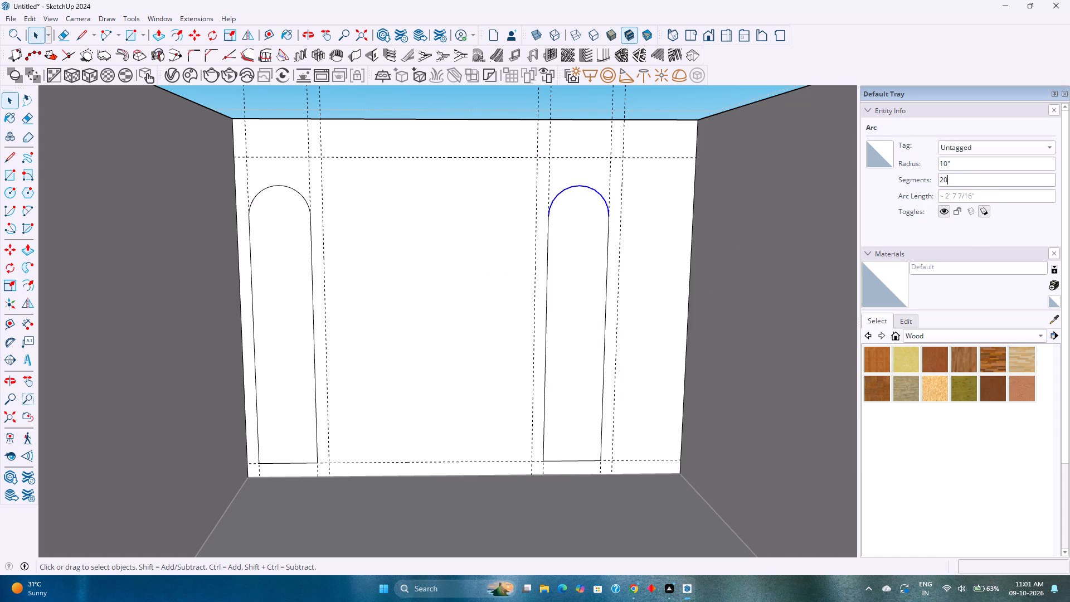
pyautogui.press('0')
pyautogui.press('Return')
pyautogui.scroll(1, 577, 235)
pyautogui.press('Escape')
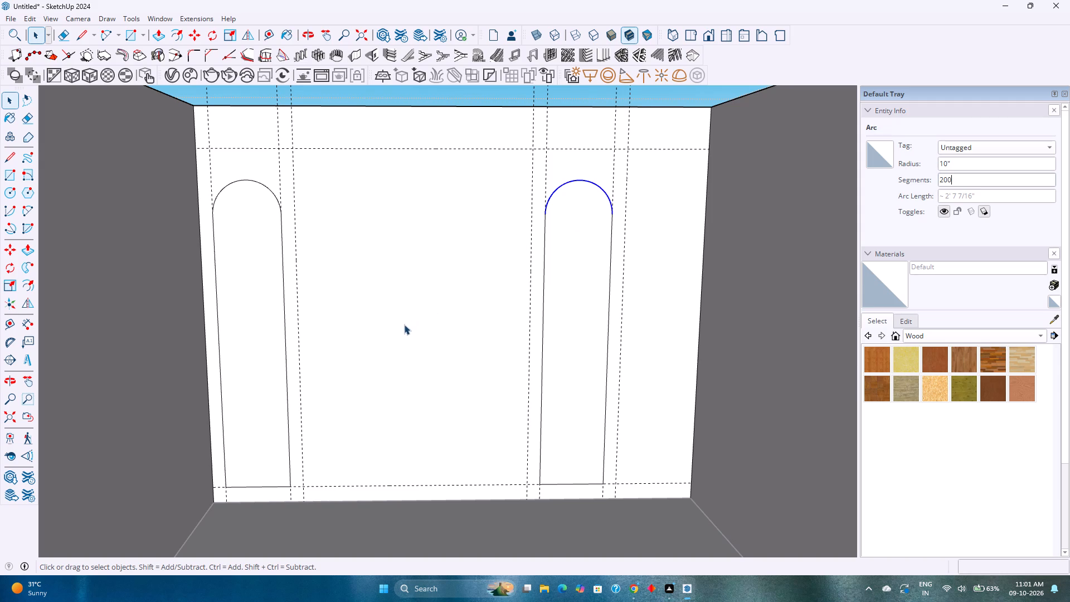
# Recess the left arched panel 4" into the back wall, change its depth to 3", and recess the right arched panel by the same amount.
pyautogui.scroll(1, 250, 210)
pyautogui.keyDown('shift'); pyautogui.moveTo(255, 225); pyautogui.dragTo(332, 190, button='middle'); pyautogui.keyUp('shift')
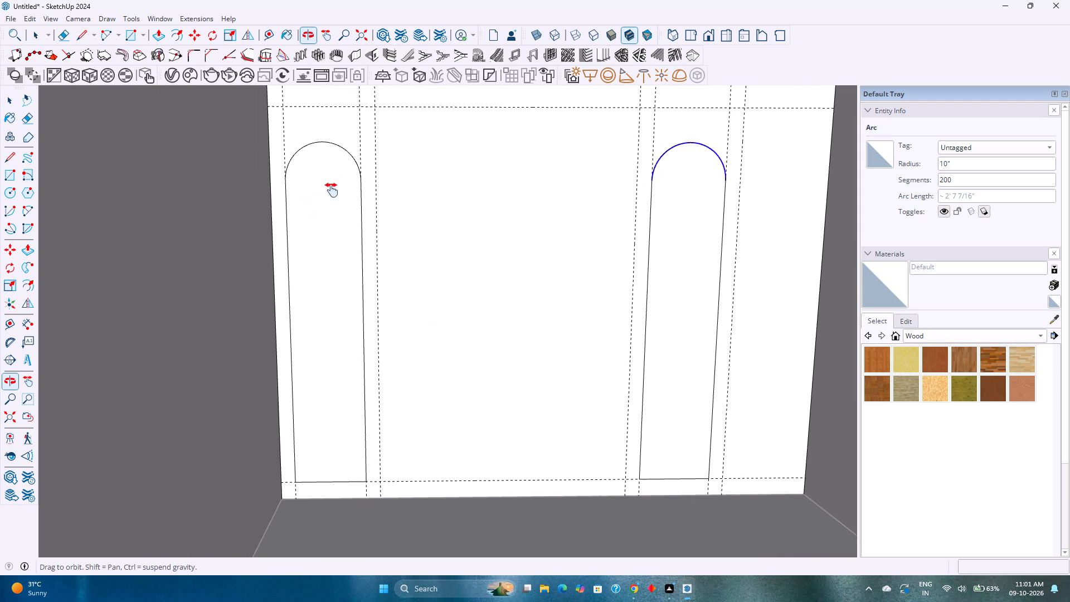
pyautogui.keyDown('shift'); pyautogui.moveTo(332, 190); pyautogui.dragTo(332, 190, button='middle'); pyautogui.keyUp('shift')
pyautogui.moveTo(343, 202); pyautogui.dragTo(318, 259, button='middle')
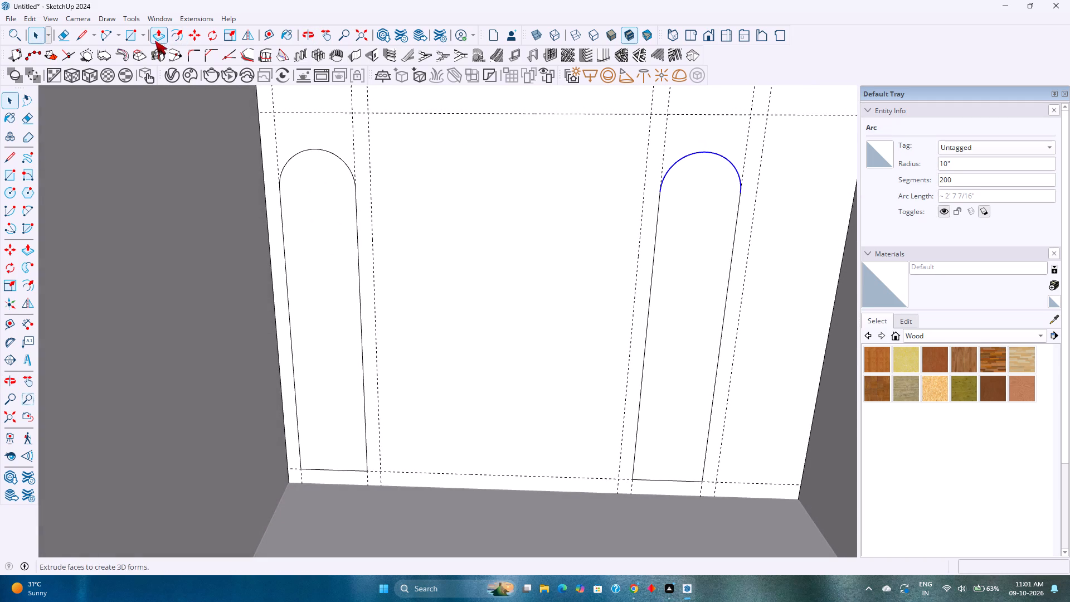
pyautogui.click(166, 40)
pyautogui.click(310, 253)
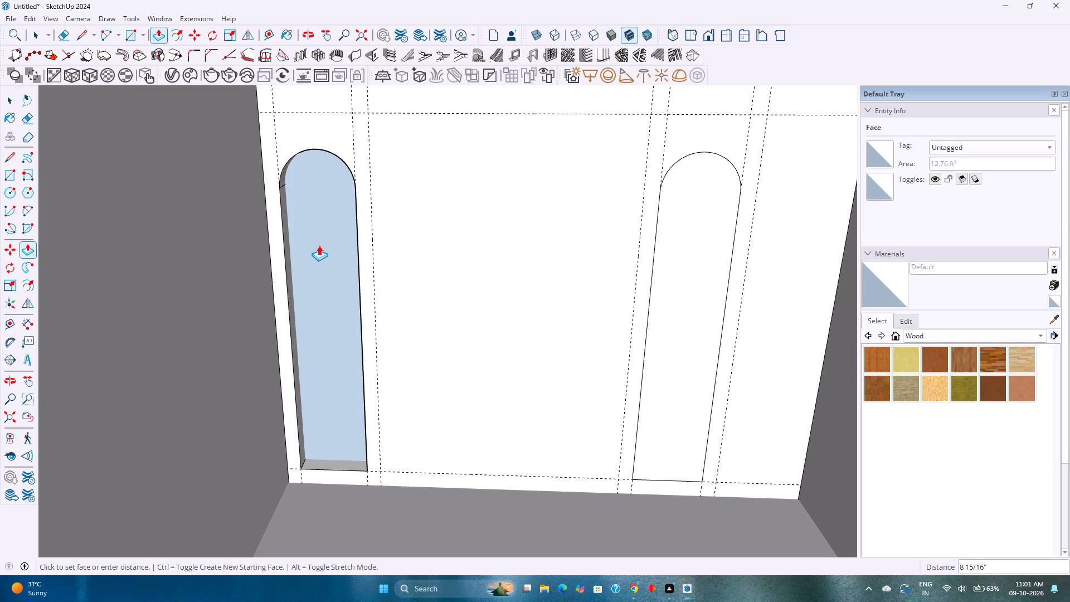
pyautogui.press('4')
pyautogui.press('Return')
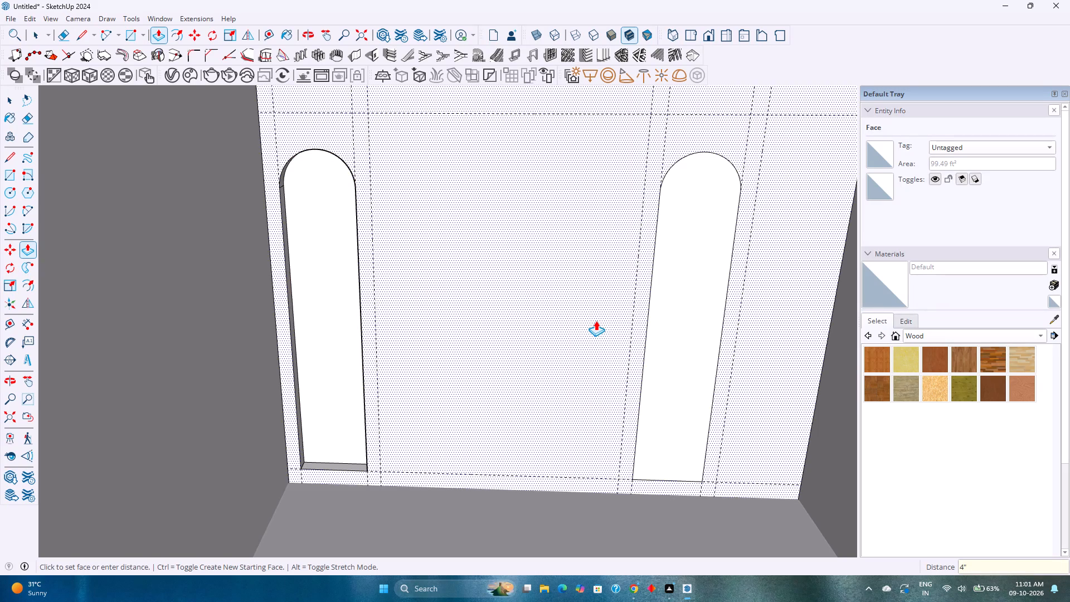
pyautogui.press('3')
pyautogui.press('Return')
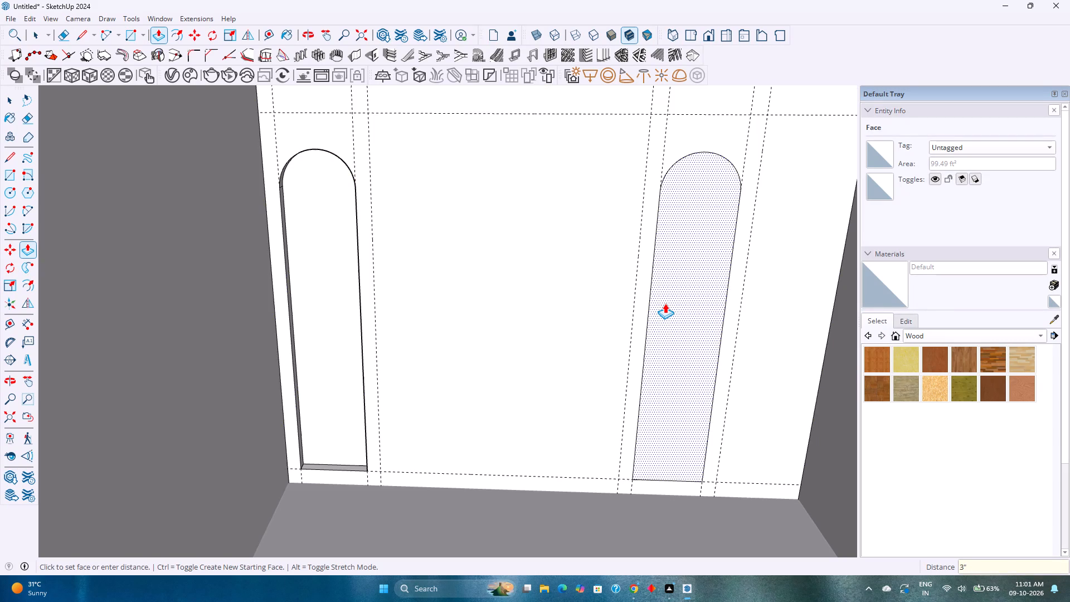
pyautogui.doubleClick(666, 303)
# Delete all the construction guides from the model.
pyautogui.scroll(-1, 475, 382)
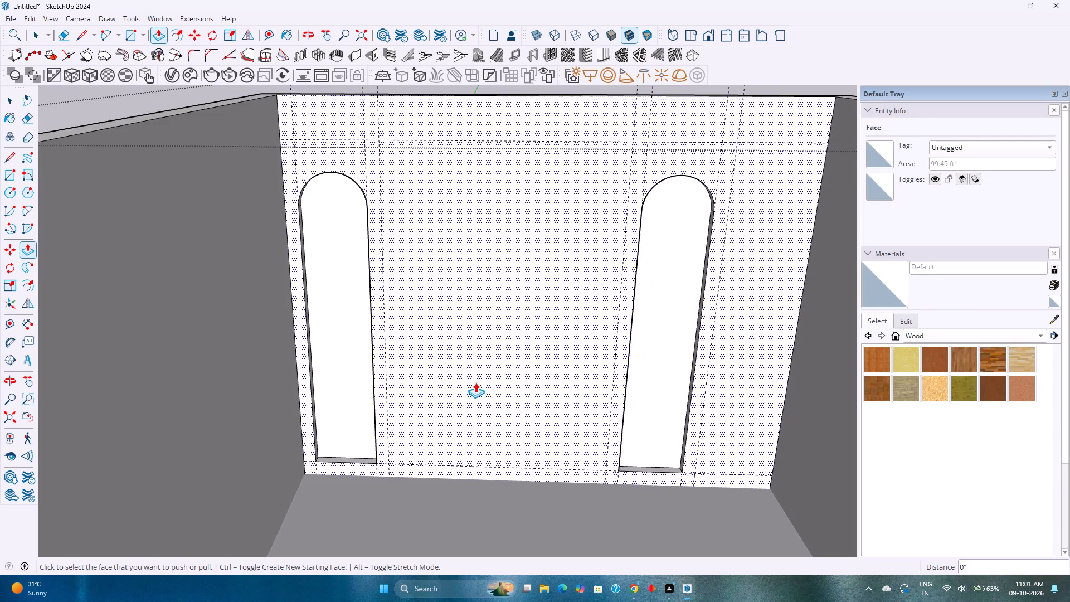
pyautogui.moveTo(475, 382); pyautogui.dragTo(426, 417, button='middle')
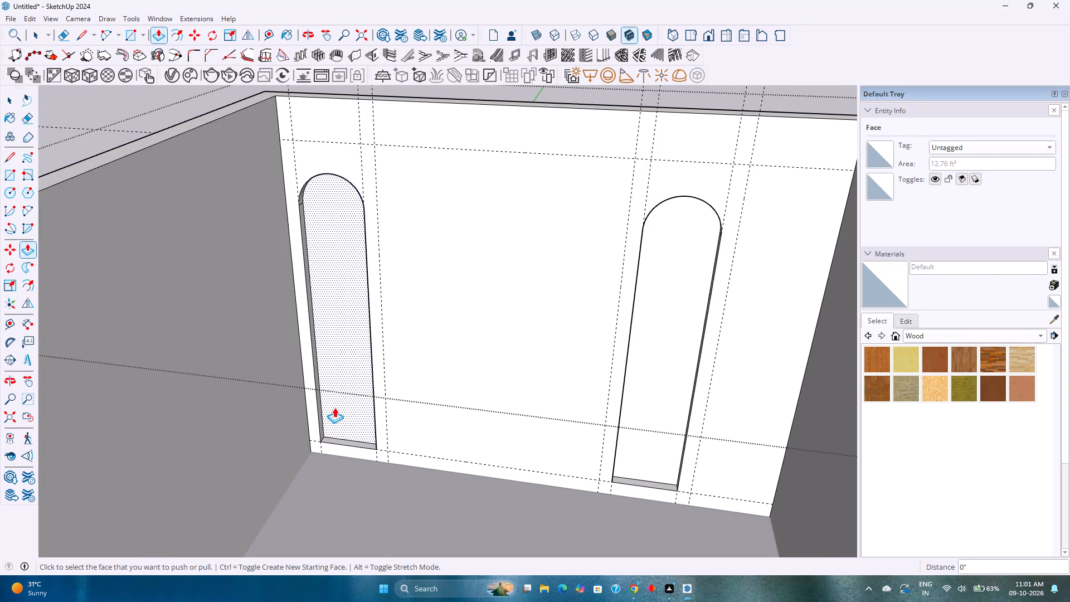
pyautogui.scroll(6, 332, 407)
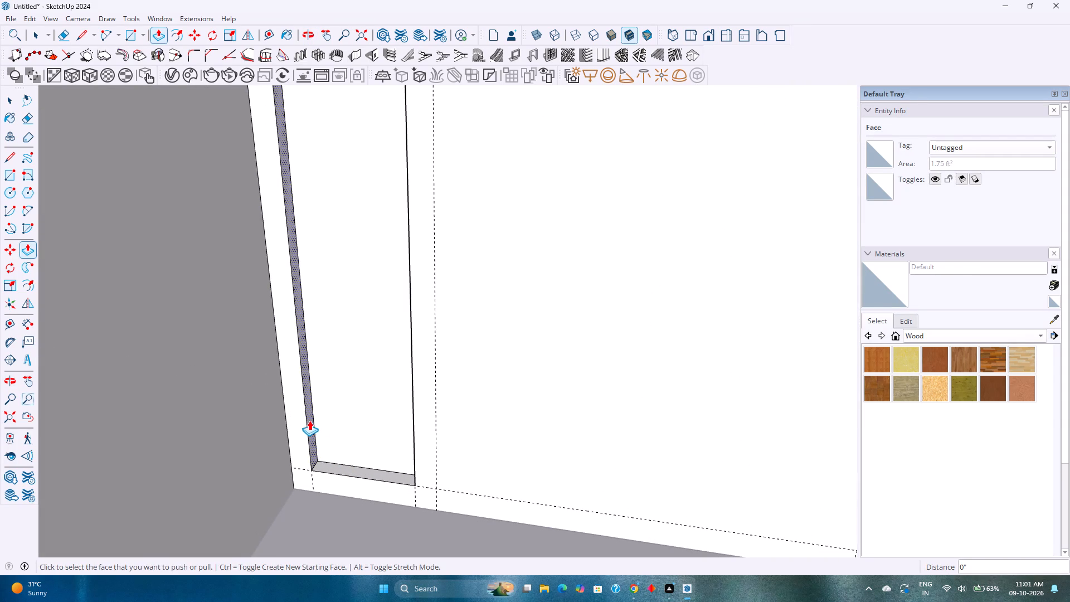
pyautogui.press('space')
pyautogui.keyDown('shift'); pyautogui.moveTo(360, 417); pyautogui.dragTo(360, 420, button='middle'); pyautogui.keyUp('shift')
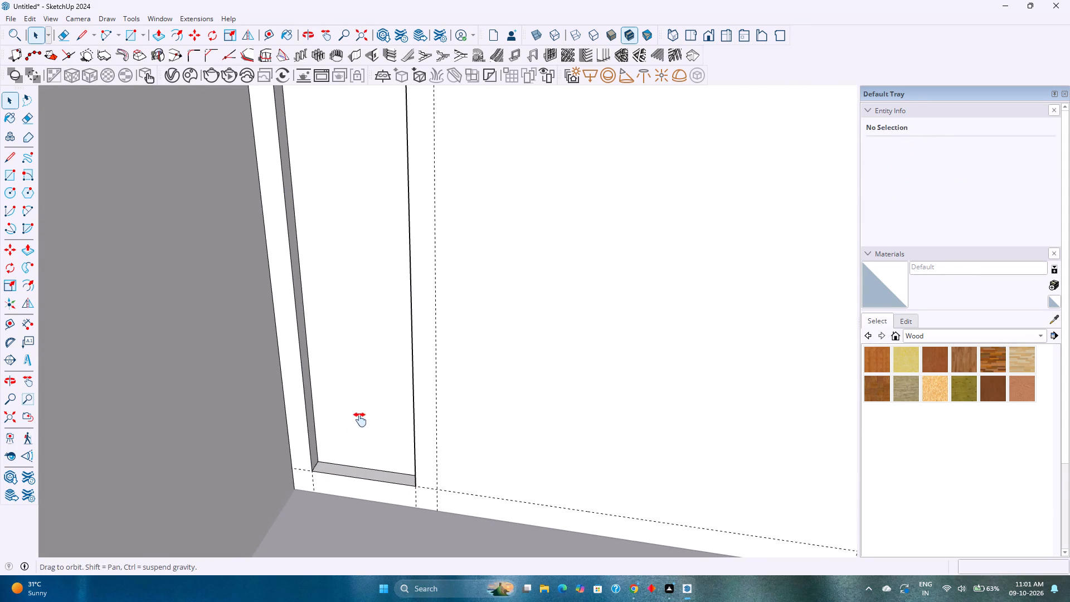
pyautogui.keyDown('shift'); pyautogui.moveTo(360, 420); pyautogui.dragTo(335, 456, button='middle'); pyautogui.keyUp('shift')
pyautogui.scroll(-2, 335, 456)
pyautogui.keyDown('shift'); pyautogui.moveTo(333, 448); pyautogui.dragTo(320, 463, button='middle'); pyautogui.keyUp('shift')
pyautogui.moveTo(320, 463); pyautogui.dragTo(339, 424, button='middle')
pyautogui.scroll(-2, 339, 423)
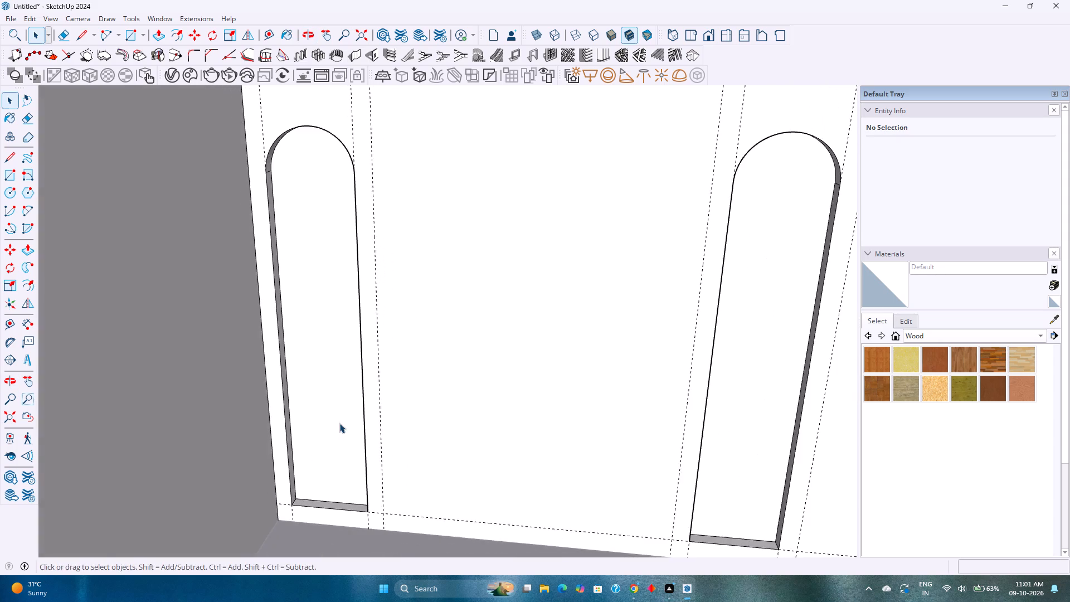
pyautogui.keyDown('shift'); pyautogui.moveTo(341, 423); pyautogui.dragTo(293, 455, button='middle'); pyautogui.keyUp('shift')
pyautogui.scroll(-2, 289, 453)
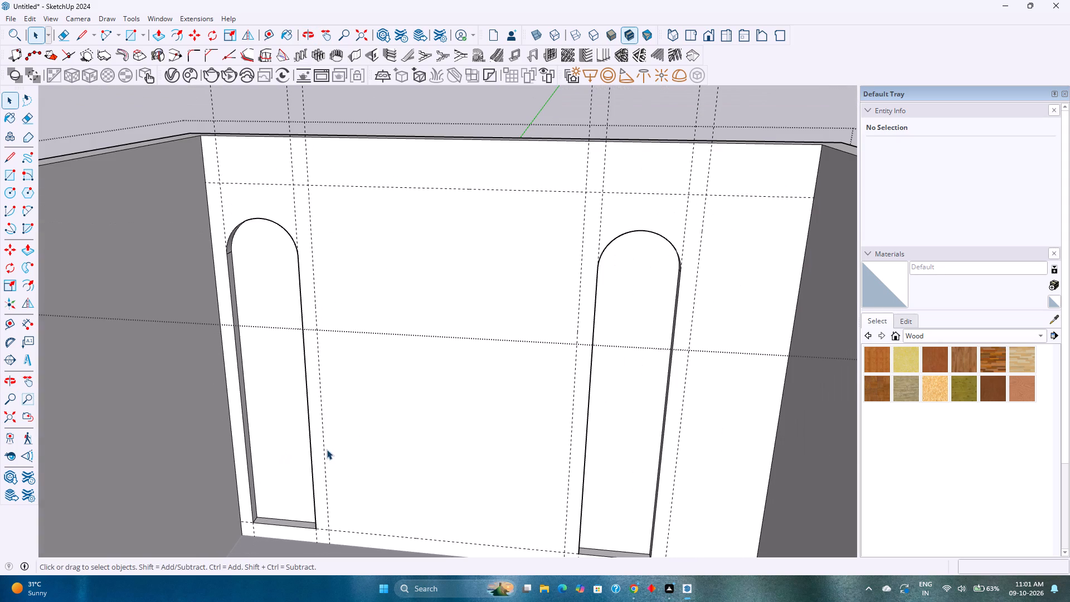
pyautogui.moveTo(327, 449); pyautogui.dragTo(337, 433, button='middle')
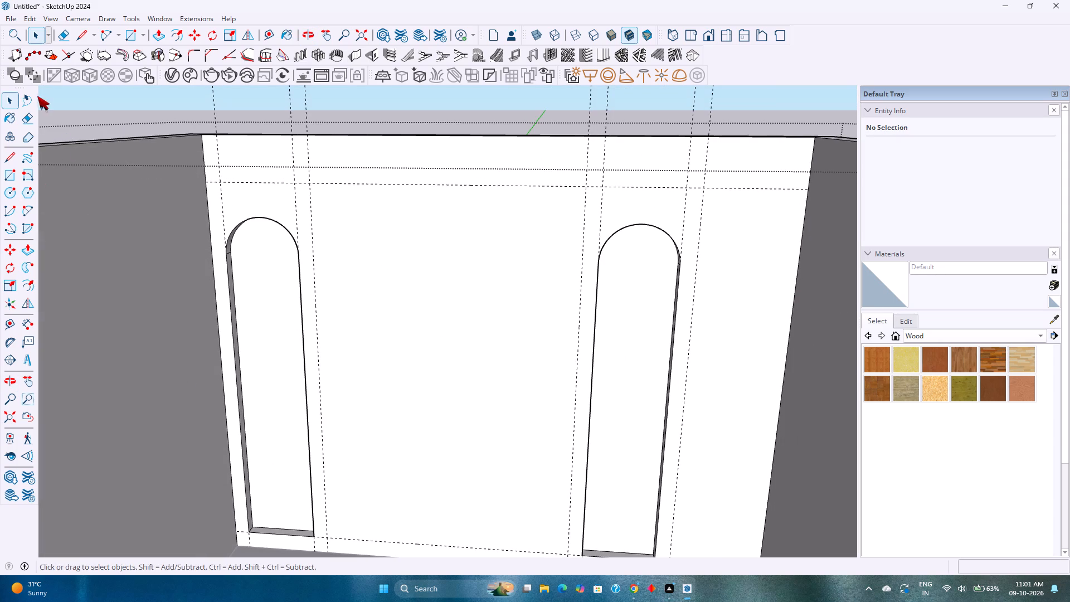
pyautogui.click(26, 14)
pyautogui.click(70, 133)
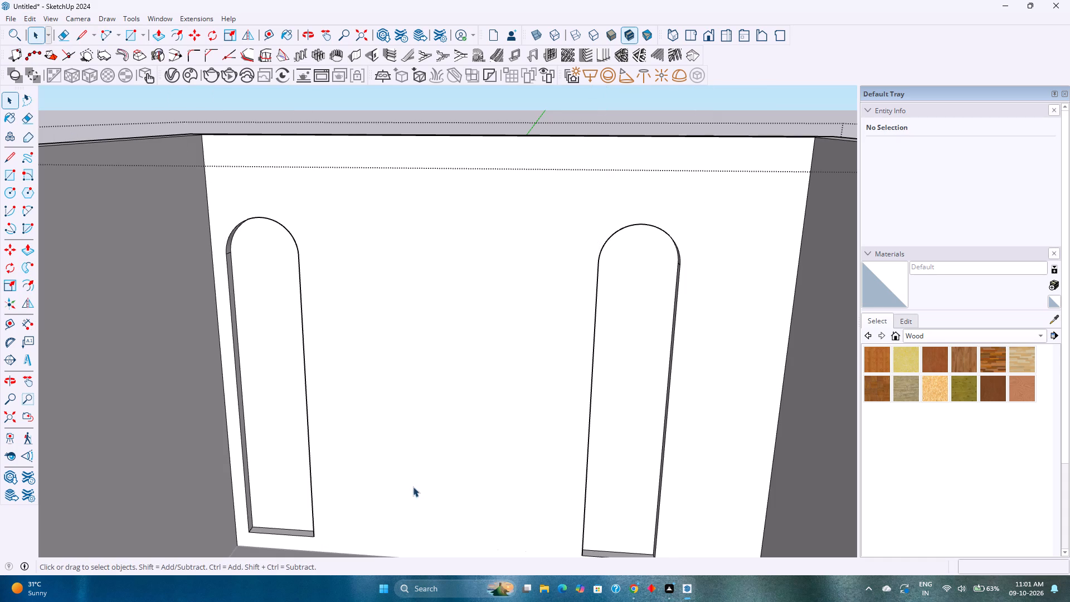
# Examine the two arched recesses in the back wall and the open-front room from several angles.
pyautogui.keyDown('shift'); pyautogui.moveTo(505, 440); pyautogui.dragTo(455, 426, button='middle'); pyautogui.keyUp('shift')
pyautogui.moveTo(454, 426); pyautogui.dragTo(484, 414, button='middle')
pyautogui.scroll(-4, 479, 399)
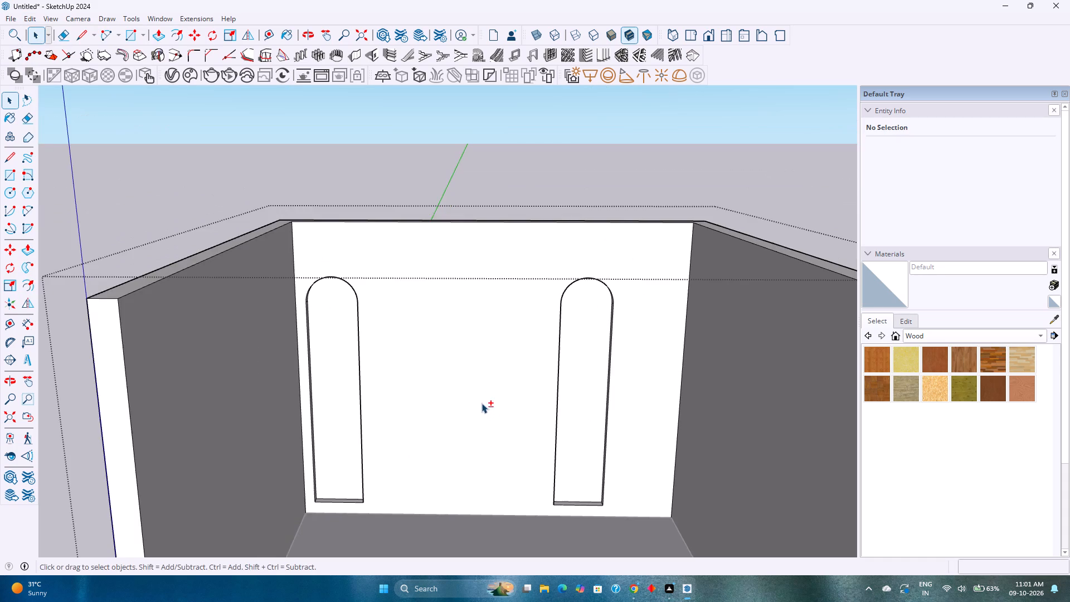
pyautogui.keyDown('shift'); pyautogui.moveTo(481, 403); pyautogui.dragTo(483, 385, button='middle'); pyautogui.keyUp('shift')
pyautogui.moveTo(493, 387); pyautogui.dragTo(407, 396, button='middle')
pyautogui.keyDown('shift'); pyautogui.scroll(-1, 407, 396); pyautogui.keyUp('shift')
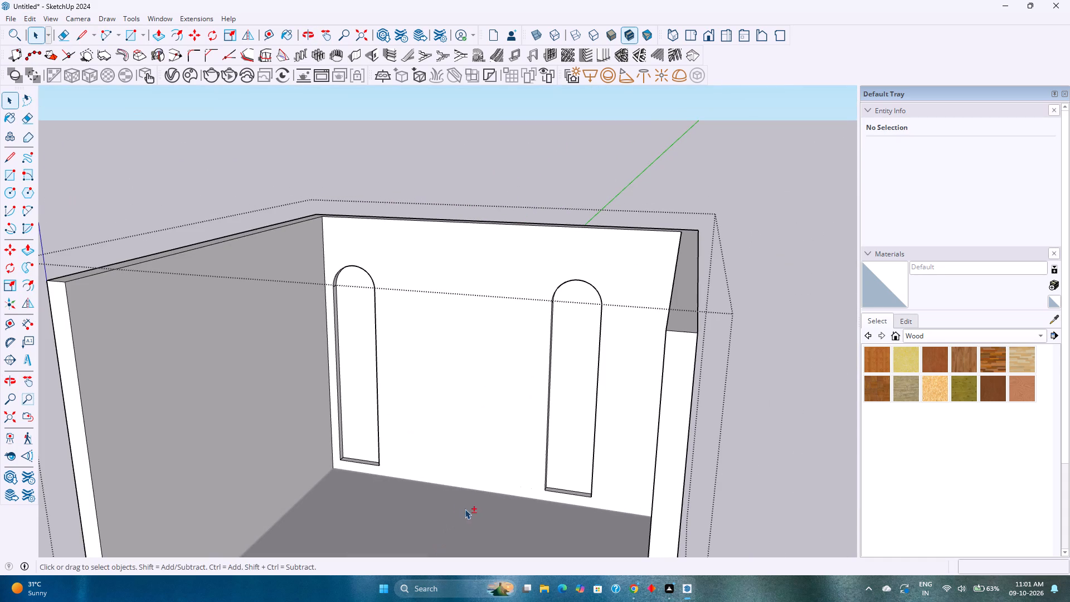
pyautogui.keyDown('shift'); pyautogui.moveTo(466, 512); pyautogui.dragTo(439, 424, button='middle'); pyautogui.keyUp('shift')
pyautogui.moveTo(440, 420); pyautogui.dragTo(475, 460, button='middle')
pyautogui.keyDown('shift'); pyautogui.moveTo(512, 426); pyautogui.dragTo(517, 469, button='middle'); pyautogui.keyUp('shift')
pyautogui.moveTo(528, 469); pyautogui.dragTo(498, 531, button='middle')
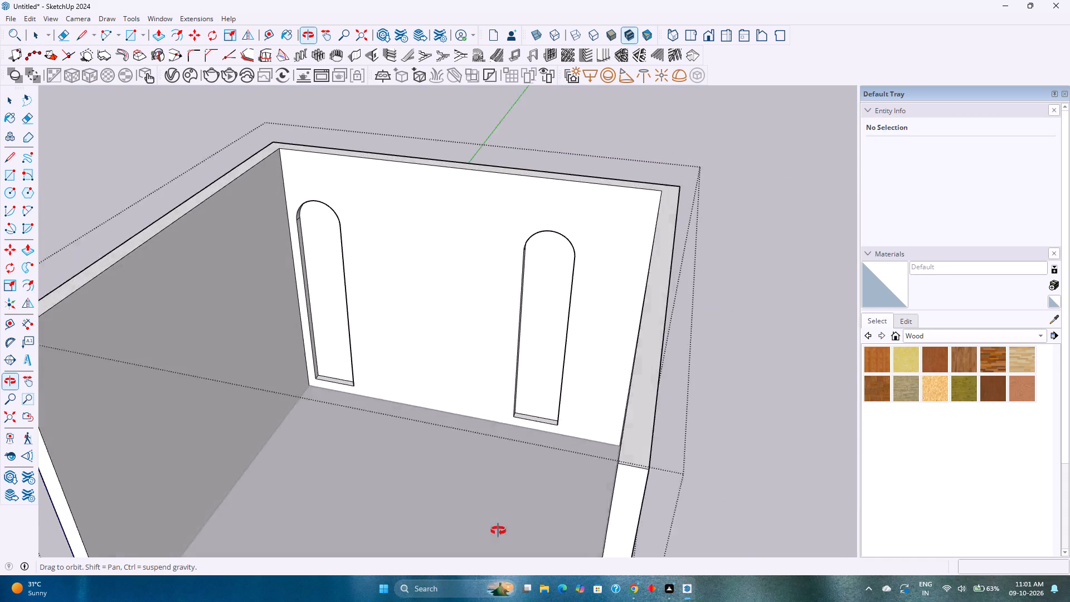
pyautogui.moveTo(498, 531); pyautogui.dragTo(472, 514, button='middle')
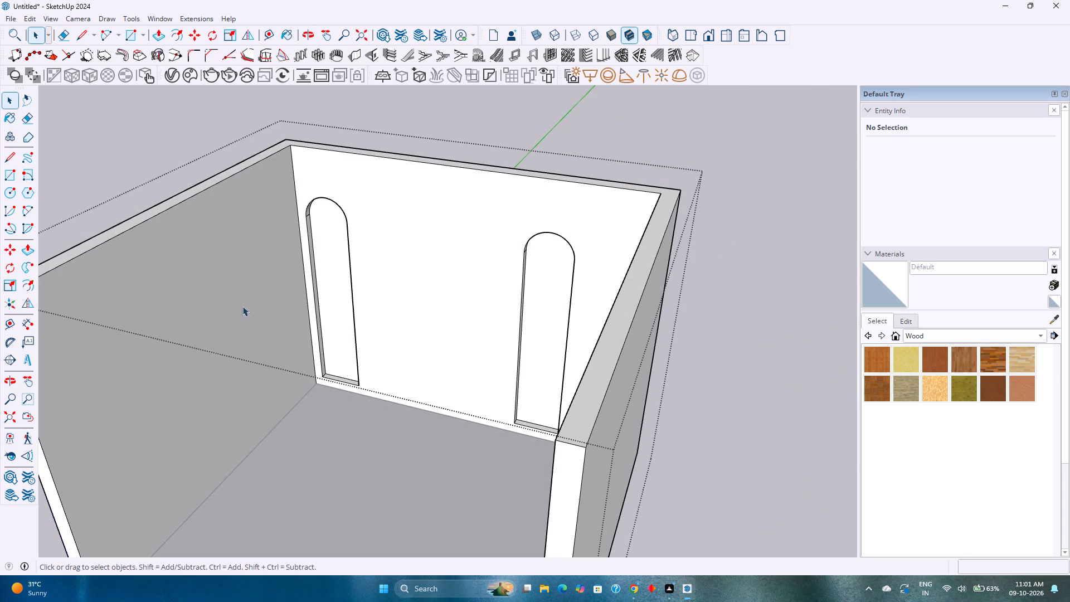
# Select the full front outline of the left arched recess: both vertical edges, the bottom edge and the top arc.
pyautogui.scroll(3, 364, 309)
pyautogui.scroll(3, 306, 328)
pyautogui.scroll(6, 311, 445)
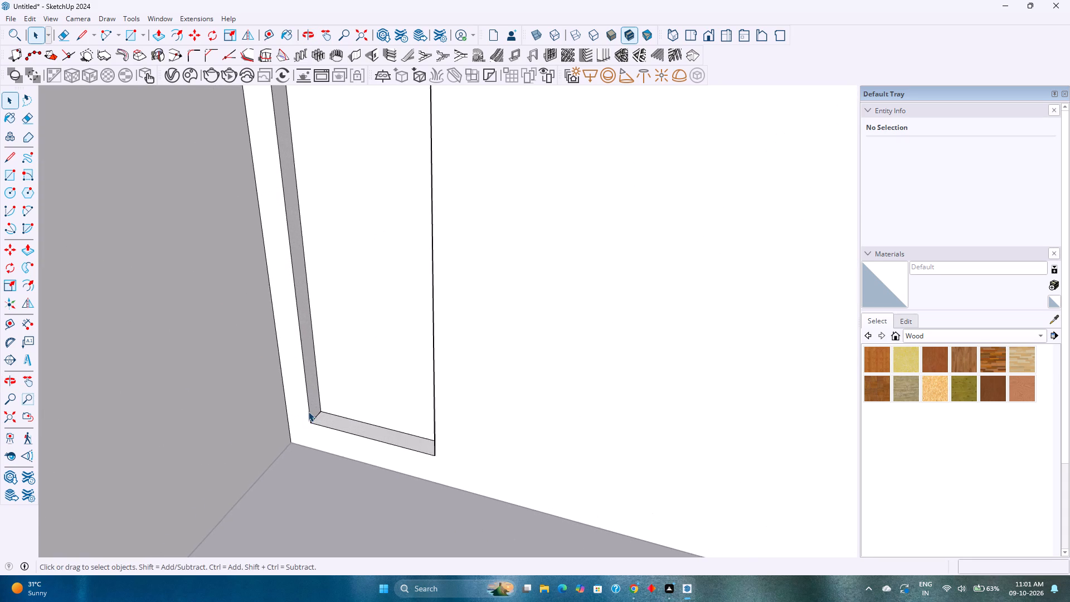
pyautogui.scroll(4, 308, 411)
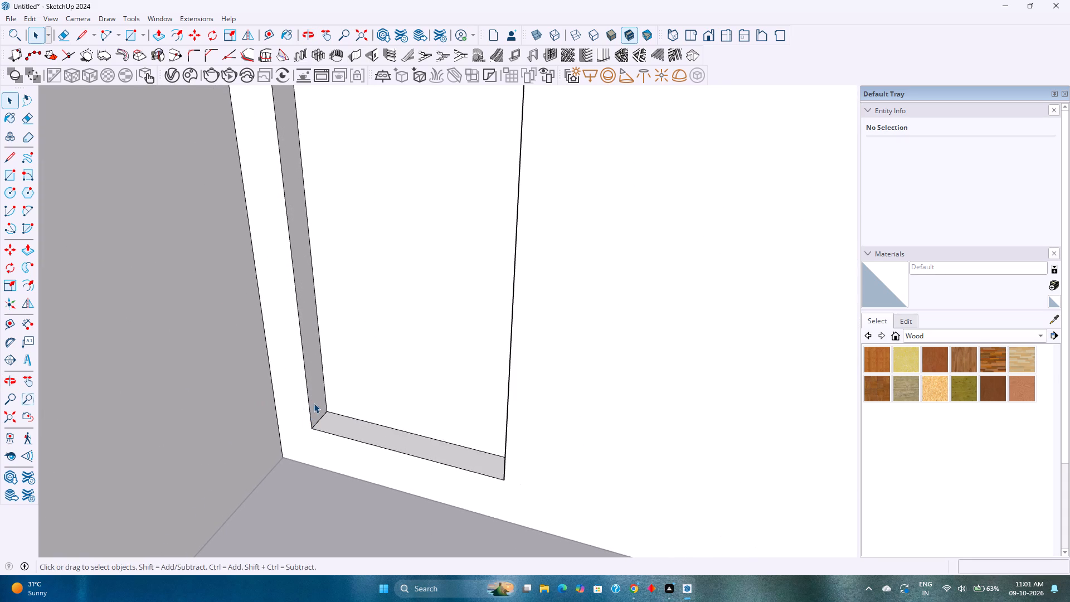
pyautogui.scroll(3, 314, 404)
pyautogui.click(304, 385)
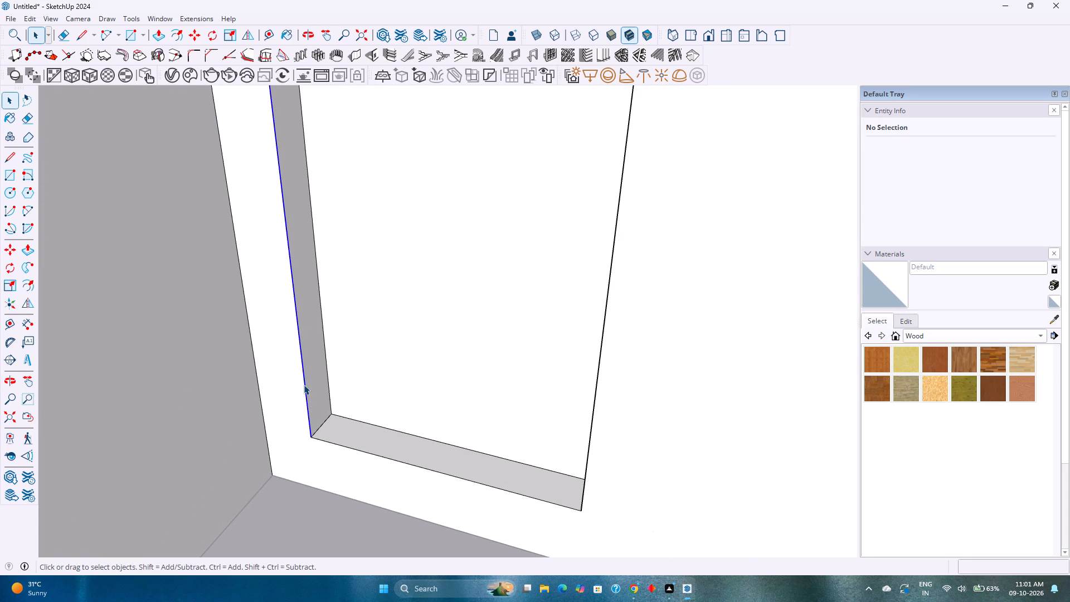
pyautogui.scroll(-5, 304, 385)
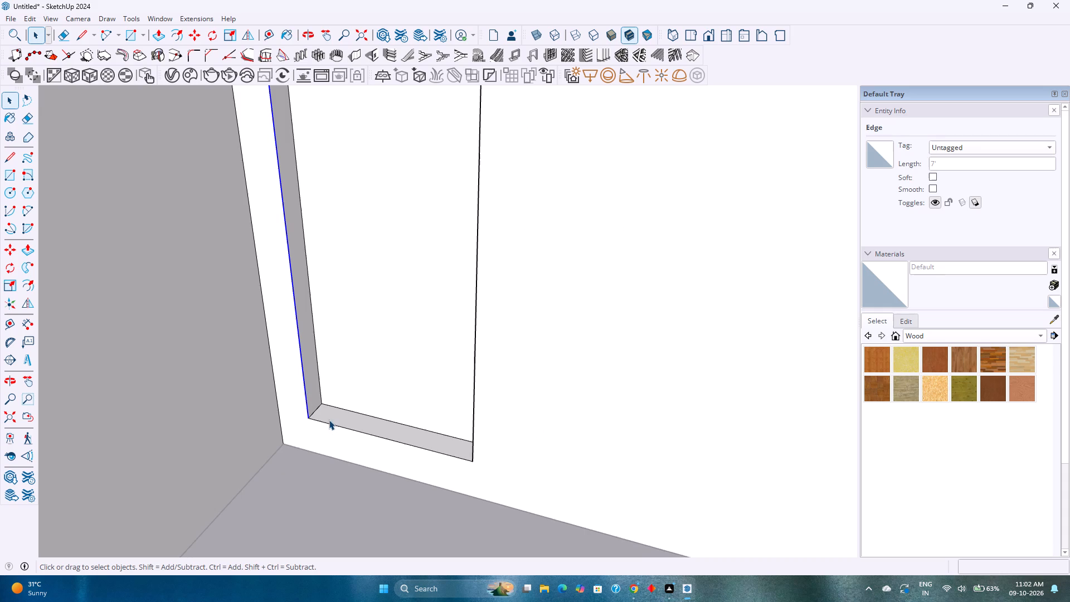
pyautogui.keyDown('ctrl'); pyautogui.click(322, 422); pyautogui.keyUp('ctrl')
pyautogui.keyDown('ctrl'); pyautogui.click(474, 410); pyautogui.keyUp('ctrl')
pyautogui.moveTo(407, 412); pyautogui.dragTo(478, 424, button='middle')
pyautogui.scroll(-3, 479, 423)
pyautogui.keyDown('shift'); pyautogui.moveTo(480, 411); pyautogui.dragTo(466, 515, button='middle'); pyautogui.keyUp('shift')
pyautogui.moveTo(460, 503); pyautogui.dragTo(459, 451, button='middle')
pyautogui.keyDown('shift'); pyautogui.moveTo(468, 428); pyautogui.dragTo(471, 506, button='middle'); pyautogui.keyUp('shift')
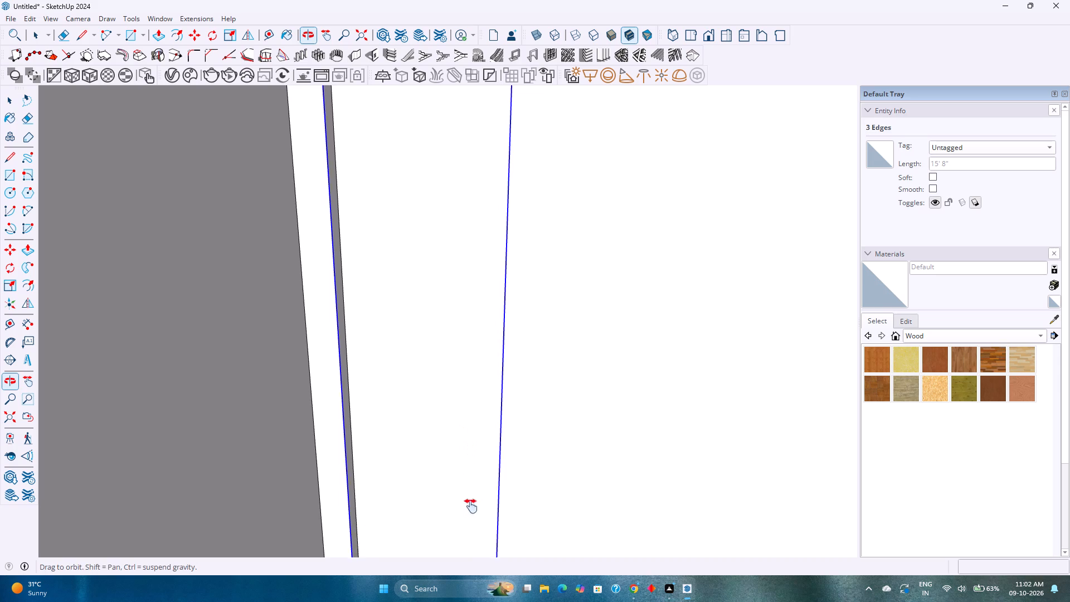
pyautogui.keyDown('shift'); pyautogui.moveTo(471, 506); pyautogui.dragTo(465, 567, button='middle'); pyautogui.keyUp('shift')
pyautogui.scroll(-4, 426, 405)
pyautogui.keyDown('shift'); pyautogui.moveTo(430, 389); pyautogui.dragTo(443, 511, button='middle'); pyautogui.keyUp('shift')
pyautogui.scroll(4, 395, 315)
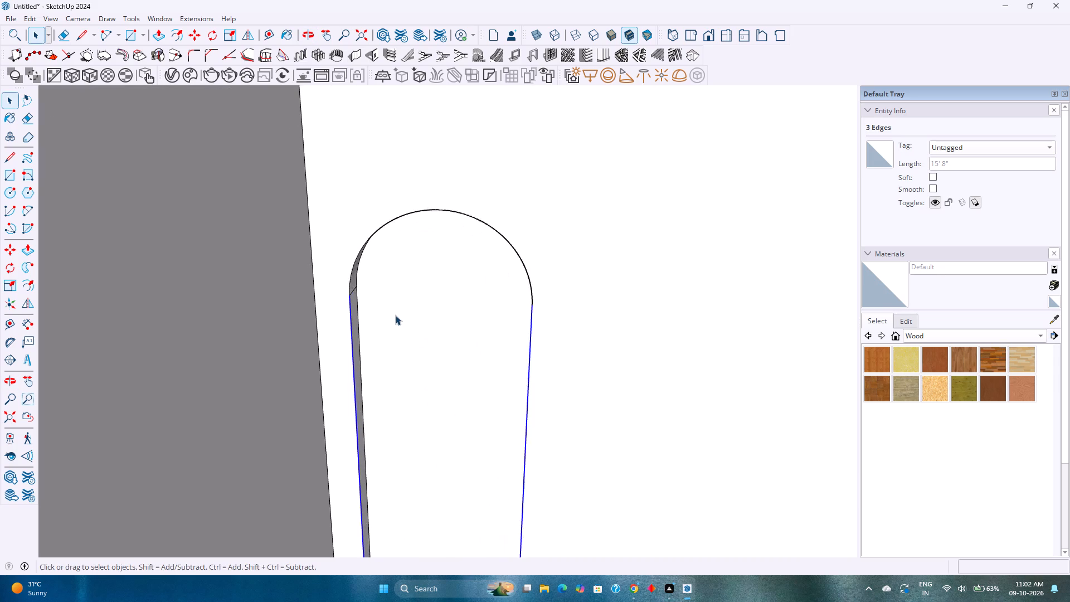
pyautogui.scroll(6, 395, 315)
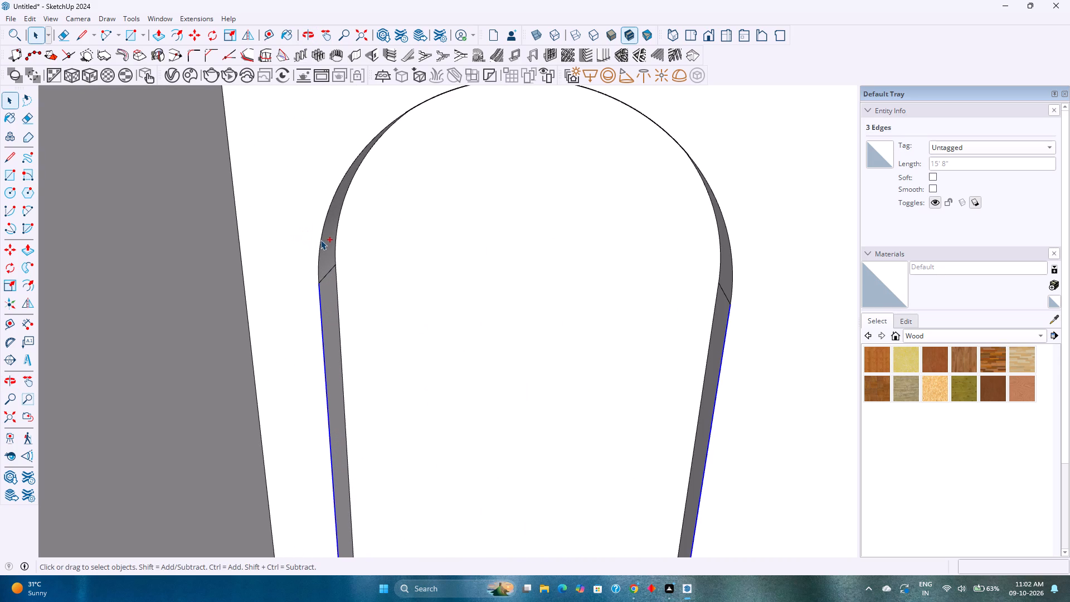
pyautogui.keyDown('ctrl'); pyautogui.click(320, 240); pyautogui.keyUp('ctrl')
pyautogui.scroll(-2, 383, 321)
pyautogui.moveTo(383, 321); pyautogui.dragTo(246, 291, button='middle')
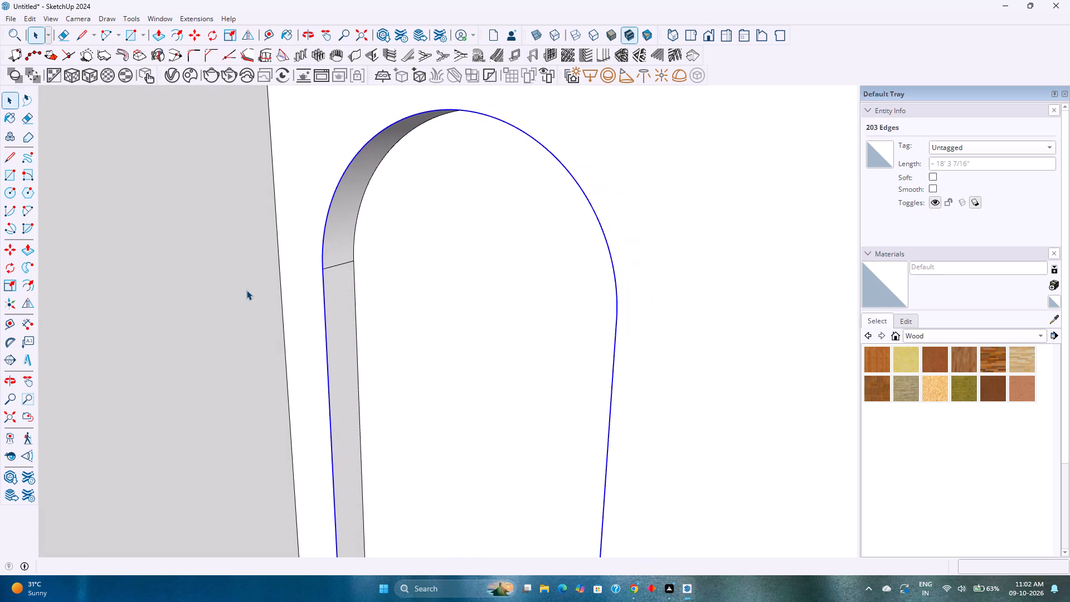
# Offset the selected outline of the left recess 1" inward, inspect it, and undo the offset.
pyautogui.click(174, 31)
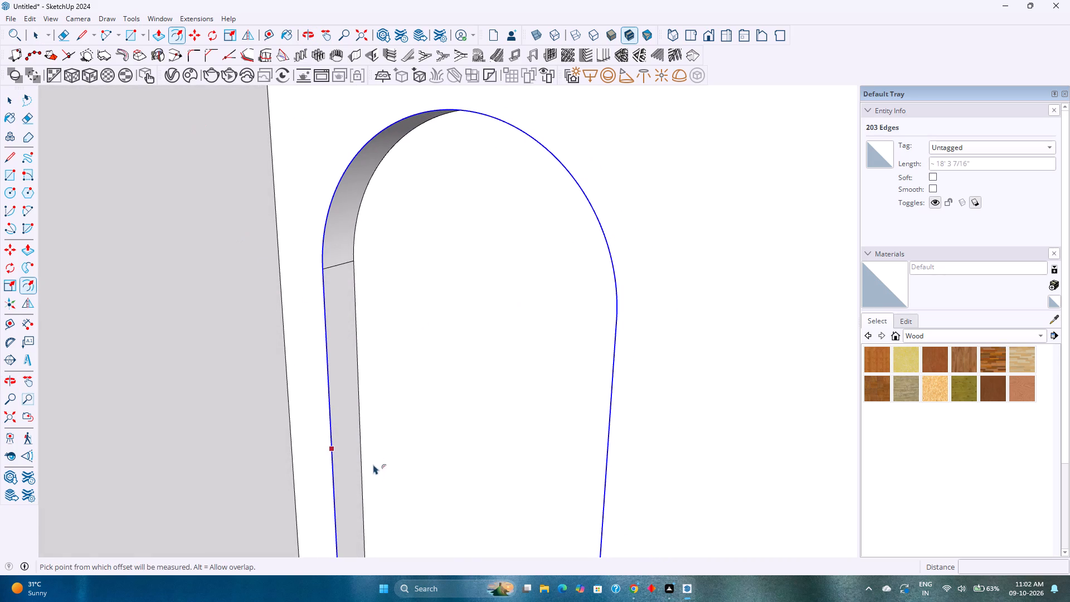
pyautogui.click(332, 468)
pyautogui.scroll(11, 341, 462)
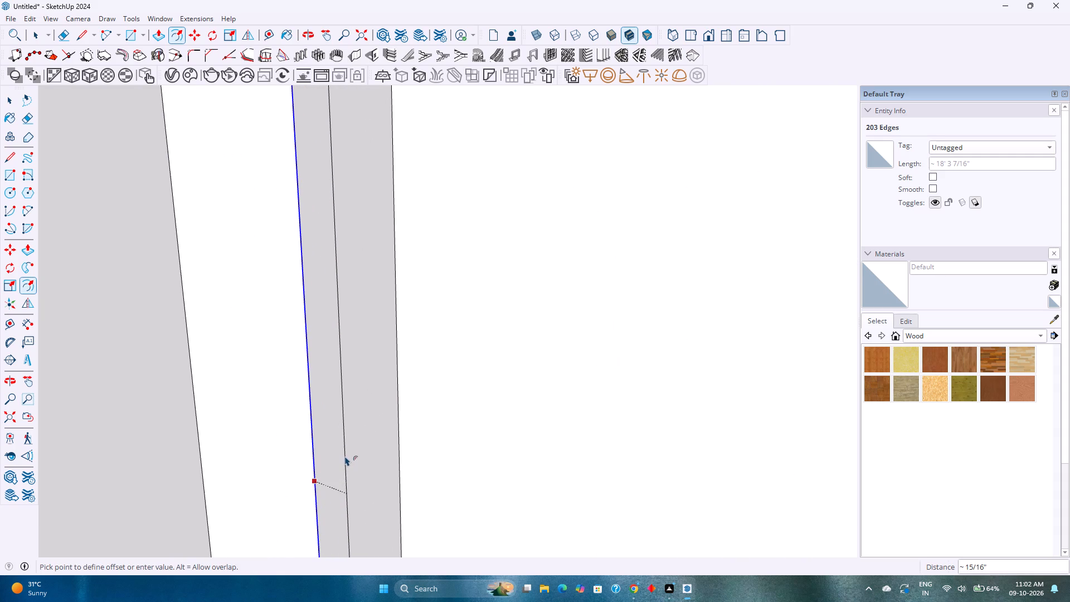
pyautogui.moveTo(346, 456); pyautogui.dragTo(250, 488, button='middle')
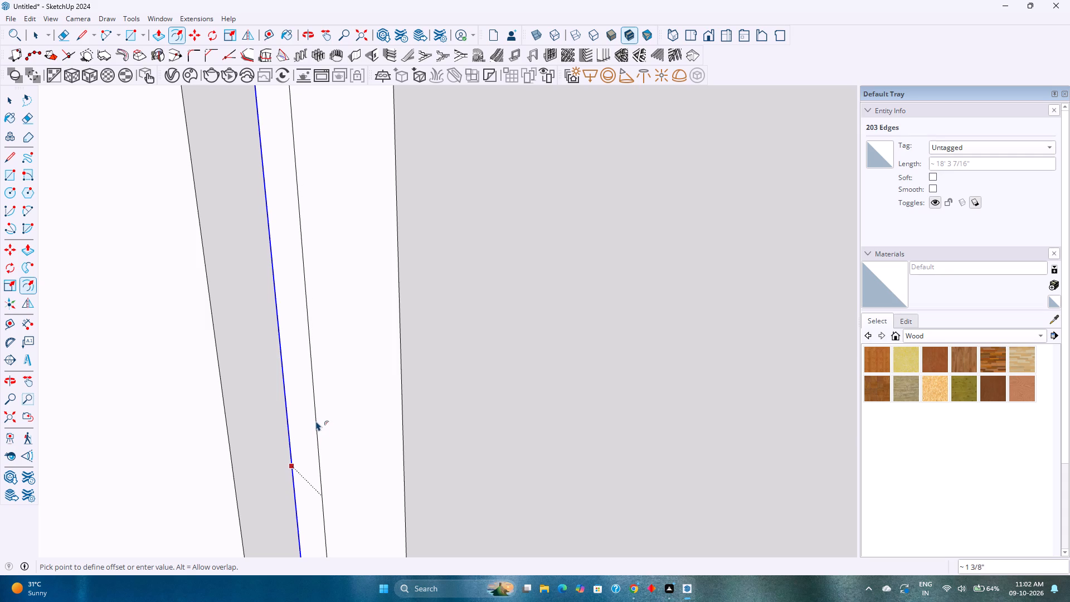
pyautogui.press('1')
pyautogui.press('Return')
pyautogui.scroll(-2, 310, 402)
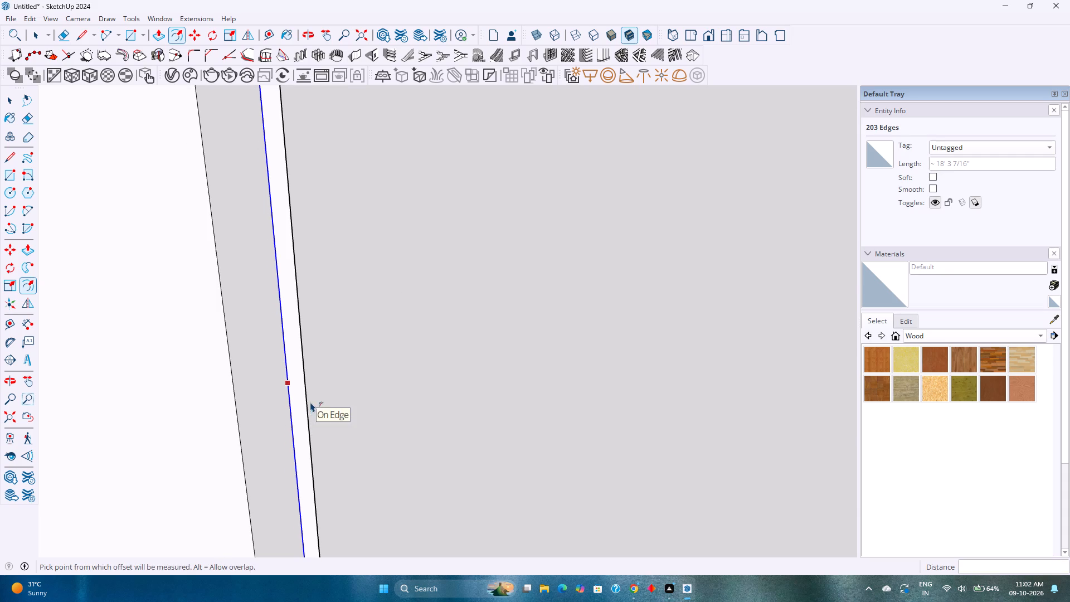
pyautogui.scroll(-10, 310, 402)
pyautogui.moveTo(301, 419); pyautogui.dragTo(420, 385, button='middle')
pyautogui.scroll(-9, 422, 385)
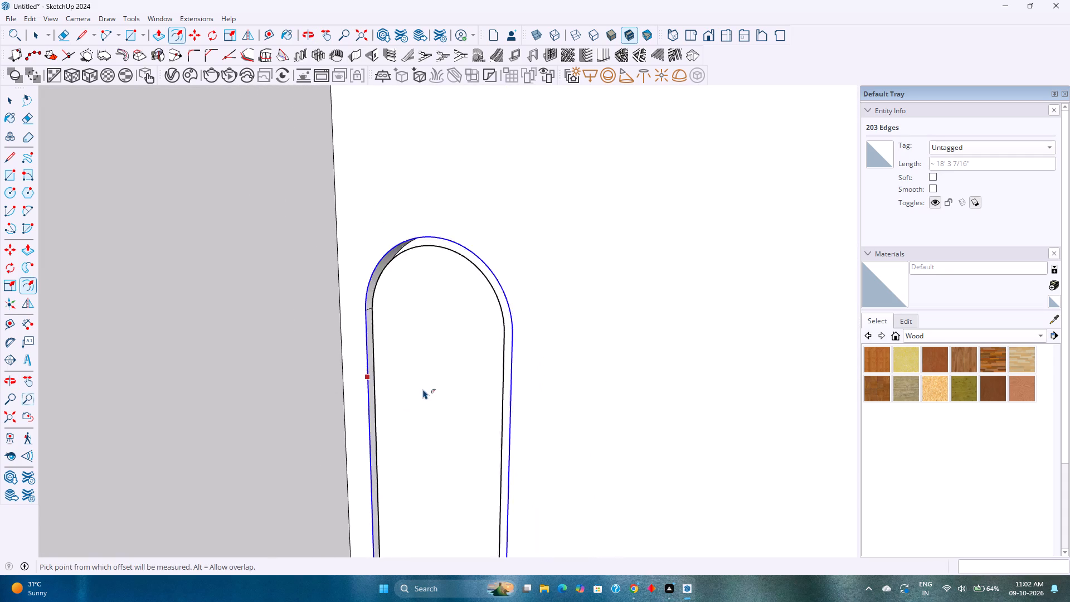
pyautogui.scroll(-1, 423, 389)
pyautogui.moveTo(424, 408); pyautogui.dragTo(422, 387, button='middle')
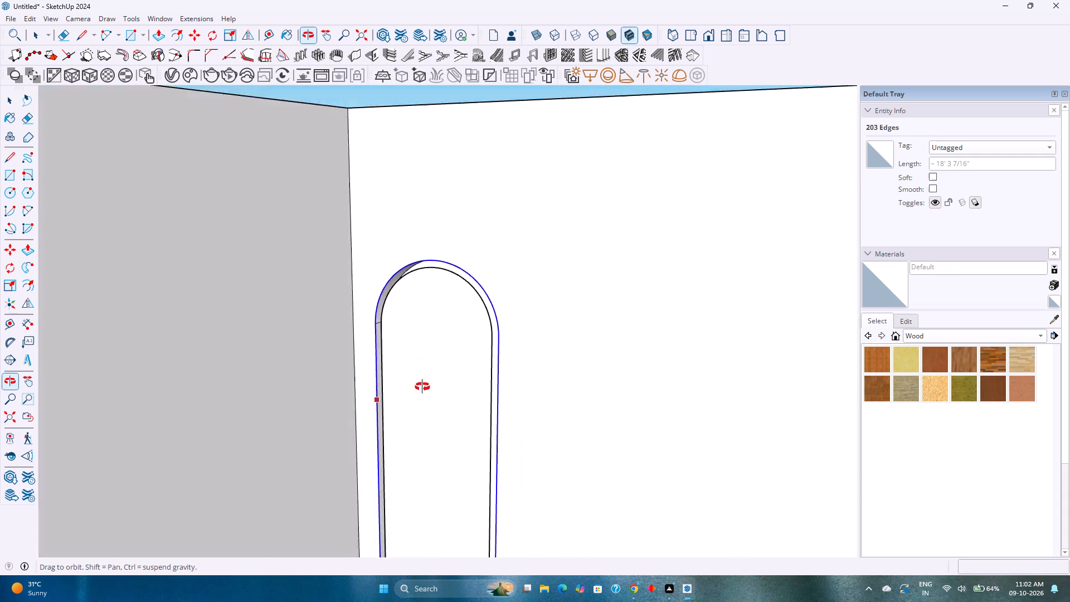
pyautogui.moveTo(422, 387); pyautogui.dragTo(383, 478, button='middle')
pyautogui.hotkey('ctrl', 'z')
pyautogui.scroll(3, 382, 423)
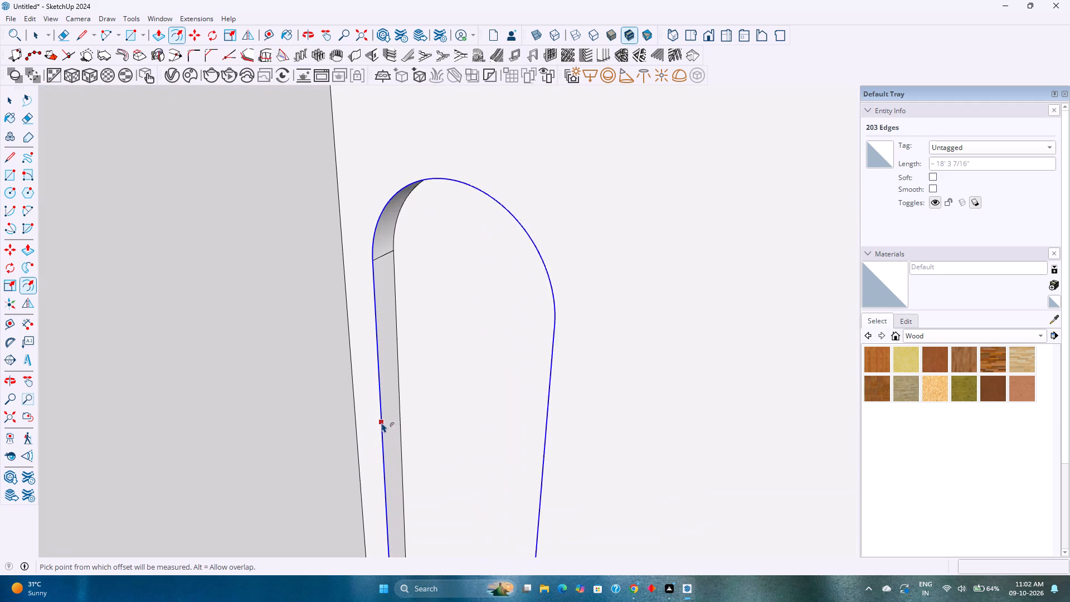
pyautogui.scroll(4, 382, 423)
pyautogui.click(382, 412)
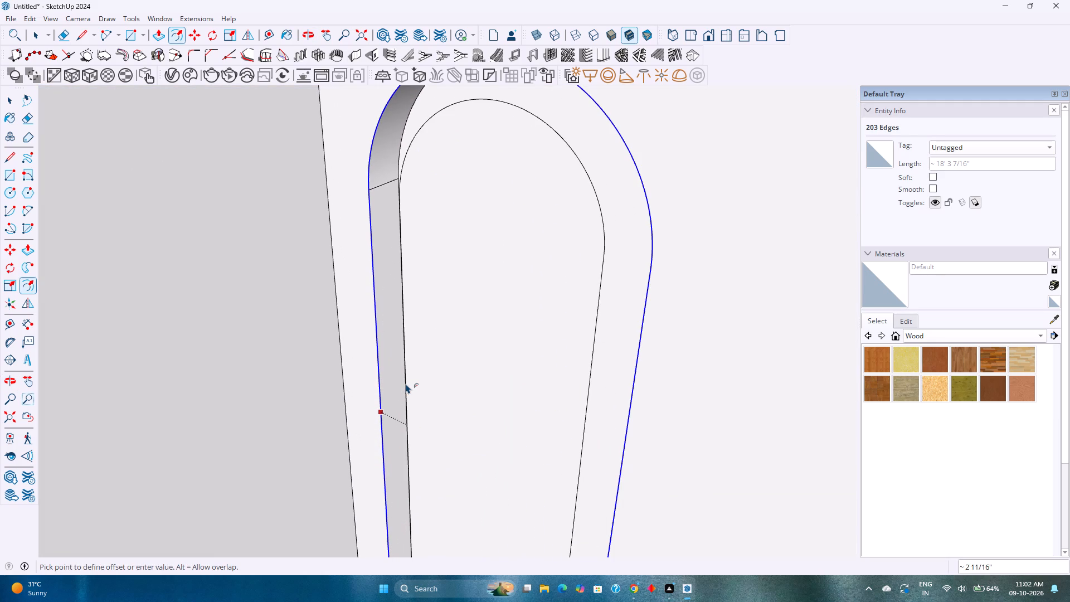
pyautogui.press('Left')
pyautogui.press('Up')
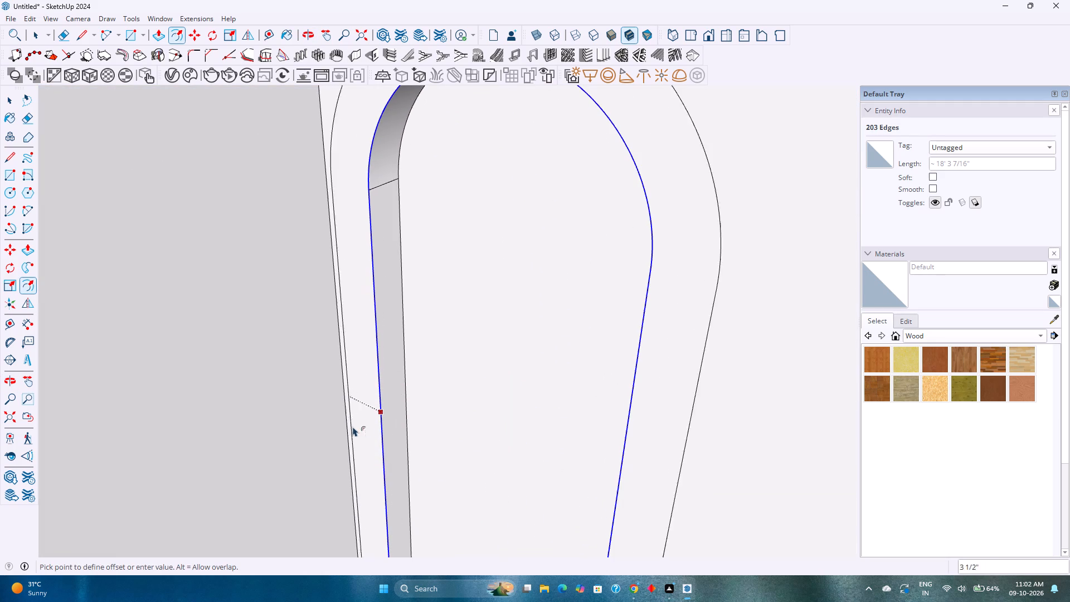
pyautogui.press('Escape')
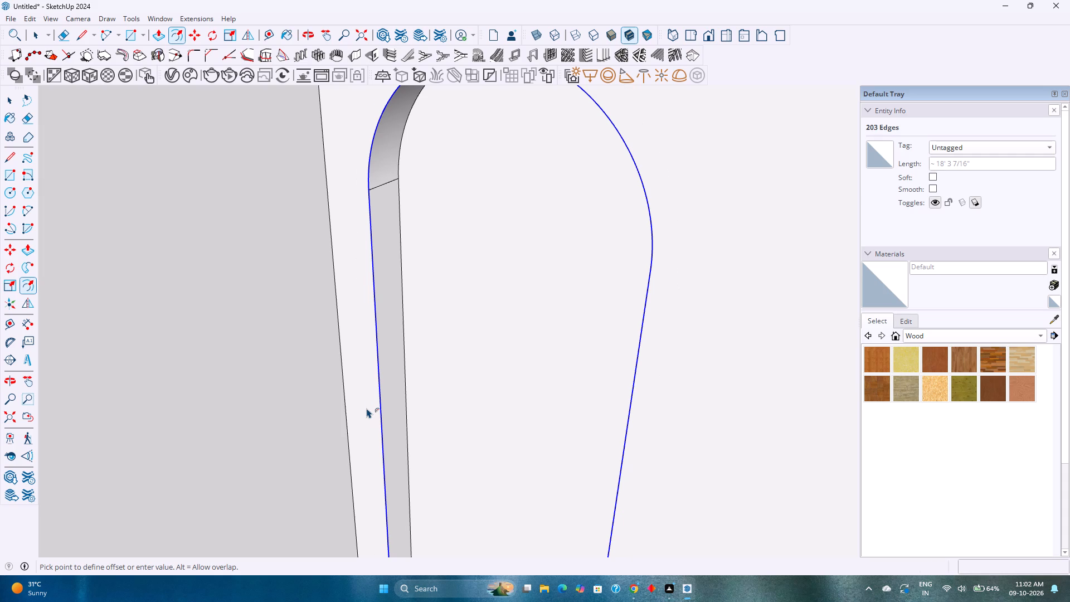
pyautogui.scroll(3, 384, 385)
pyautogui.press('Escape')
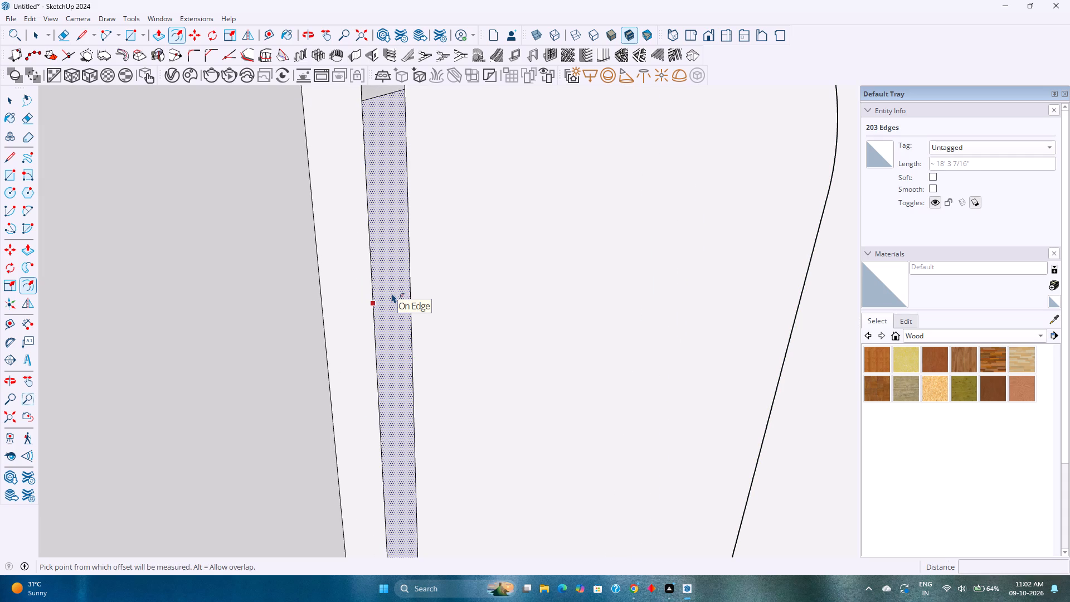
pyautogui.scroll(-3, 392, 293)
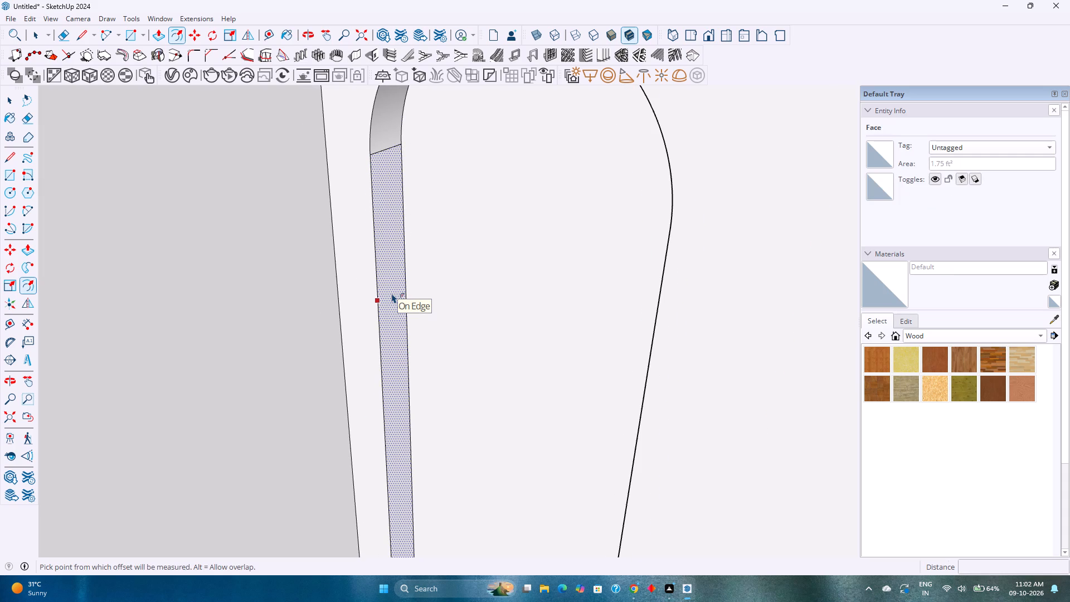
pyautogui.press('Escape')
# Undo the guide deletion and the pushing of both arched recesses, back to flat arch outlines on the back wall.
pyautogui.hotkey('ctrl', 'z')
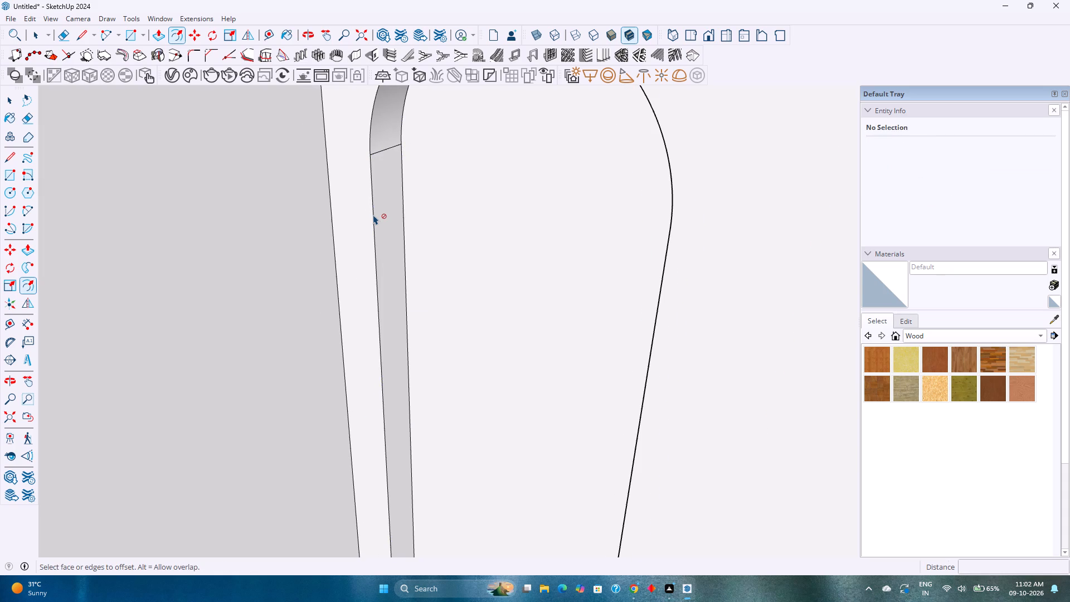
pyautogui.hotkey('ctrl', 'z')
pyautogui.hotkey('ctrl', 'z')
pyautogui.hotkey('ctrl', 'z')
pyautogui.press('space')
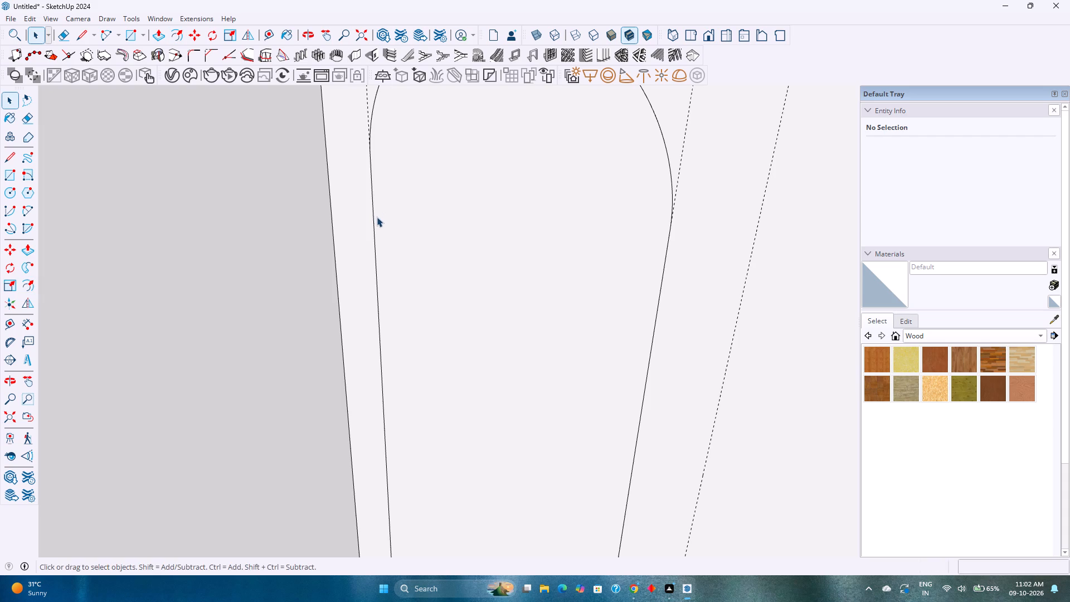
# Weld the boundary edges of each arched face on the back wall, first the left arch and the right one after it.
pyautogui.doubleClick(379, 217)
pyautogui.rightClick(379, 217)
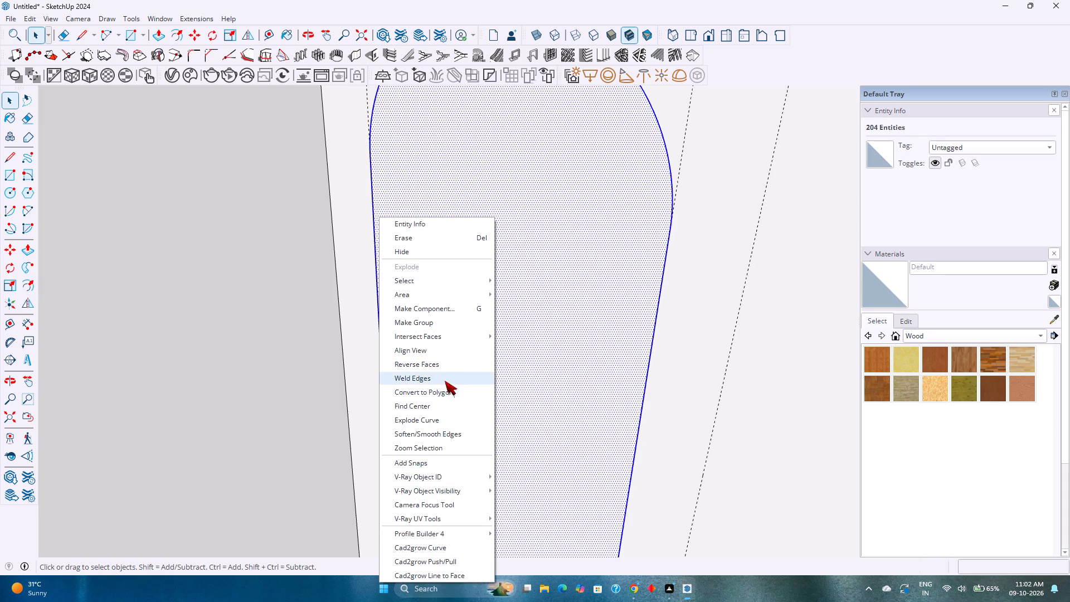
pyautogui.click(445, 381)
pyautogui.scroll(-4, 445, 378)
pyautogui.keyDown('shift'); pyautogui.moveTo(449, 373); pyautogui.dragTo(345, 347, button='middle'); pyautogui.keyUp('shift')
pyautogui.scroll(-9, 345, 347)
pyautogui.keyDown('shift'); pyautogui.moveTo(411, 367); pyautogui.dragTo(410, 360, button='middle'); pyautogui.keyUp('shift')
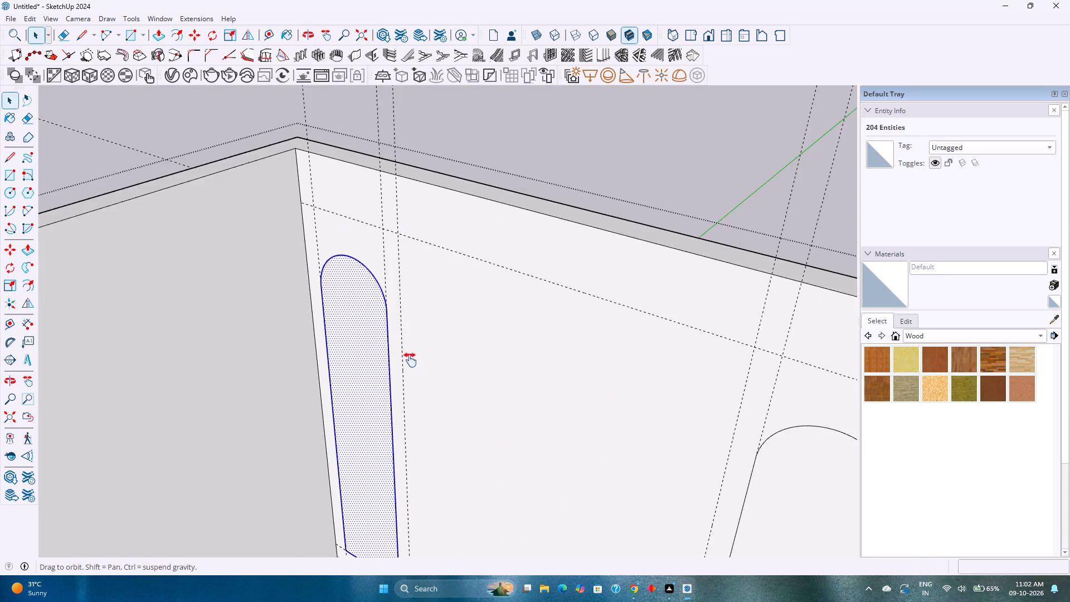
pyautogui.keyDown('shift'); pyautogui.moveTo(410, 360); pyautogui.dragTo(393, 297, button='middle'); pyautogui.keyUp('shift')
pyautogui.doubleClick(746, 455)
pyautogui.rightClick(746, 455)
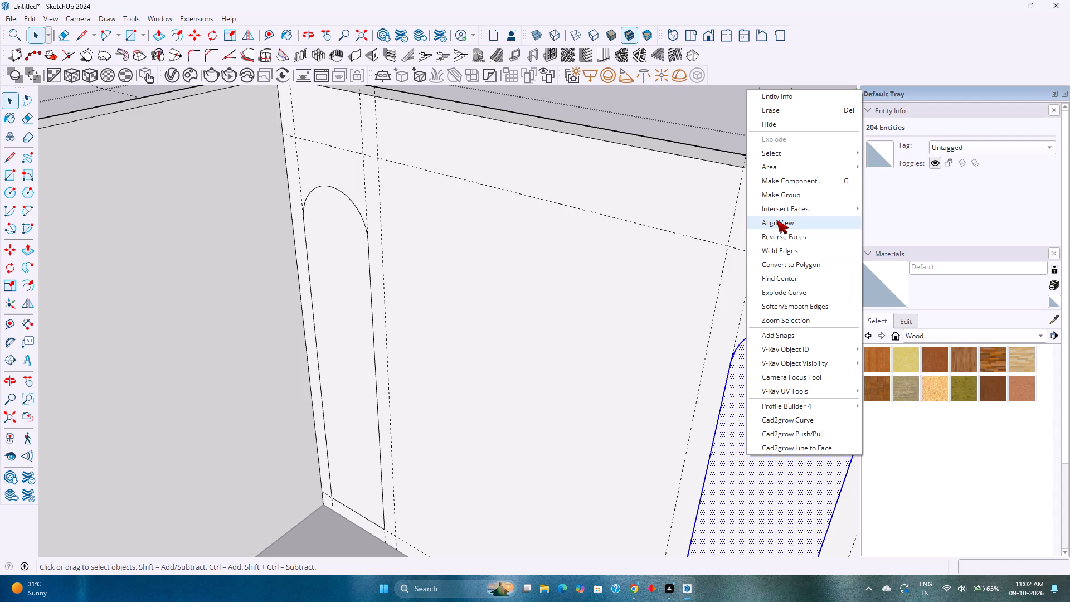
pyautogui.click(781, 251)
# Push the right arched face 3" into the back wall and repeat the same depth on the left arched face.
pyautogui.press('p')
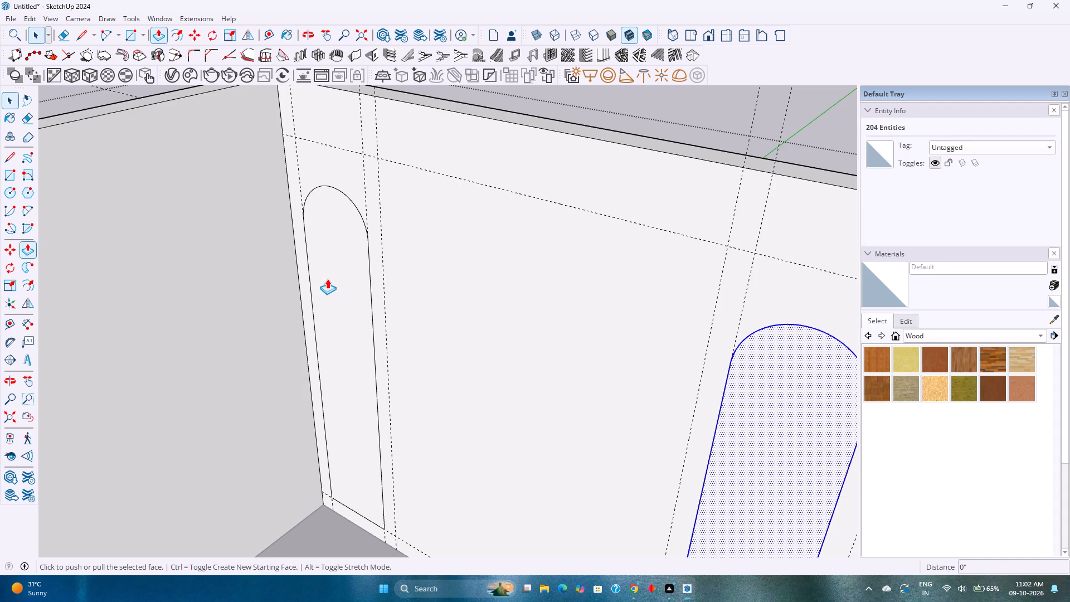
pyautogui.click(796, 415)
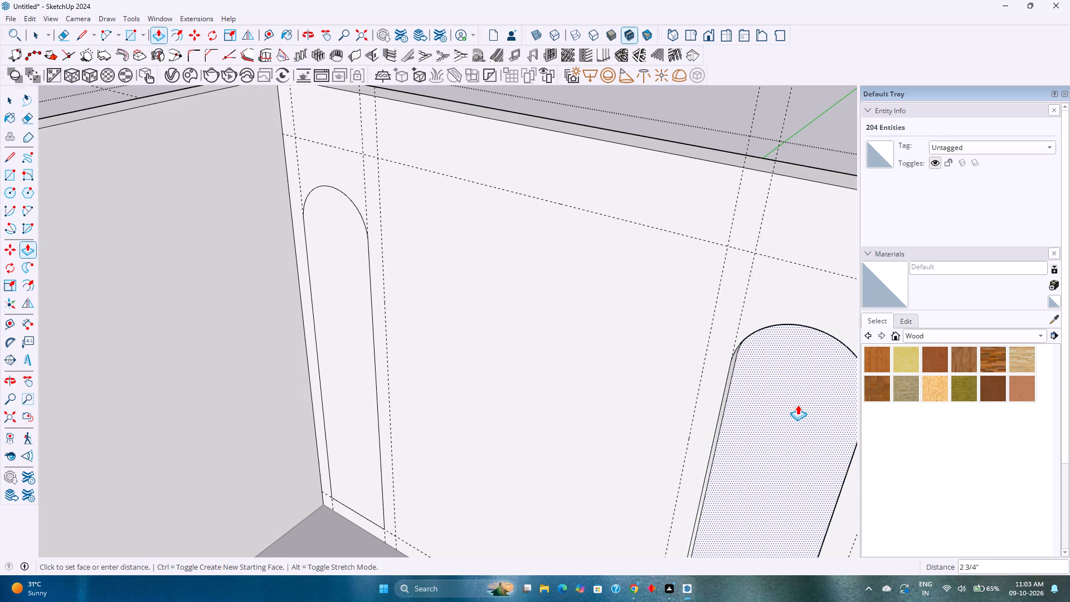
pyautogui.press('3')
pyautogui.press('Return')
pyautogui.doubleClick(346, 370)
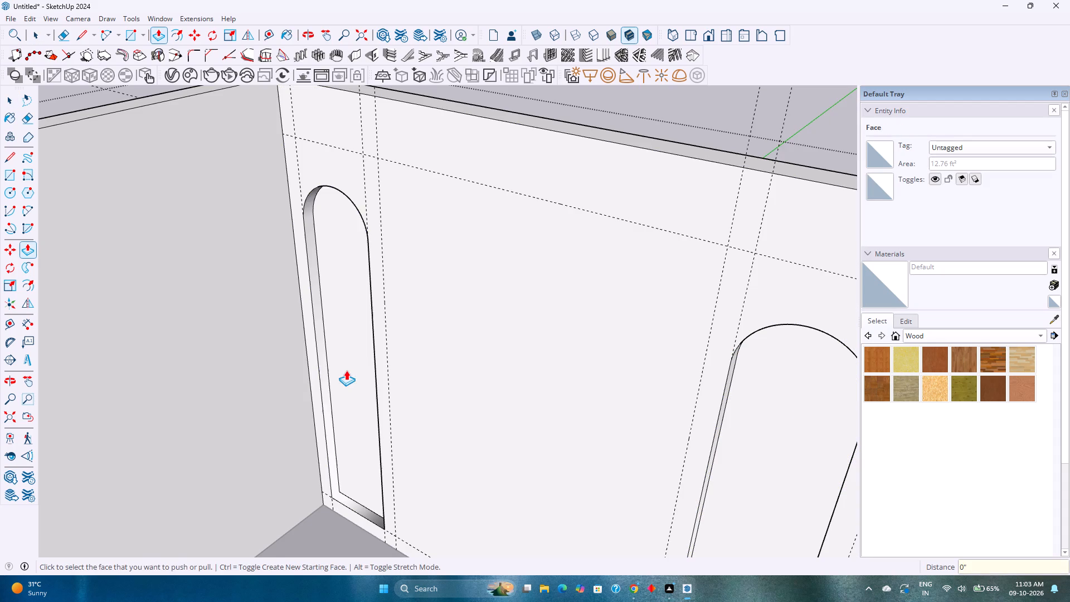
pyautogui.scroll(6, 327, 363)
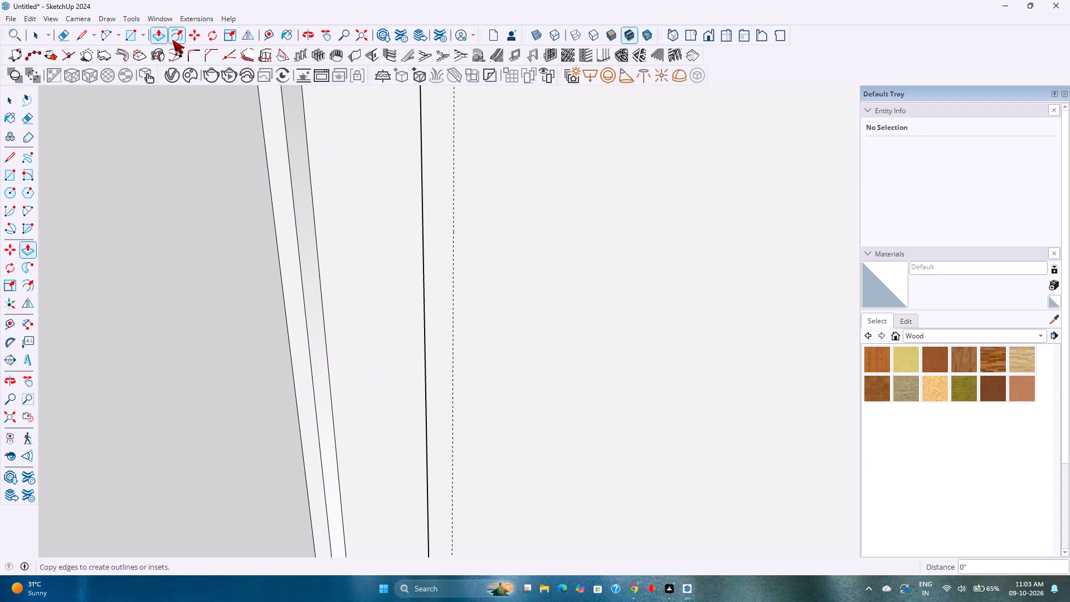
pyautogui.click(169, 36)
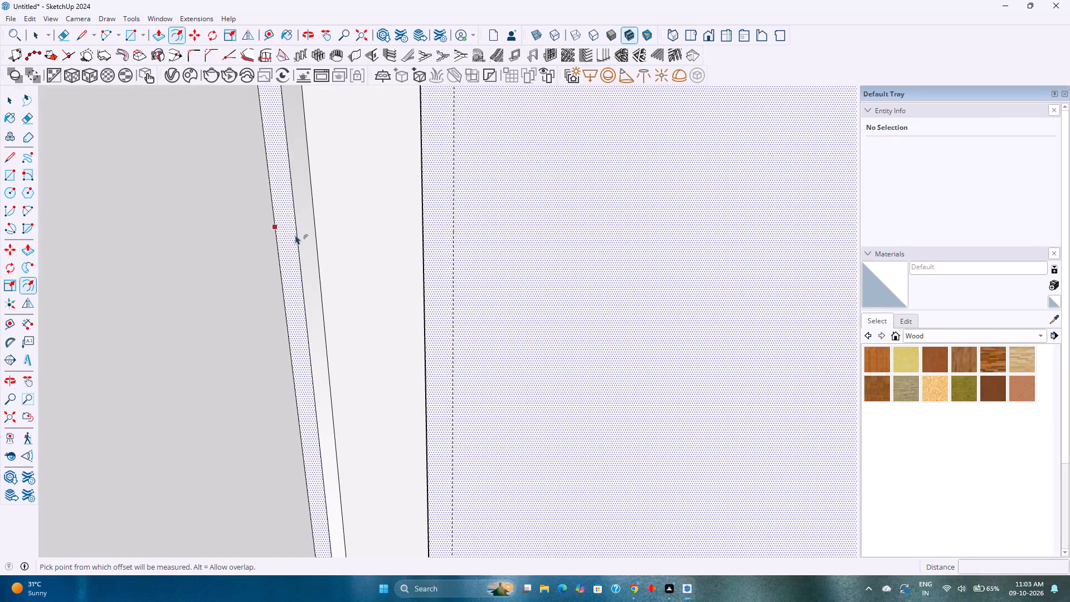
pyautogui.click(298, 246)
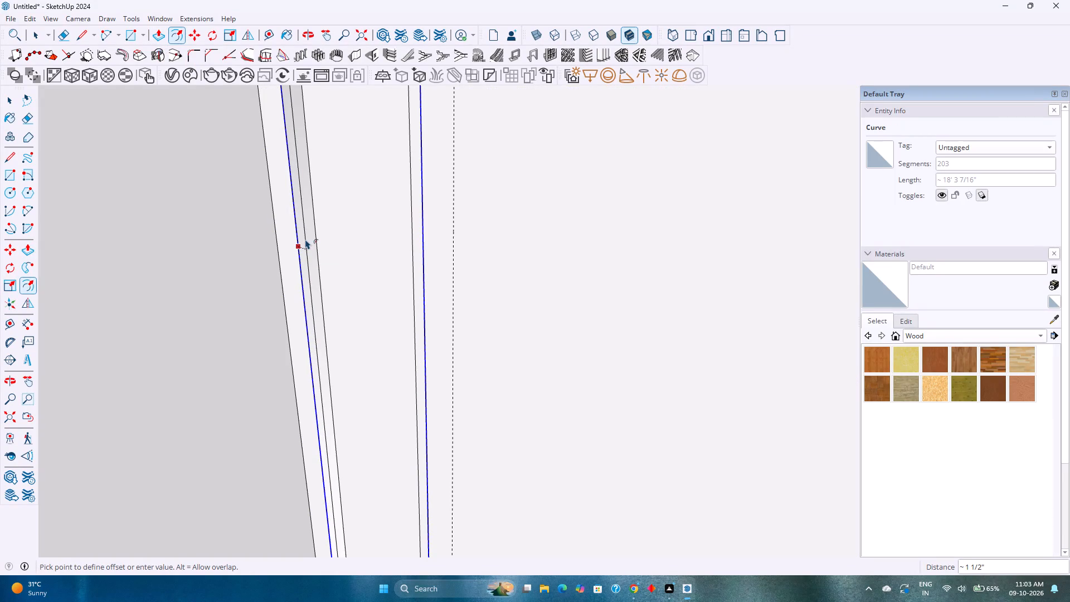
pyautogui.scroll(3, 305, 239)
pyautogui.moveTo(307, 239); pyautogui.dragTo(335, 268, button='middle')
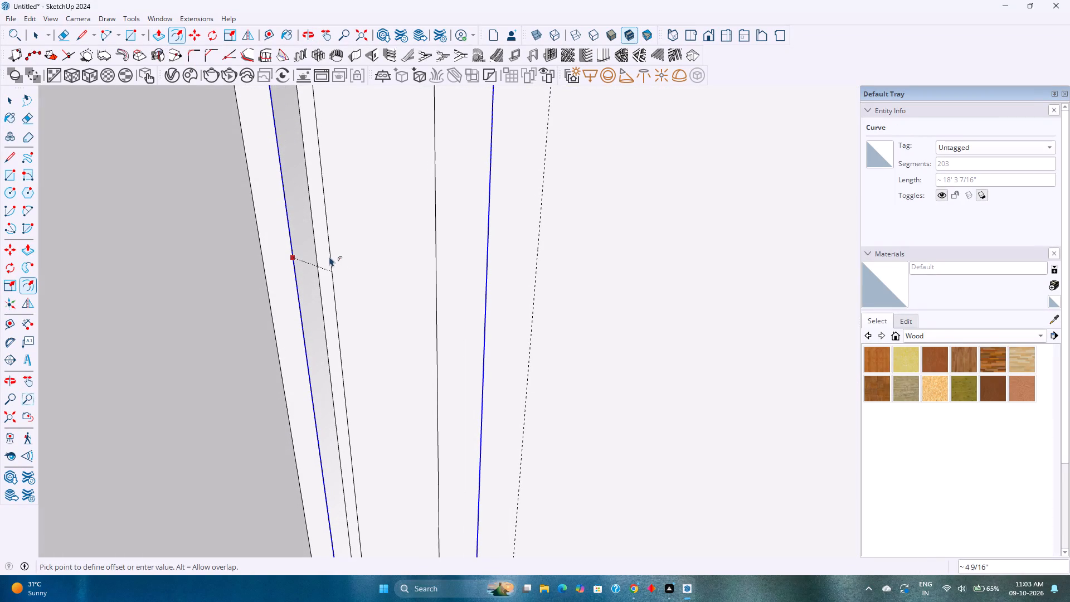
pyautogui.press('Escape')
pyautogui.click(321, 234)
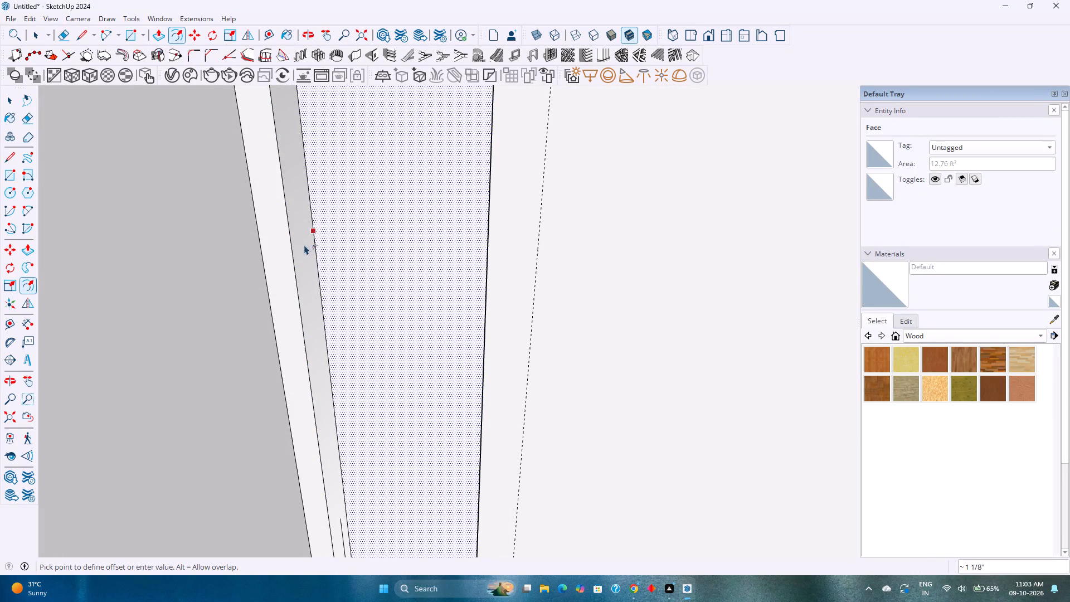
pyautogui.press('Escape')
# Copy the welded front outline of the left arched recess 1" inward along the recess depth.
pyautogui.press('space')
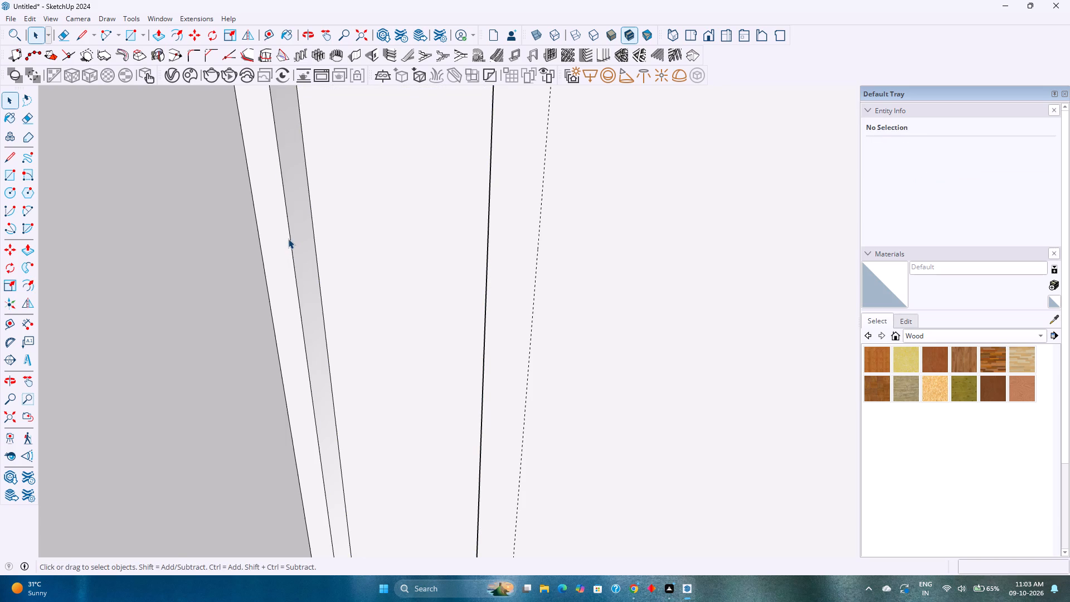
pyautogui.click(290, 237)
pyautogui.scroll(-8, 290, 237)
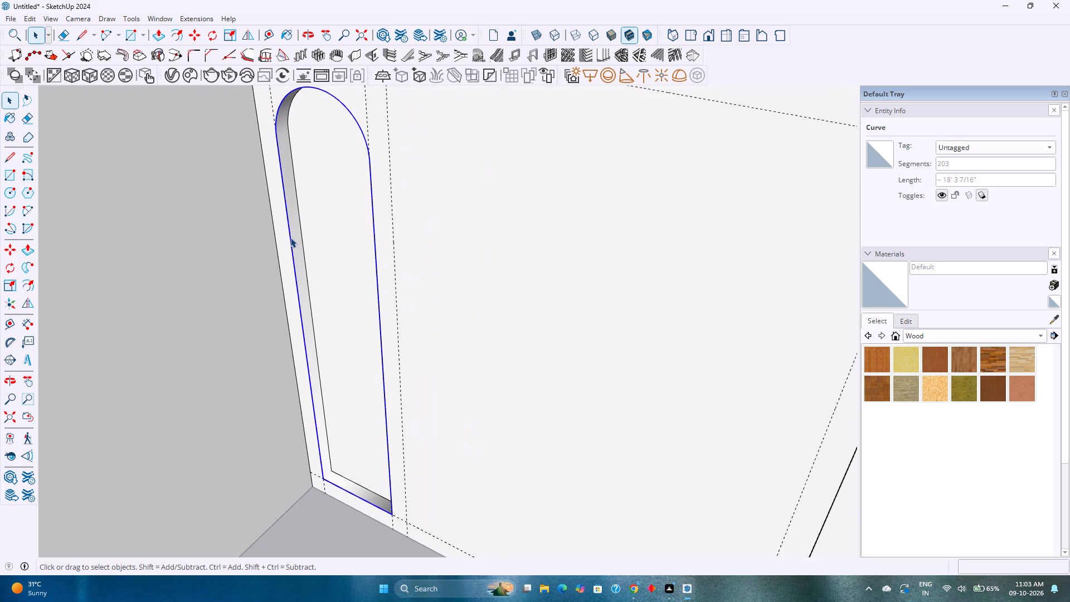
pyautogui.press('m')
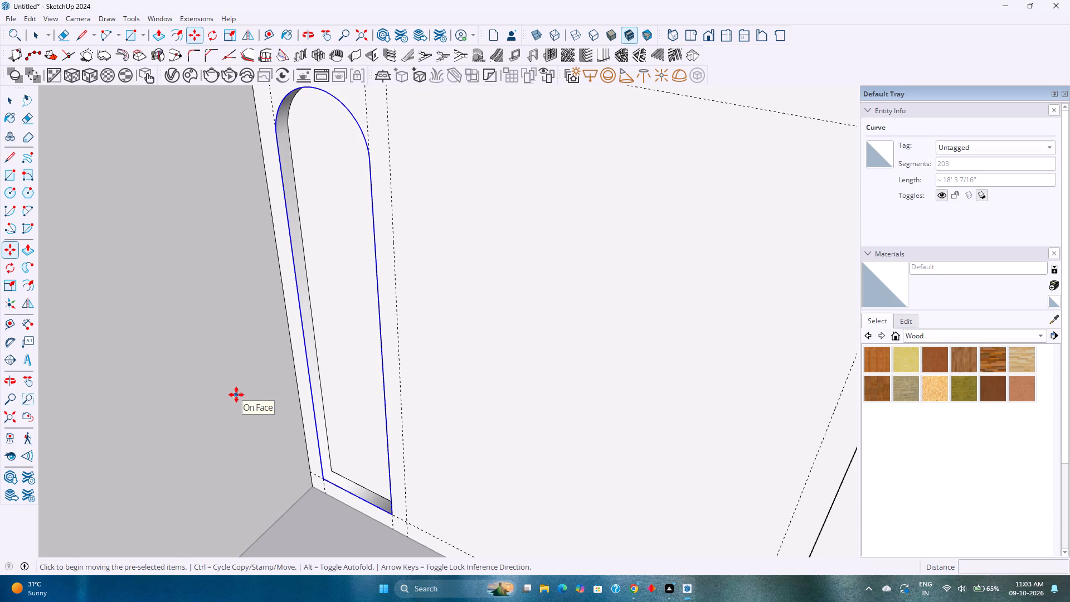
pyautogui.scroll(12, 345, 491)
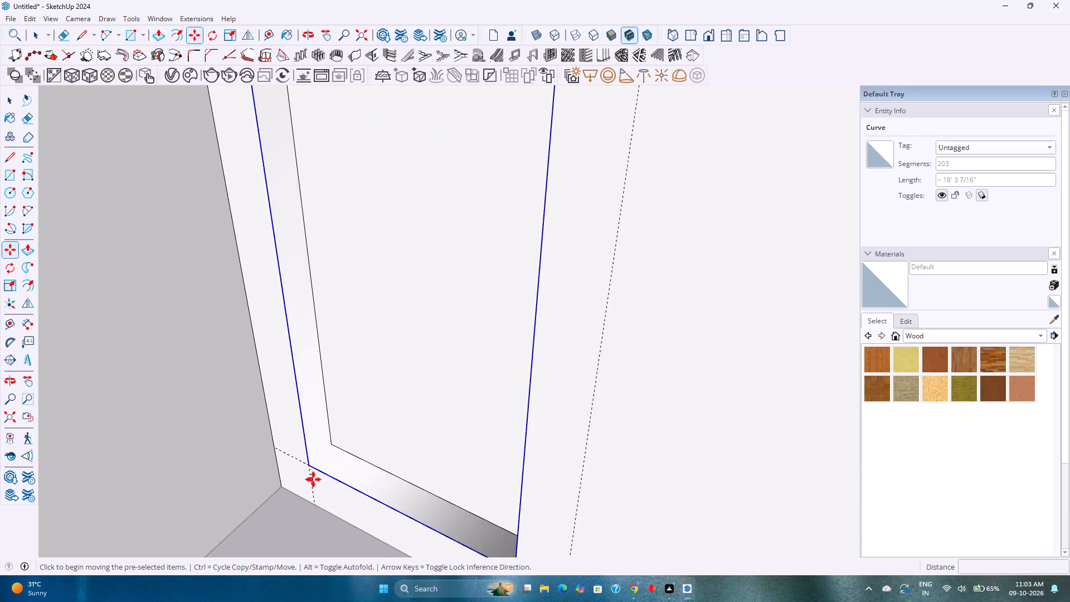
pyautogui.scroll(2, 313, 479)
pyautogui.click(311, 459)
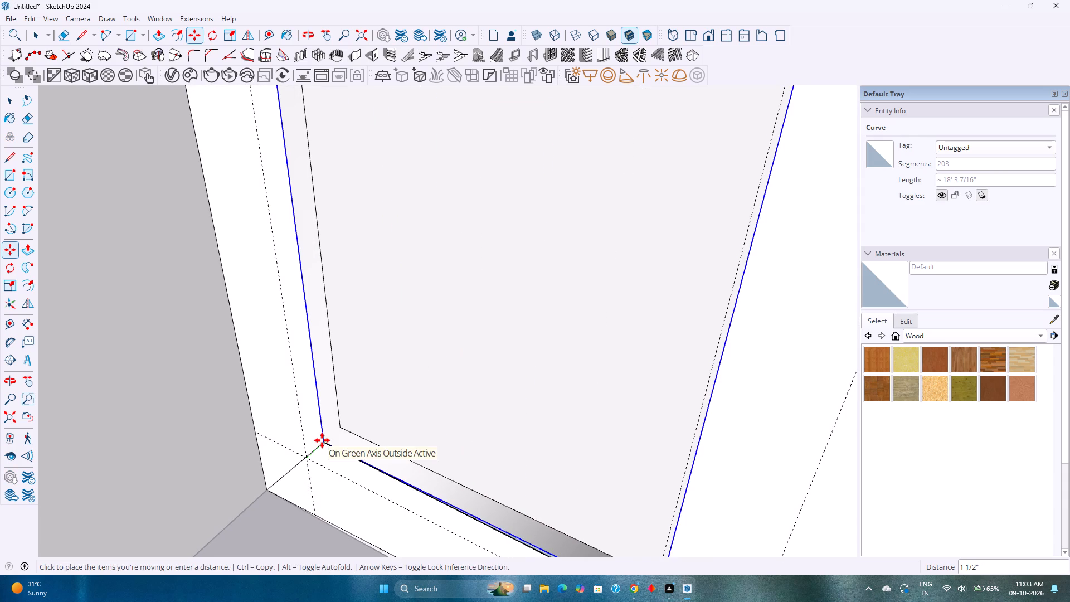
pyautogui.scroll(2, 325, 437)
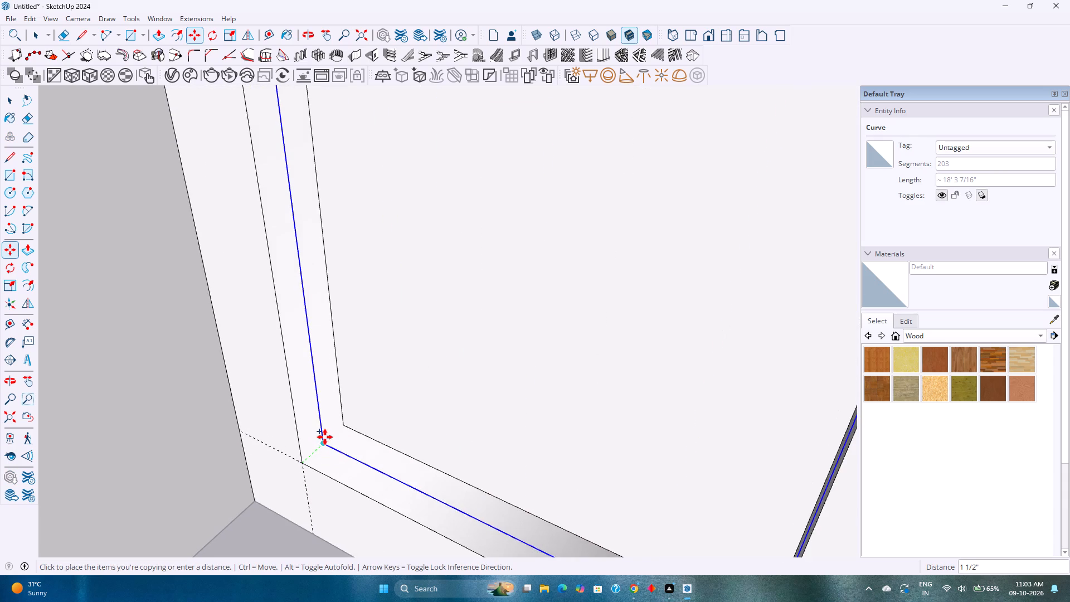
pyautogui.scroll(4, 325, 437)
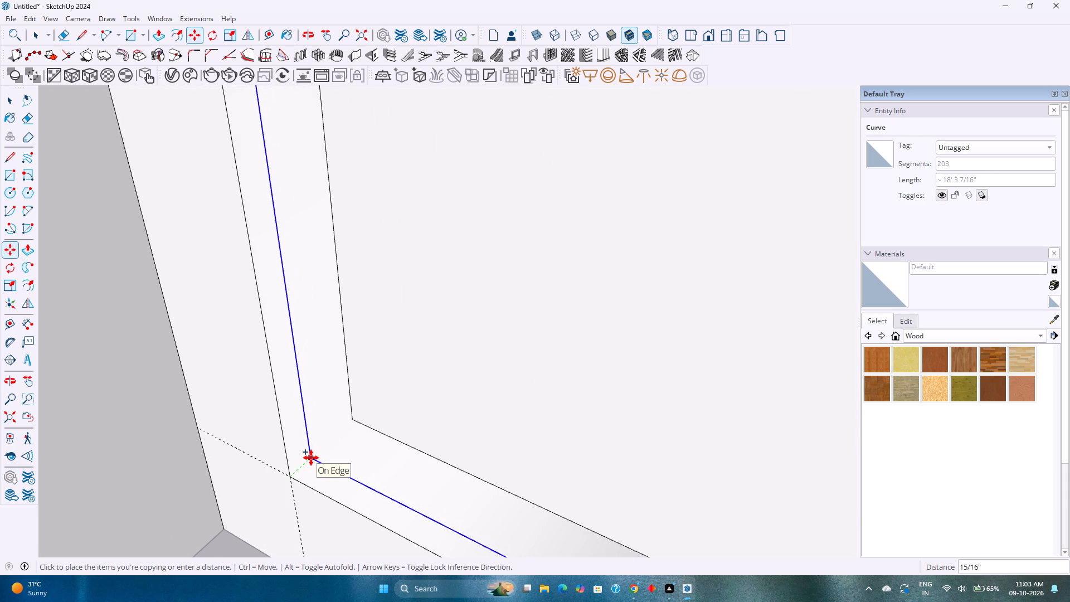
pyautogui.press('1')
pyautogui.press('Return')
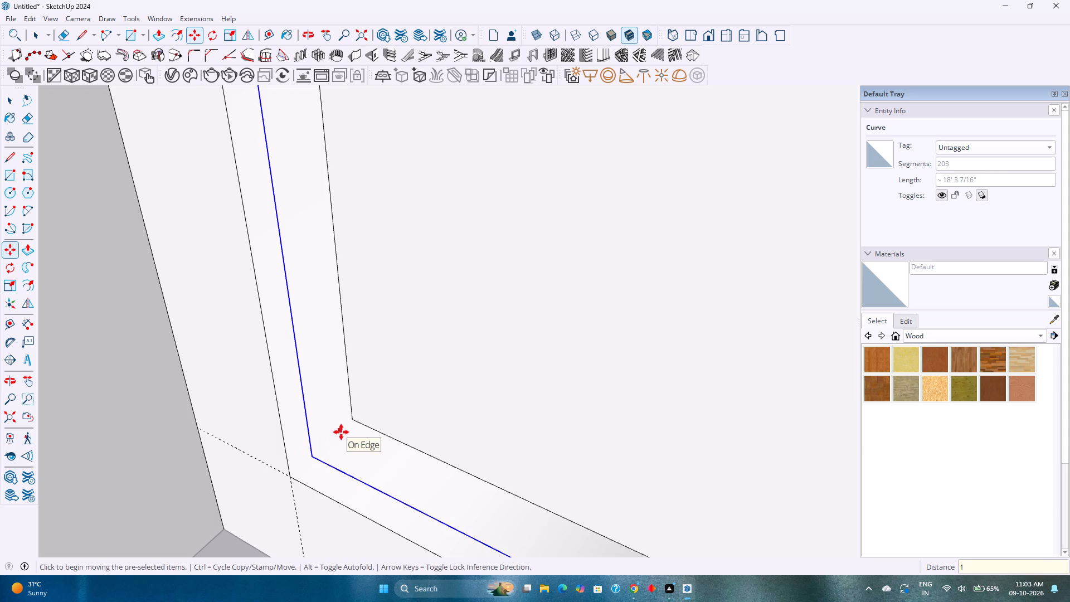
pyautogui.press('Escape')
pyautogui.scroll(-9, 341, 432)
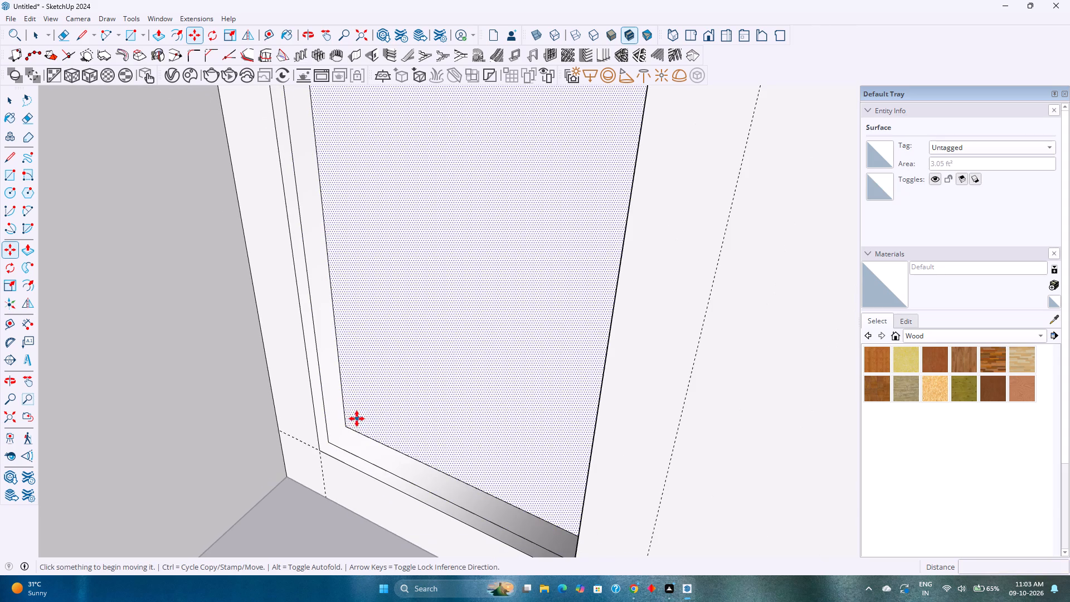
# Explode the copied outline curve inside the left arched recess into separate edges.
pyautogui.press('space')
pyautogui.scroll(-3, 351, 421)
pyautogui.keyDown('shift'); pyautogui.moveTo(366, 430); pyautogui.dragTo(369, 468, button='middle'); pyautogui.keyUp('shift')
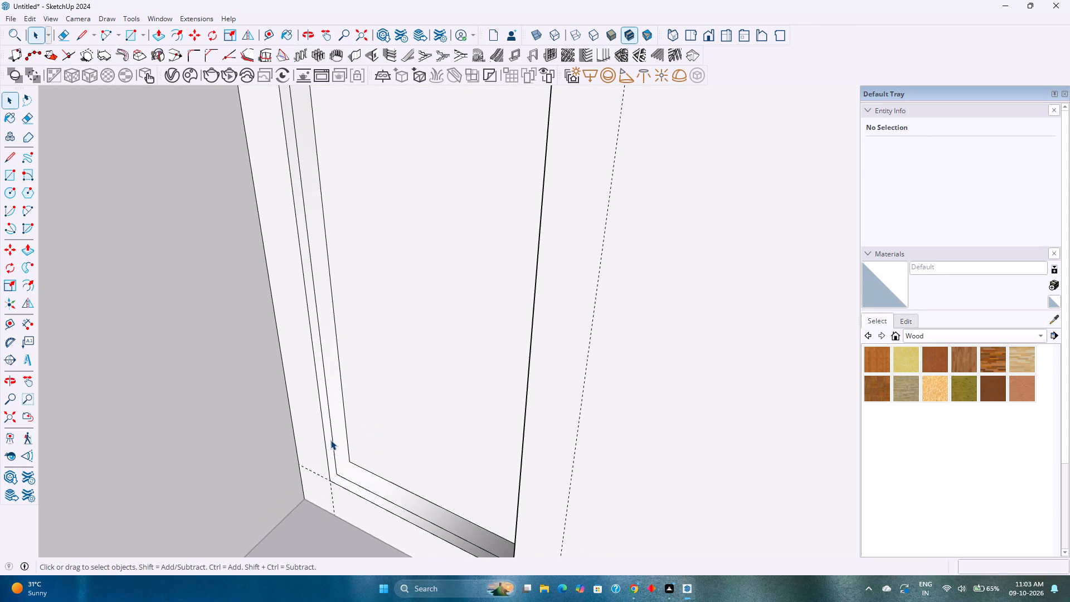
pyautogui.click(331, 431)
pyautogui.rightClick(331, 431)
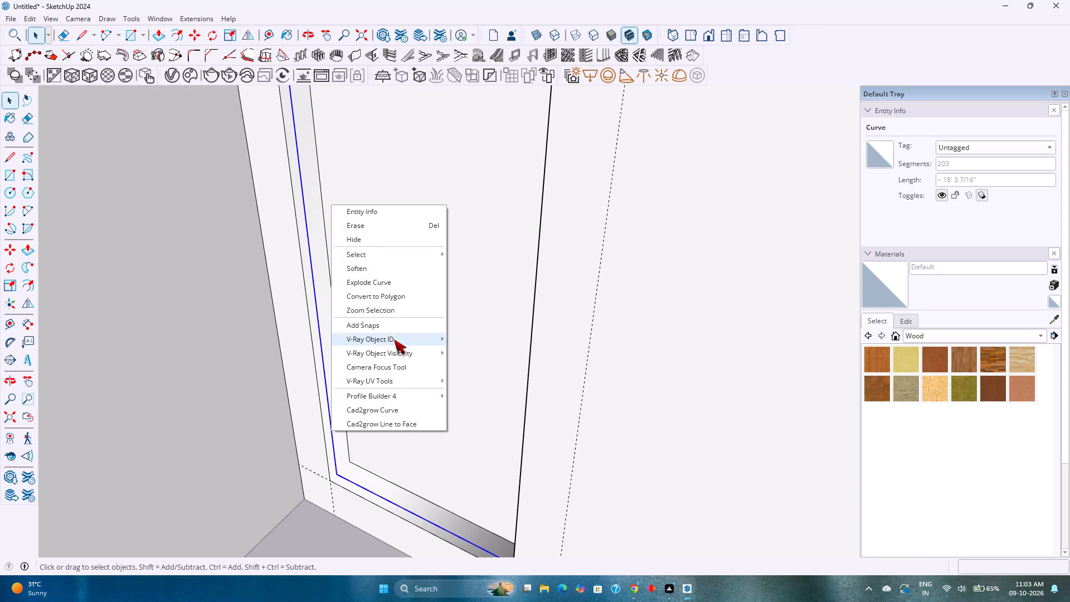
pyautogui.click(383, 288)
pyautogui.press('Escape')
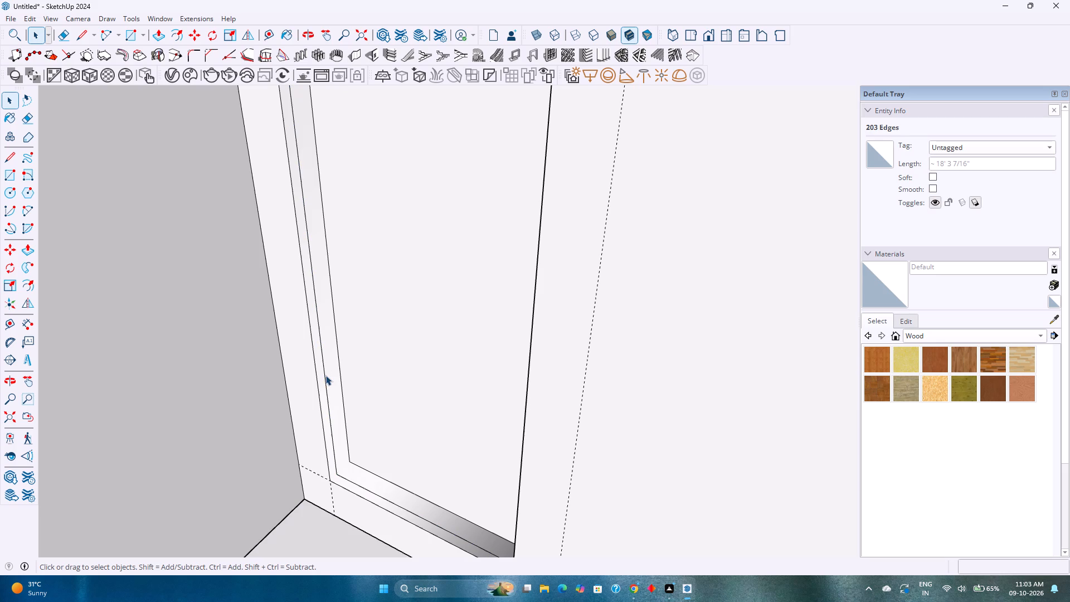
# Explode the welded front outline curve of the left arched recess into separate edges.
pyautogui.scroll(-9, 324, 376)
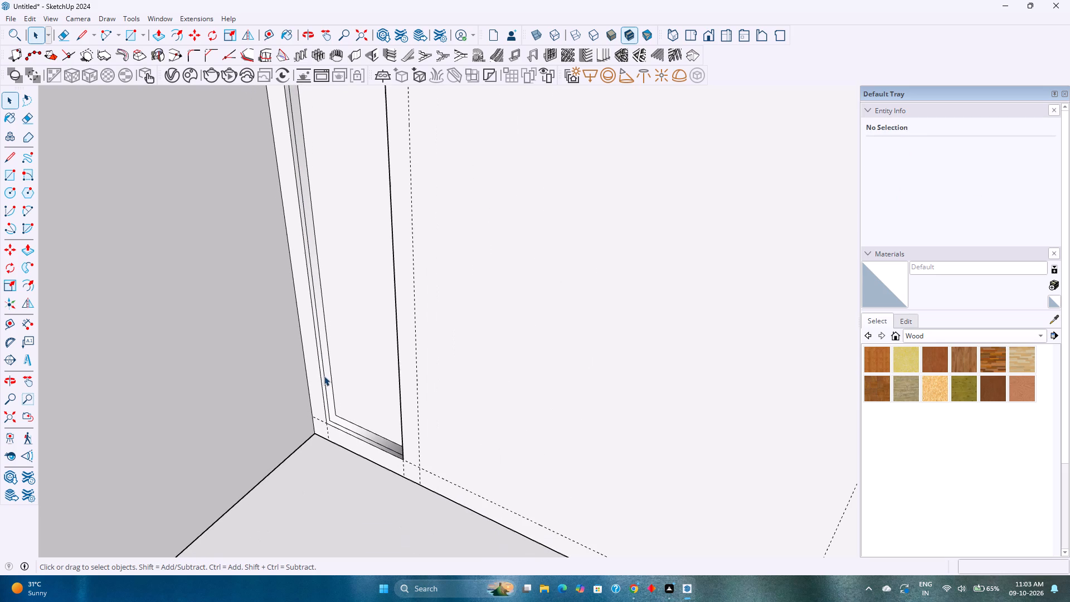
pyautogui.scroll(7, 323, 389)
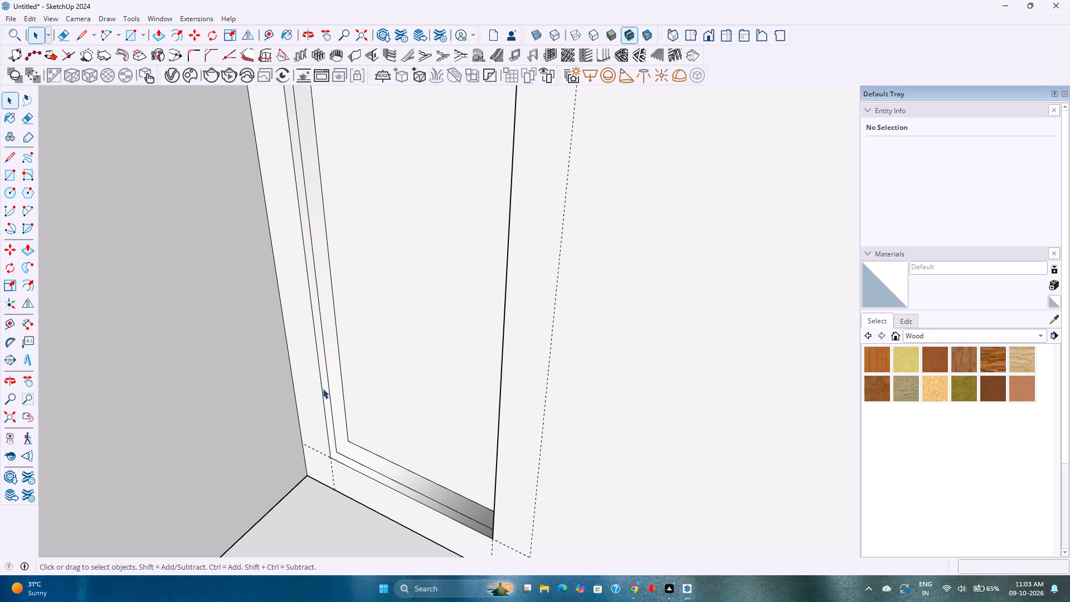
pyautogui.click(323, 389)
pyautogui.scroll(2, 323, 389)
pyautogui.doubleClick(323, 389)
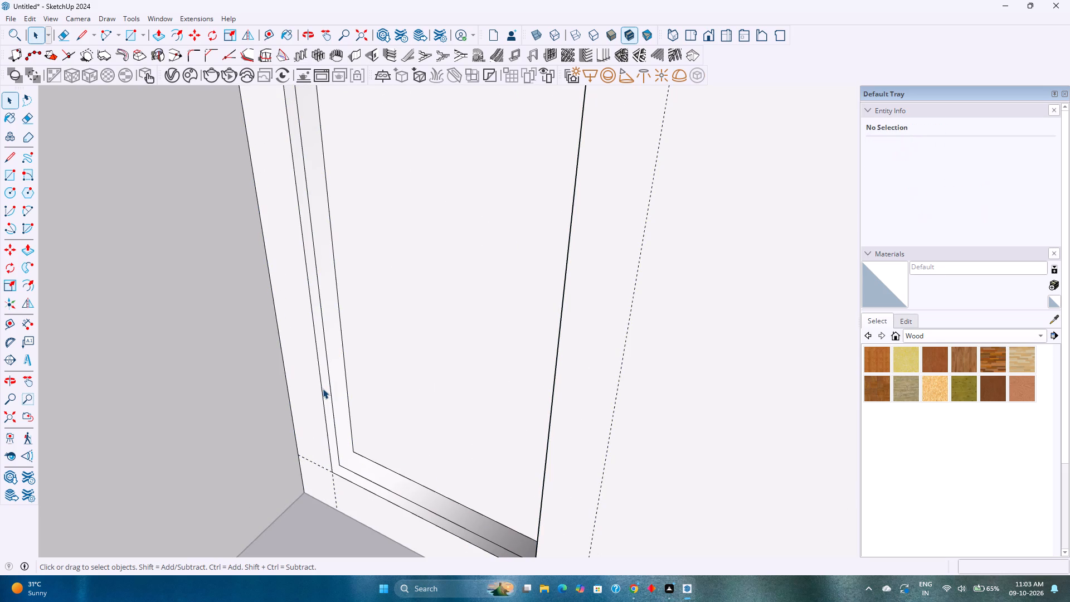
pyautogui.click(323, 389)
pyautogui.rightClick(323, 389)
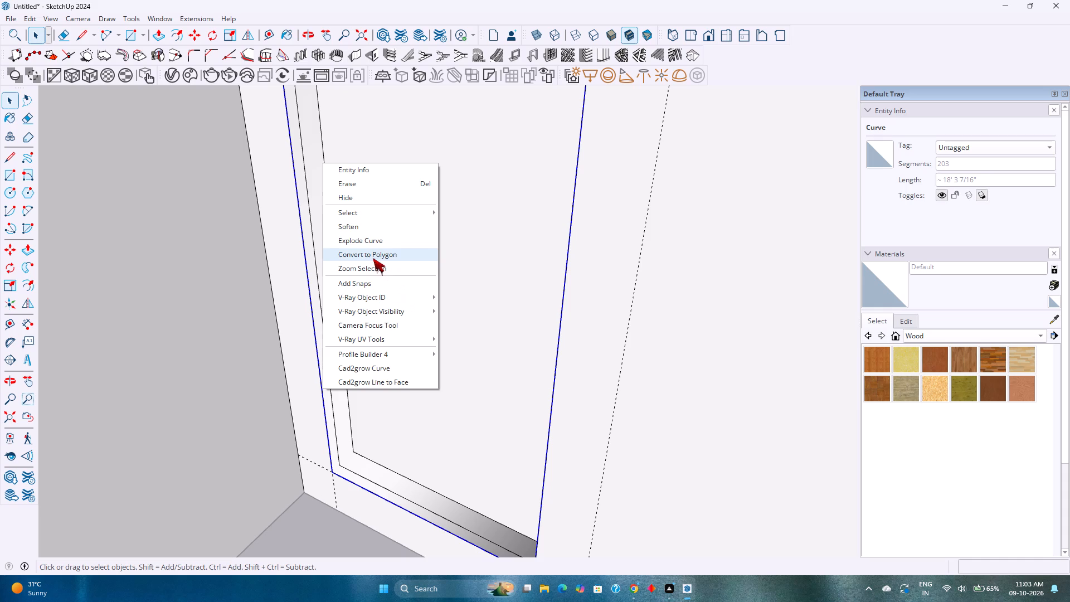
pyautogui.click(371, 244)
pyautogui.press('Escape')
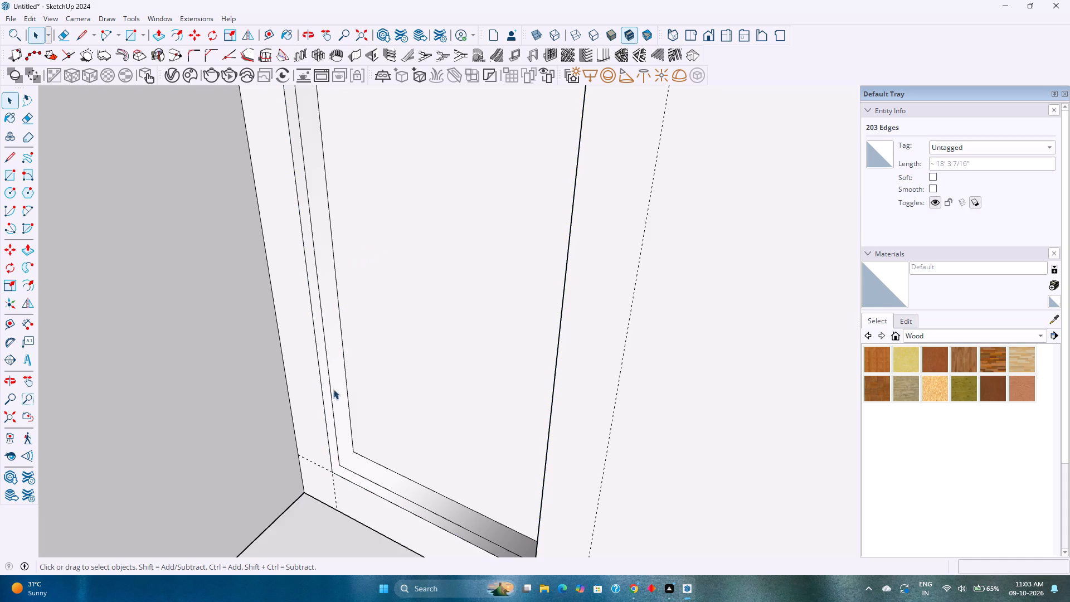
# Examine the inner side faces and the arched top of the left recess.
pyautogui.scroll(5, 340, 396)
pyautogui.moveTo(340, 396); pyautogui.dragTo(316, 390, button='middle')
pyautogui.scroll(-13, 313, 387)
pyautogui.keyDown('shift'); pyautogui.moveTo(315, 386); pyautogui.dragTo(387, 575, button='middle'); pyautogui.keyUp('shift')
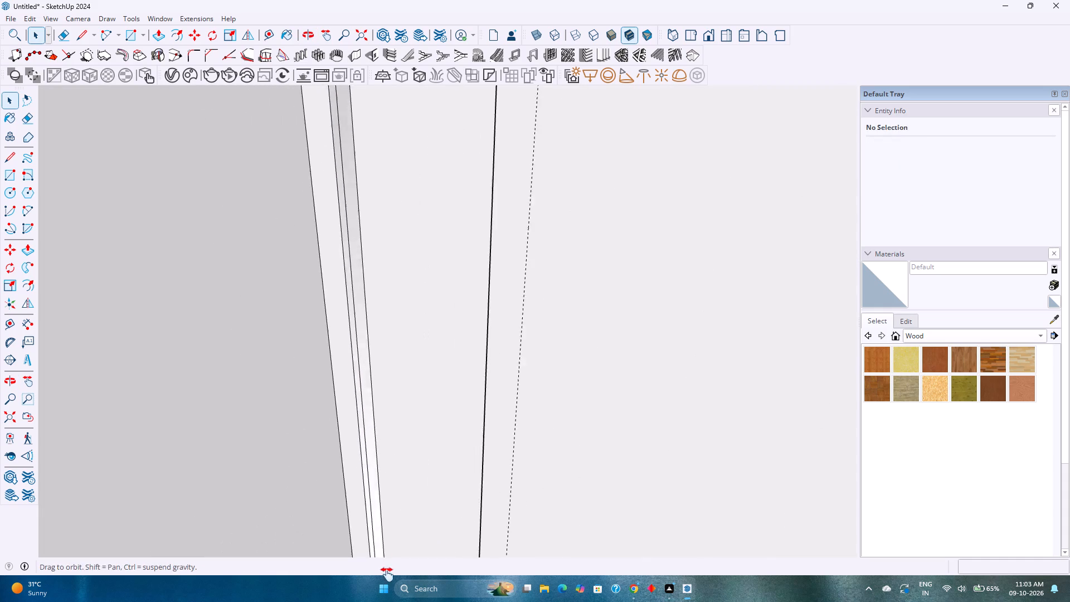
pyautogui.keyDown('shift'); pyautogui.moveTo(387, 575); pyautogui.dragTo(388, 577, button='middle'); pyautogui.keyUp('shift')
pyautogui.scroll(-4, 366, 396)
pyautogui.keyDown('shift'); pyautogui.moveTo(368, 394); pyautogui.dragTo(376, 457, button='middle'); pyautogui.keyUp('shift')
pyautogui.keyDown('shift'); pyautogui.scroll(-1, 376, 457); pyautogui.keyUp('shift')
pyautogui.moveTo(372, 451); pyautogui.dragTo(333, 355, button='middle')
pyautogui.scroll(2, 353, 337)
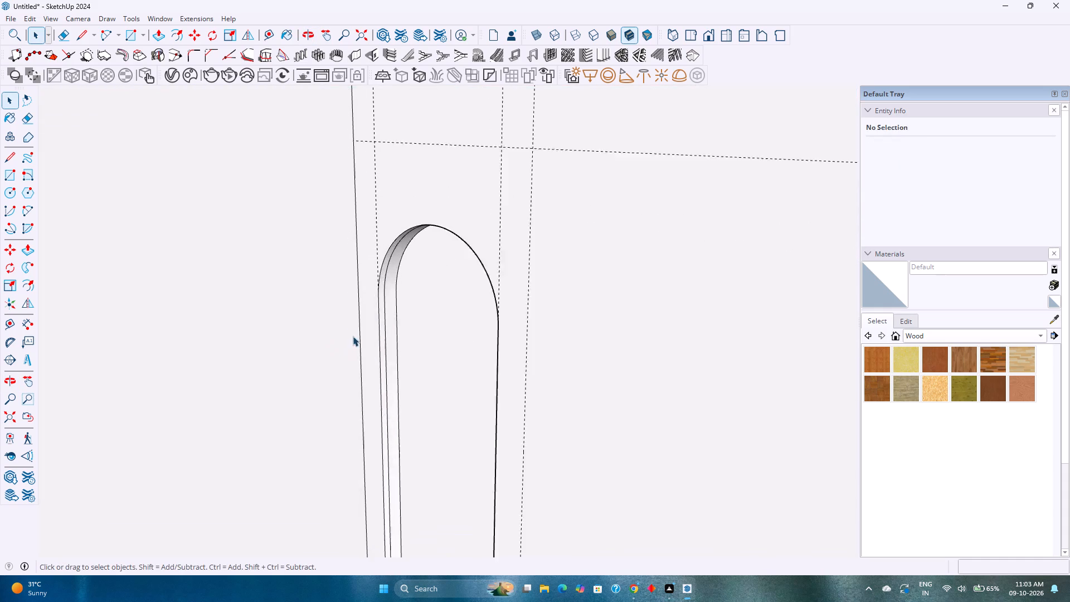
pyautogui.scroll(13, 353, 336)
pyautogui.moveTo(429, 266); pyautogui.dragTo(353, 260, button='middle')
pyautogui.middleClick(348, 260)
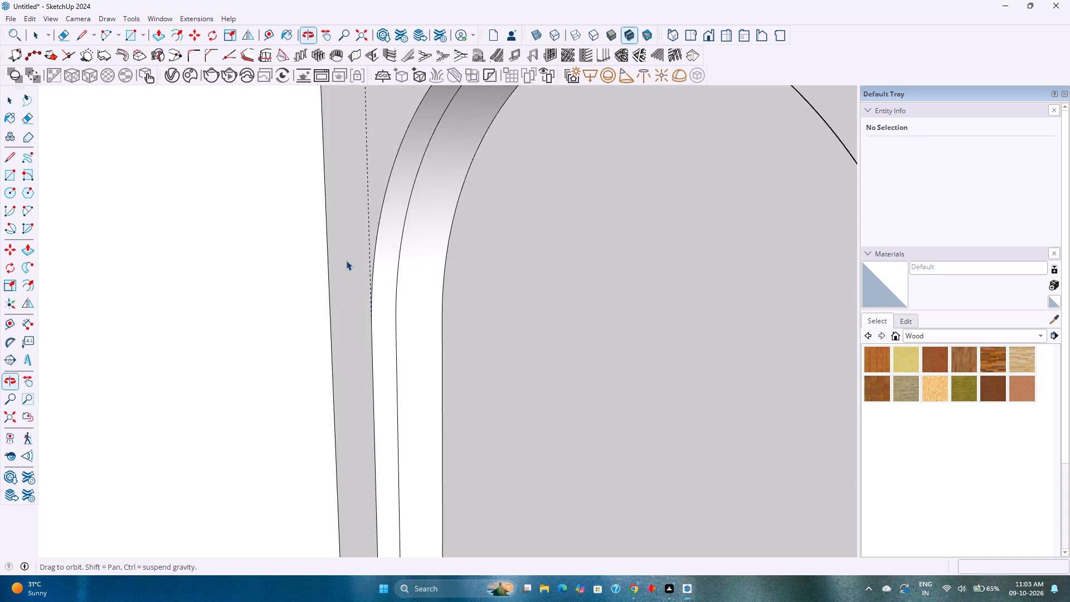
pyautogui.middleClick(346, 260)
pyautogui.middleClick(346, 260)
pyautogui.moveTo(344, 260); pyautogui.dragTo(315, 261, button='middle')
pyautogui.middleClick(317, 260)
pyautogui.moveTo(318, 260); pyautogui.dragTo(359, 242, button='middle')
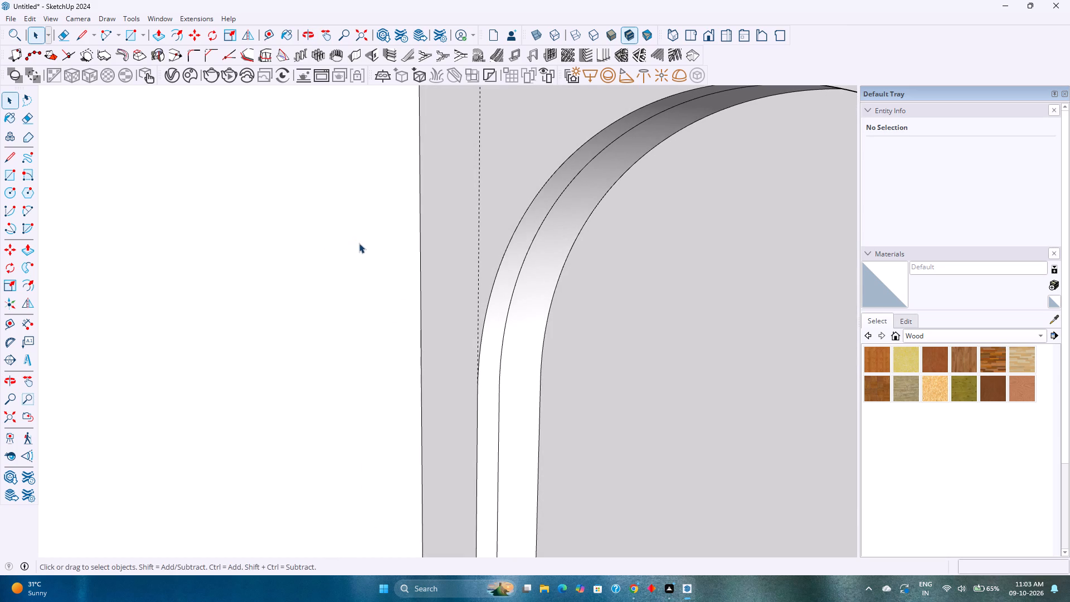
pyautogui.scroll(-1, 359, 243)
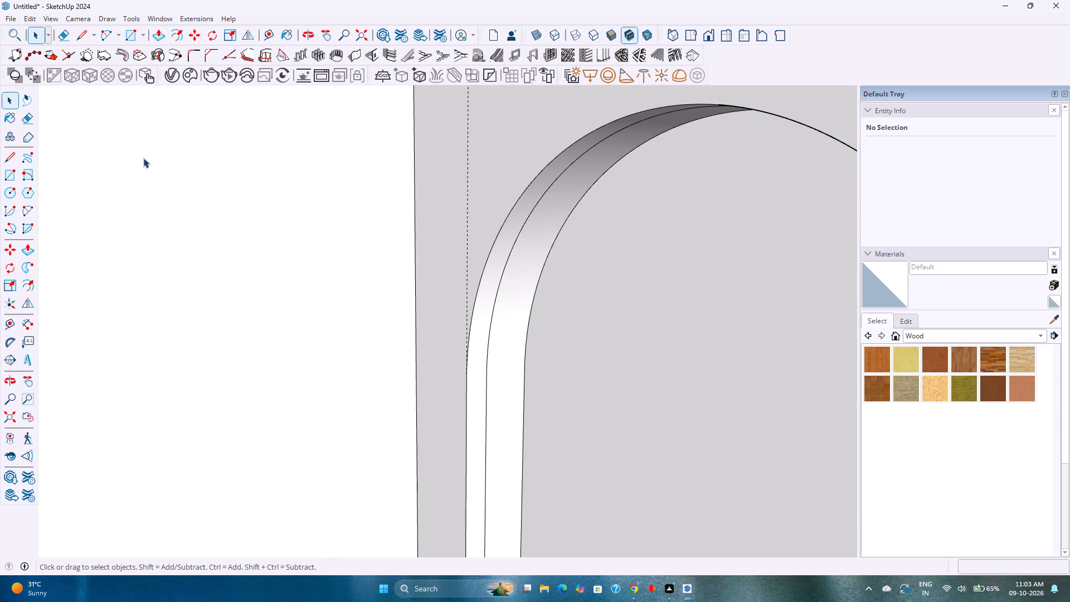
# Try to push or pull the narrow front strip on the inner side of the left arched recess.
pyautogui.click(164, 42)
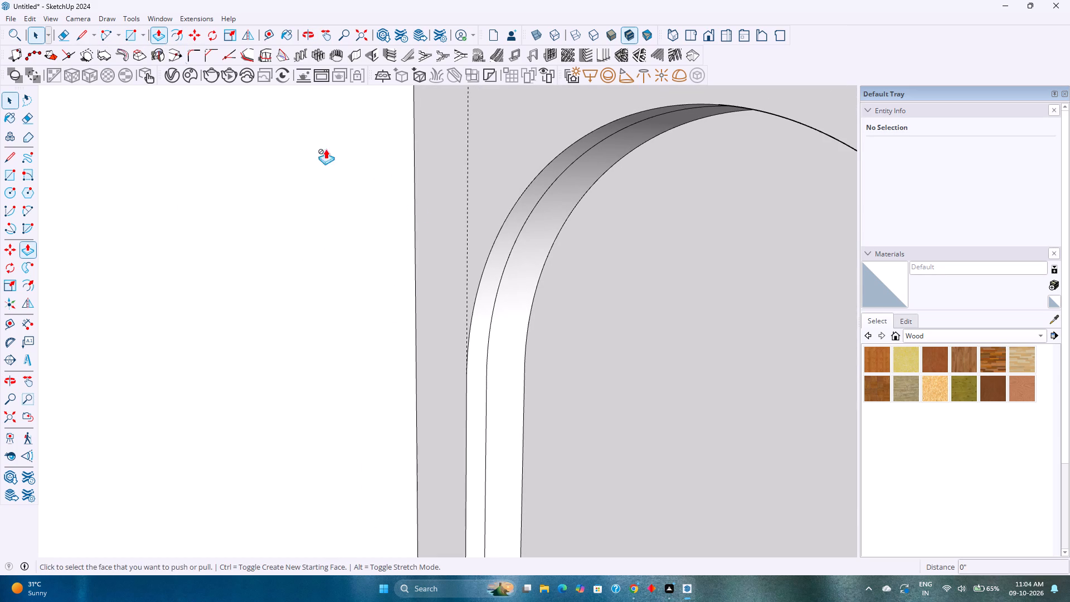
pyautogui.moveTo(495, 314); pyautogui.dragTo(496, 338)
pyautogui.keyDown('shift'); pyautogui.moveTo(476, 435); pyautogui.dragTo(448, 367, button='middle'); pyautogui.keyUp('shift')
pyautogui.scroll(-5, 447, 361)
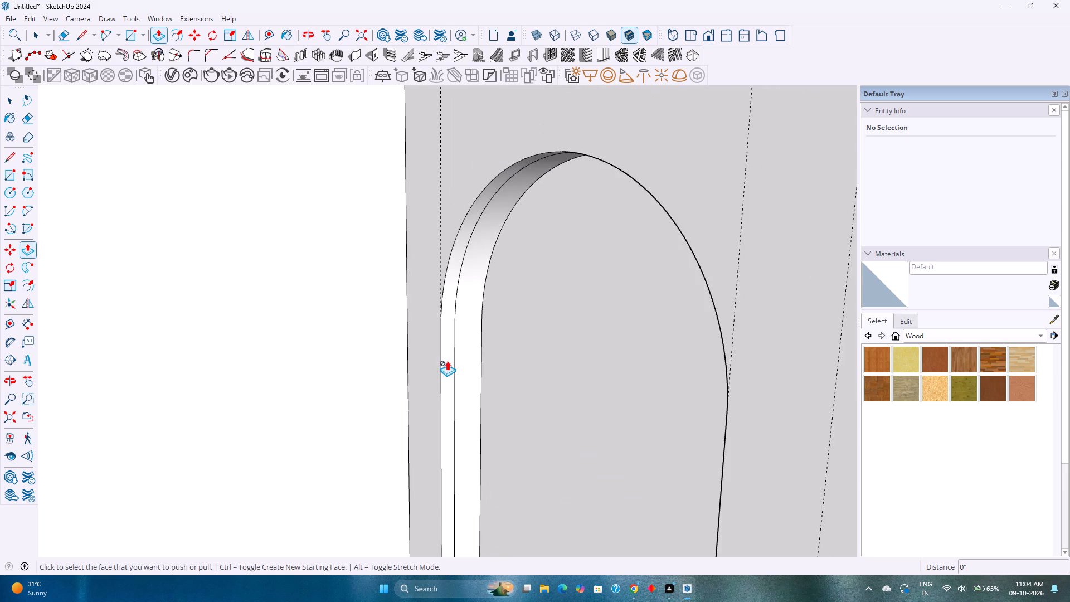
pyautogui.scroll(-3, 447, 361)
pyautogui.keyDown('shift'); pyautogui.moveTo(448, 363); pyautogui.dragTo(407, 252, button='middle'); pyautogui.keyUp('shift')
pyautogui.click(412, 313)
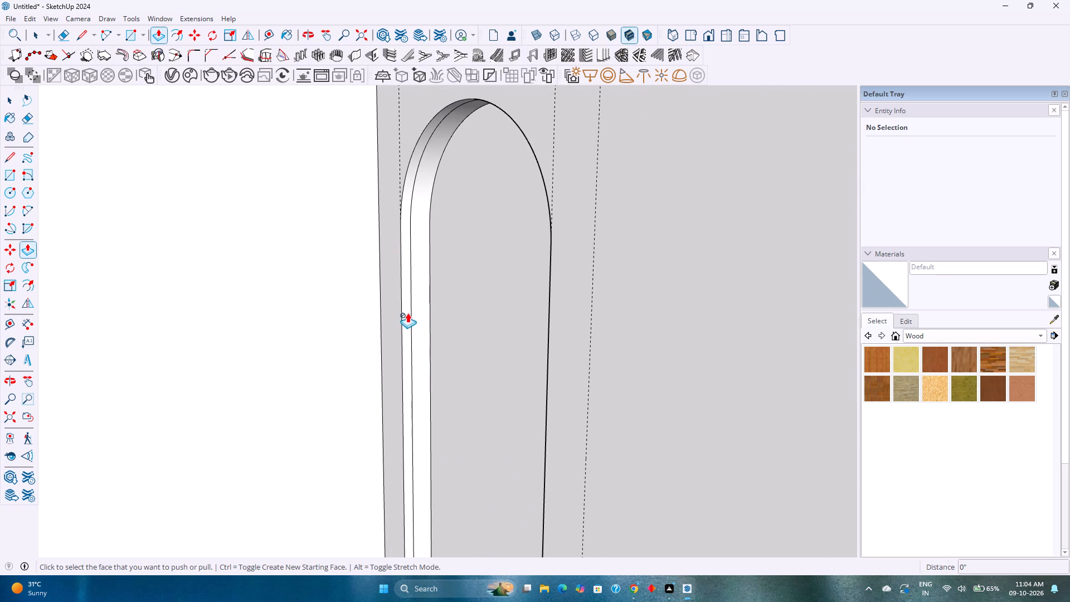
# Undo the curve explosions and the 1" copy of the outline inside the left arched recess.
pyautogui.hotkey('ctrl', 'z')
pyautogui.hotkey('ctrl', 'z')
pyautogui.hotkey('ctrl', 'z')
pyautogui.press('space')
pyautogui.hotkey('ctrl', 'z')
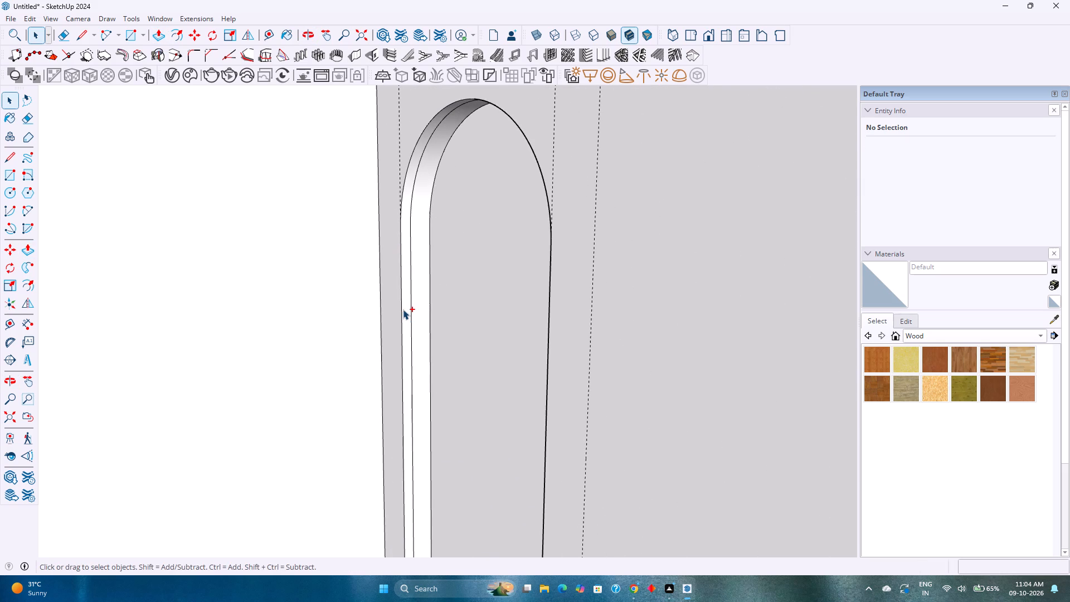
pyautogui.hotkey('ctrl', 'z')
pyautogui.hotkey('ctrl', 'z')
pyautogui.scroll(-7, 403, 309)
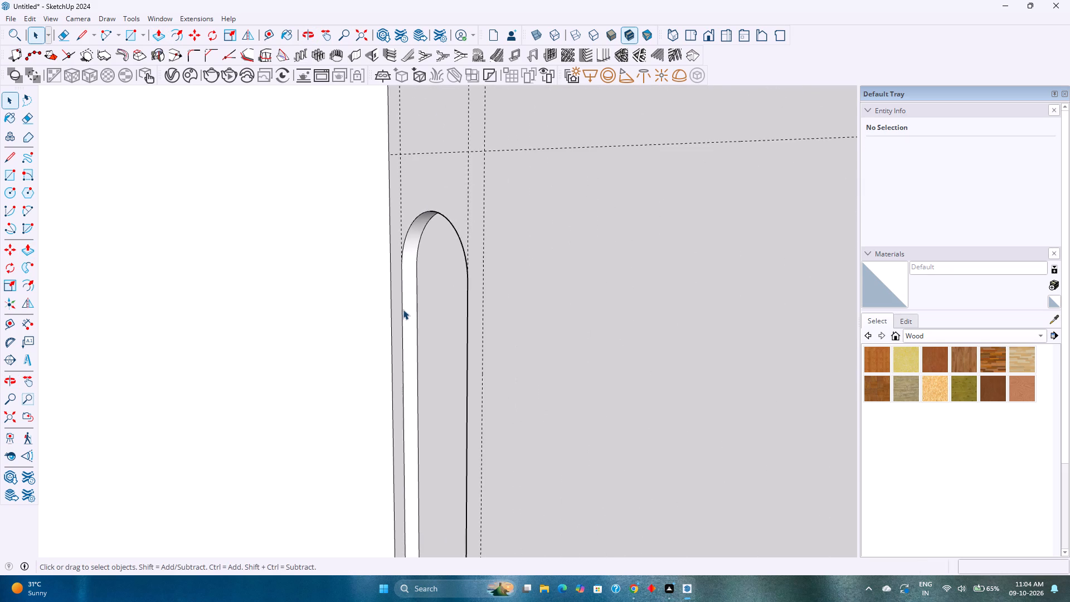
pyautogui.scroll(-5, 403, 309)
# Undo the 3" pushes of both arched recesses in the back wall.
pyautogui.click(12, 420)
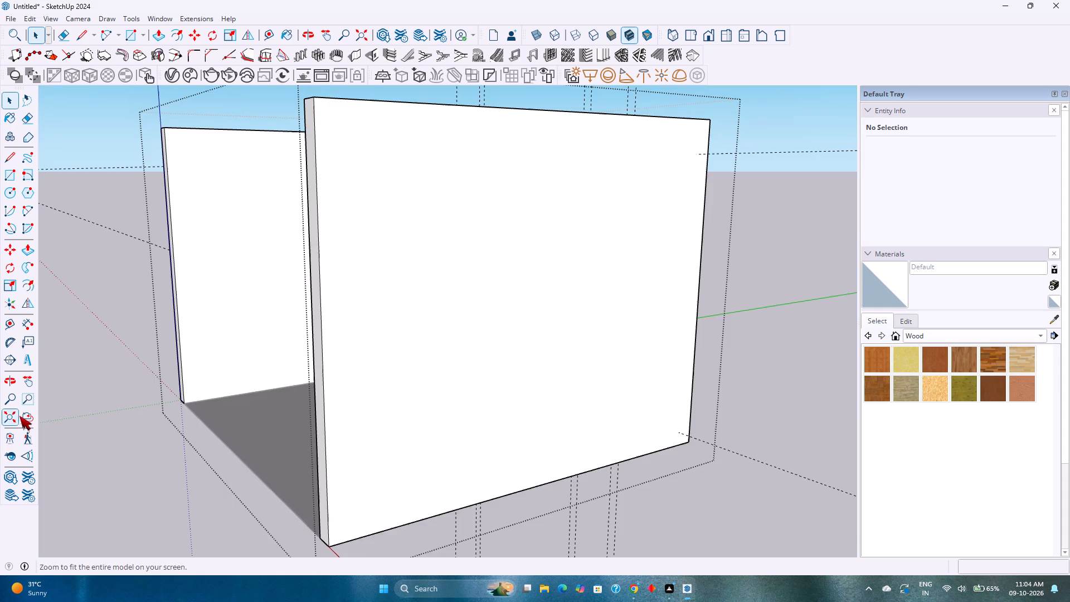
pyautogui.moveTo(212, 357); pyautogui.dragTo(411, 404, button='middle')
pyautogui.scroll(12, 364, 320)
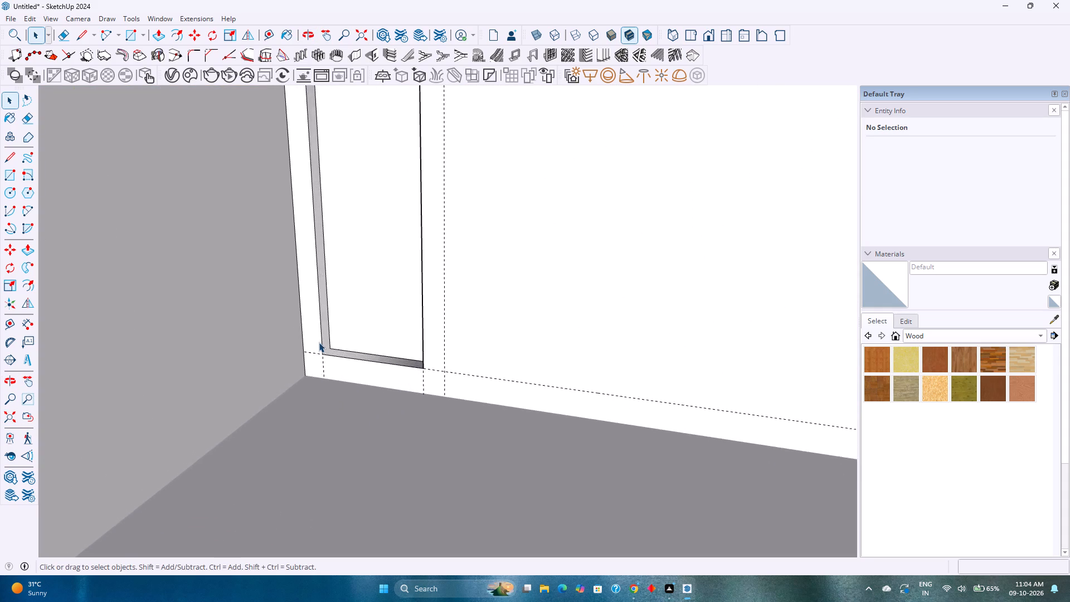
pyautogui.scroll(13, 319, 342)
pyautogui.moveTo(334, 358); pyautogui.dragTo(207, 436, button='middle')
pyautogui.scroll(1, 176, 460)
pyautogui.hotkey('ctrl', 'z')
pyautogui.hotkey('ctrl', 'z')
pyautogui.hotkey('ctrl', 'z')
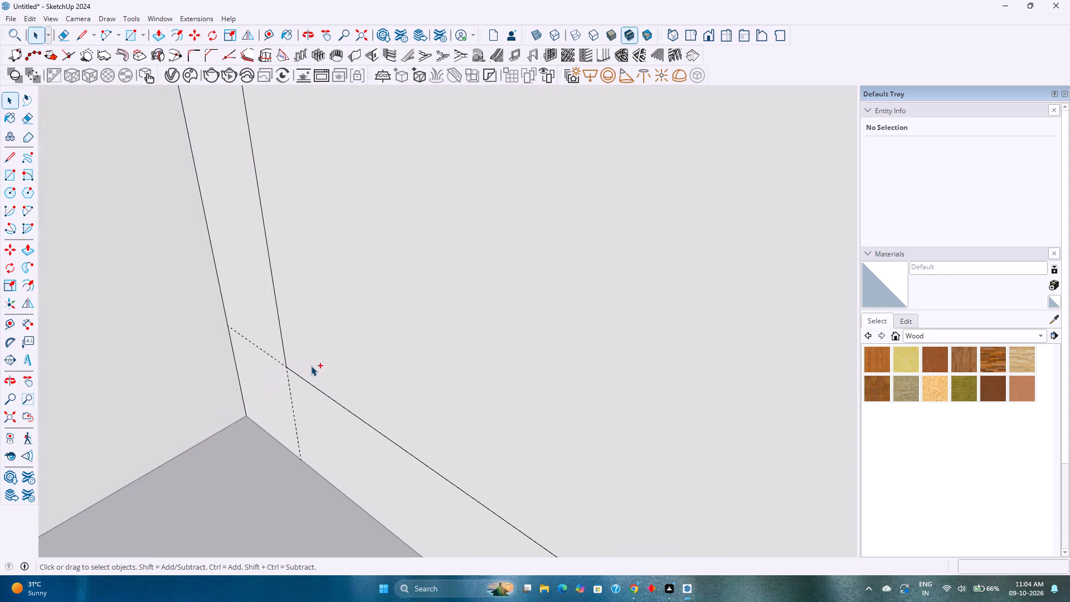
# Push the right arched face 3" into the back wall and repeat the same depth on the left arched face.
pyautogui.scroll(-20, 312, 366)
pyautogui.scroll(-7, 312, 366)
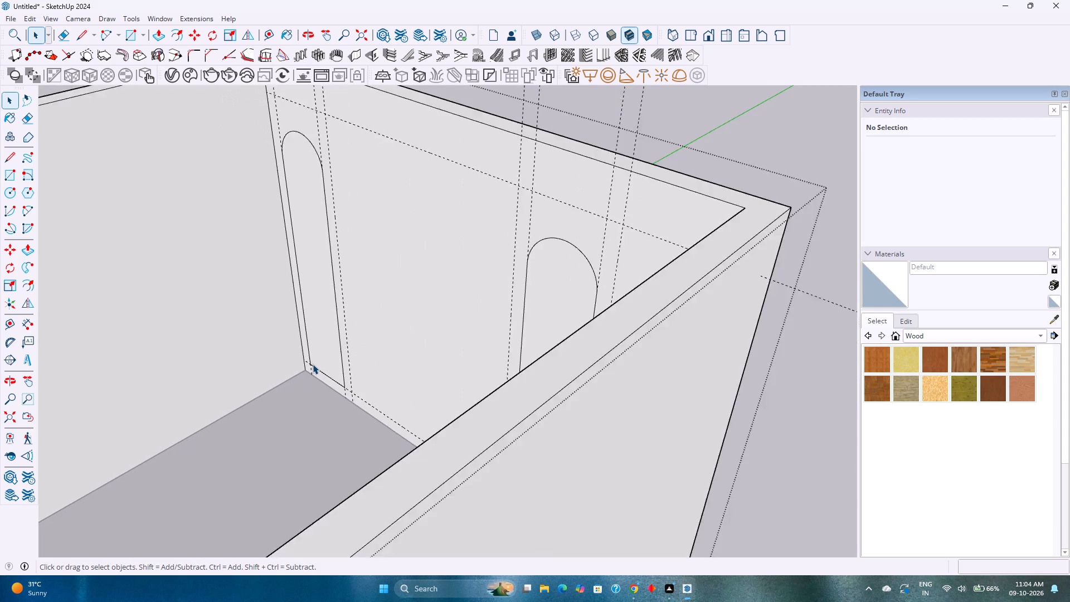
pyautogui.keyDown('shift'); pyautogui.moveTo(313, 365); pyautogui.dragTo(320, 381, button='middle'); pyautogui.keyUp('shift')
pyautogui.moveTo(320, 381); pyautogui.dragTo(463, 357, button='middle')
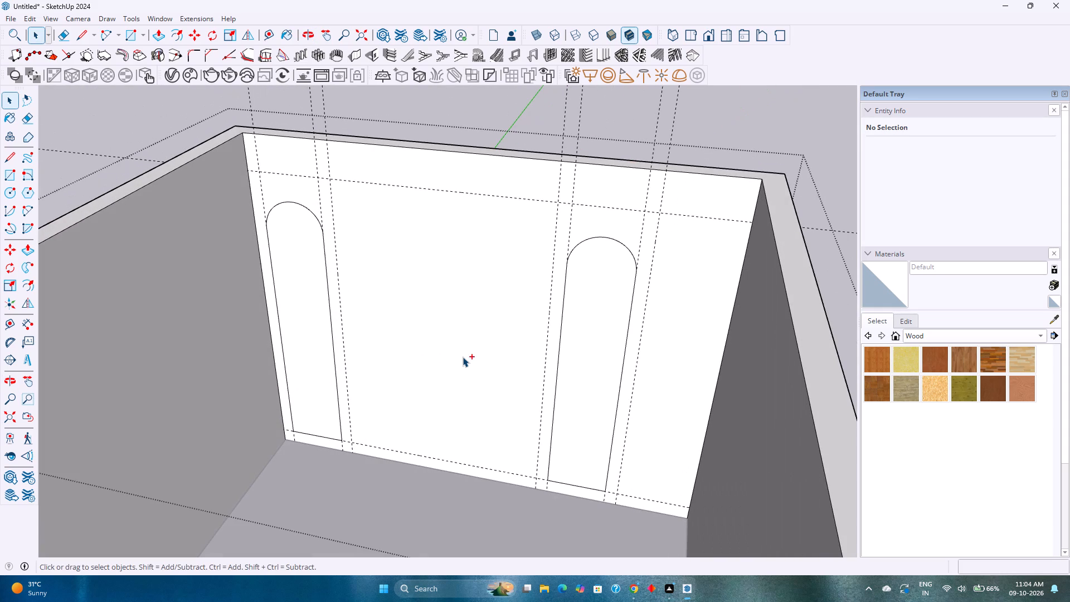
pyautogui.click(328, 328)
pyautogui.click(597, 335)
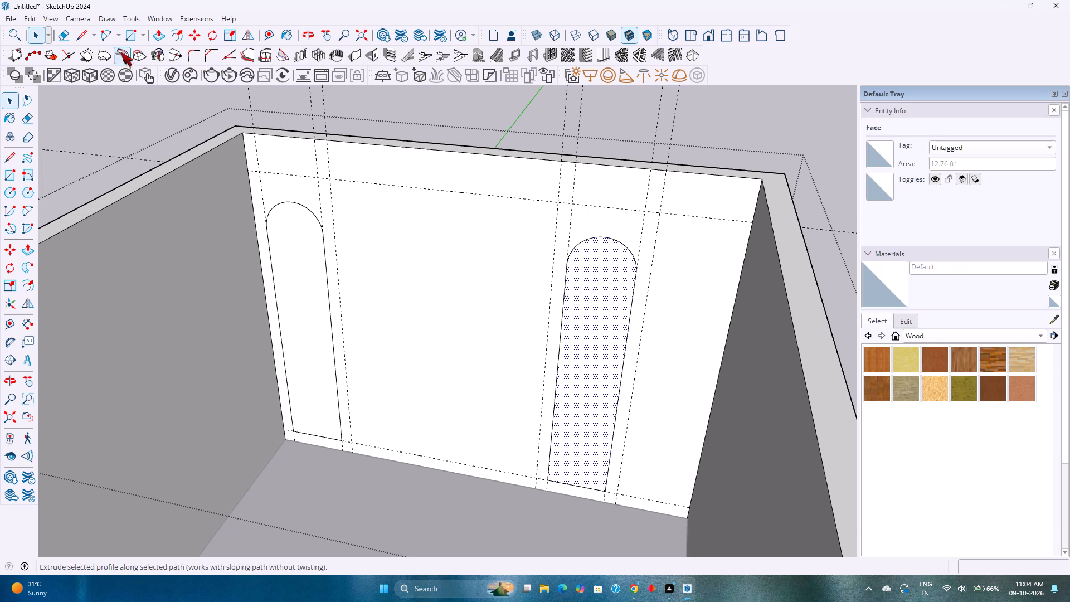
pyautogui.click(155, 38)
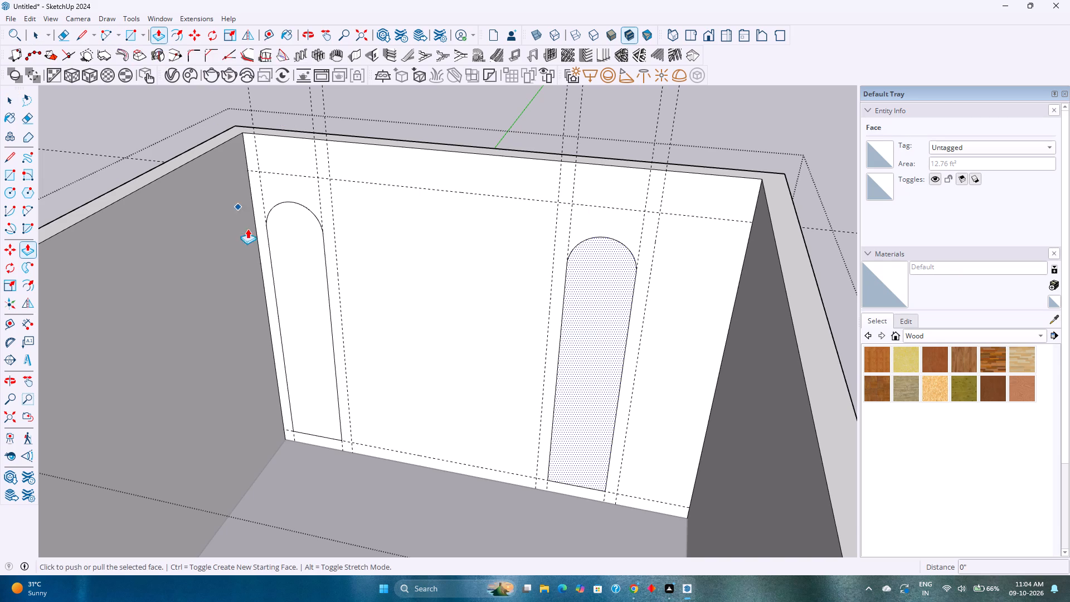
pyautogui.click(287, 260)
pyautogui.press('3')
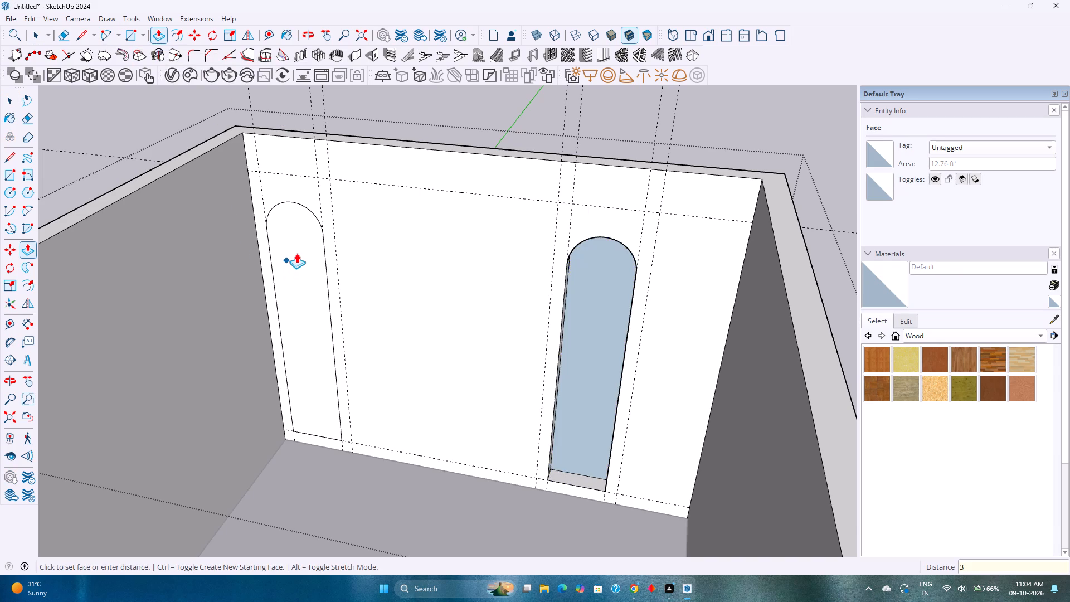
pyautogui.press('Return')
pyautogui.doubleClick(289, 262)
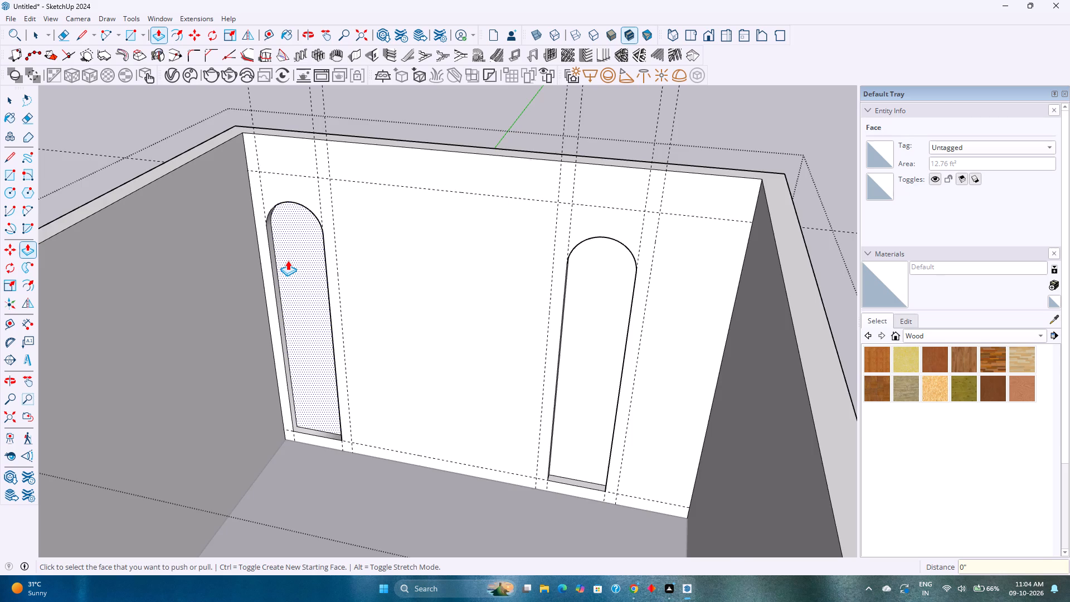
# Undo the 3" pushes of both arched faces and the welds of their boundary edges.
pyautogui.scroll(3, 288, 258)
pyautogui.moveTo(288, 258); pyautogui.dragTo(249, 286, button='middle')
pyautogui.scroll(3, 299, 448)
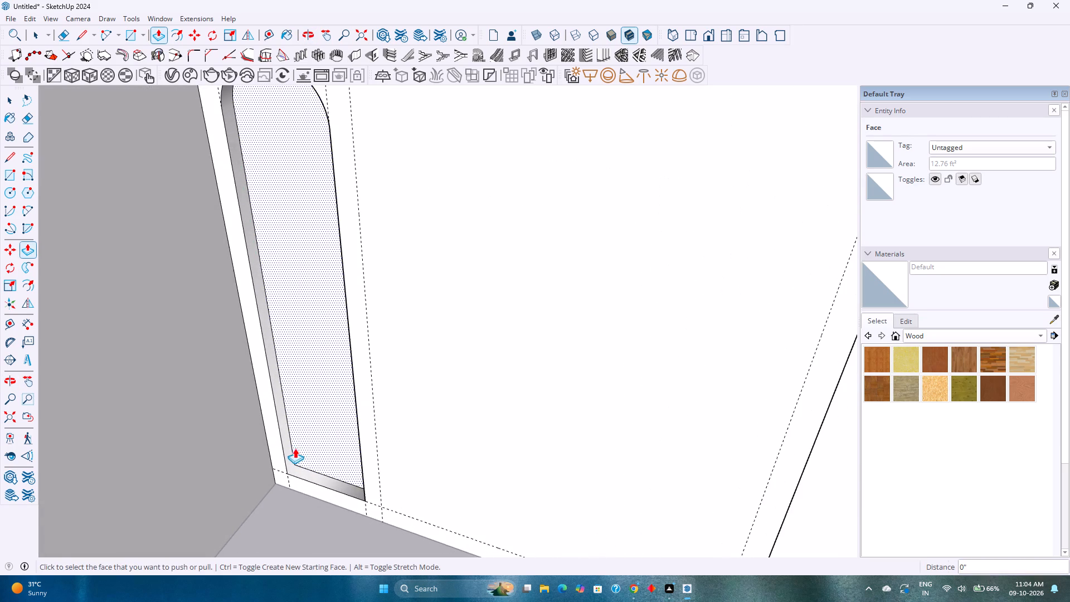
pyautogui.keyDown('shift'); pyautogui.moveTo(295, 448); pyautogui.dragTo(373, 367, button='middle'); pyautogui.keyUp('shift')
pyautogui.moveTo(386, 367); pyautogui.dragTo(327, 460, button='middle')
pyautogui.scroll(3, 356, 391)
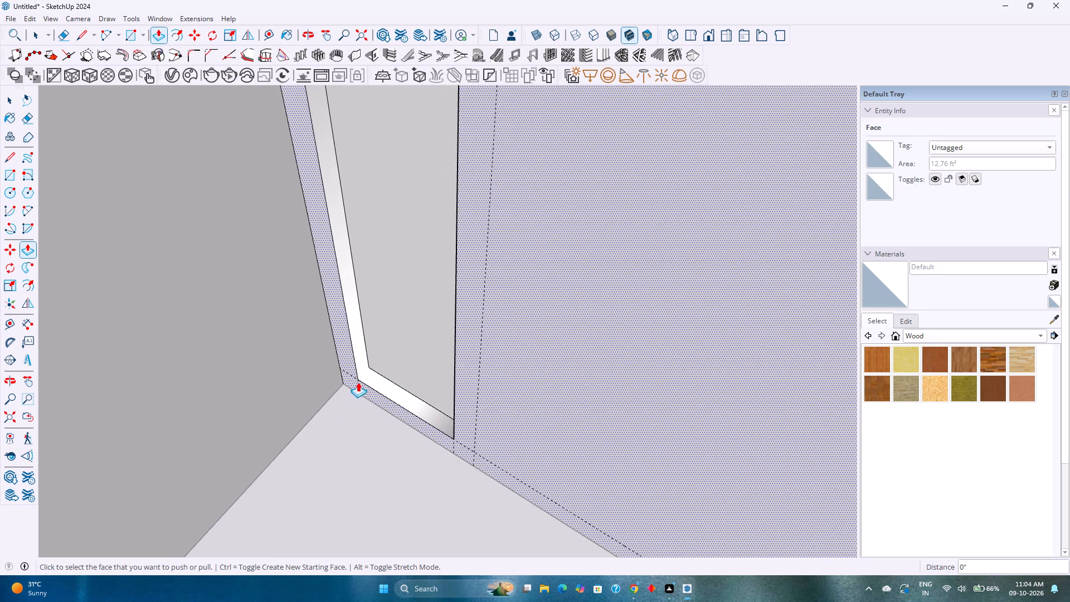
pyautogui.hotkey('ctrl', 'z')
pyautogui.hotkey('ctrl', 'z')
pyautogui.hotkey('ctrl', 'z')
pyautogui.hotkey('ctrl', 'z')
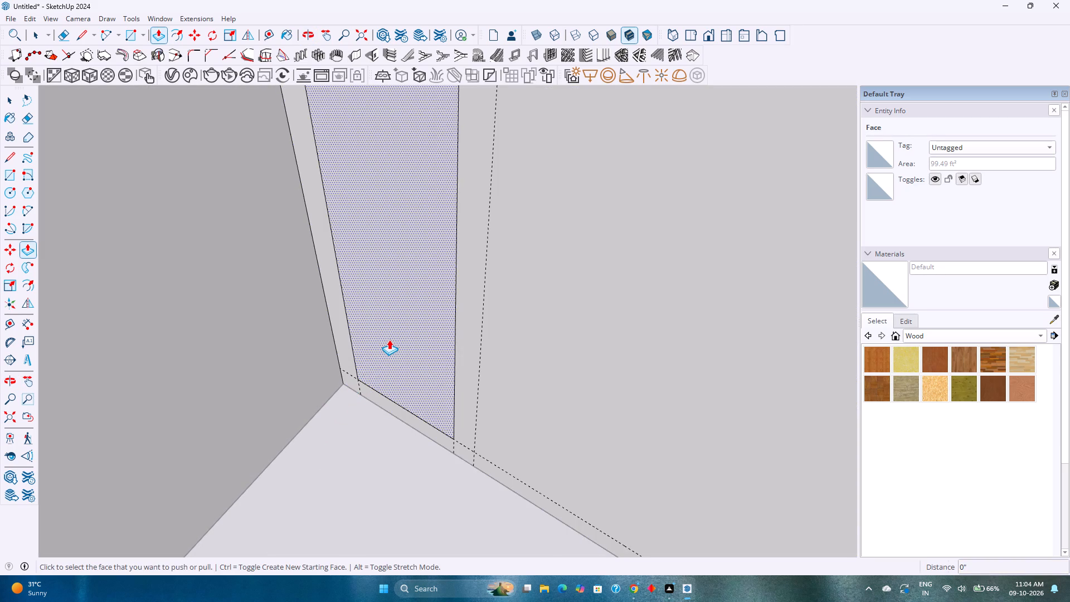
pyautogui.scroll(-11, 389, 339)
pyautogui.hotkey('ctrl', 'z')
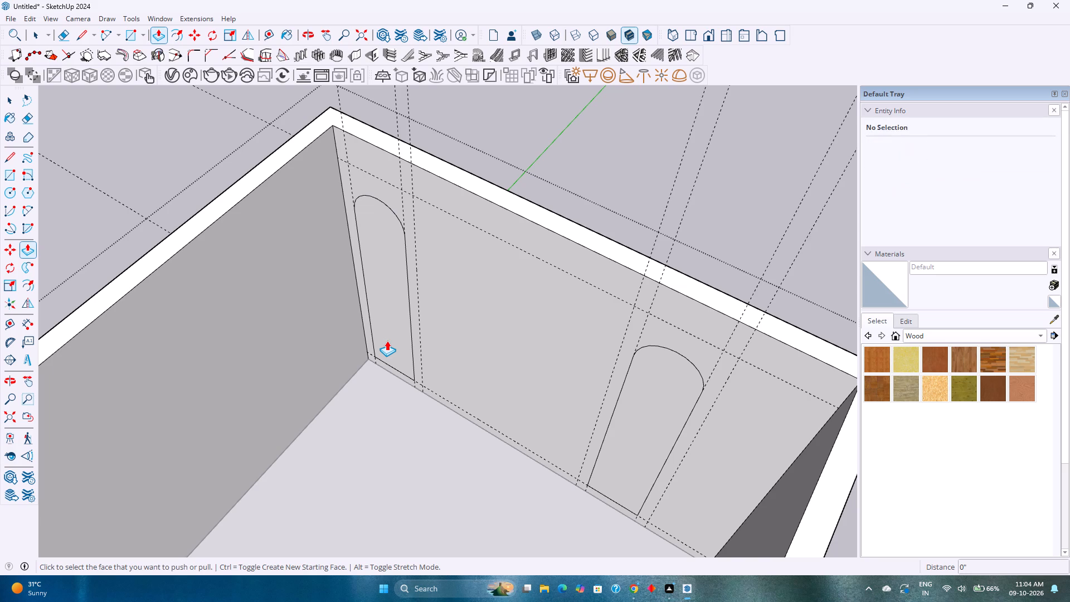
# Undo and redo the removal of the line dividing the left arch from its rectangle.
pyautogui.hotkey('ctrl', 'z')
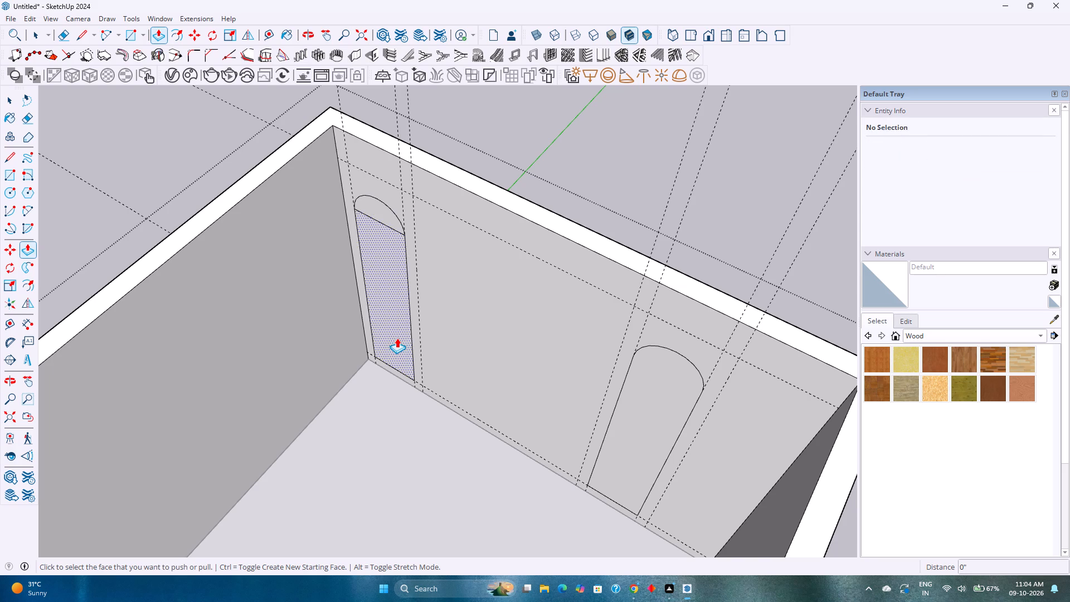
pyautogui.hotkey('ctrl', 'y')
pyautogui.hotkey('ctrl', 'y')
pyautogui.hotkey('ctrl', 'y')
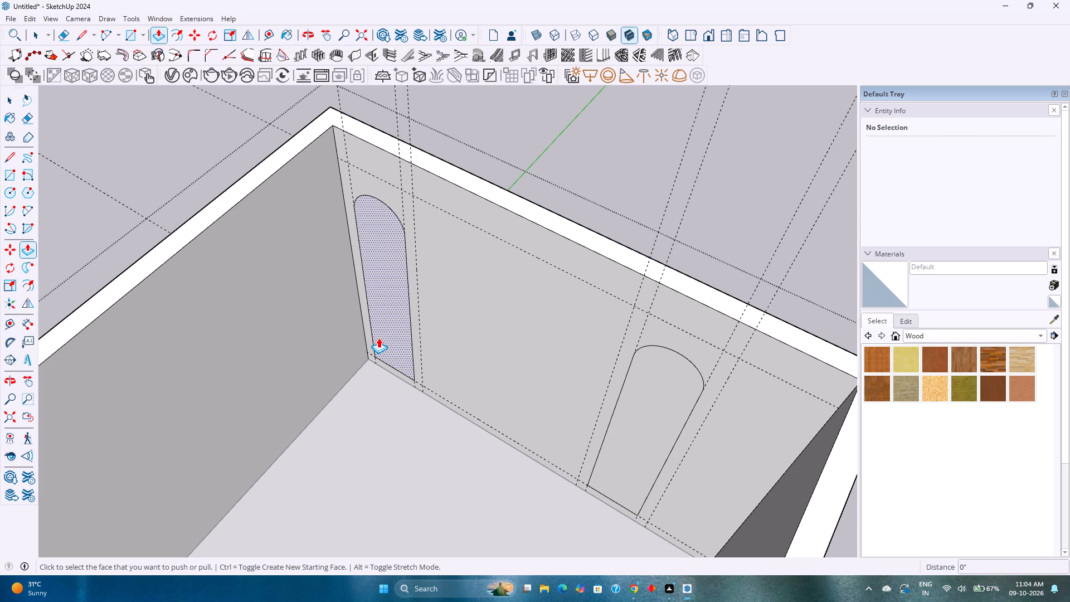
# Push the left arched face 3" into the back wall and repeat the same depth on the right arched face.
pyautogui.click(380, 337)
pyautogui.press('3')
pyautogui.press('Return')
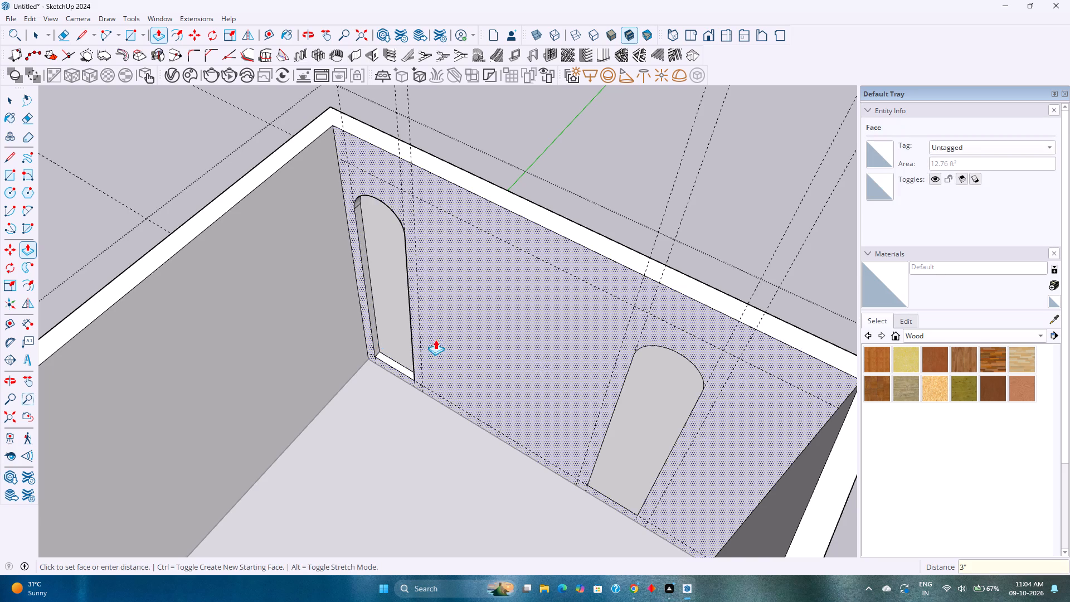
pyautogui.doubleClick(654, 407)
# Examine the lower inner corner and side edges of the left arched recess.
pyautogui.moveTo(494, 387); pyautogui.dragTo(435, 310, button='middle')
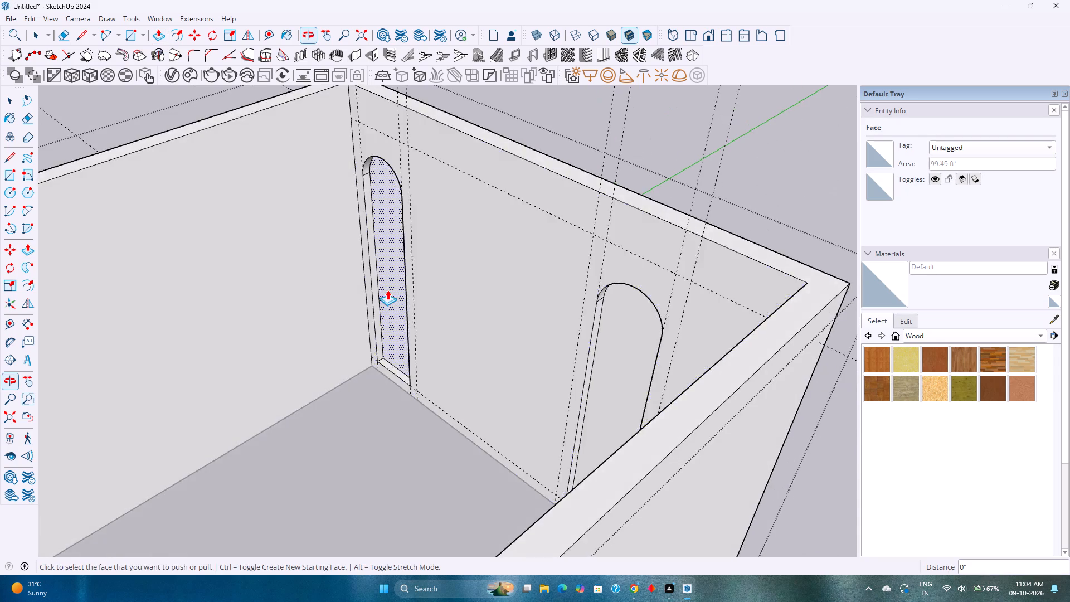
pyautogui.scroll(6, 387, 290)
pyautogui.press('space')
pyautogui.scroll(3, 378, 400)
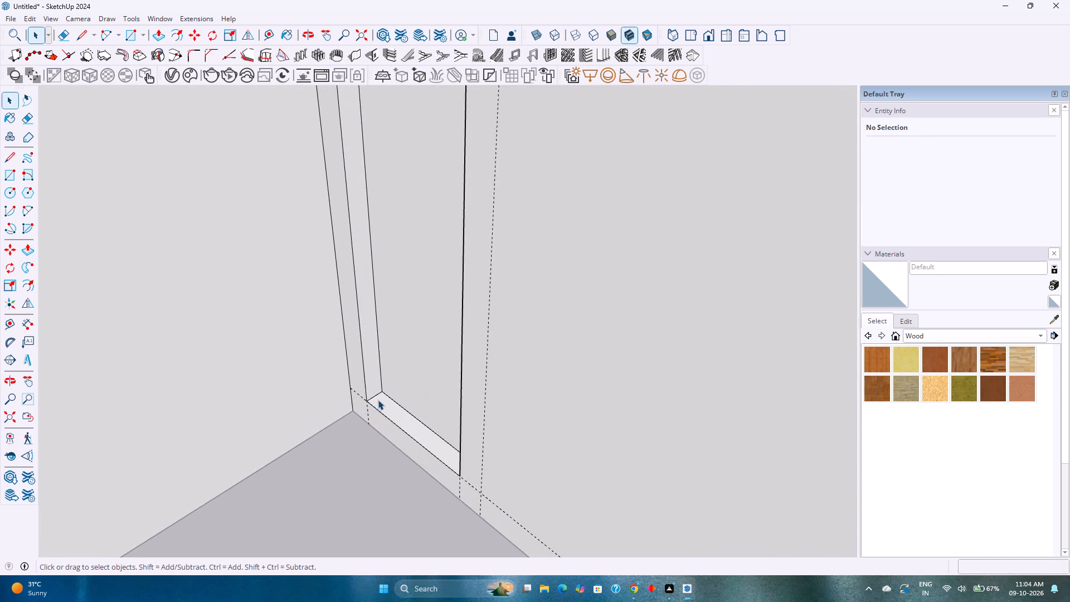
pyautogui.scroll(5, 378, 400)
pyautogui.keyDown('shift'); pyautogui.moveTo(373, 395); pyautogui.dragTo(408, 452, button='middle'); pyautogui.keyUp('shift')
pyautogui.scroll(-4, 403, 435)
pyautogui.keyDown('shift'); pyautogui.scroll(-1, 406, 416); pyautogui.keyUp('shift')
pyautogui.keyDown('shift'); pyautogui.moveTo(406, 416); pyautogui.dragTo(420, 453, button='middle'); pyautogui.keyUp('shift')
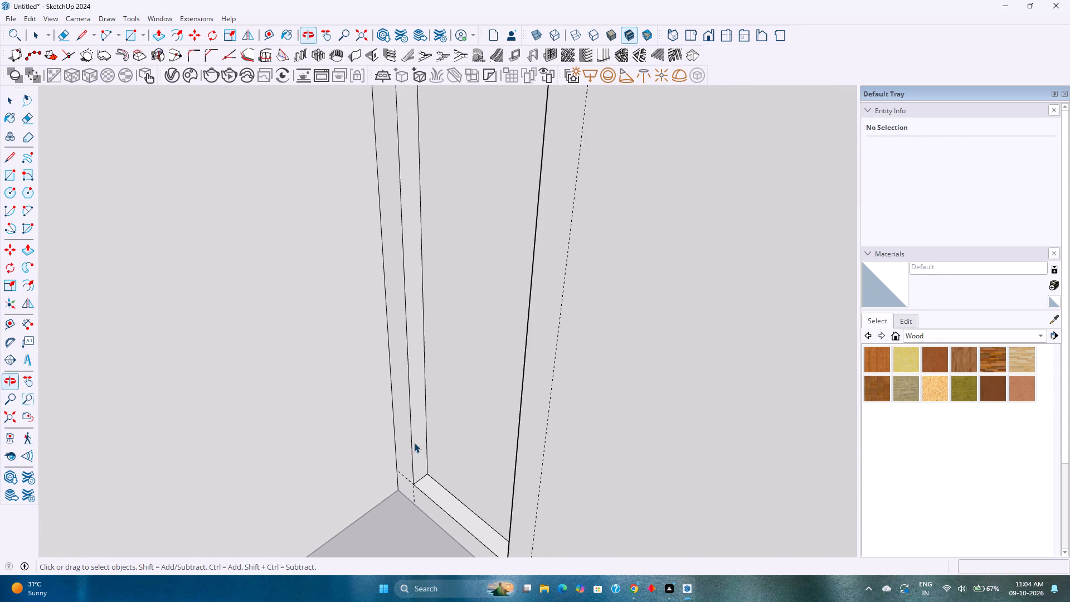
# Examine both arched recesses in the back wall, from the left recess's lower corner out to the full wall.
pyautogui.scroll(-8, 414, 443)
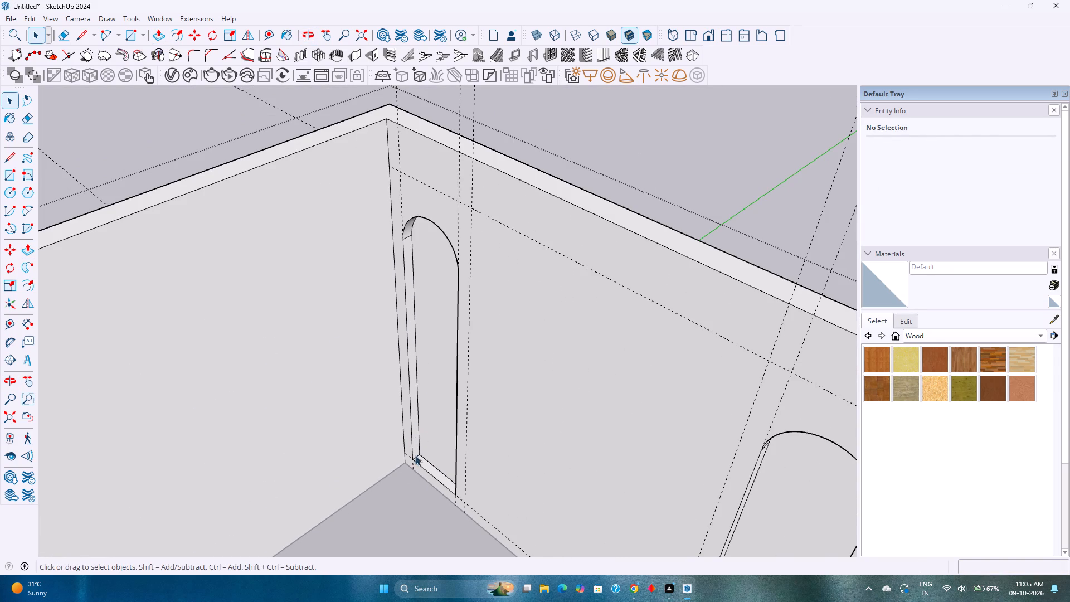
pyautogui.scroll(6, 415, 455)
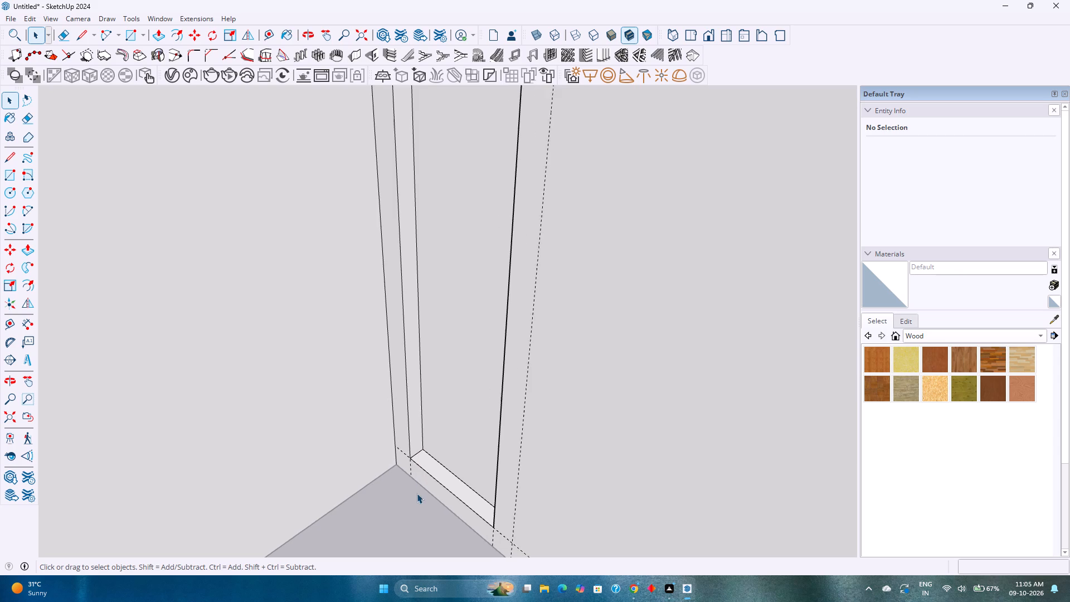
pyautogui.scroll(1, 417, 493)
pyautogui.scroll(4, 403, 450)
pyautogui.moveTo(403, 449); pyautogui.dragTo(528, 449, button='middle')
pyautogui.keyDown('shift'); pyautogui.moveTo(529, 449); pyautogui.dragTo(406, 469, button='middle'); pyautogui.keyUp('shift')
pyautogui.scroll(-4, 406, 469)
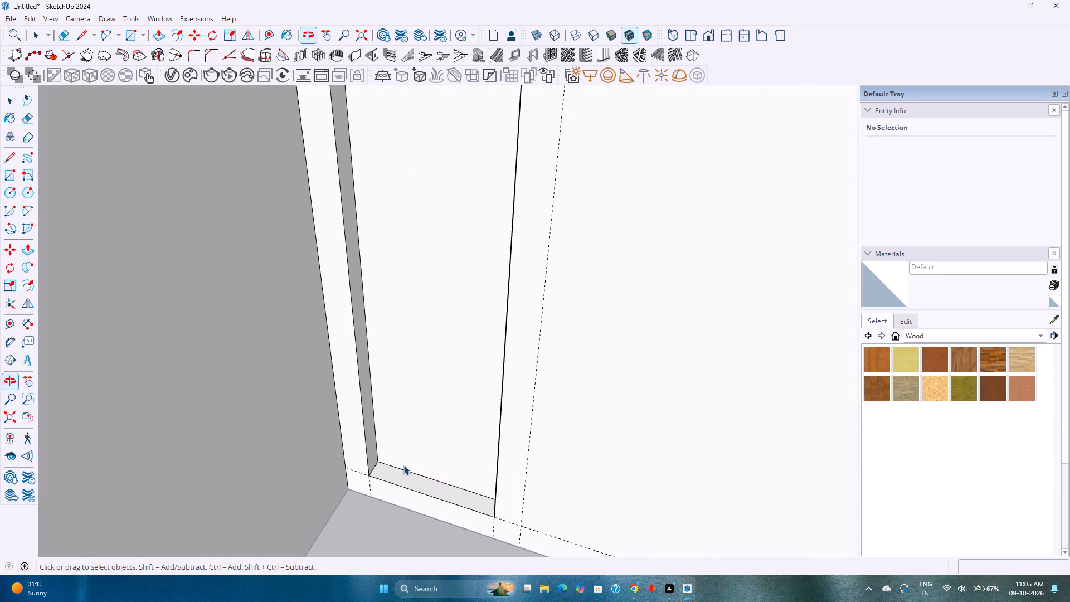
pyautogui.scroll(-12, 403, 465)
pyautogui.moveTo(407, 462); pyautogui.dragTo(509, 373, button='middle')
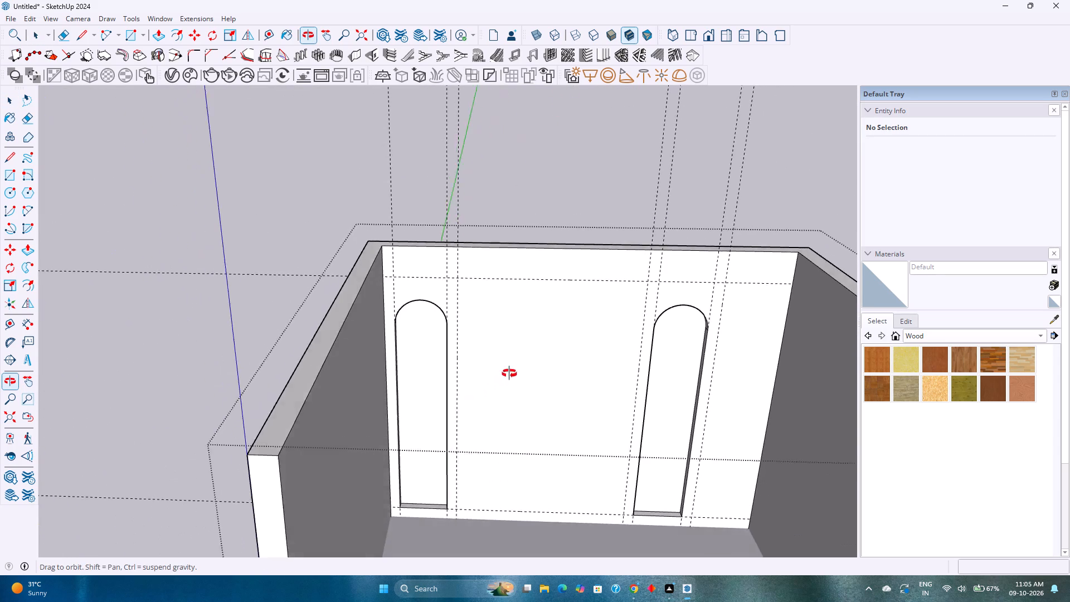
pyautogui.moveTo(509, 373); pyautogui.dragTo(516, 354, button='middle')
pyautogui.keyDown('shift'); pyautogui.moveTo(544, 460); pyautogui.dragTo(505, 451, button='middle'); pyautogui.keyUp('shift')
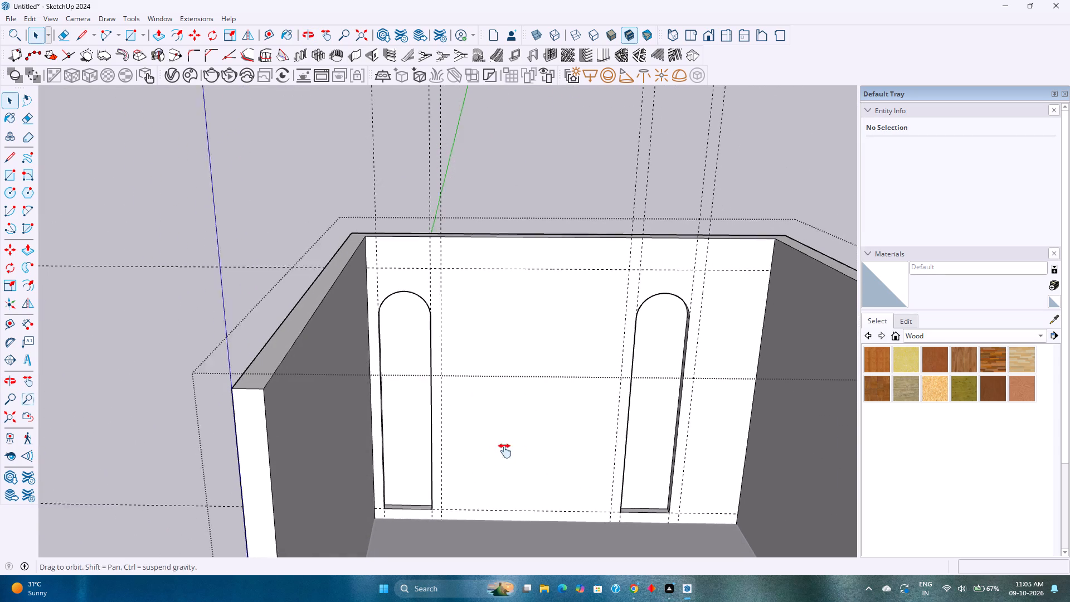
pyautogui.keyDown('shift'); pyautogui.moveTo(505, 451); pyautogui.dragTo(504, 450, button='middle'); pyautogui.keyUp('shift')
pyautogui.scroll(-2, 504, 455)
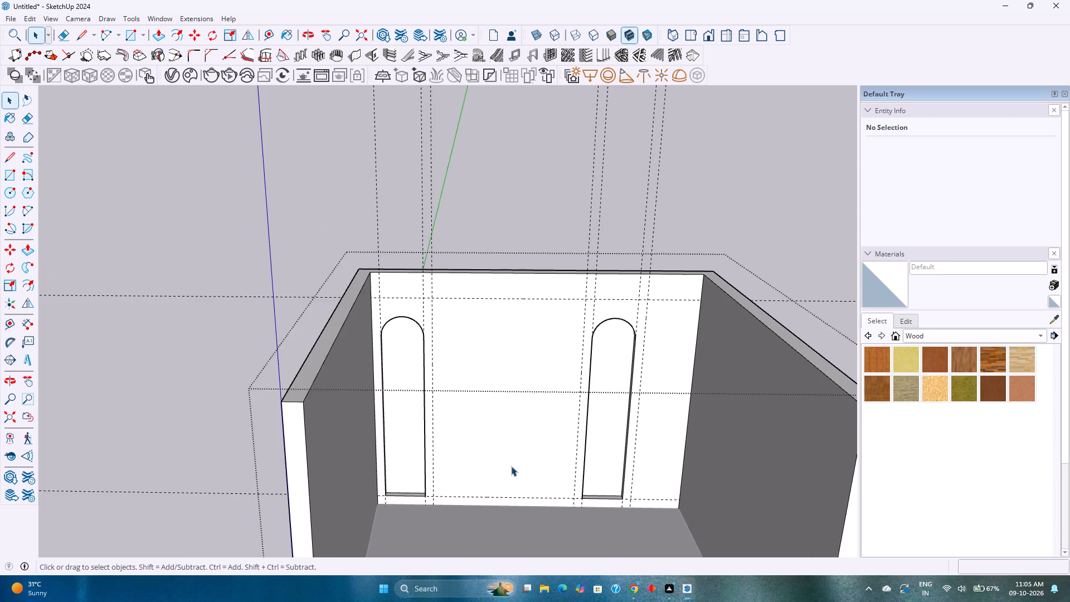
pyautogui.moveTo(511, 466); pyautogui.dragTo(520, 391, button='middle')
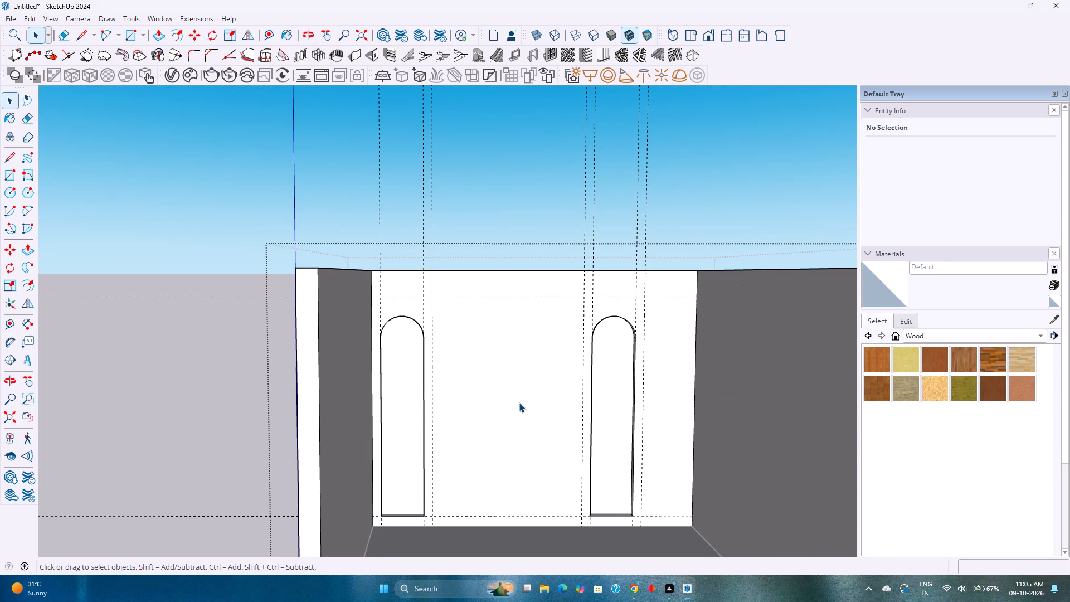
# Undo both recess pushes and the drawing of the arches and rectangles, back to the bare back wall with its guides.
pyautogui.hotkey('ctrl', 'z')
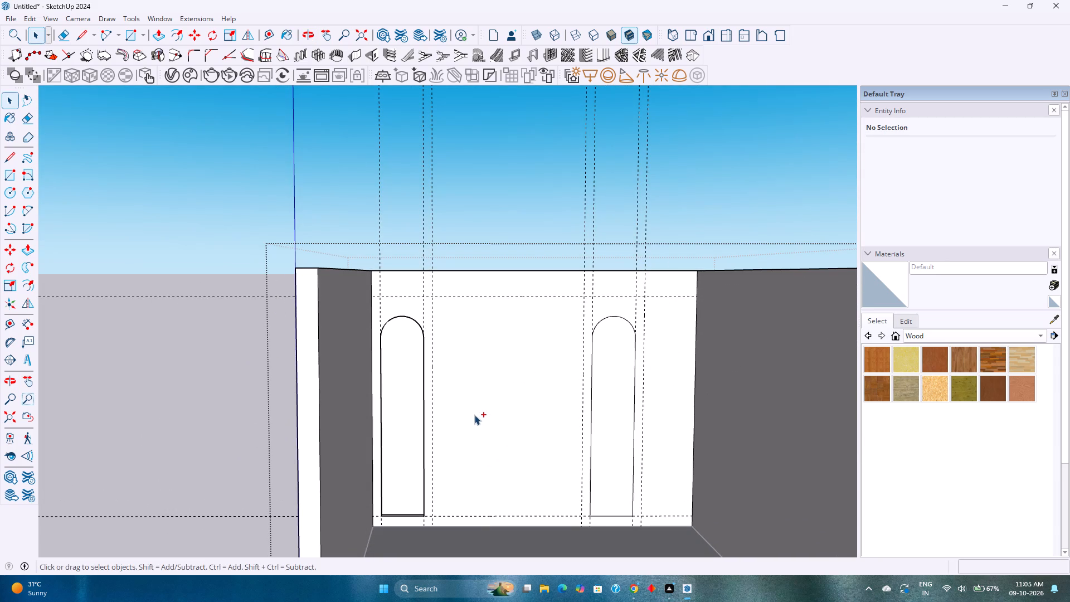
pyautogui.hotkey('ctrl', 'z')
pyautogui.hotkey('ctrl', 'z')
pyautogui.hotkey('ctrl', 'z')
pyautogui.hotkey('ctrl', 'z')
pyautogui.hotkey('ctrl', 'z')
pyautogui.hotkey('ctrl', 'z')
pyautogui.hotkey('ctrl', 'z')
pyautogui.hotkey('ctrl', 'z')
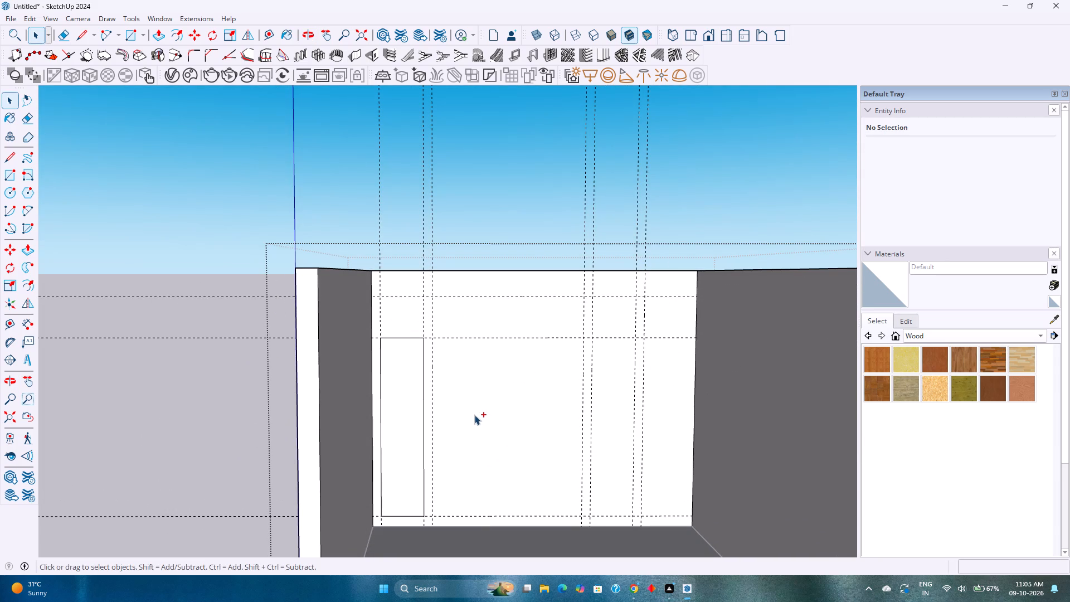
pyautogui.hotkey('ctrl', 'z')
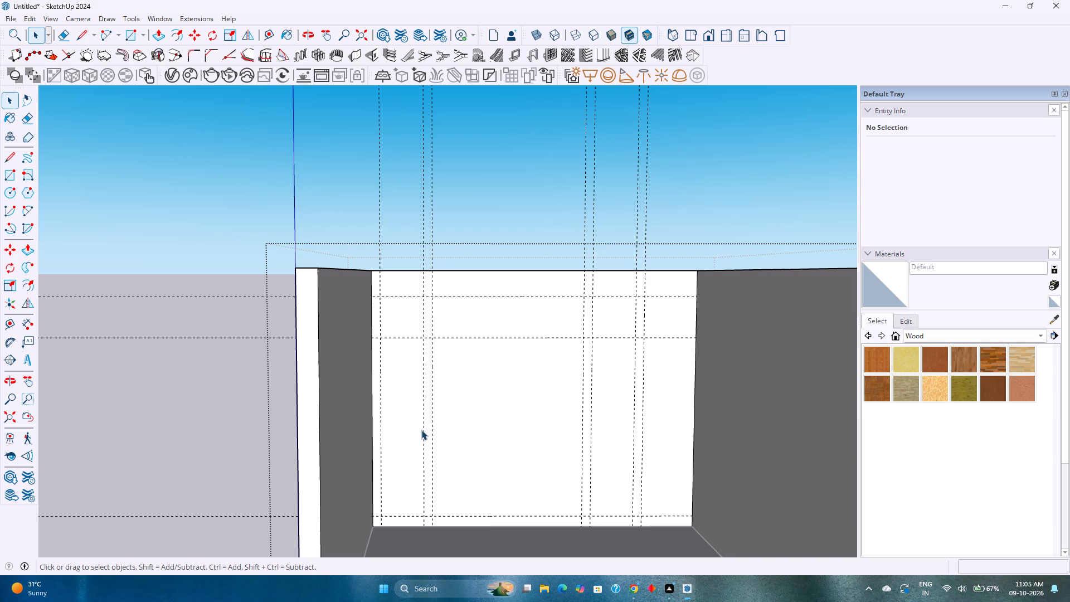
# Delete the four inner vertical guides on the back wall, two from the left recess layout and two from the right.
pyautogui.click(422, 426)
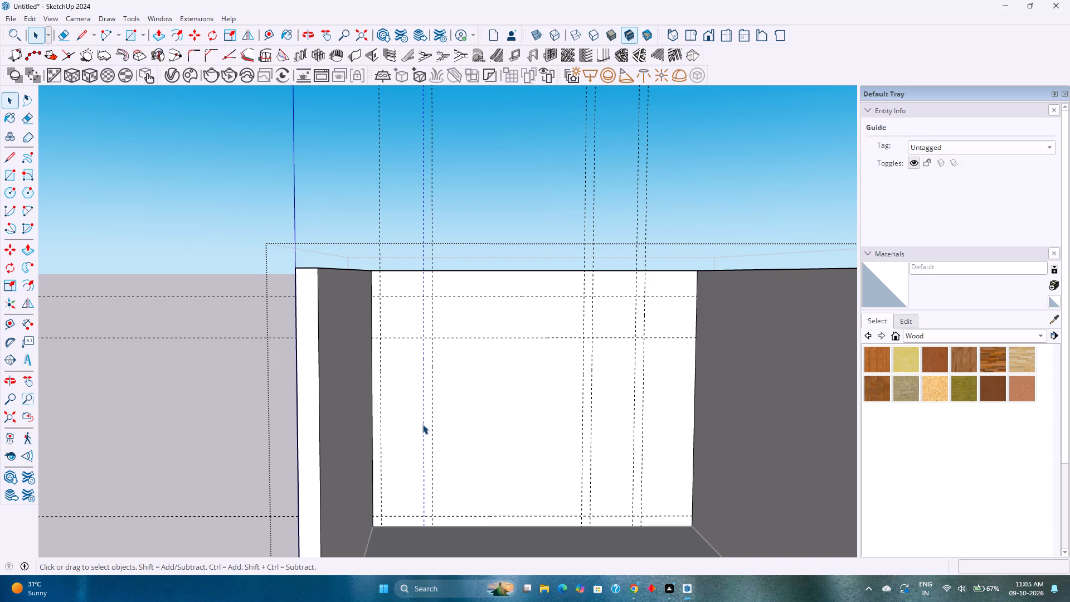
pyautogui.press('Delete')
pyautogui.click(432, 415)
pyautogui.press('Delete')
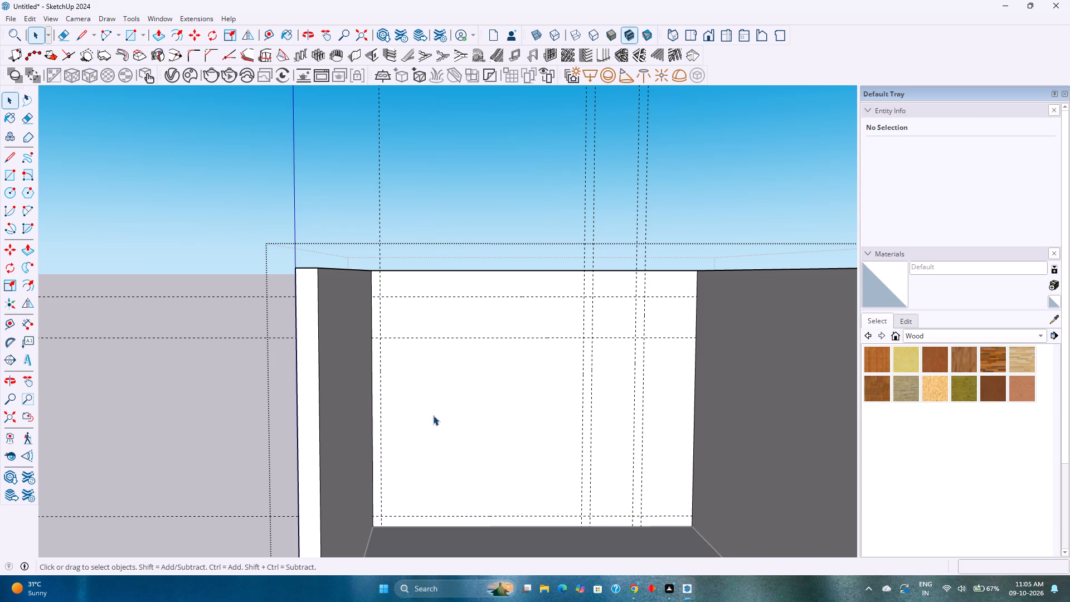
pyautogui.moveTo(602, 402); pyautogui.dragTo(556, 403)
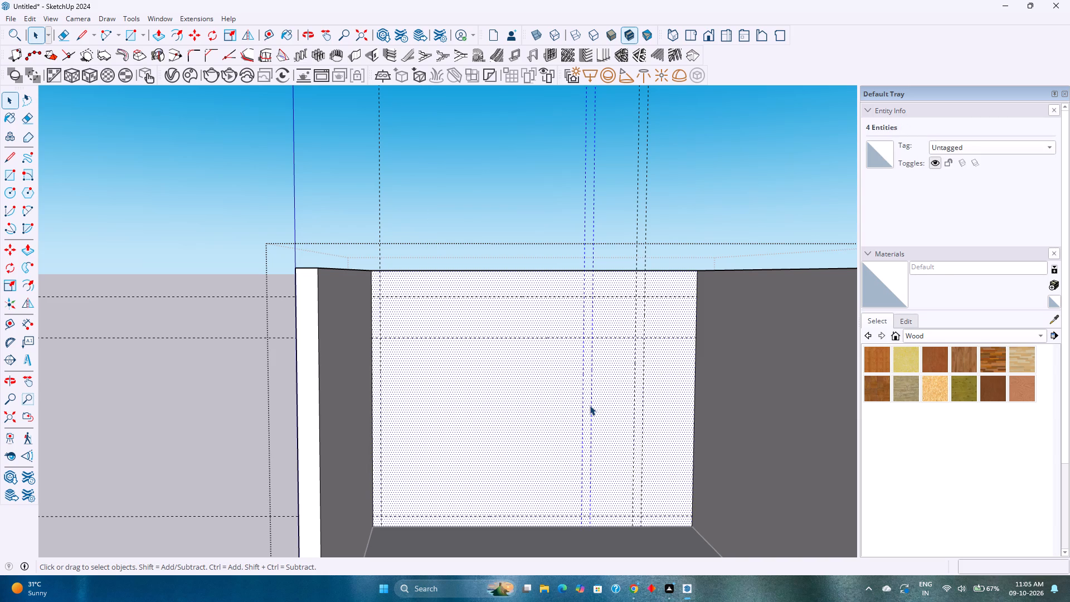
pyautogui.click(590, 405)
pyautogui.press('Delete')
pyautogui.hotkey('ctrl', 'z')
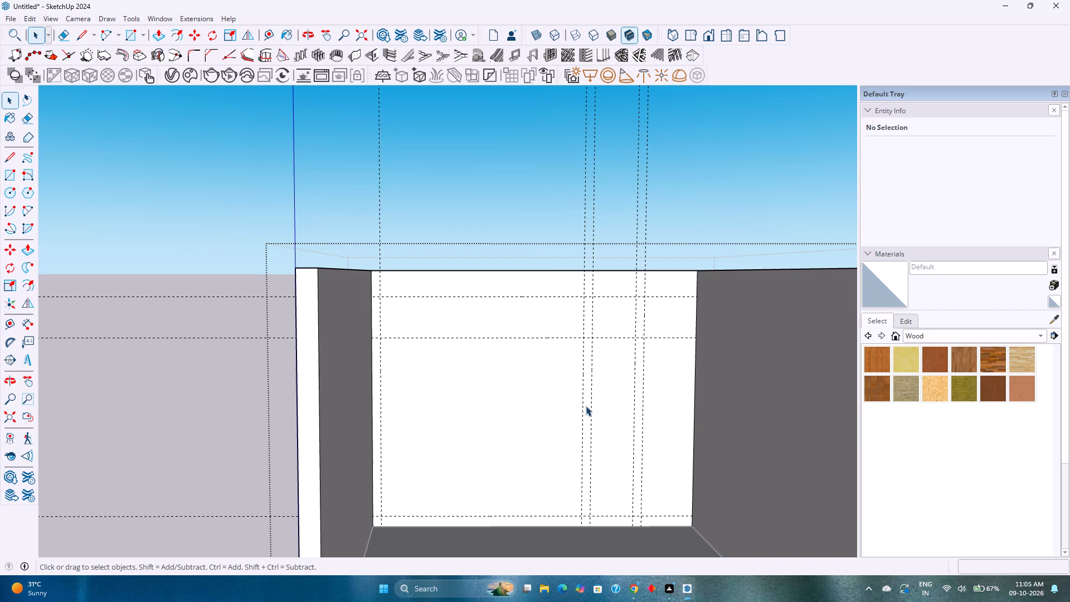
pyautogui.click(590, 402)
pyautogui.click(591, 402)
pyautogui.press('Delete')
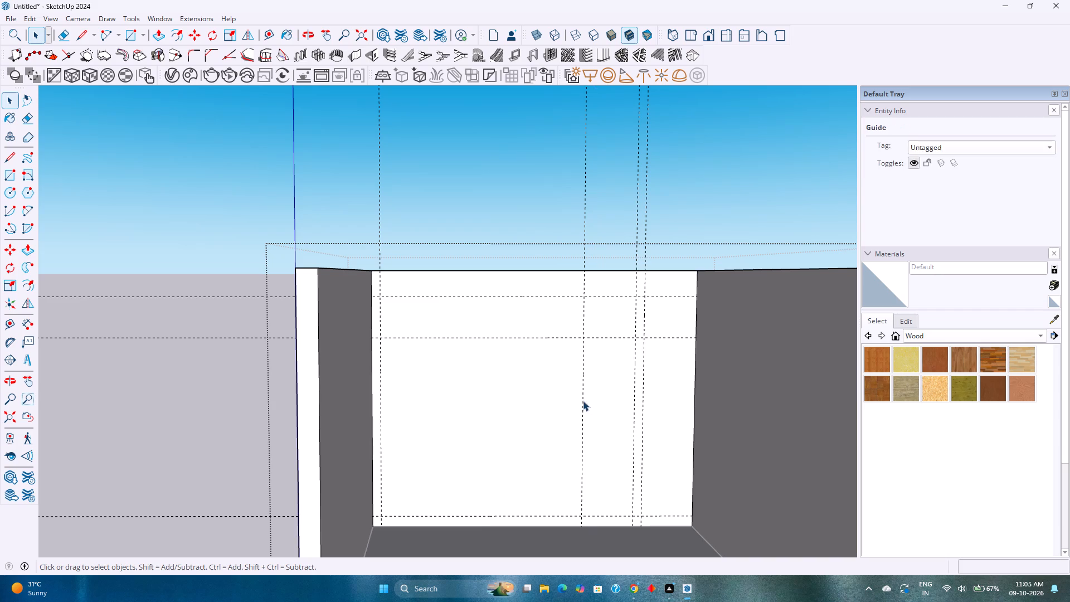
pyautogui.click(581, 402)
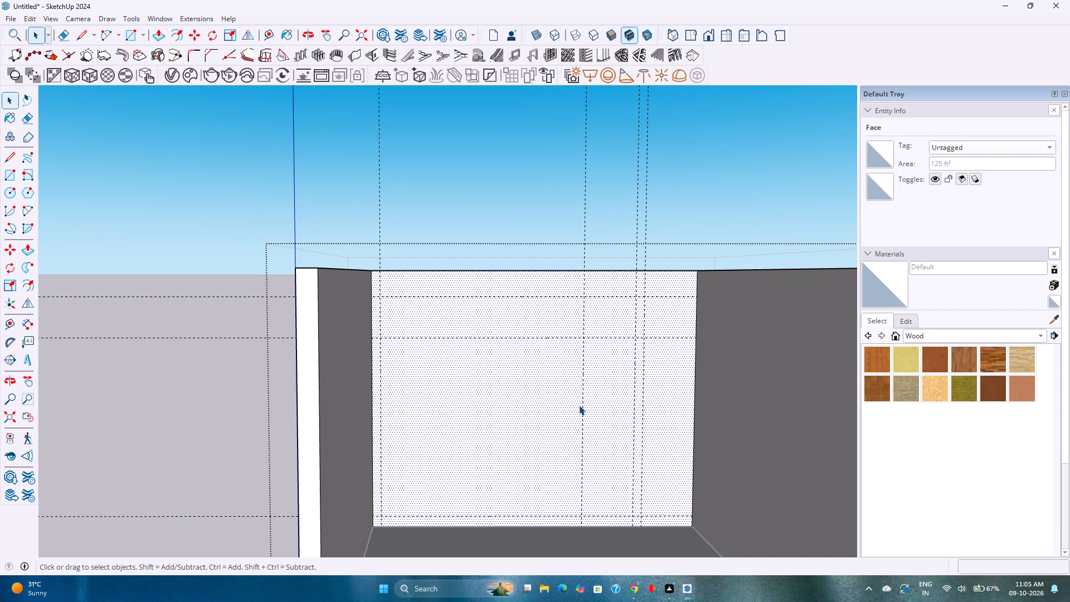
pyautogui.click(582, 405)
pyautogui.press('Delete')
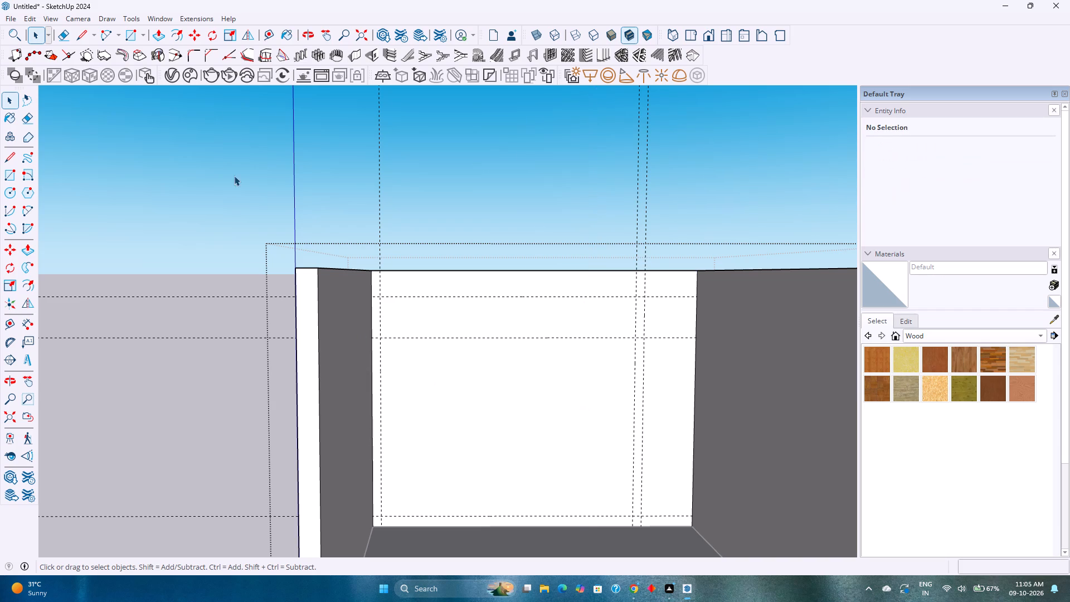
# Place vertical guides 2'6" inward from the left recess's outer guide and from the inner of the two right-hand guides.
pyautogui.click(271, 36)
pyautogui.click(382, 391)
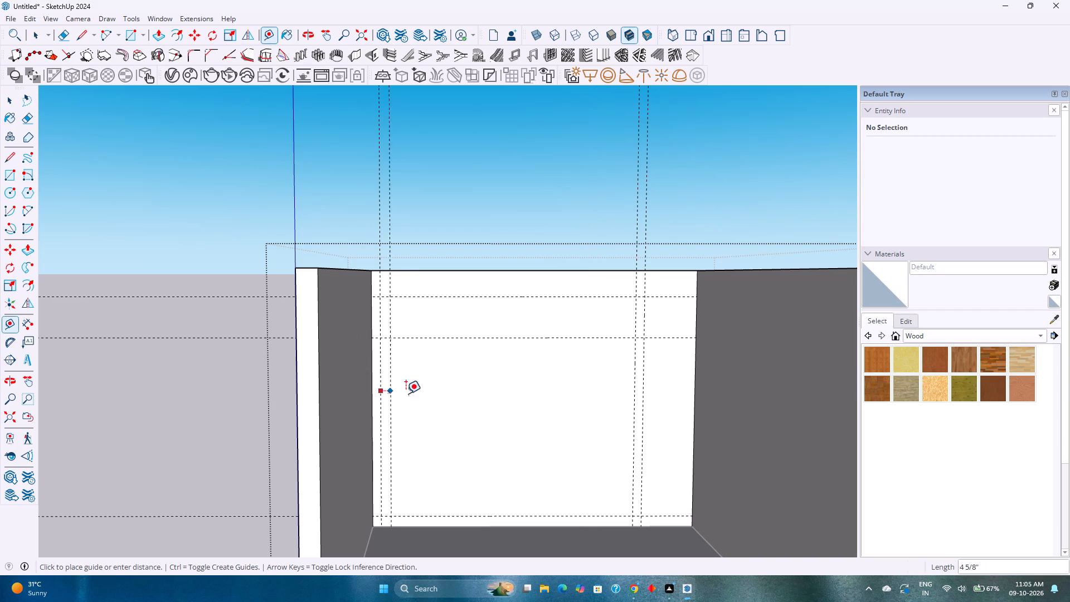
pyautogui.press('2')
pyautogui.write("'6")
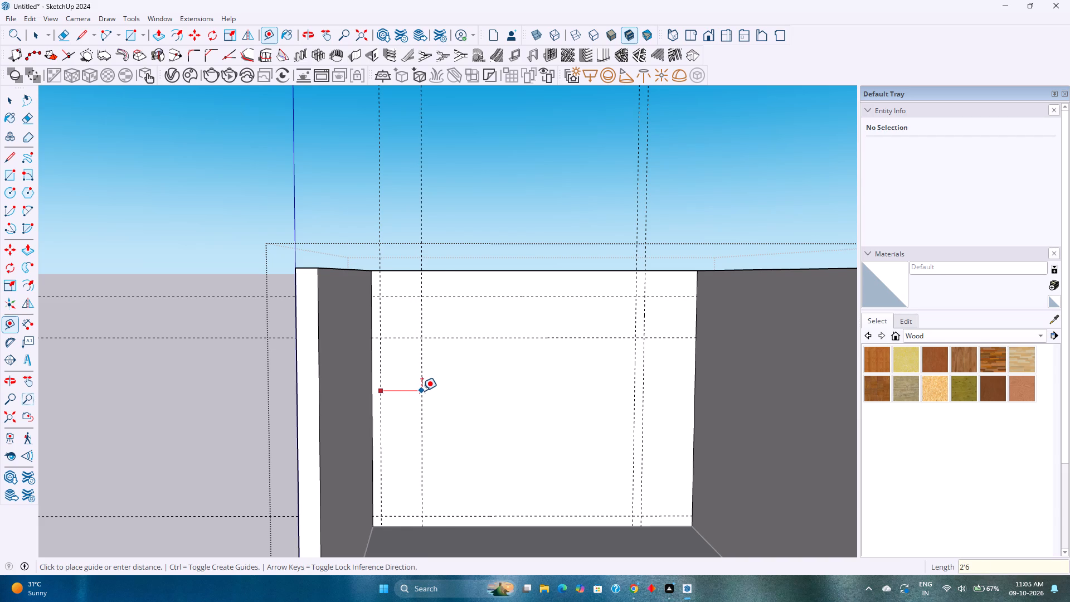
pyautogui.press('Return')
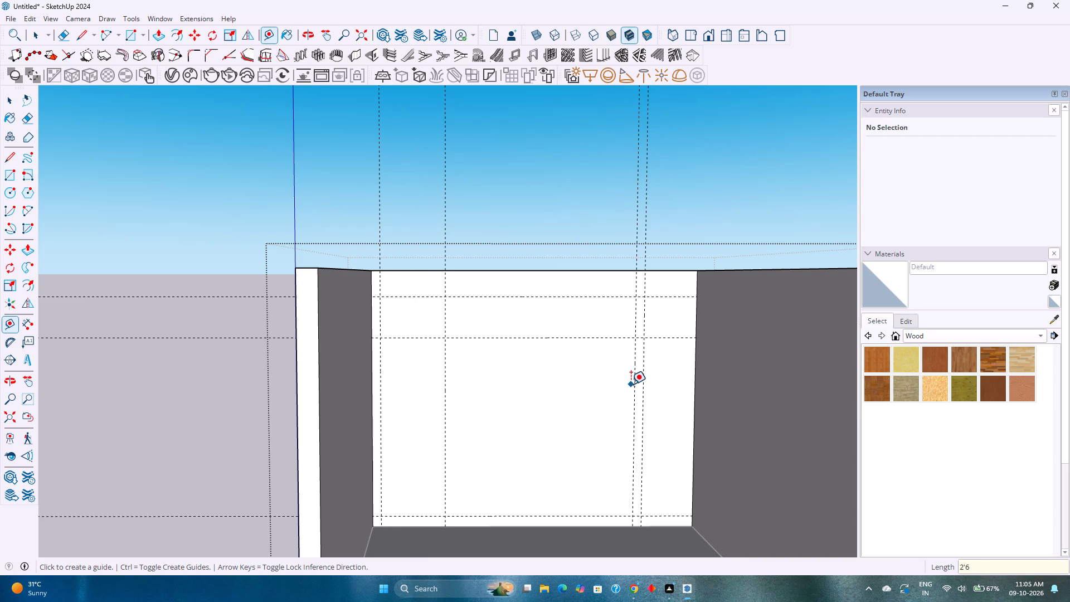
pyautogui.click(633, 383)
pyautogui.press('2')
pyautogui.write("'6")
pyautogui.press('Return')
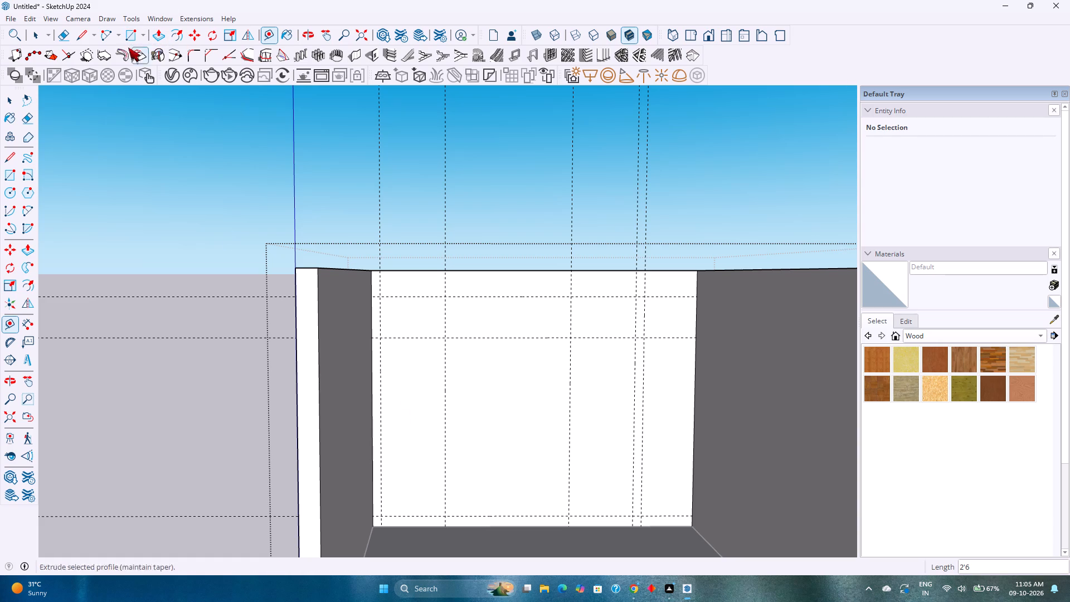
# Draw a half-circle arc 2'6" wide with a 1'3" bulge on the upper horizontal guide line for each recess.
pyautogui.click(100, 33)
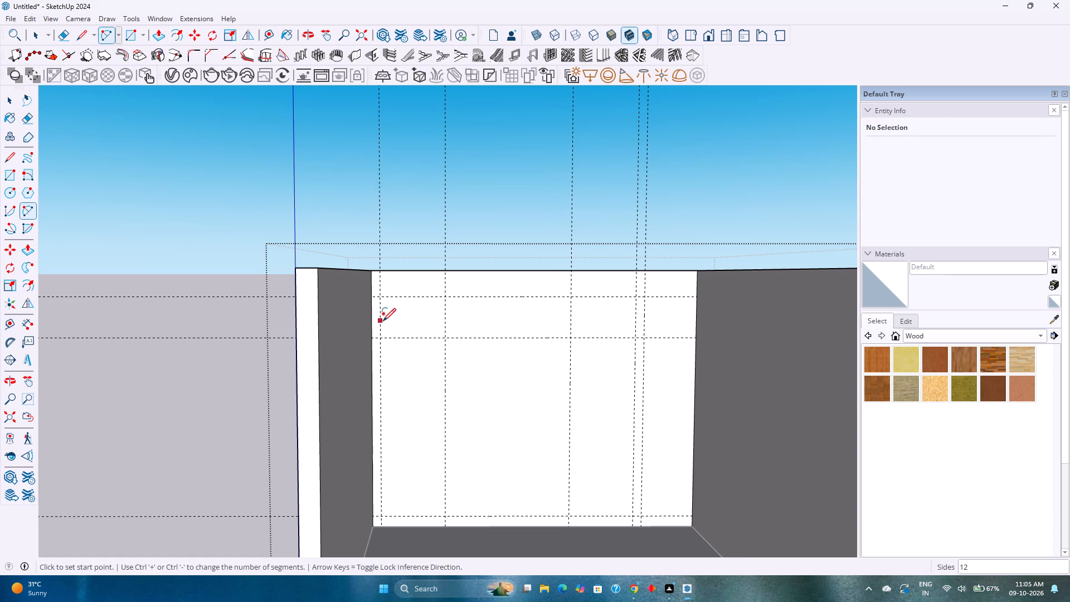
pyautogui.click(380, 338)
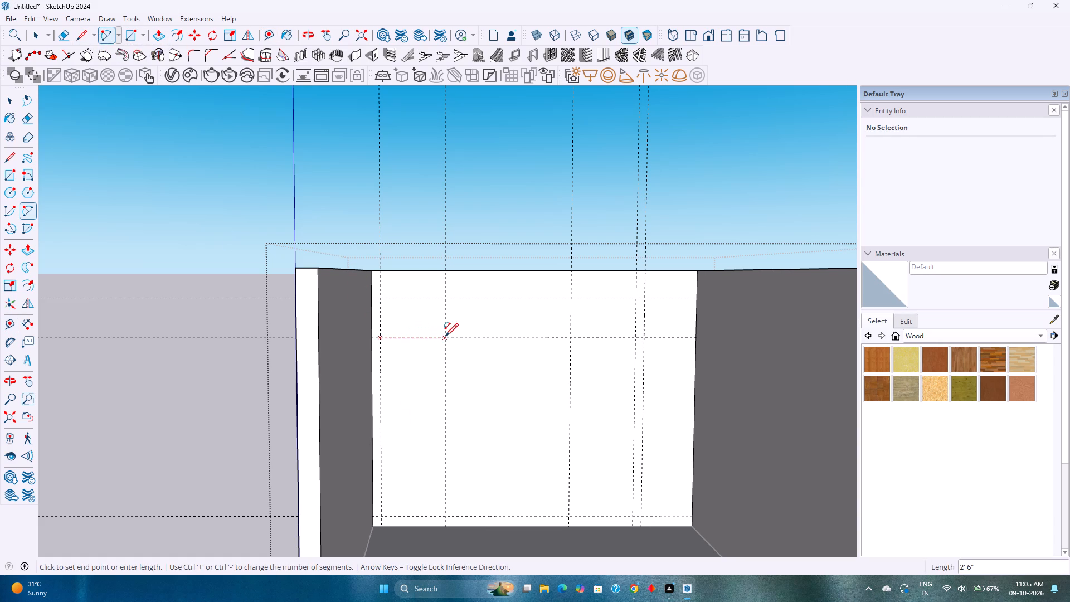
pyautogui.click(445, 336)
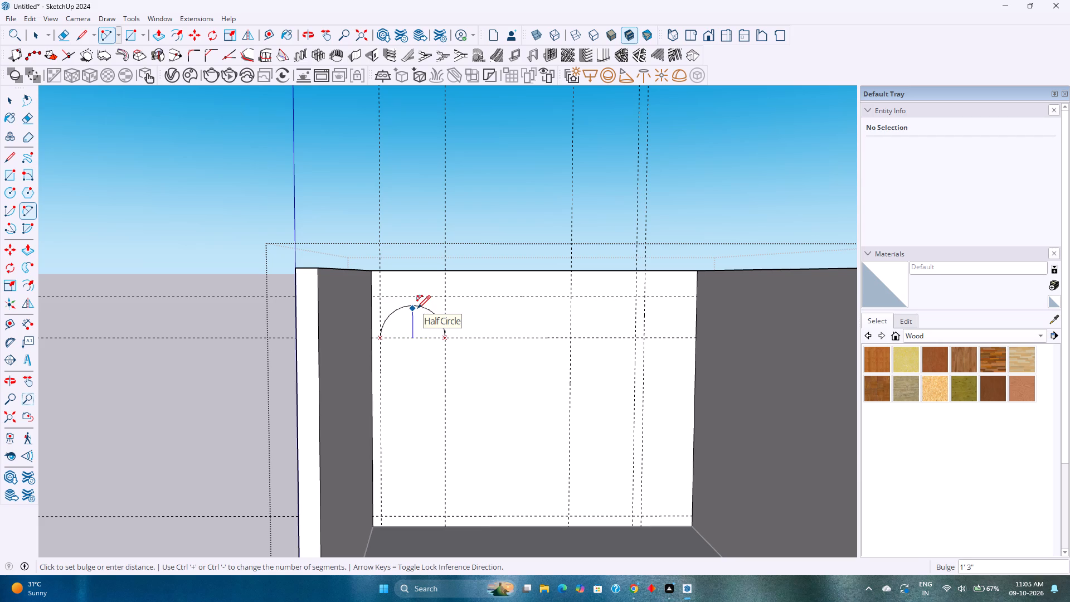
pyautogui.click(417, 308)
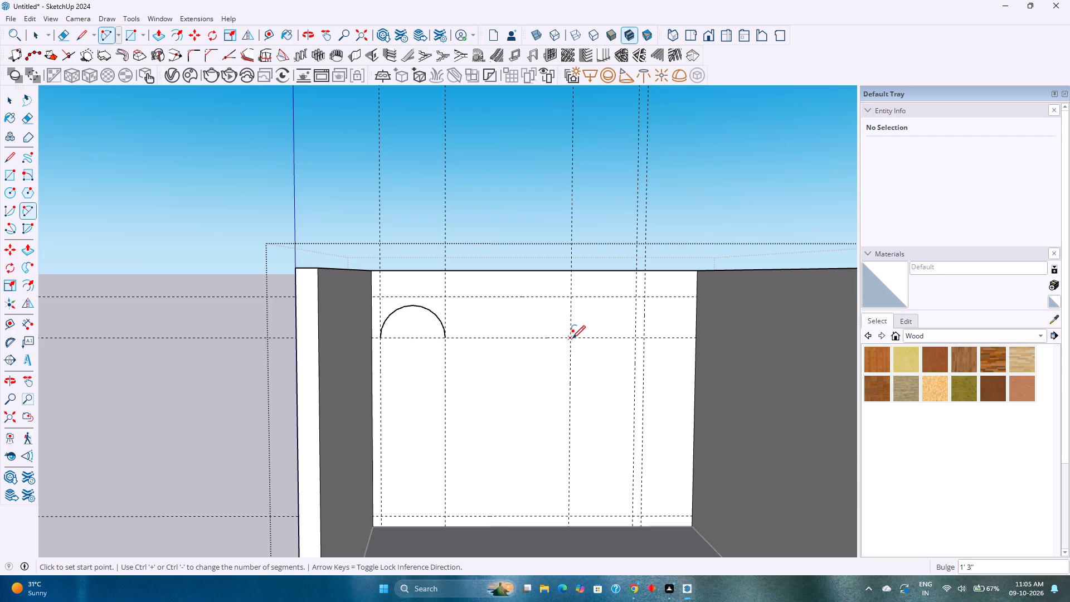
pyautogui.click(572, 338)
pyautogui.click(637, 337)
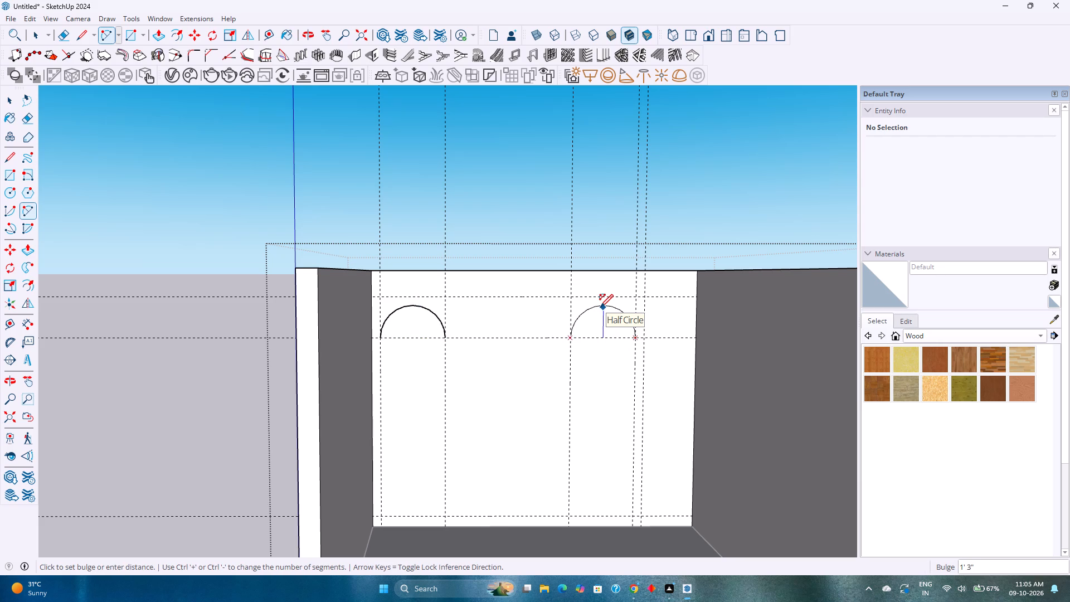
pyautogui.click(600, 307)
pyautogui.press('space')
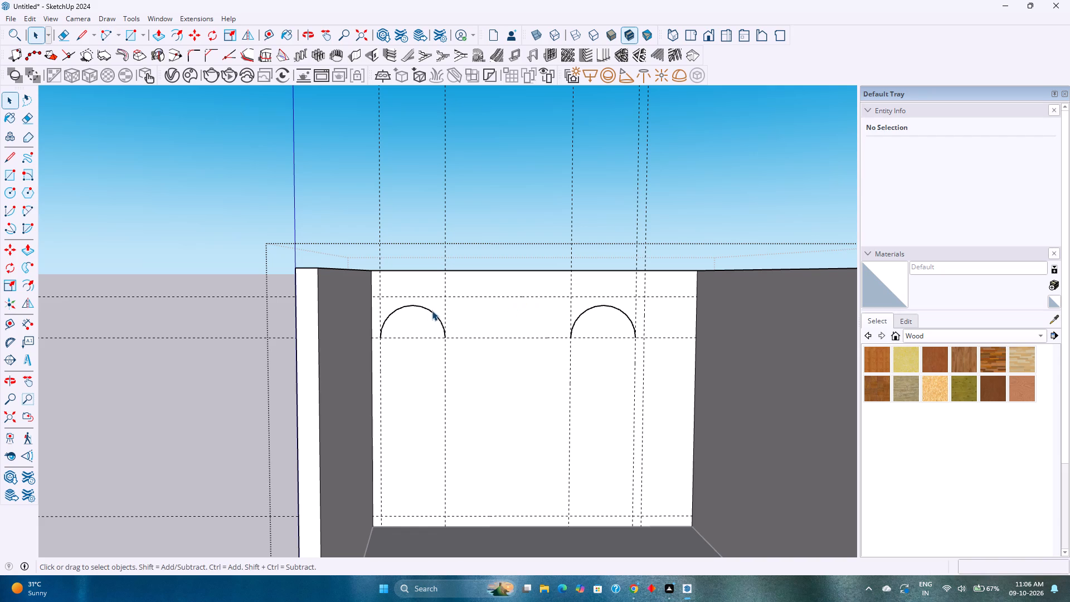
# Set the segment count of both the left and right arcs to 250.
pyautogui.click(431, 312)
pyautogui.doubleClick(959, 177)
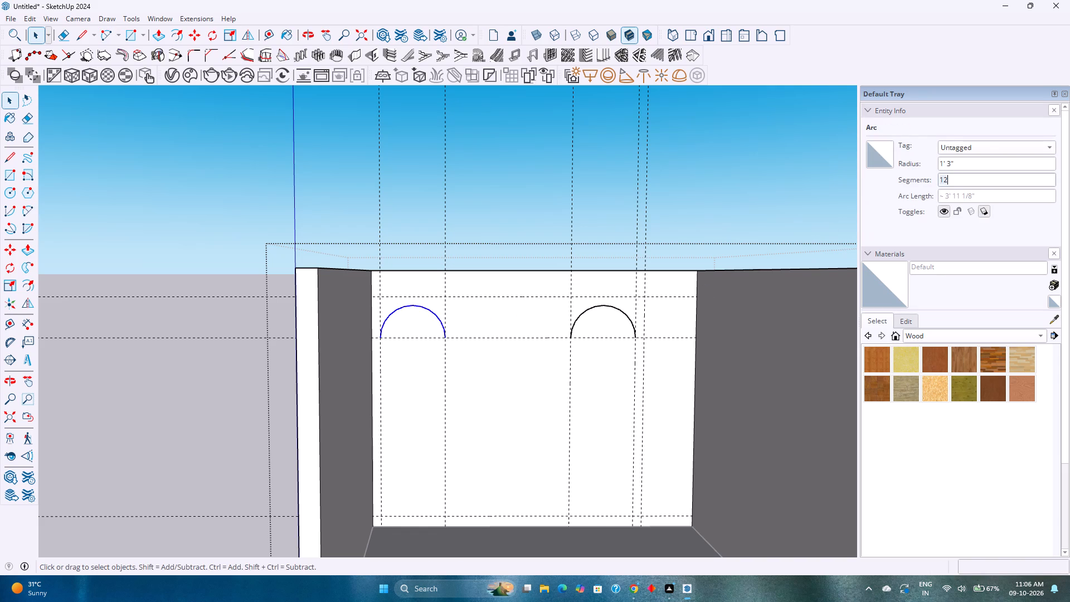
pyautogui.press('2')
pyautogui.press('5')
pyautogui.press('0')
pyautogui.press('Return')
pyautogui.click(623, 310)
pyautogui.doubleClick(970, 179)
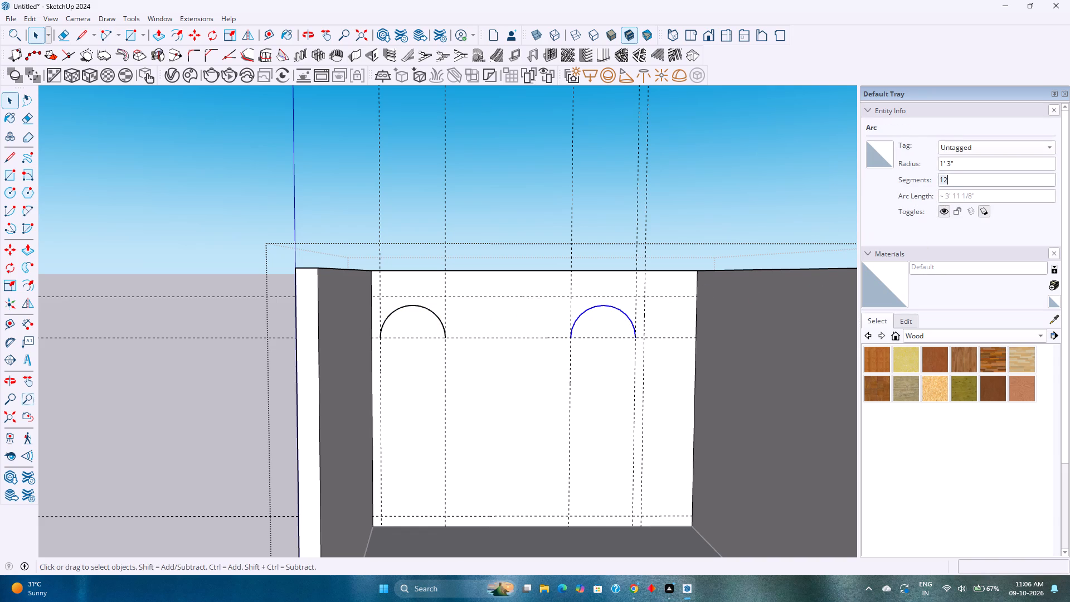
pyautogui.press('2')
pyautogui.press('5')
pyautogui.press('0')
pyautogui.press('Return')
# Draw rectangles below the arcs down to the bottom guide, about 2'6" by 7'1 1/2" left and 2'6" by 7' right.
pyautogui.click(127, 36)
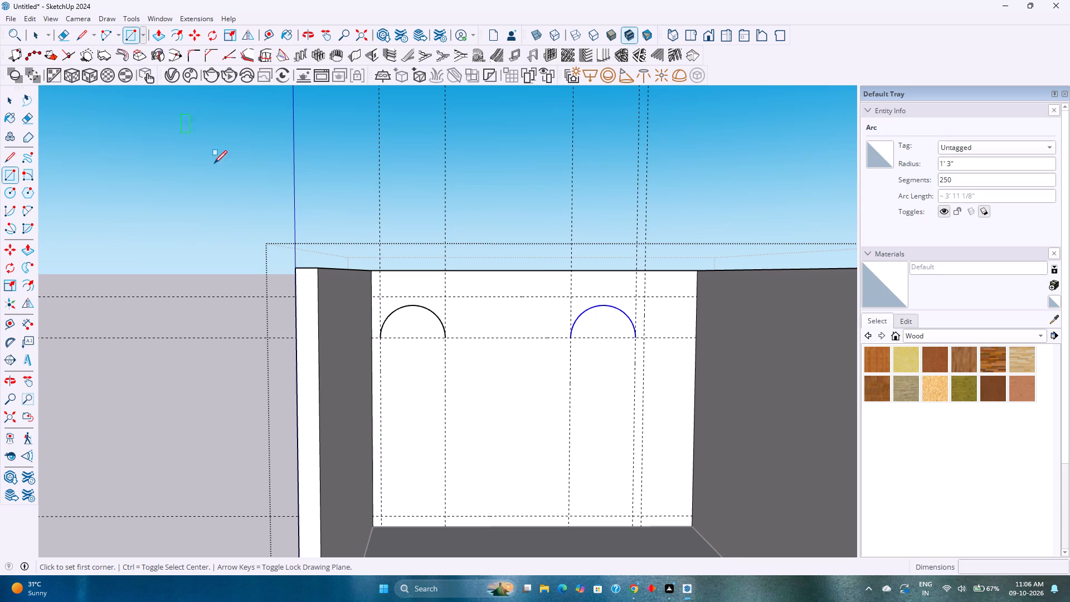
pyautogui.click(380, 334)
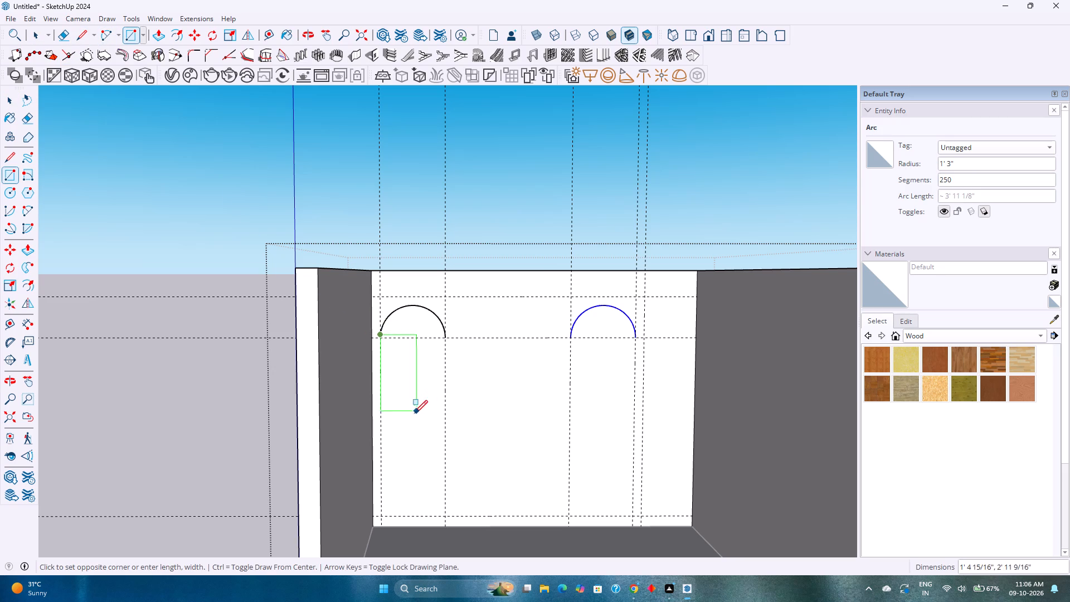
pyautogui.click(447, 516)
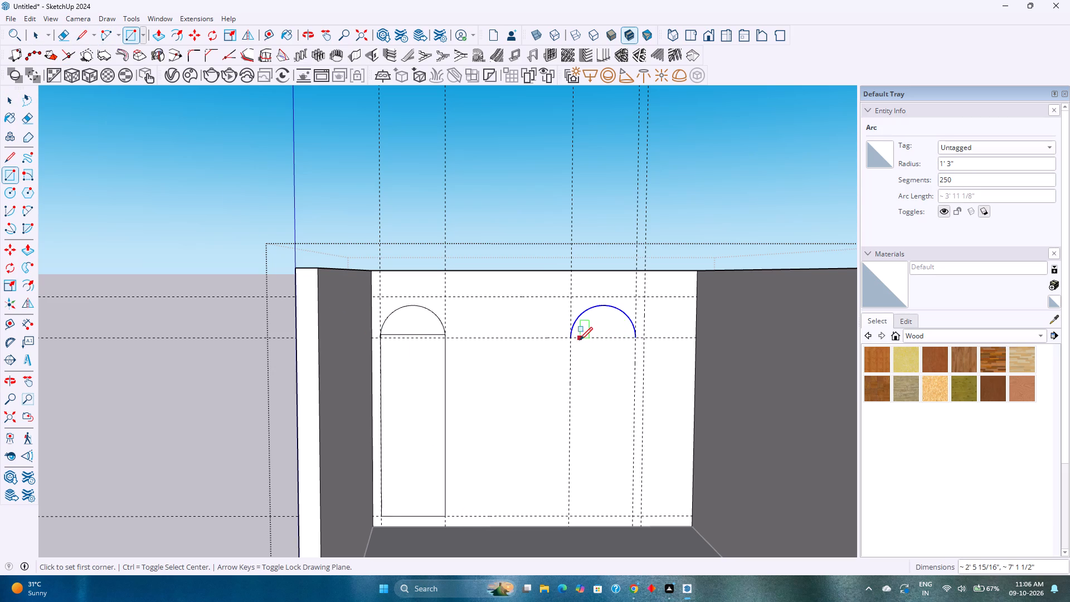
pyautogui.click(573, 339)
pyautogui.click(633, 515)
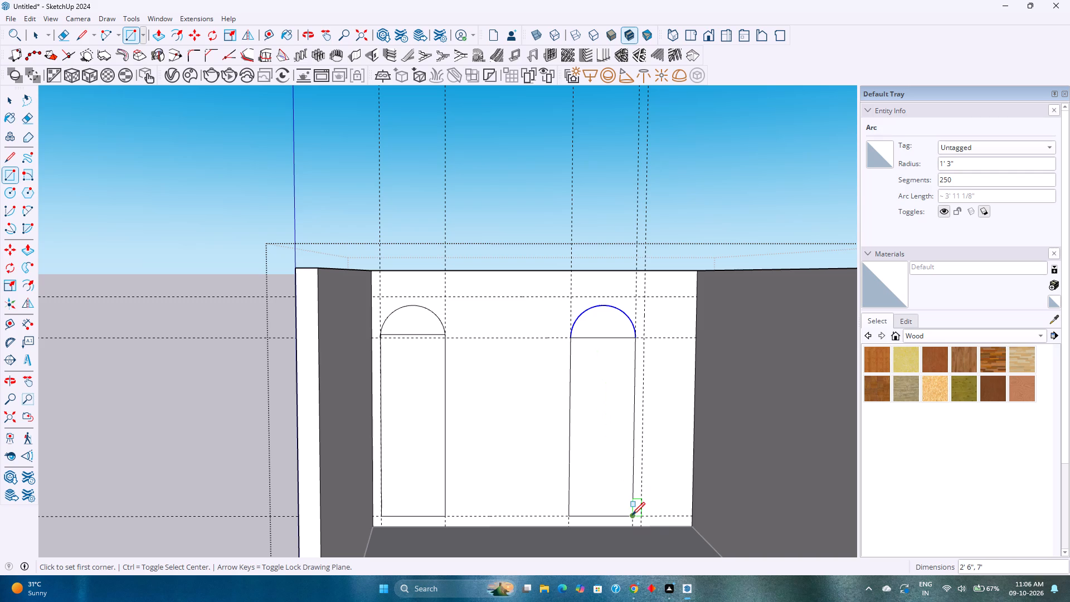
# Undo both rectangles and redraw them 2'6" by 7' from the arc ends down to the bottom guide.
pyautogui.scroll(2, 425, 360)
pyautogui.moveTo(425, 360); pyautogui.dragTo(384, 377, button='middle')
pyautogui.middleClick(383, 377)
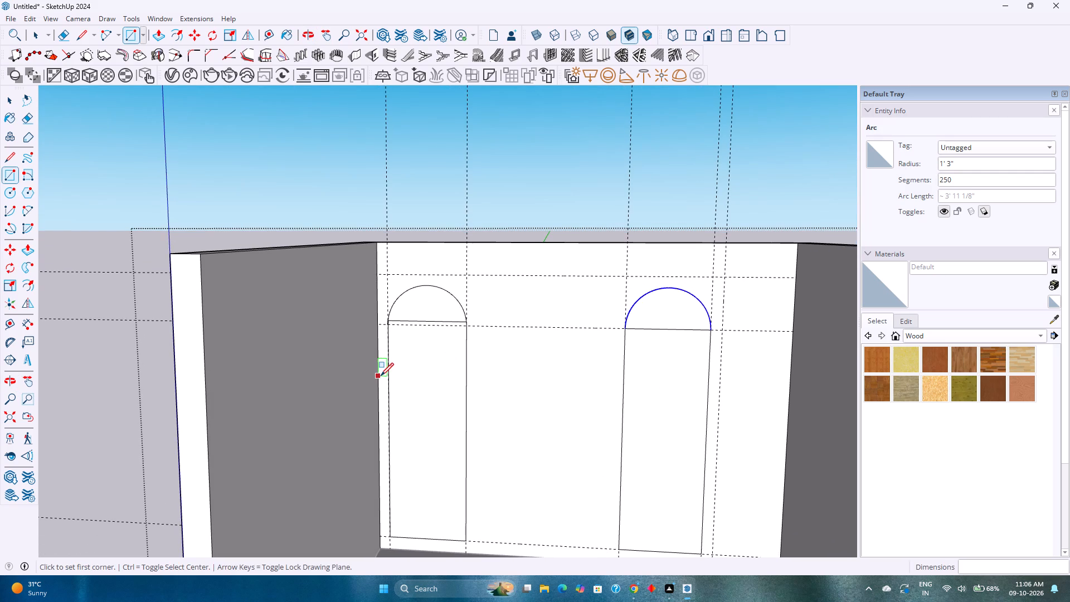
pyautogui.hotkey('ctrl', 'z')
pyautogui.hotkey('ctrl', 'z')
pyautogui.click(388, 328)
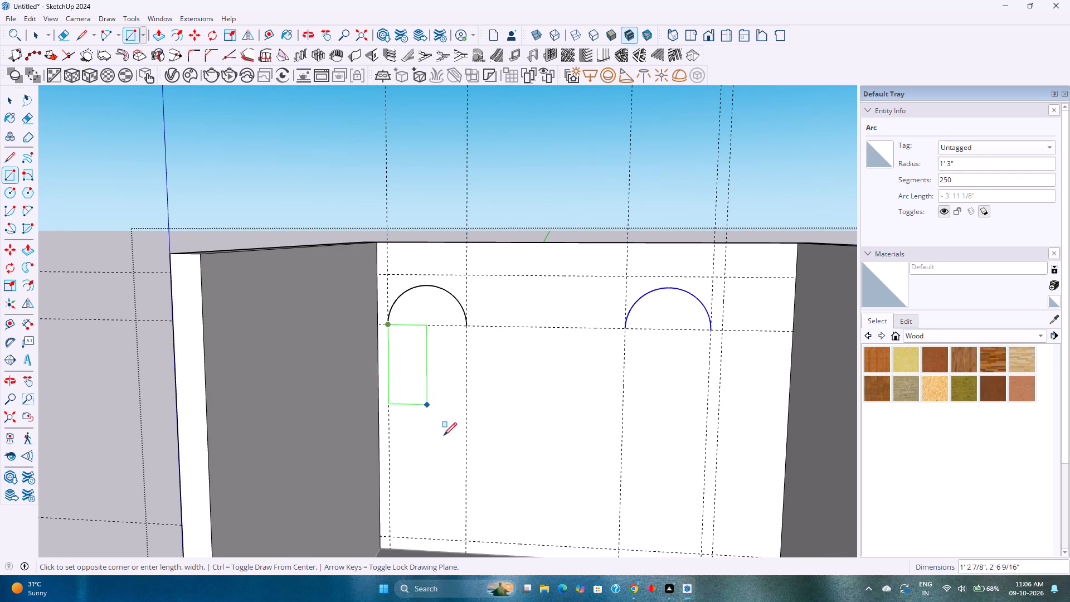
pyautogui.click(469, 539)
pyautogui.click(625, 332)
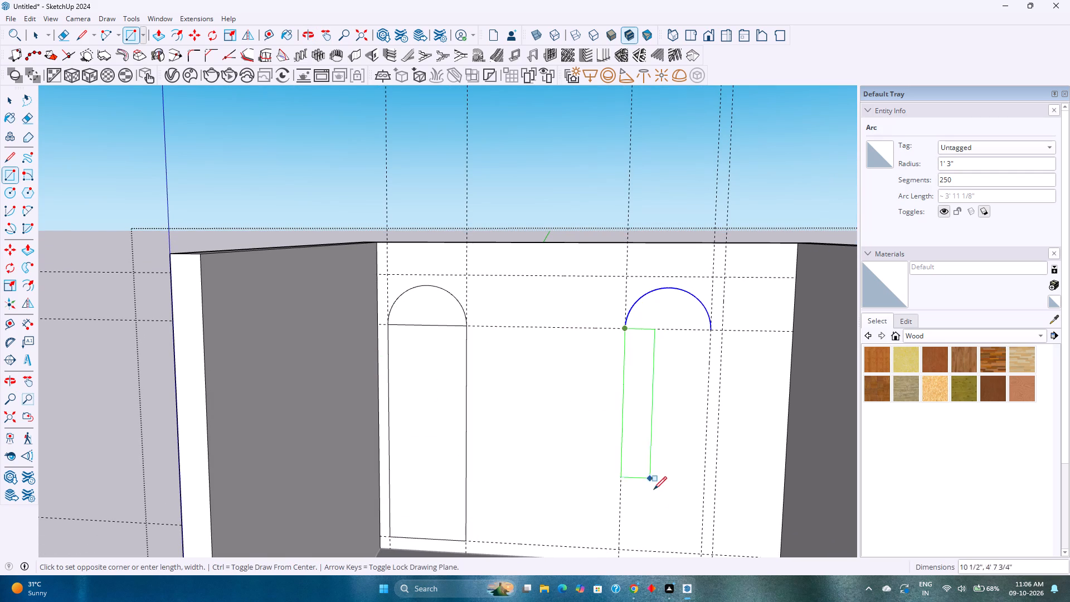
pyautogui.click(700, 553)
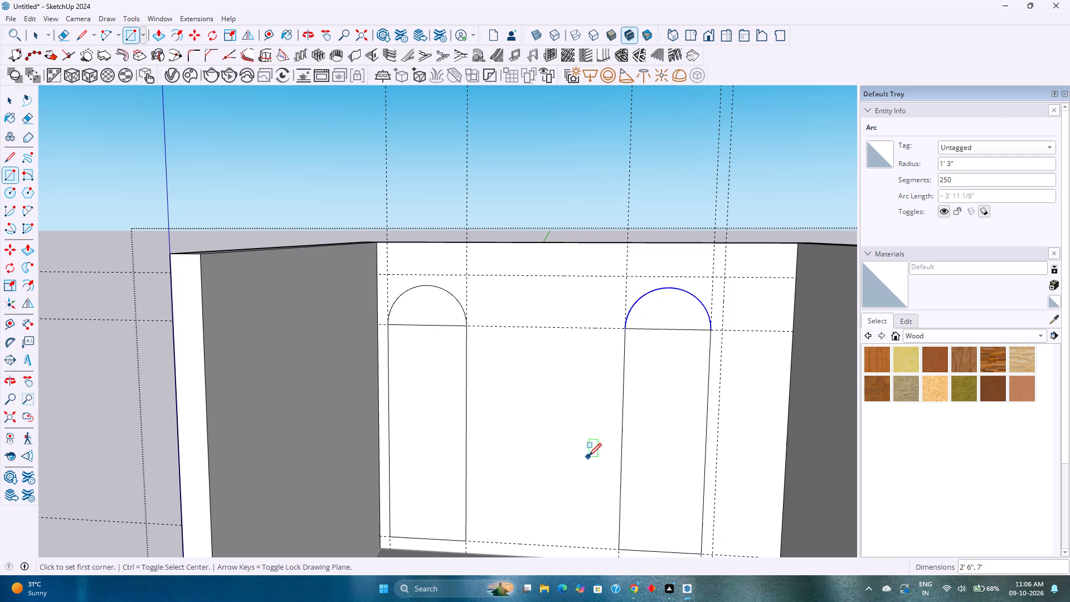
# Erase the horizontal line under each arc so arc and rectangle form one arched outline.
pyautogui.press('e')
pyautogui.click(654, 331)
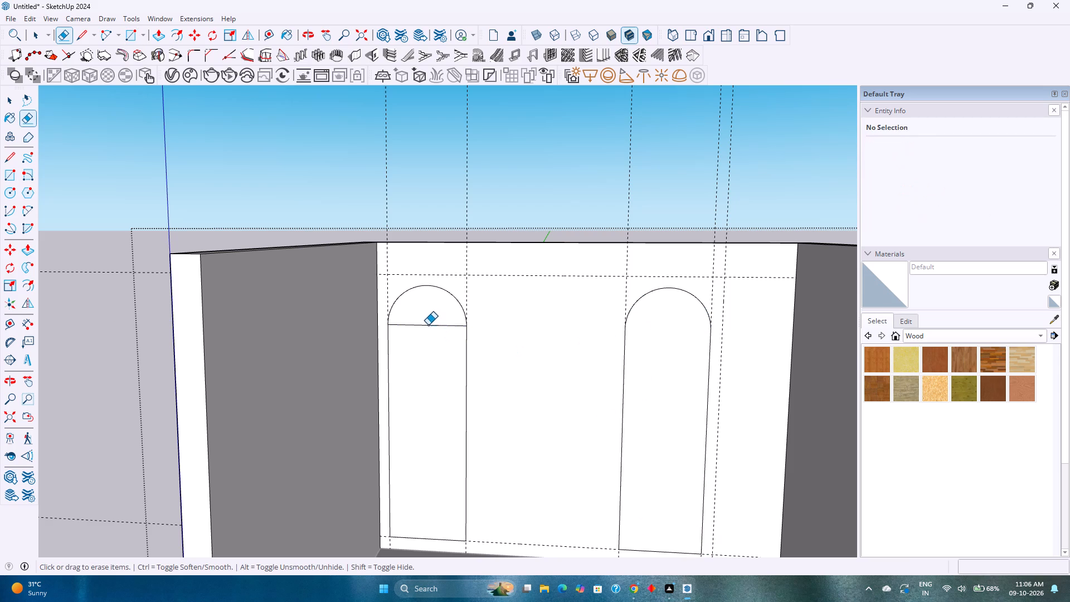
pyautogui.click(427, 326)
pyautogui.press('space')
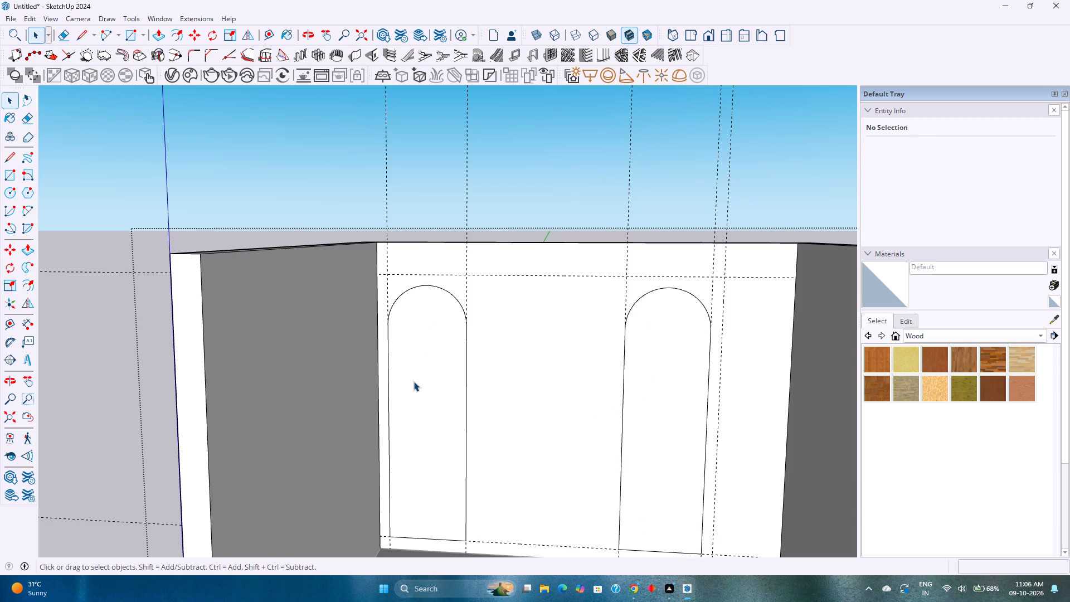
# Push both arched faces 3" into the back wall to form the recesses.
pyautogui.press('p')
pyautogui.click(426, 414)
pyautogui.moveTo(427, 406); pyautogui.dragTo(431, 425, button='middle')
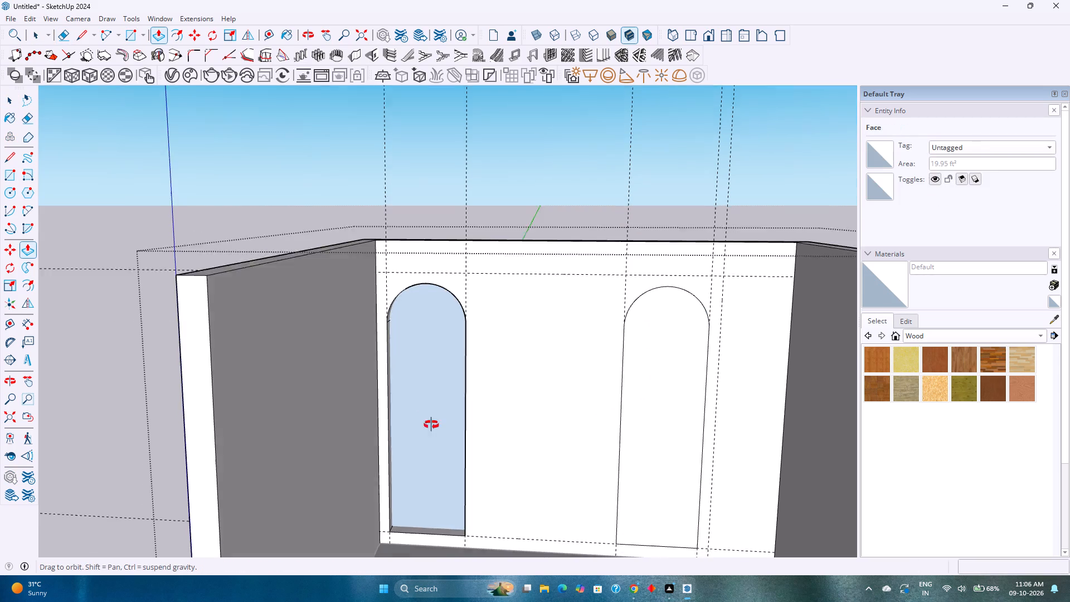
pyautogui.moveTo(431, 425); pyautogui.dragTo(386, 483, button='middle')
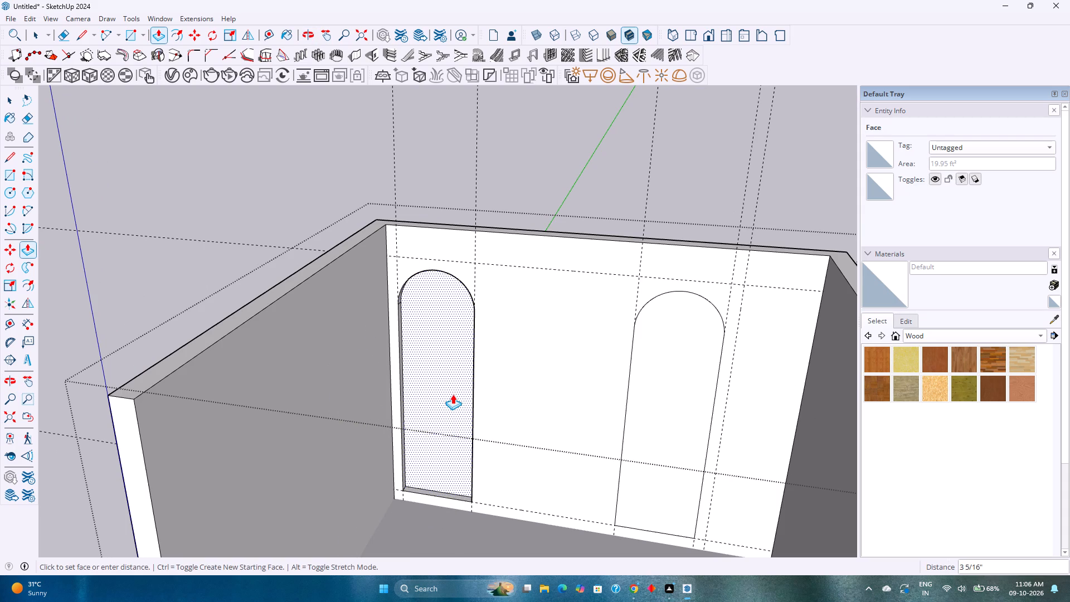
pyautogui.press('3')
pyautogui.press('Return')
pyautogui.doubleClick(665, 412)
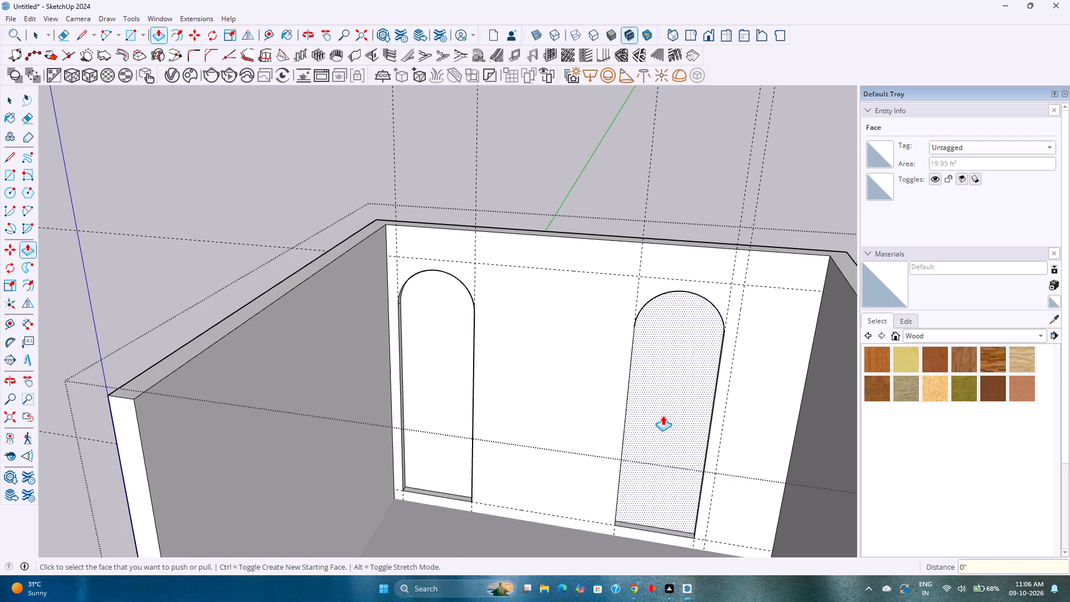
# Examine the bottom corner of the left recess, nearest the left wall, up close.
pyautogui.scroll(16, 416, 513)
pyautogui.moveTo(416, 468); pyautogui.dragTo(376, 494, button='middle')
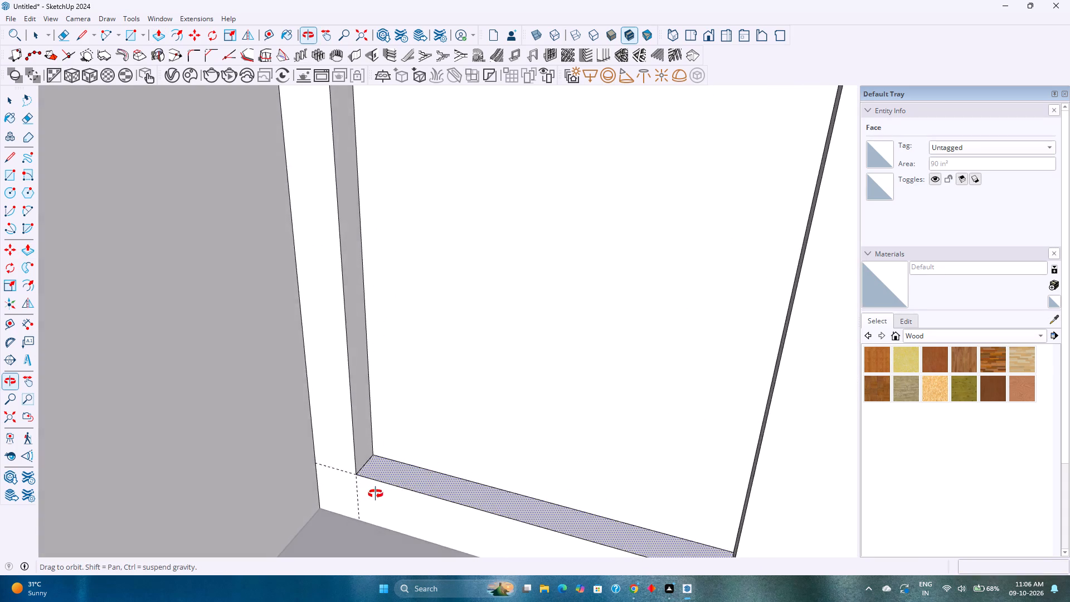
pyautogui.moveTo(376, 494); pyautogui.dragTo(362, 489, button='middle')
pyautogui.press('space')
pyautogui.scroll(-1, 346, 424)
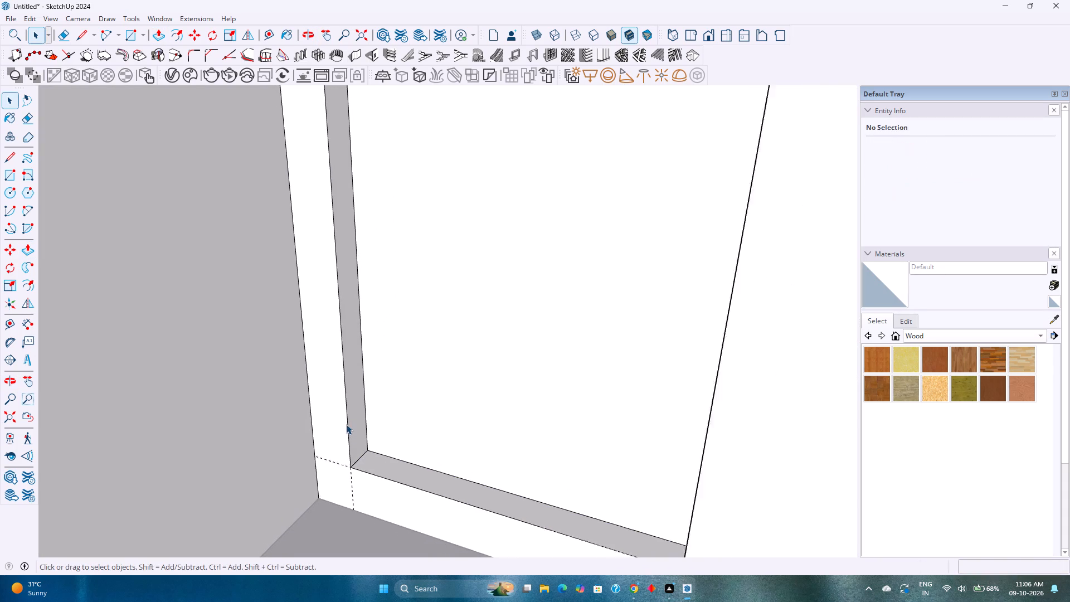
pyautogui.scroll(-3, 346, 424)
pyautogui.keyDown('shift'); pyautogui.moveTo(348, 424); pyautogui.dragTo(382, 468, button='middle'); pyautogui.keyUp('shift')
pyautogui.scroll(-4, 375, 455)
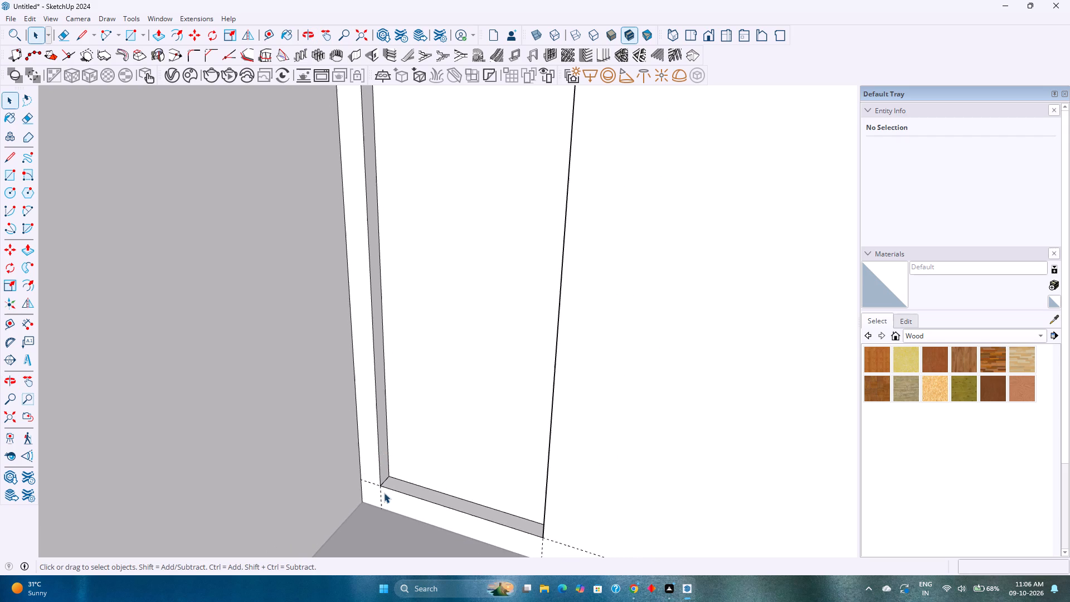
pyautogui.scroll(13, 384, 494)
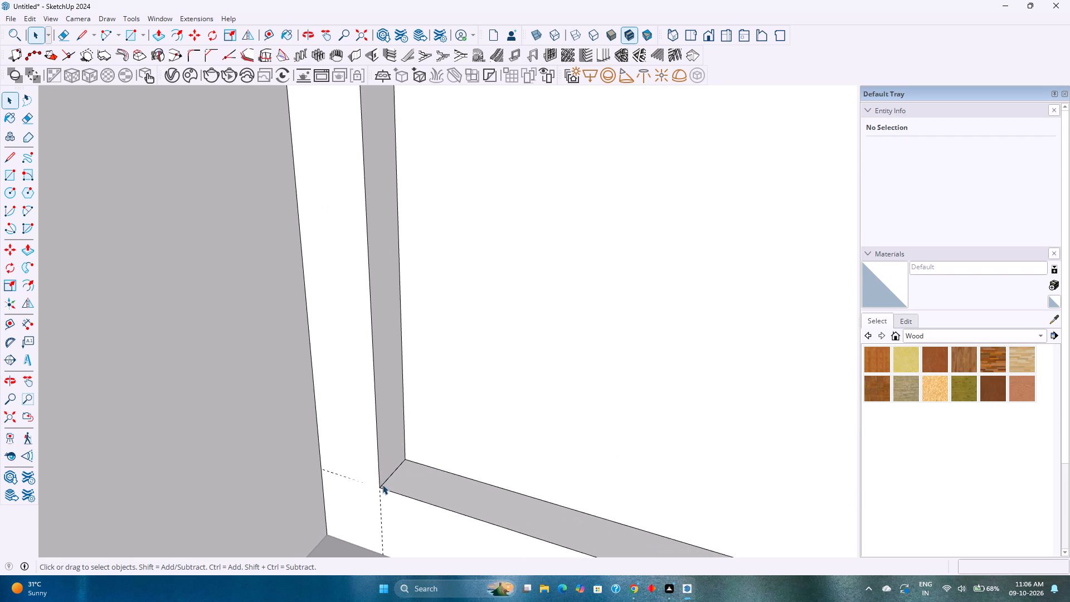
pyautogui.moveTo(382, 484); pyautogui.dragTo(342, 513, button='middle')
pyautogui.scroll(-1, 339, 509)
pyautogui.keyDown('shift'); pyautogui.moveTo(368, 487); pyautogui.dragTo(403, 438, button='middle'); pyautogui.keyUp('shift')
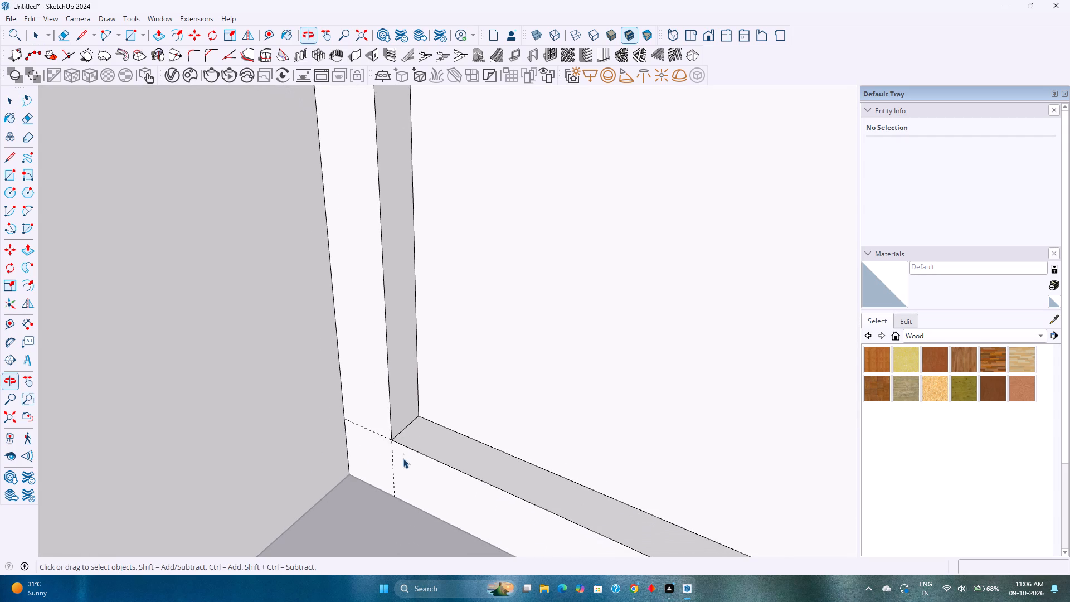
pyautogui.scroll(11, 402, 460)
pyautogui.moveTo(398, 431); pyautogui.dragTo(331, 503, button='middle')
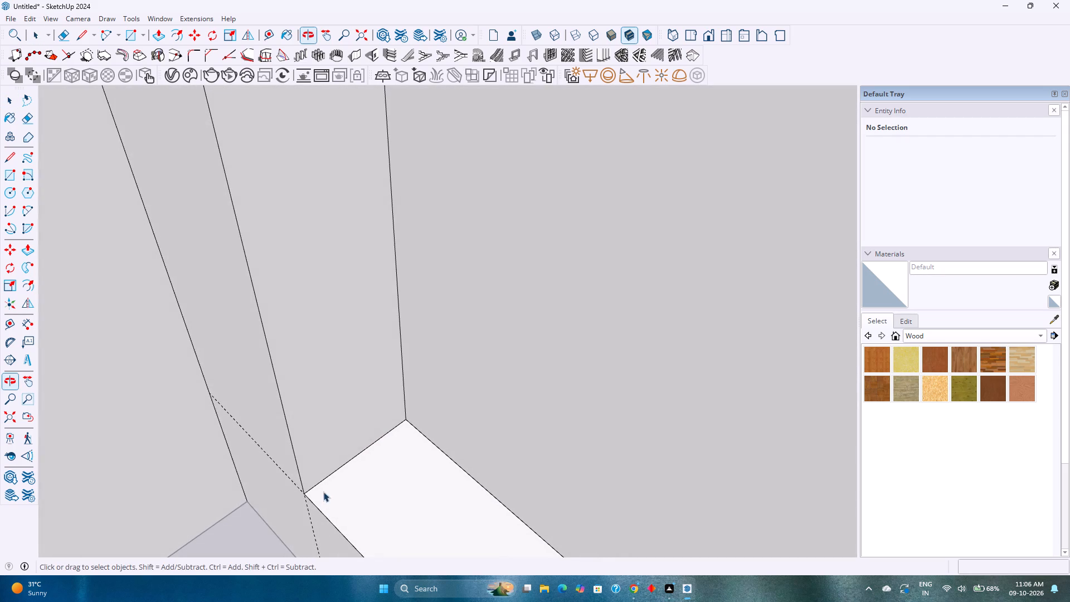
pyautogui.scroll(-7, 322, 462)
pyautogui.moveTo(318, 462); pyautogui.dragTo(371, 456, button='middle')
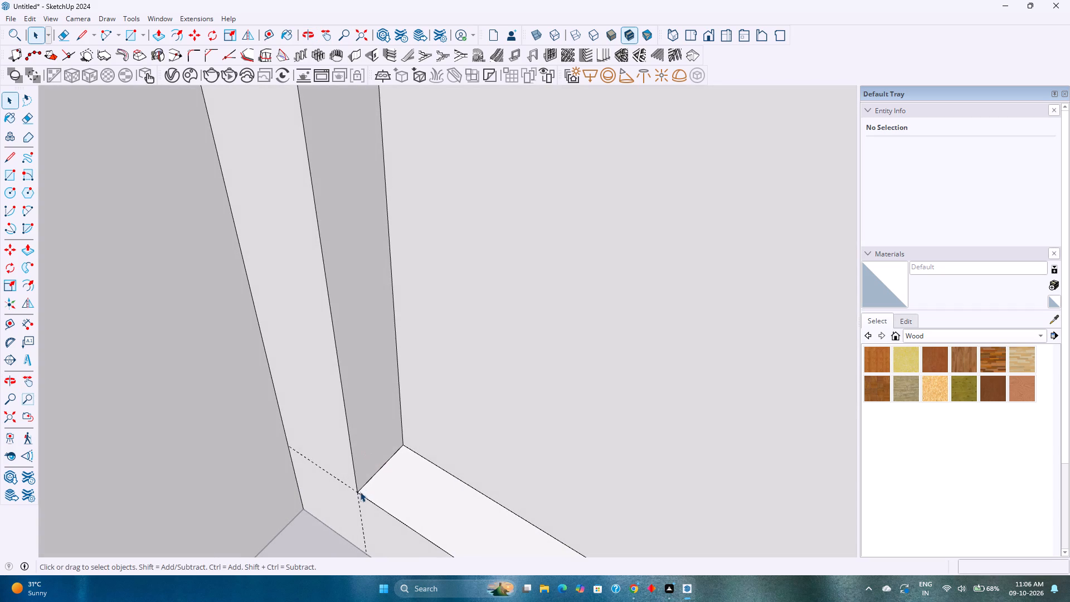
pyautogui.scroll(-4, 358, 493)
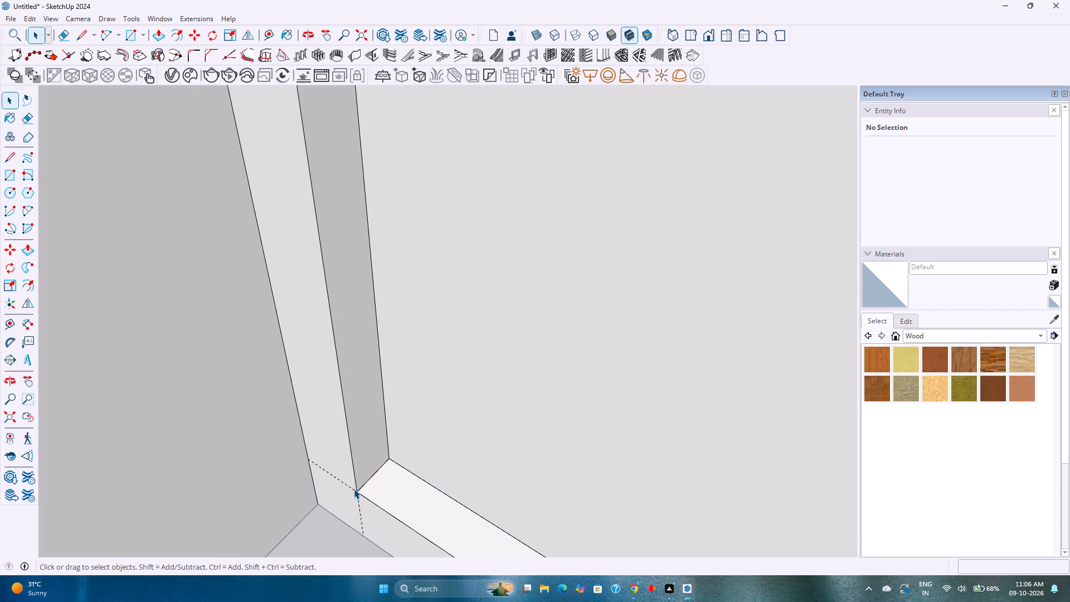
pyautogui.scroll(-3, 354, 488)
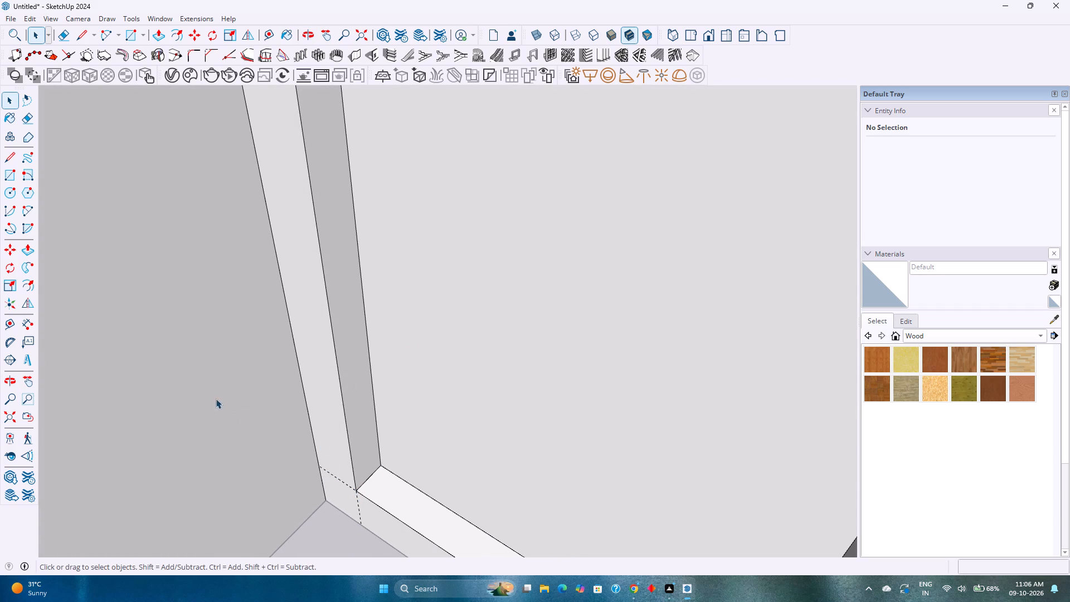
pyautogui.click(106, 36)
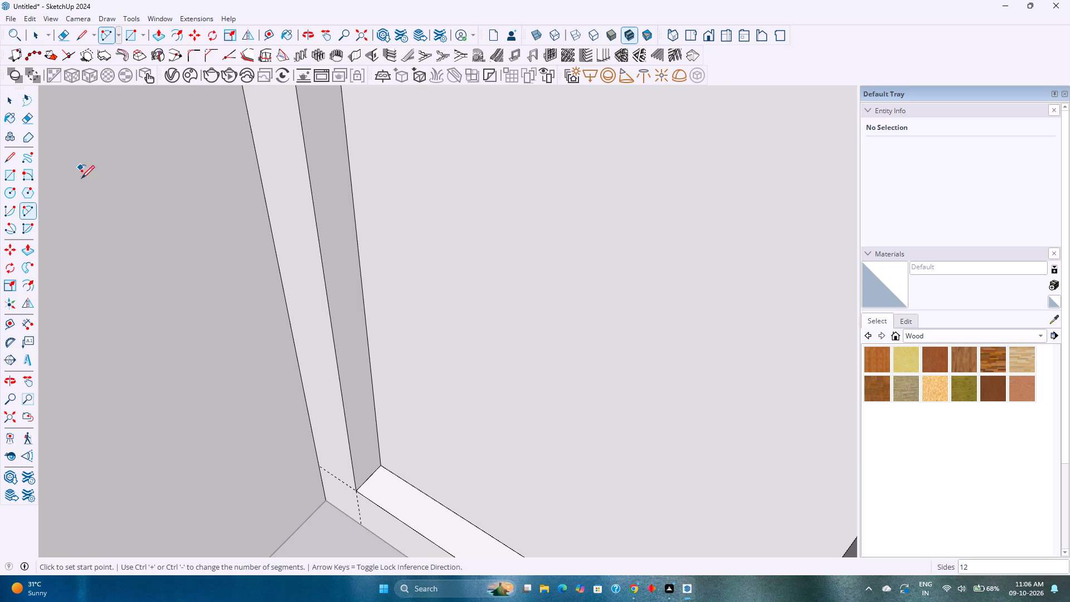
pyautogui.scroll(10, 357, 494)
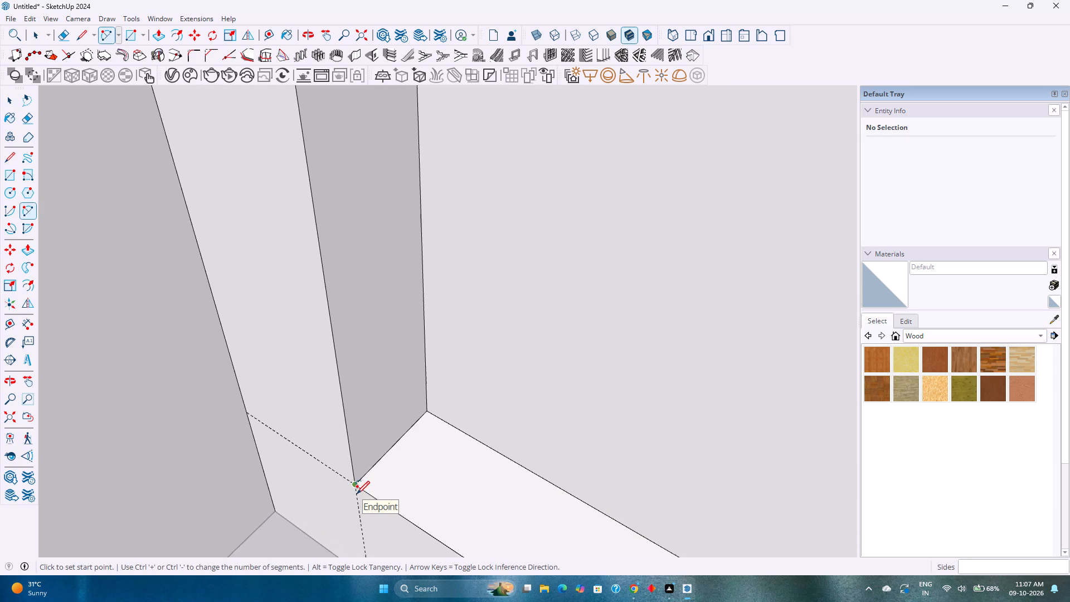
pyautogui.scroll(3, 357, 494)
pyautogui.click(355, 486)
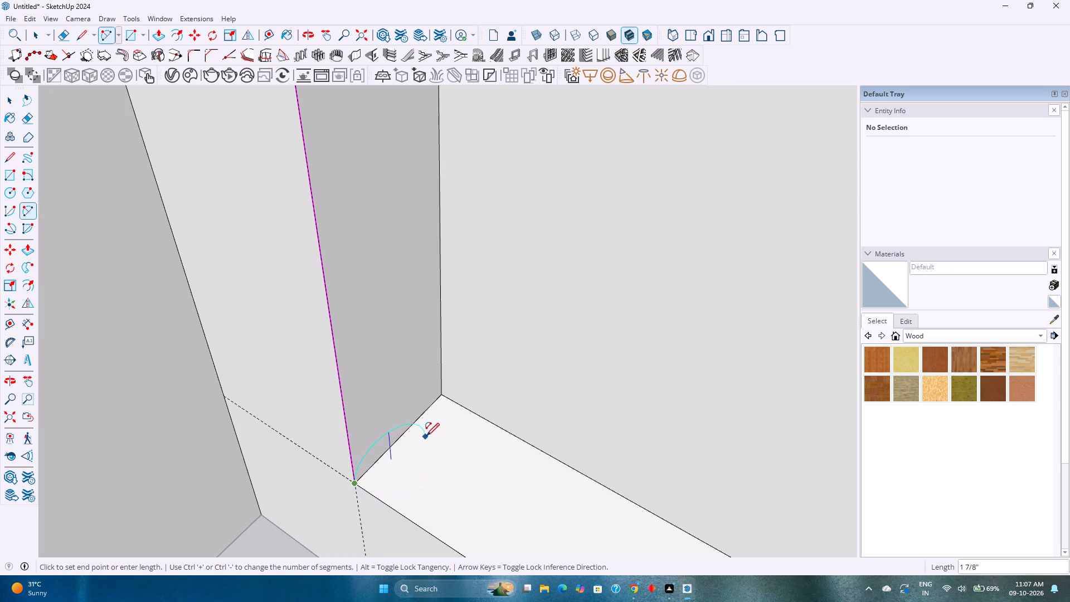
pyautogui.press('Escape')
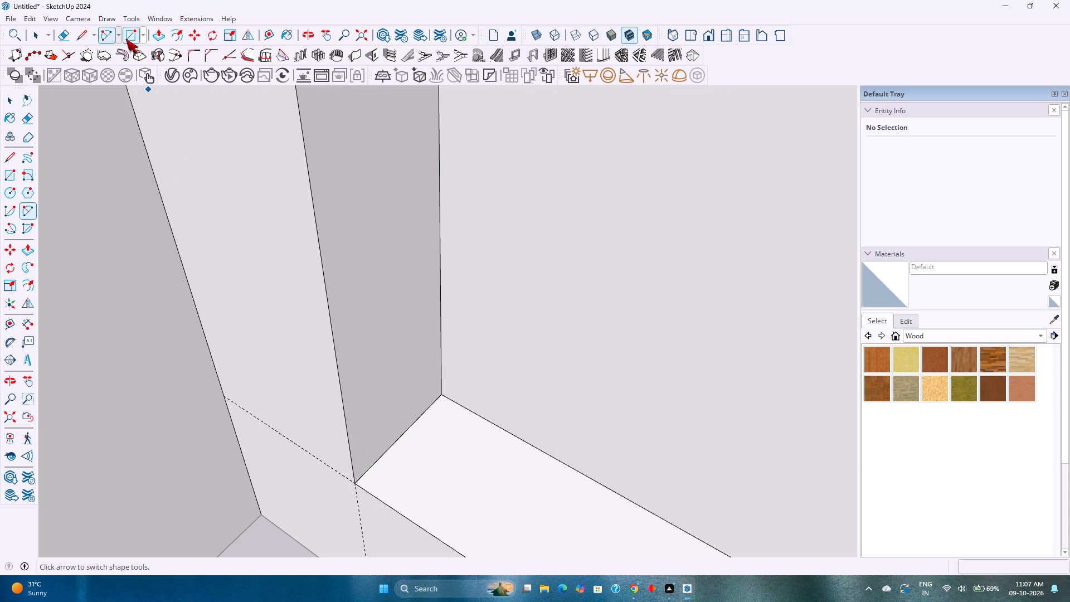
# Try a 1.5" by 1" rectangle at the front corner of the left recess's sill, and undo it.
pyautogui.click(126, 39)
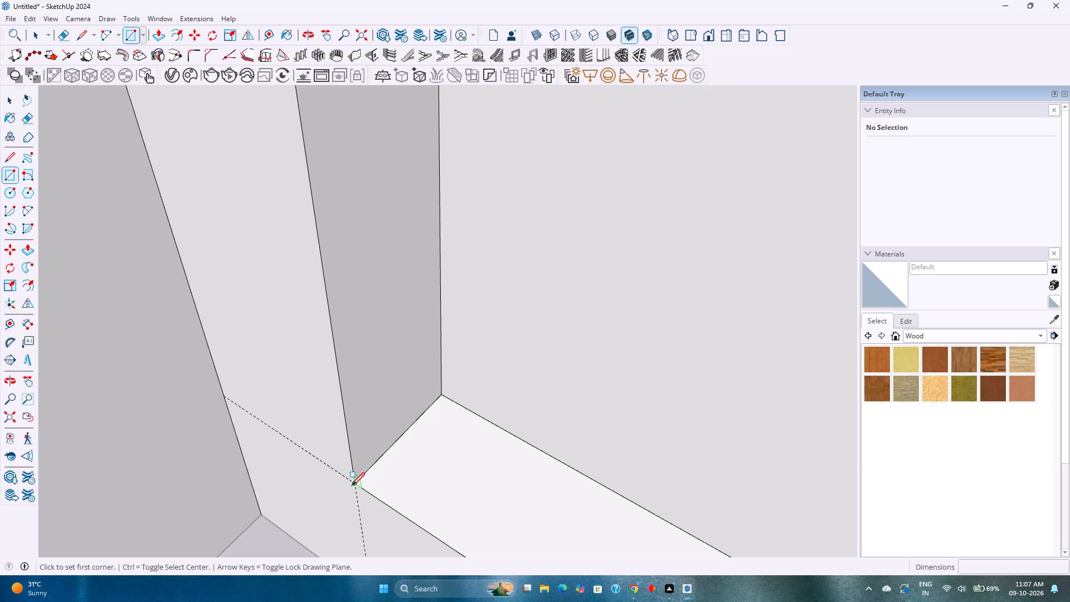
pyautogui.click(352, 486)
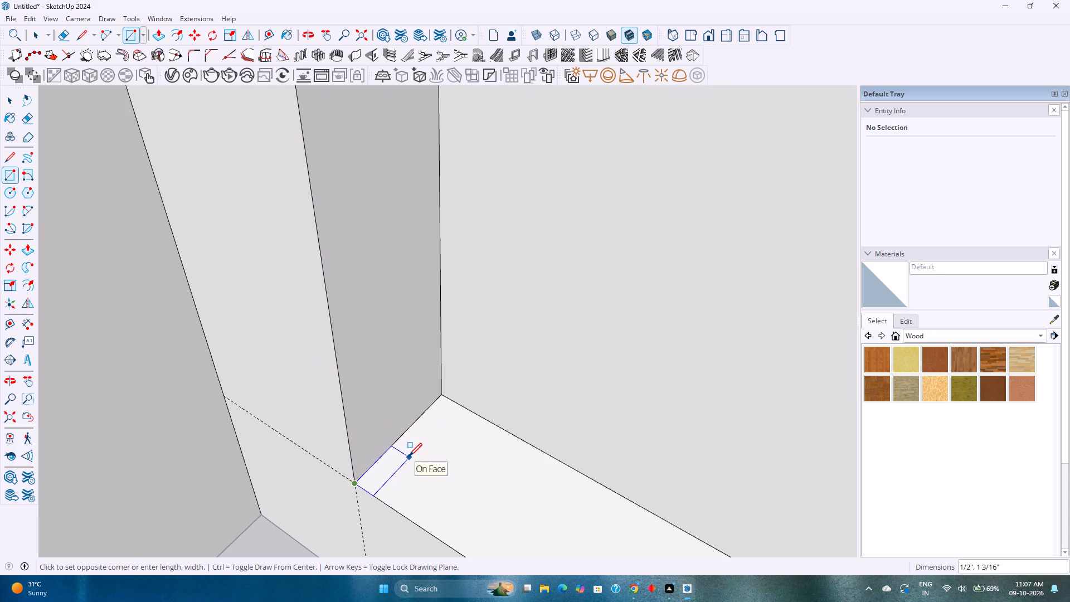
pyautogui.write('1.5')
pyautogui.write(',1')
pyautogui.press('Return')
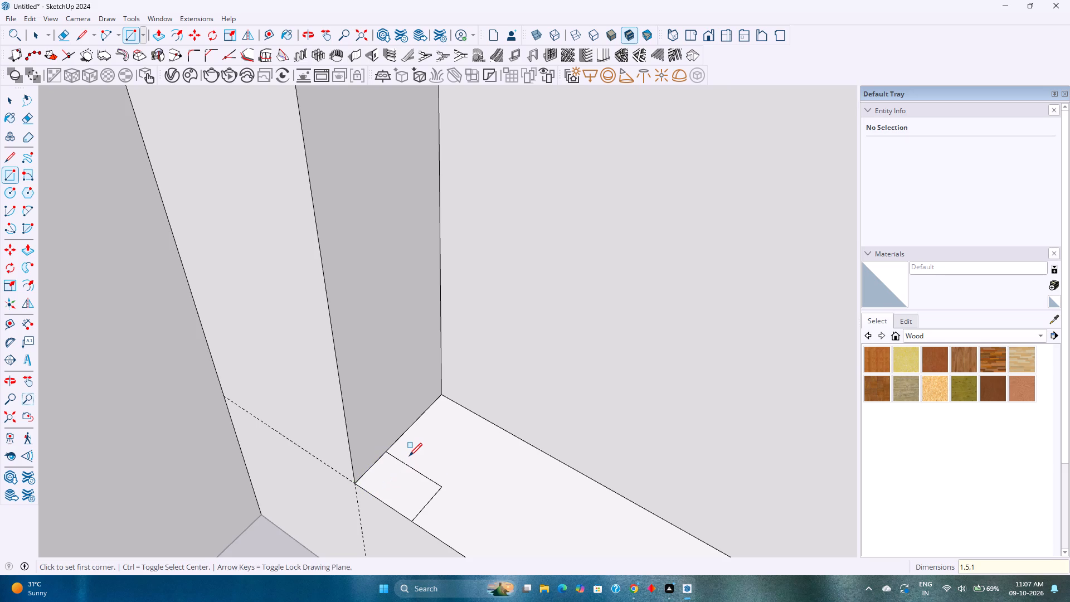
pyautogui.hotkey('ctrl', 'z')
# Draw a 1" by 1.5" rectangle on the left recess's sill from its front corner, 1.5" along the depth.
pyautogui.click(359, 480)
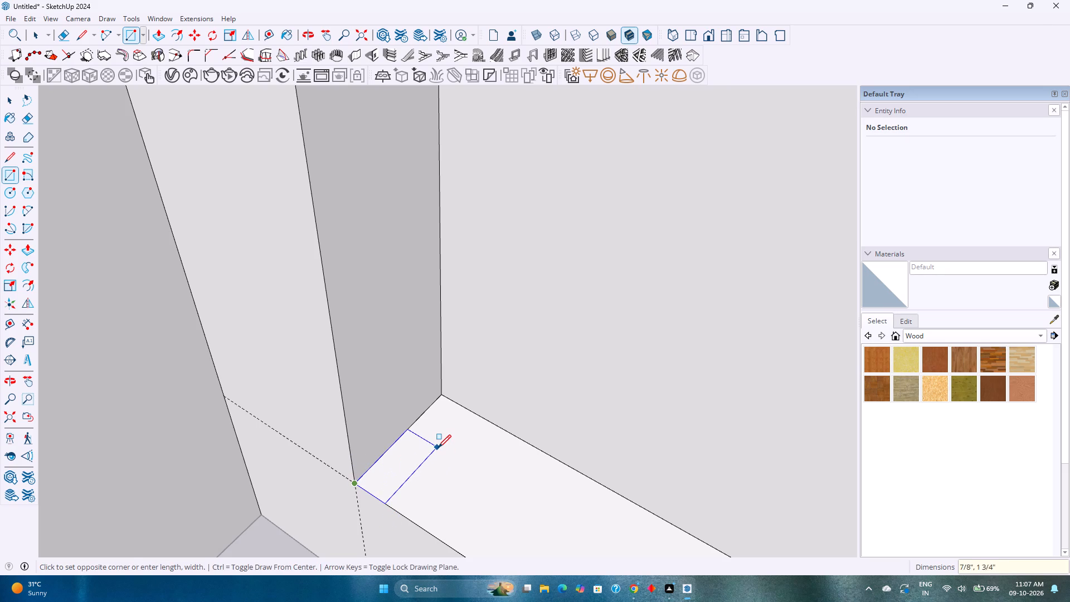
pyautogui.write('1,1.5')
pyautogui.press('Return')
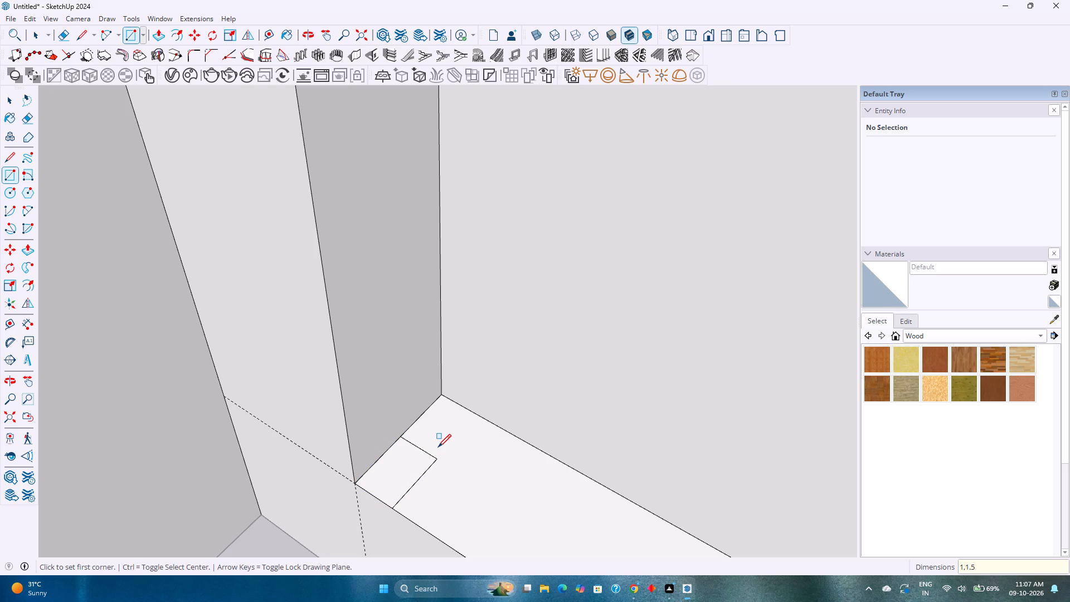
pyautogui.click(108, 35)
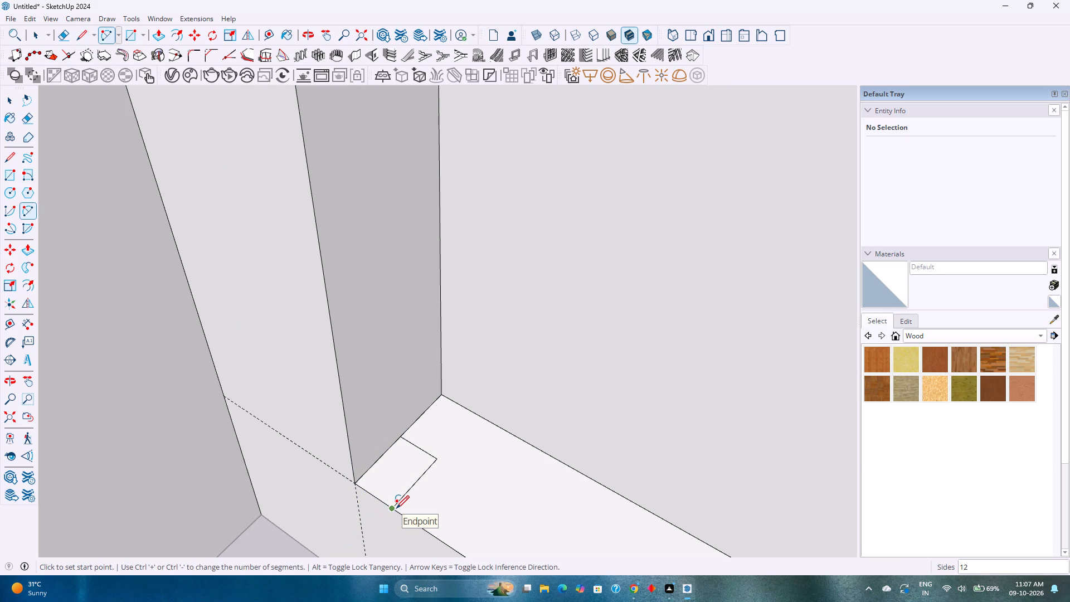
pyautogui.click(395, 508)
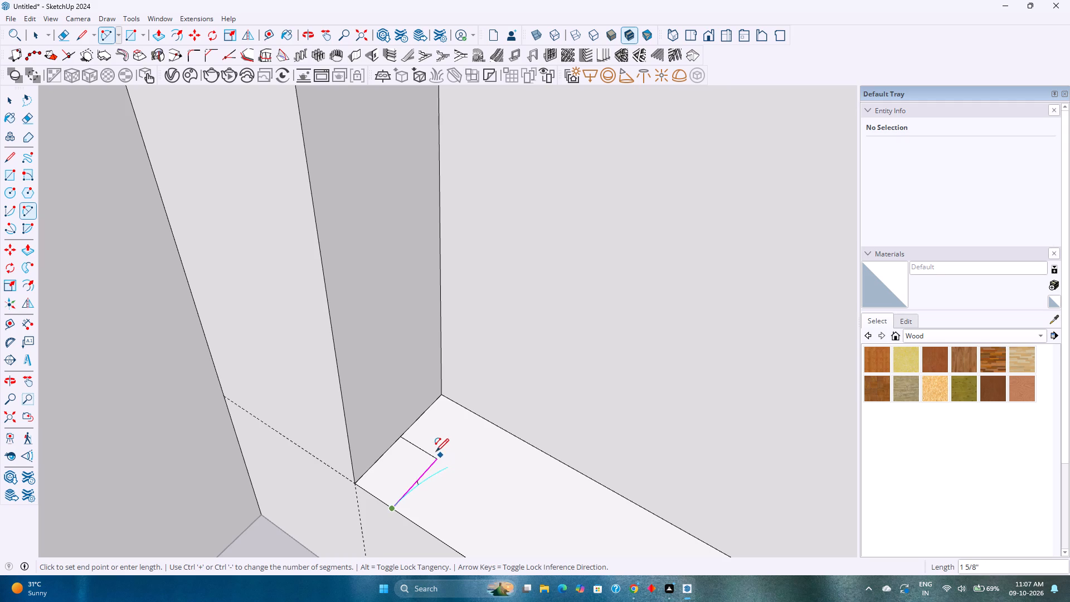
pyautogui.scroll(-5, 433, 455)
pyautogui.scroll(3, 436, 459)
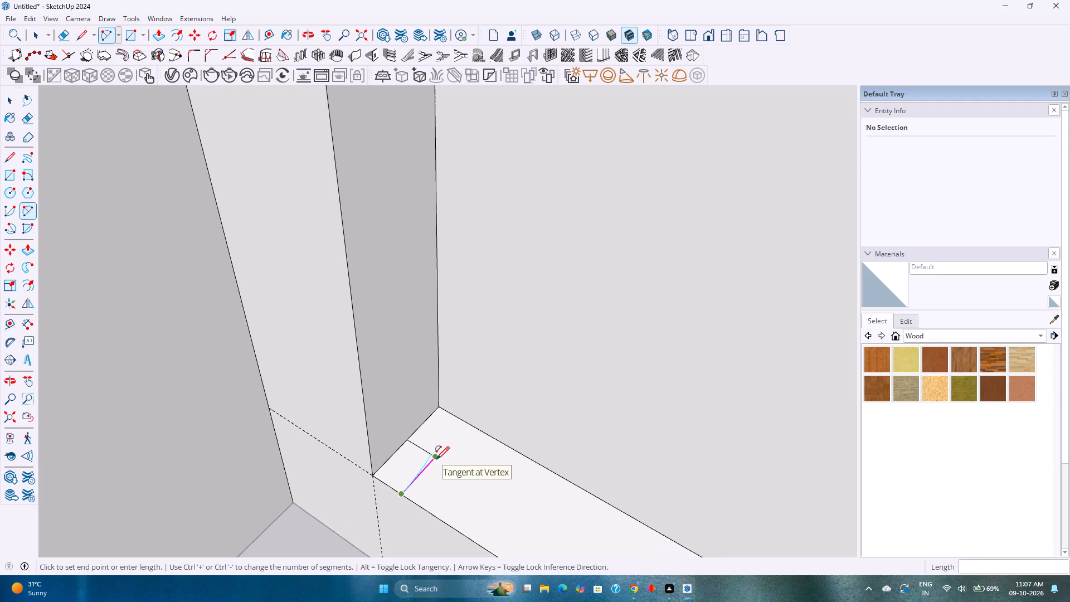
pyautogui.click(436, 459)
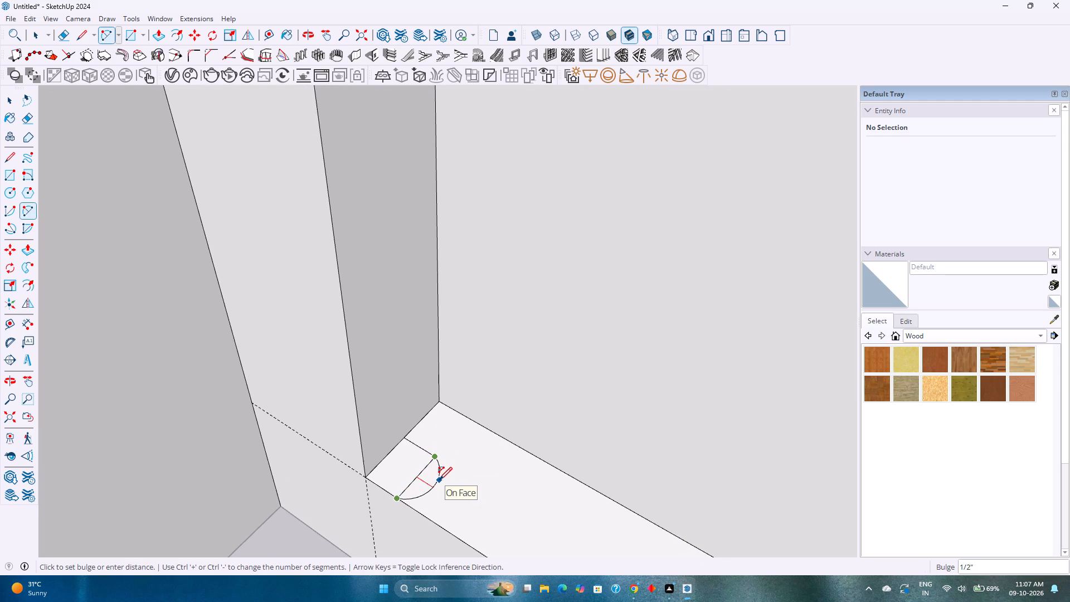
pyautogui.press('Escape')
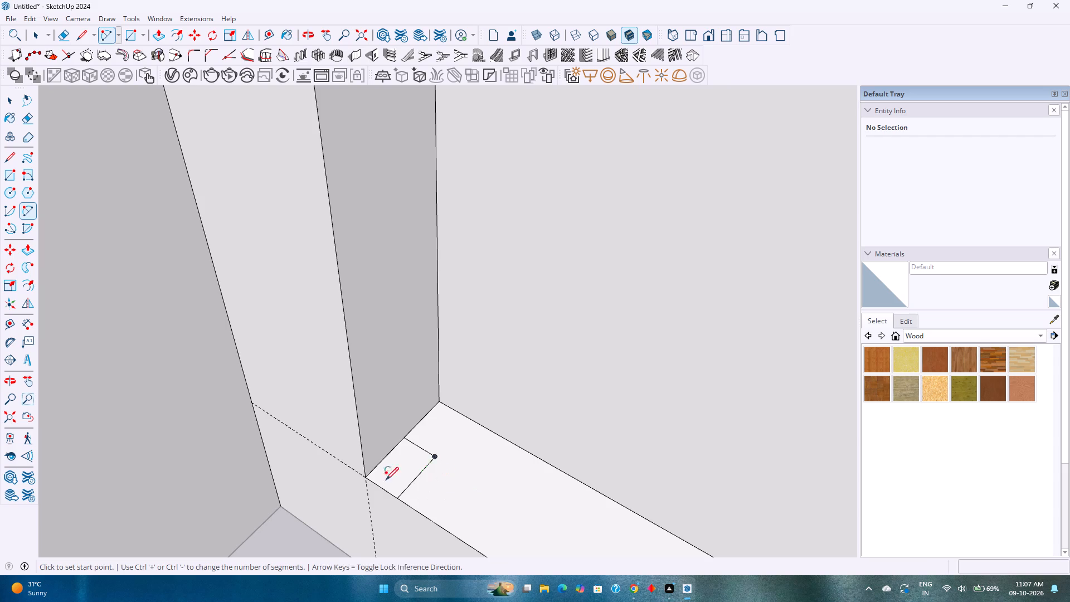
# Draw an arc with a 1/4" bulge diagonally across the sill rectangle from its front corner, and erase the rectangle's leftover outer edge.
pyautogui.click(365, 478)
pyautogui.click(437, 460)
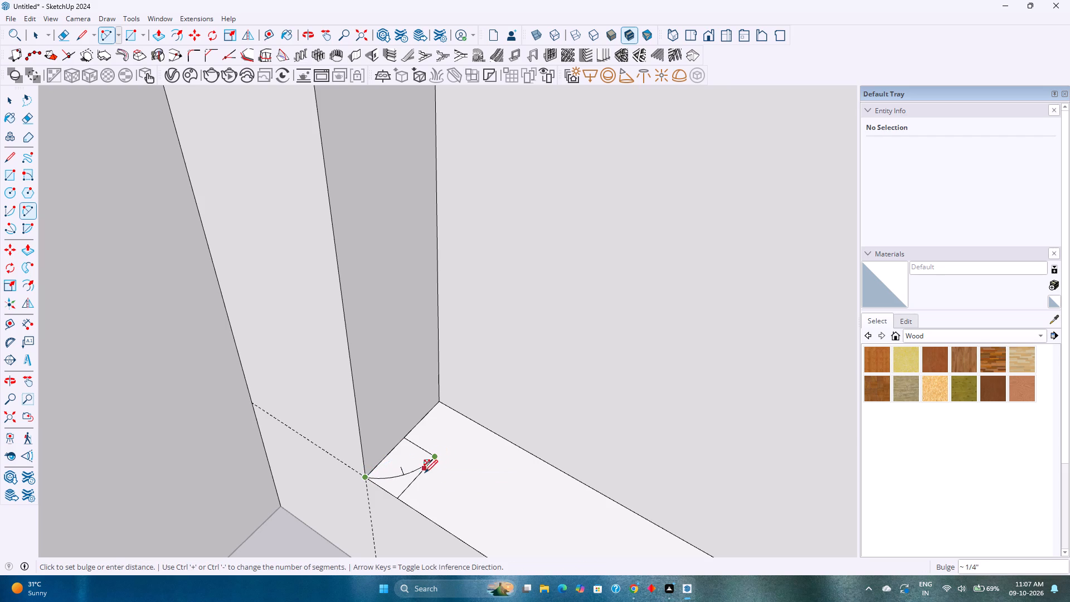
pyautogui.scroll(5, 418, 477)
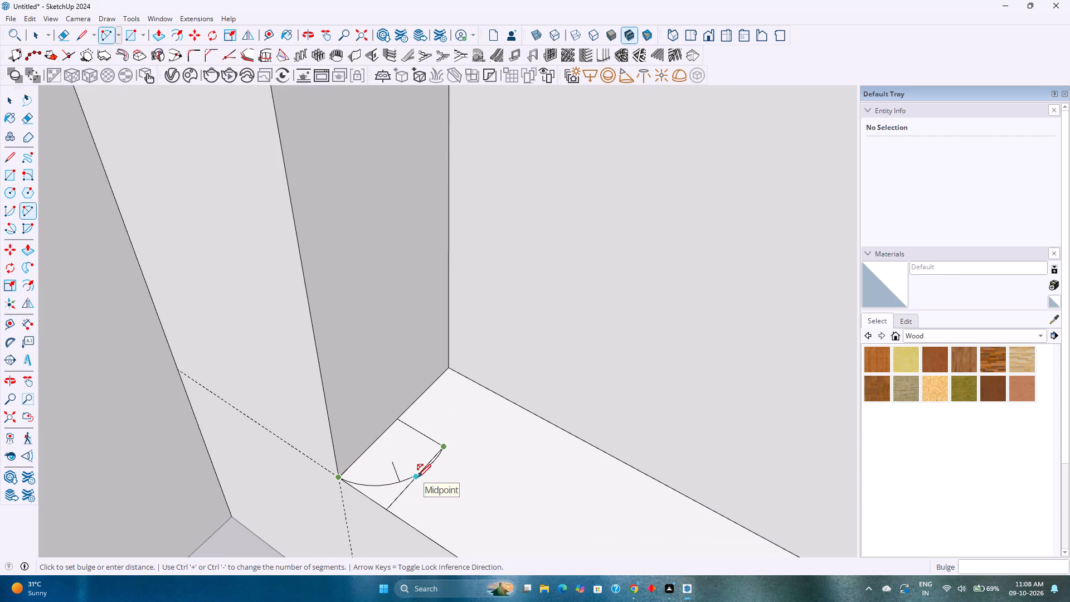
pyautogui.scroll(5, 418, 477)
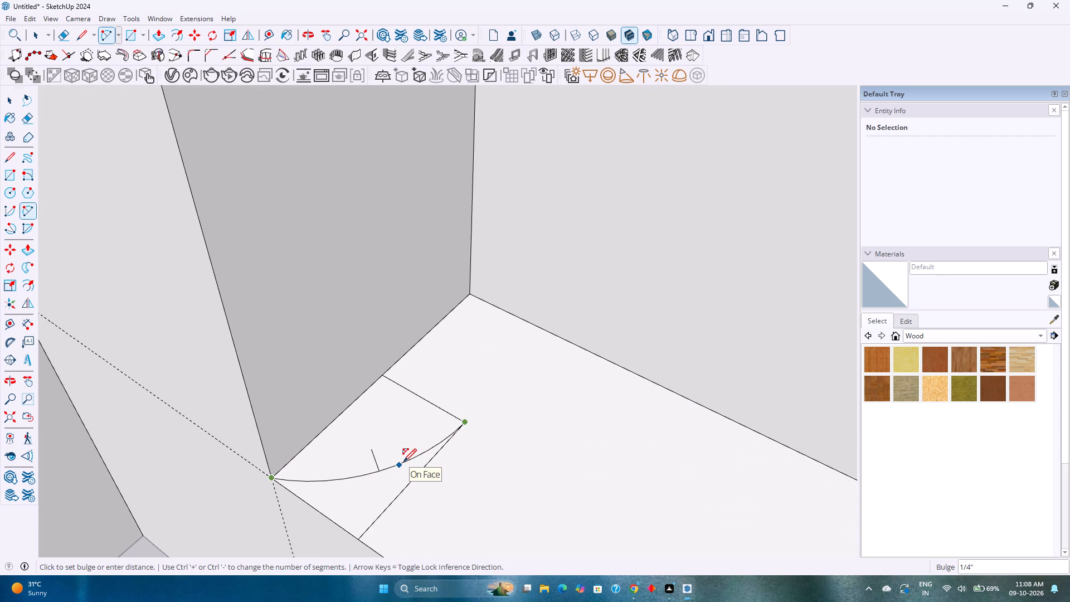
pyautogui.click(403, 462)
pyautogui.press('e')
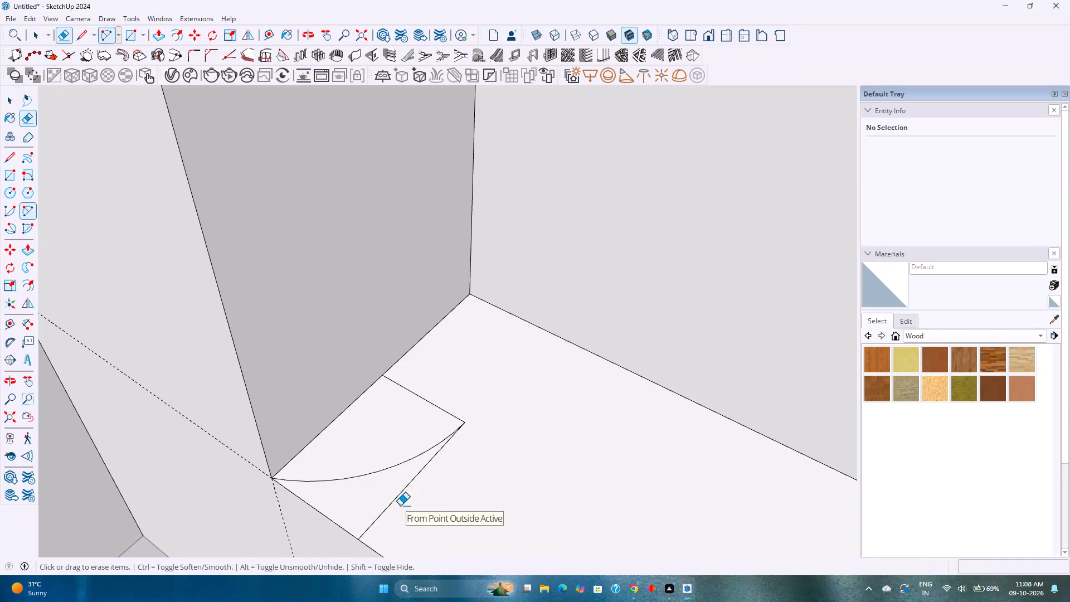
pyautogui.click(398, 496)
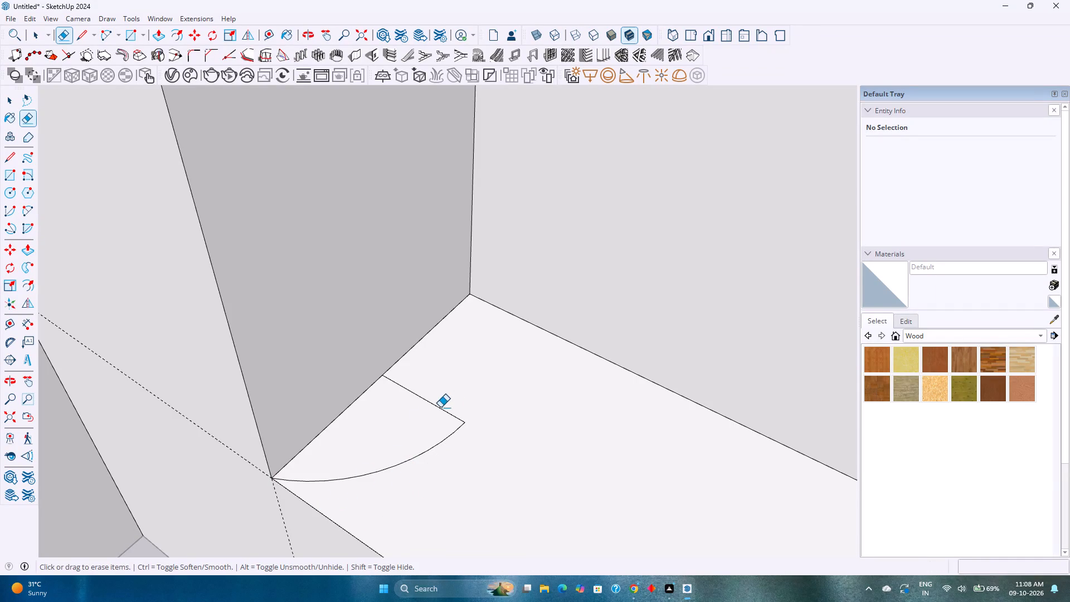
# Set the profile arc's segment count to 30.
pyautogui.press('space')
pyautogui.click(403, 462)
pyautogui.scroll(-7, 403, 459)
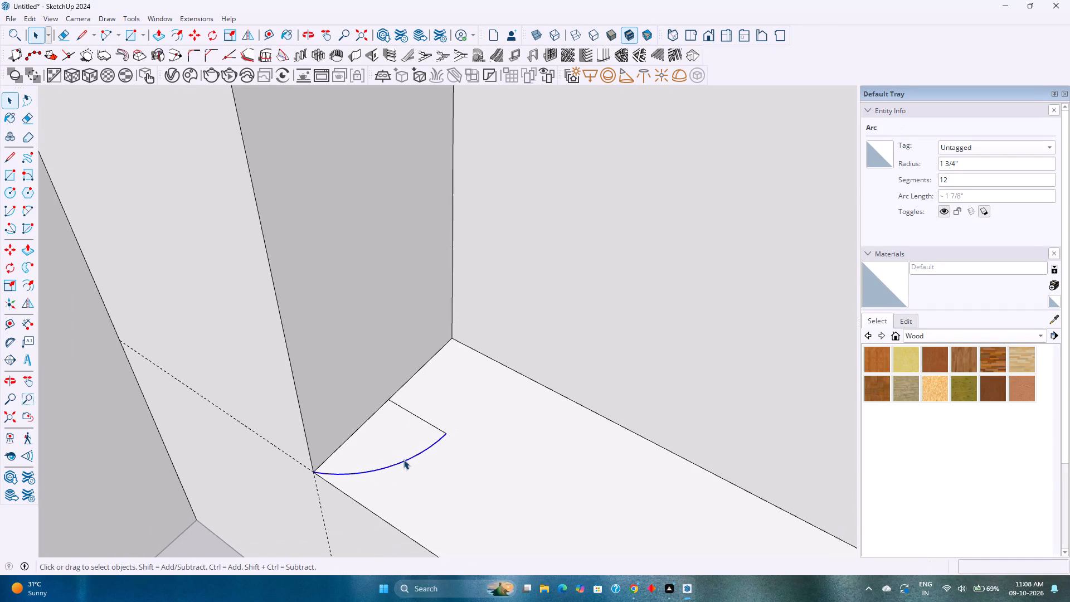
pyautogui.scroll(-2, 403, 459)
pyautogui.doubleClick(955, 183)
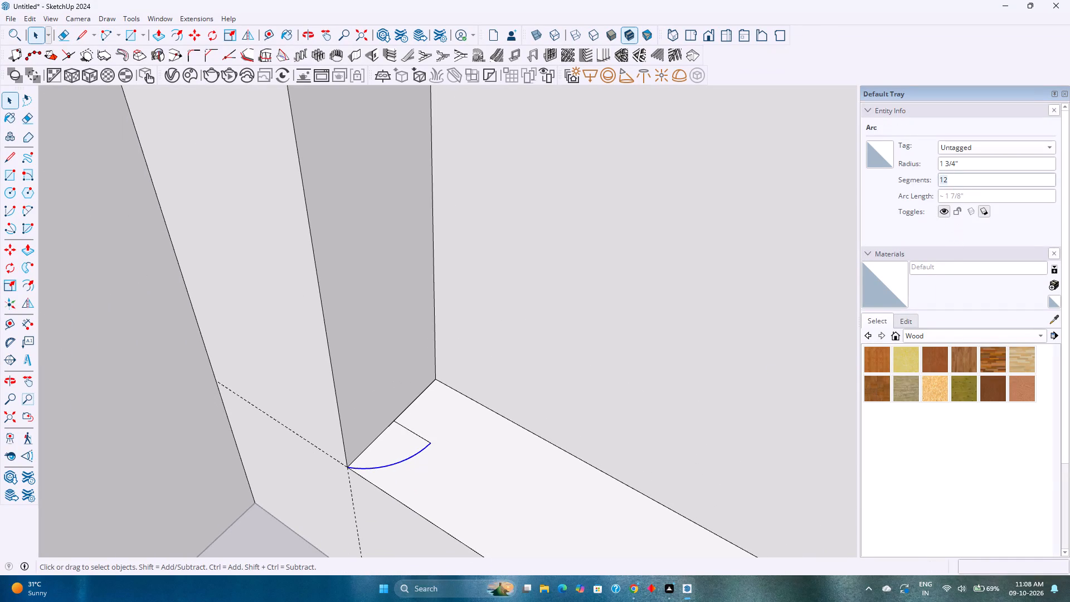
pyautogui.press('3')
pyautogui.press('0')
pyautogui.press('Return')
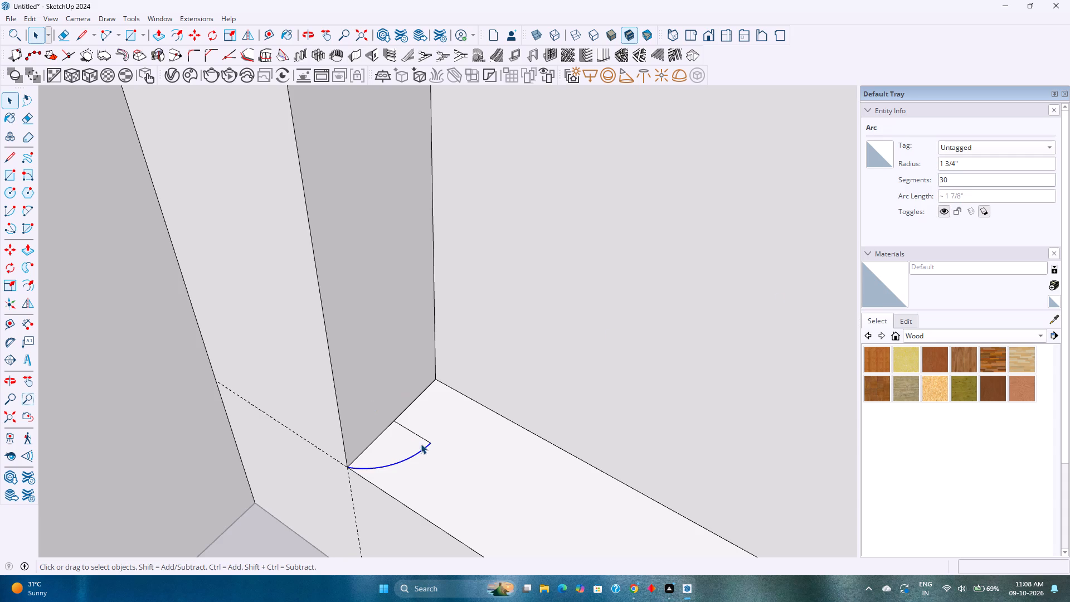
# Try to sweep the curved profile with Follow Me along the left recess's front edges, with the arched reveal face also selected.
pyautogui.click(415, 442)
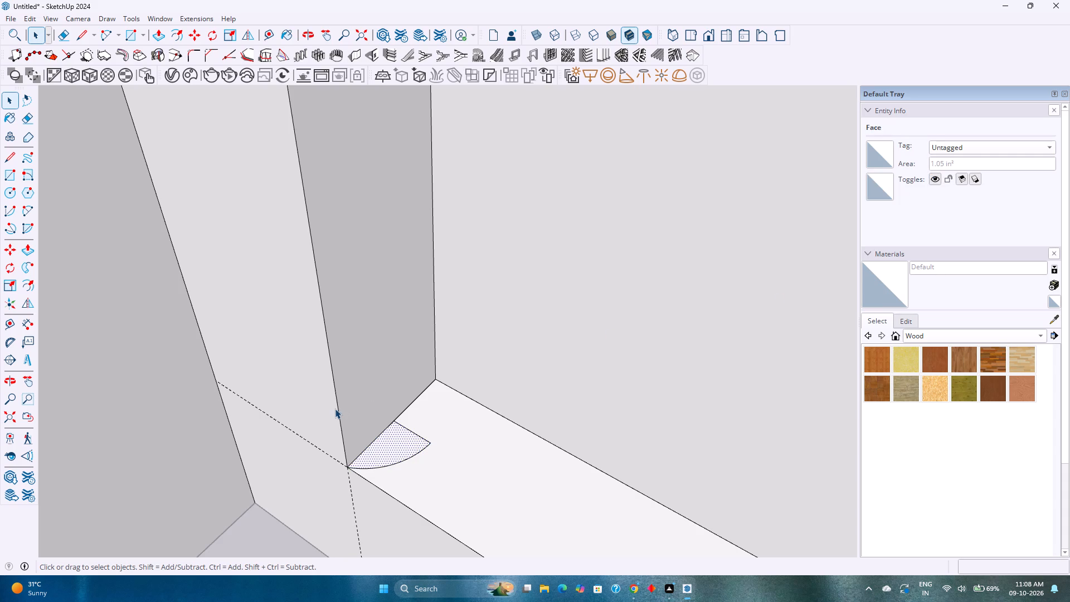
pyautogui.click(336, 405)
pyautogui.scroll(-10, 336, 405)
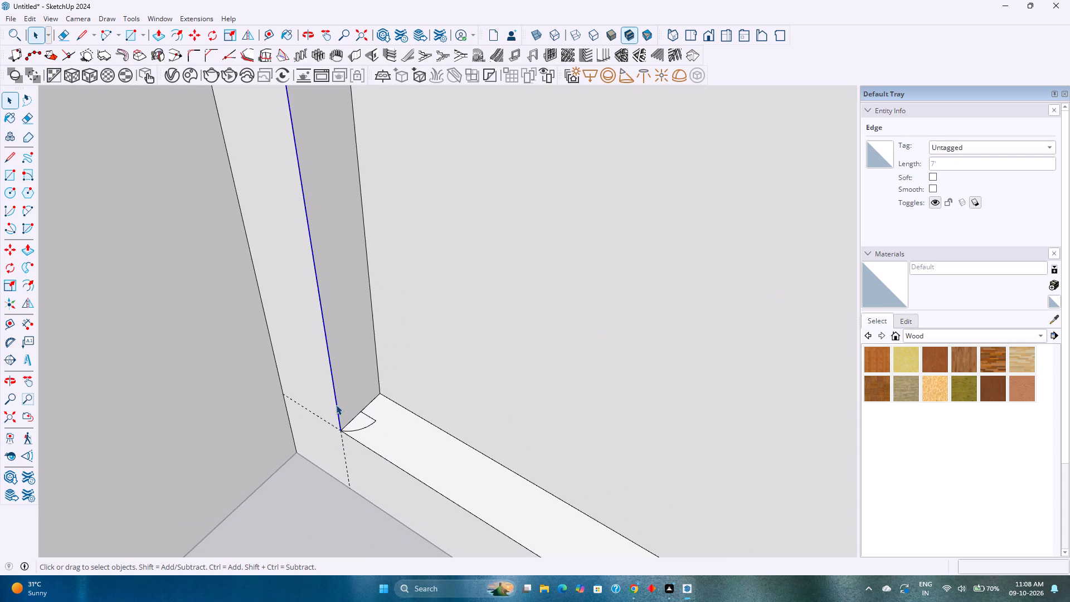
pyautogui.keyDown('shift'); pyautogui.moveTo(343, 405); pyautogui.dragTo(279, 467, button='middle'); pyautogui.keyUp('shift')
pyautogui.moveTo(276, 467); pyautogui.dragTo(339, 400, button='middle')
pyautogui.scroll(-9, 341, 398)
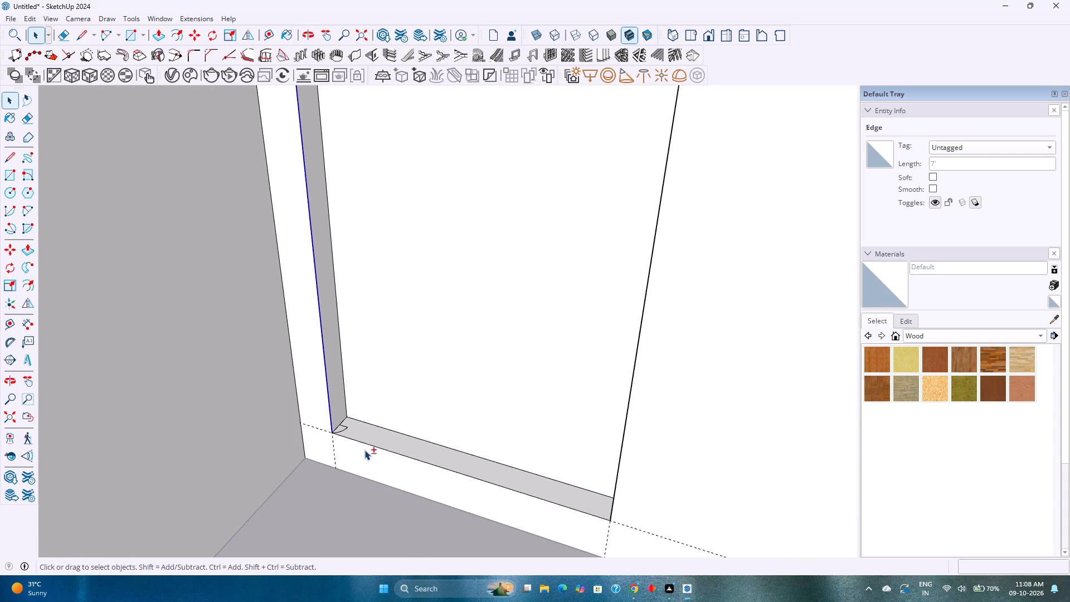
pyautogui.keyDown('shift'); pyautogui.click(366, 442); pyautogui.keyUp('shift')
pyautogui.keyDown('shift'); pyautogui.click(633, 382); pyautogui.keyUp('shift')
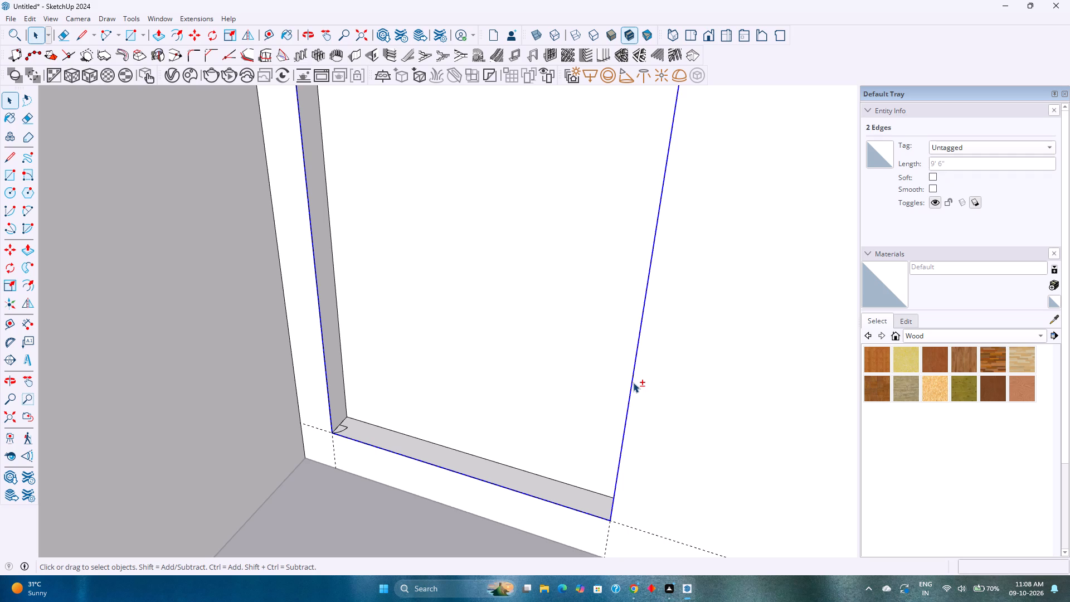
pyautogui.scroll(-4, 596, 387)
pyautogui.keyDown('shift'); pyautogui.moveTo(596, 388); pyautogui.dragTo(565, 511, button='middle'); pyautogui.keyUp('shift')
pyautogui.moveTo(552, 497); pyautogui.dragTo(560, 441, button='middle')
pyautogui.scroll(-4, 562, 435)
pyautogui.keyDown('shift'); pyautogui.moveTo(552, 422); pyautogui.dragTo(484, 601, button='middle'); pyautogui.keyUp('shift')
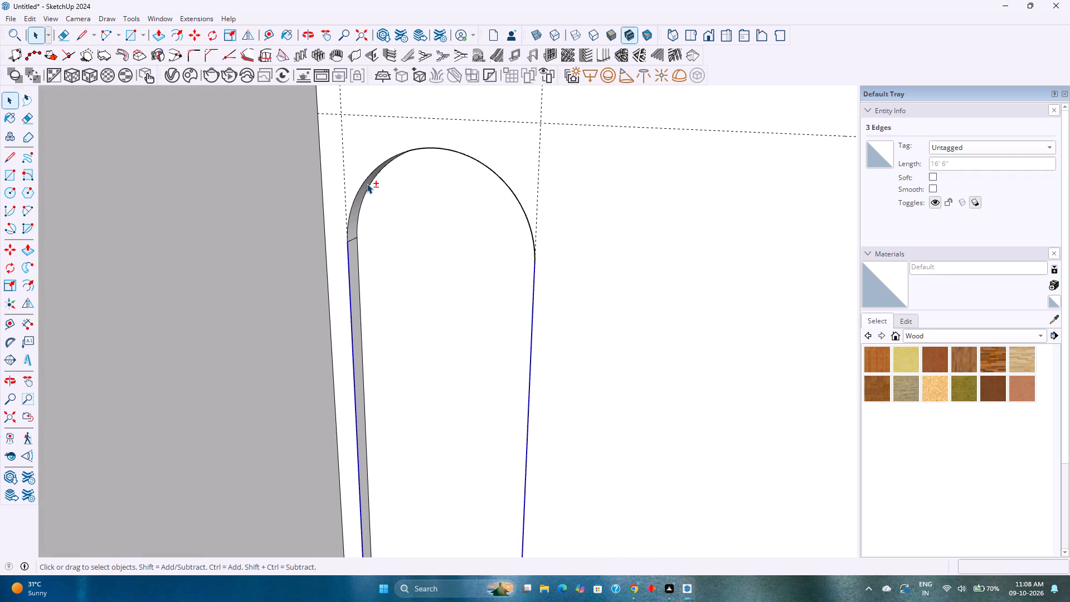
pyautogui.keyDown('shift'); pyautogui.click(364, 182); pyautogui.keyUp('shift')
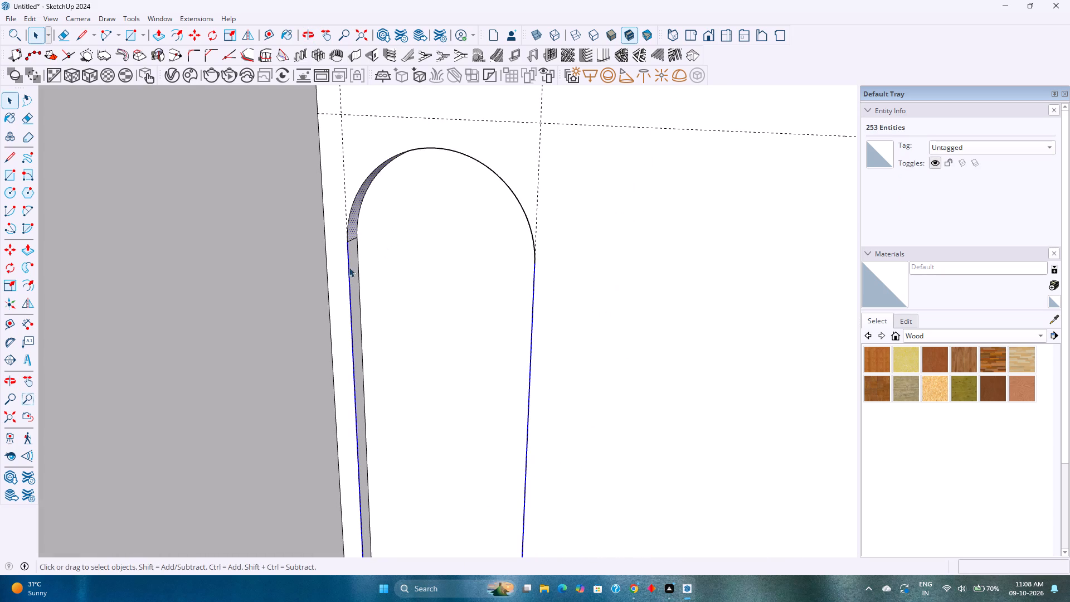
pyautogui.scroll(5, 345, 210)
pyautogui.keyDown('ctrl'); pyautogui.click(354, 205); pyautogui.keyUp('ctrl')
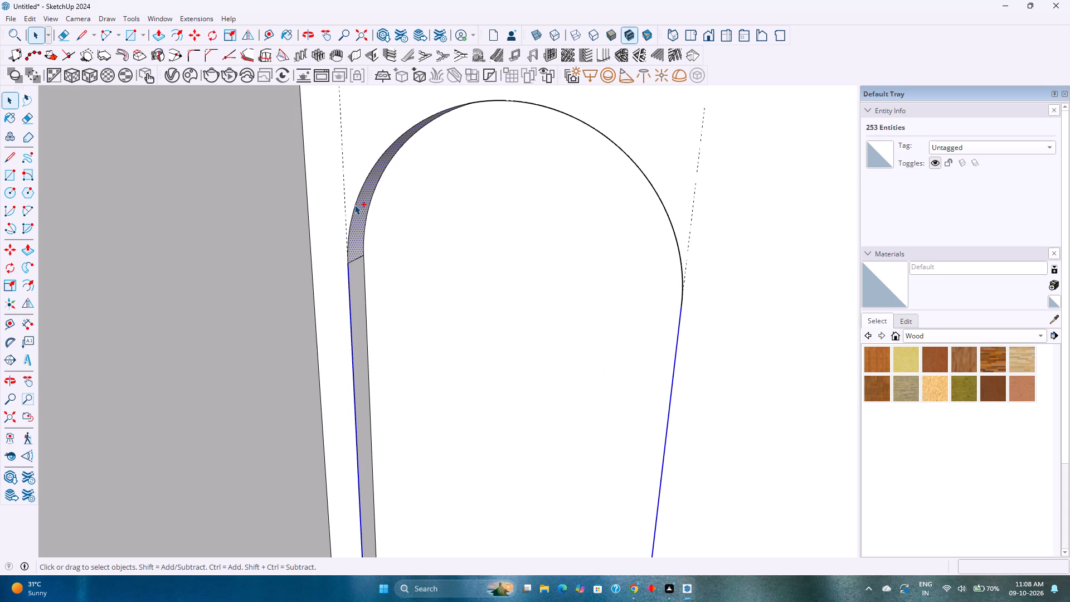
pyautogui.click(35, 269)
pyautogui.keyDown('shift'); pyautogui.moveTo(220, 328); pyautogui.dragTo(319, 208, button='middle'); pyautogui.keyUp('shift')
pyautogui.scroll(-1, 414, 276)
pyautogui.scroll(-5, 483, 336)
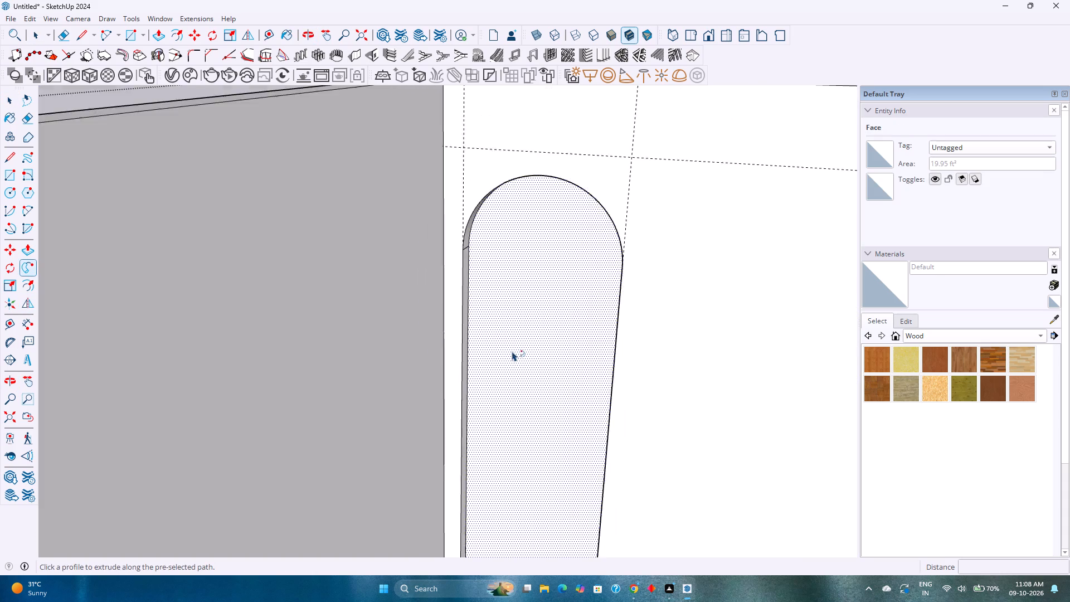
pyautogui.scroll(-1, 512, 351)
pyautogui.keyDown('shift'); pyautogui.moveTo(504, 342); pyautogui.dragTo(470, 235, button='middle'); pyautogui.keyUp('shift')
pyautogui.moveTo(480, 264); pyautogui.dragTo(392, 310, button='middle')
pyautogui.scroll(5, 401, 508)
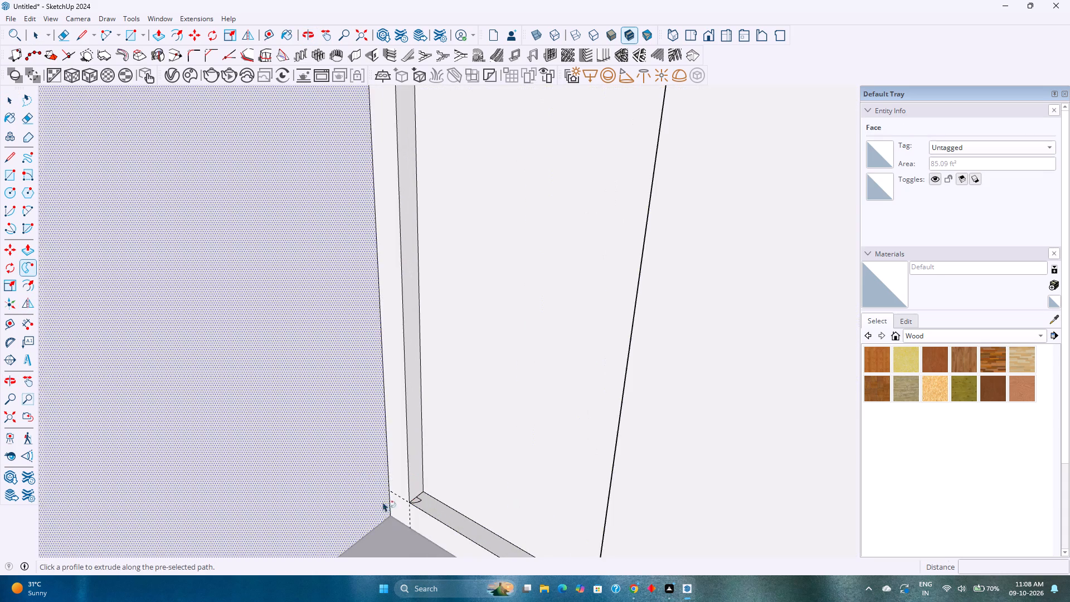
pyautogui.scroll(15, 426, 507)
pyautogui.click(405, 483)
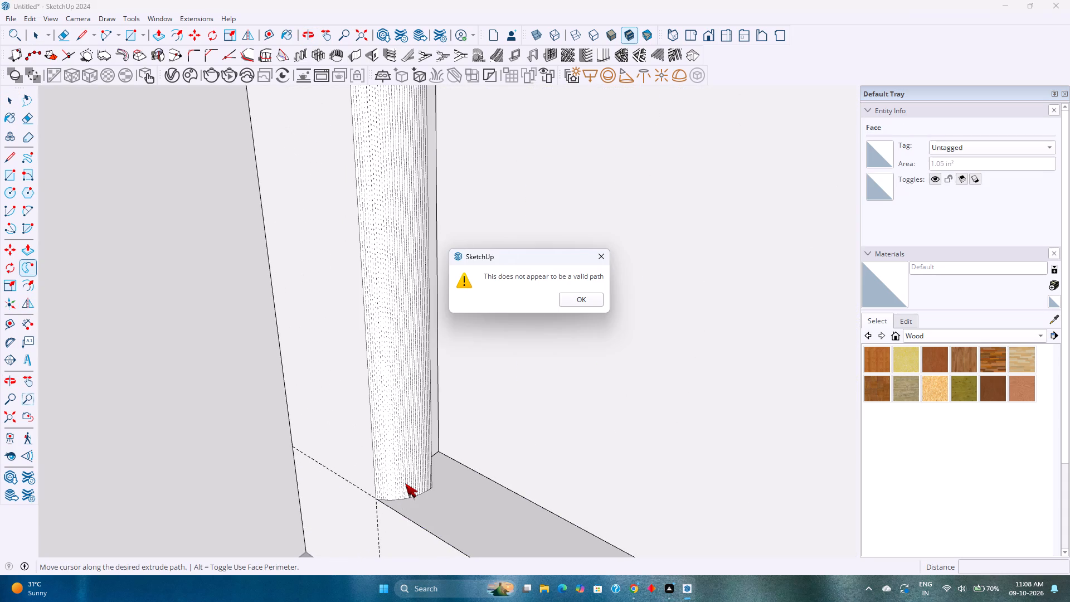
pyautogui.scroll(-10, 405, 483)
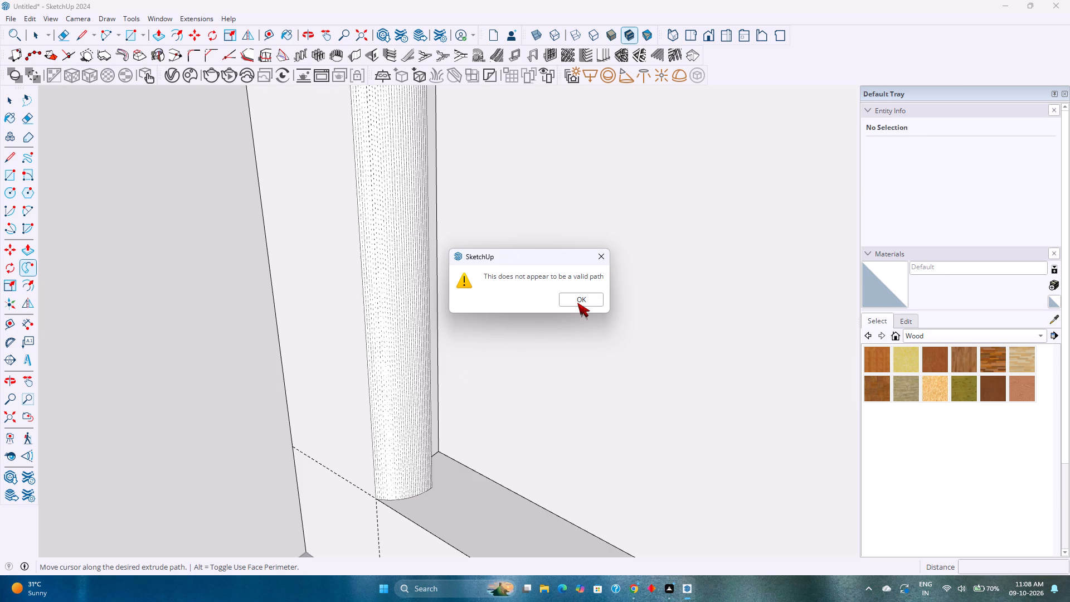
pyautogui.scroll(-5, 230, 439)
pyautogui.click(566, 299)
# Sweep the curved profile with Follow Me around the left recess's front perimeter, using only its bottom, two side and arch edges as path.
pyautogui.scroll(-13, 427, 413)
pyautogui.keyDown('shift'); pyautogui.moveTo(427, 415); pyautogui.dragTo(323, 436, button='middle'); pyautogui.keyUp('shift')
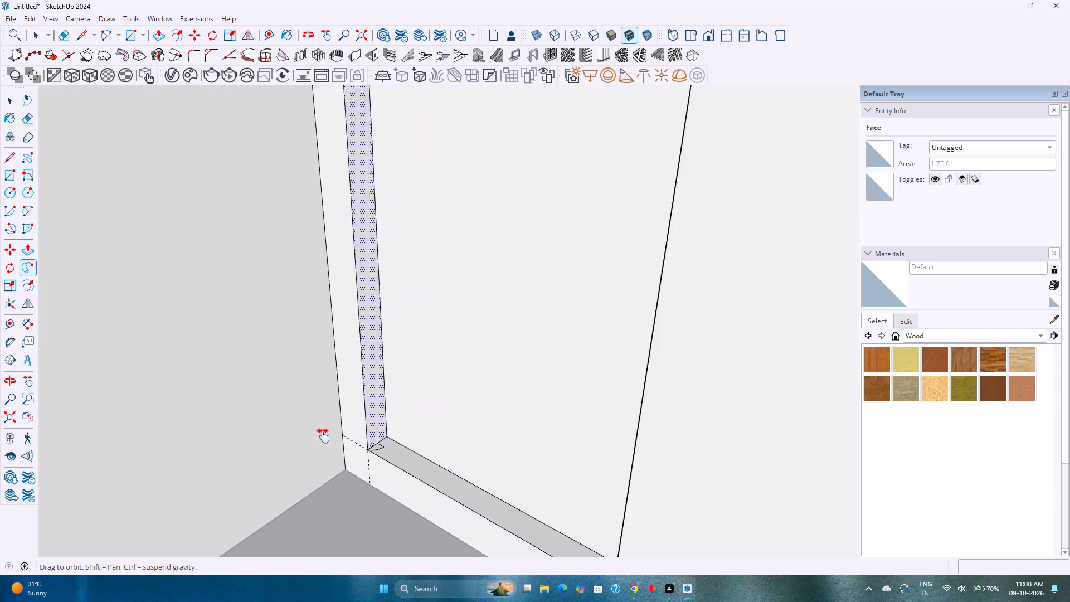
pyautogui.keyDown('shift'); pyautogui.moveTo(323, 436); pyautogui.dragTo(267, 441, button='middle'); pyautogui.keyUp('shift')
pyautogui.scroll(-3, 269, 434)
pyautogui.moveTo(269, 434); pyautogui.dragTo(359, 365, button='middle')
pyautogui.press('space')
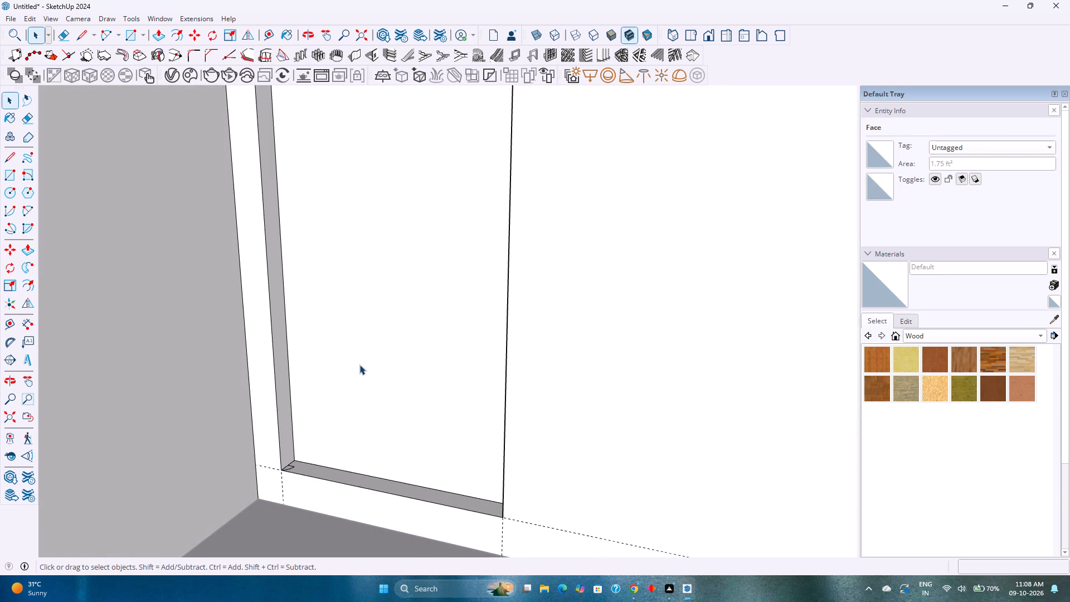
pyautogui.click(345, 484)
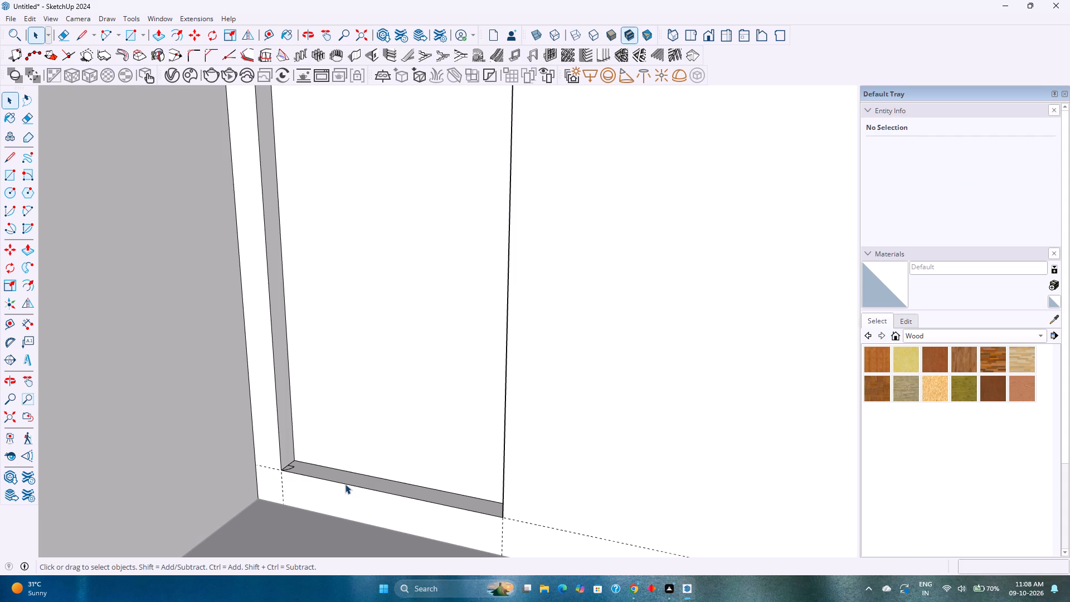
pyautogui.keyDown('ctrl'); pyautogui.click(276, 409); pyautogui.keyUp('ctrl')
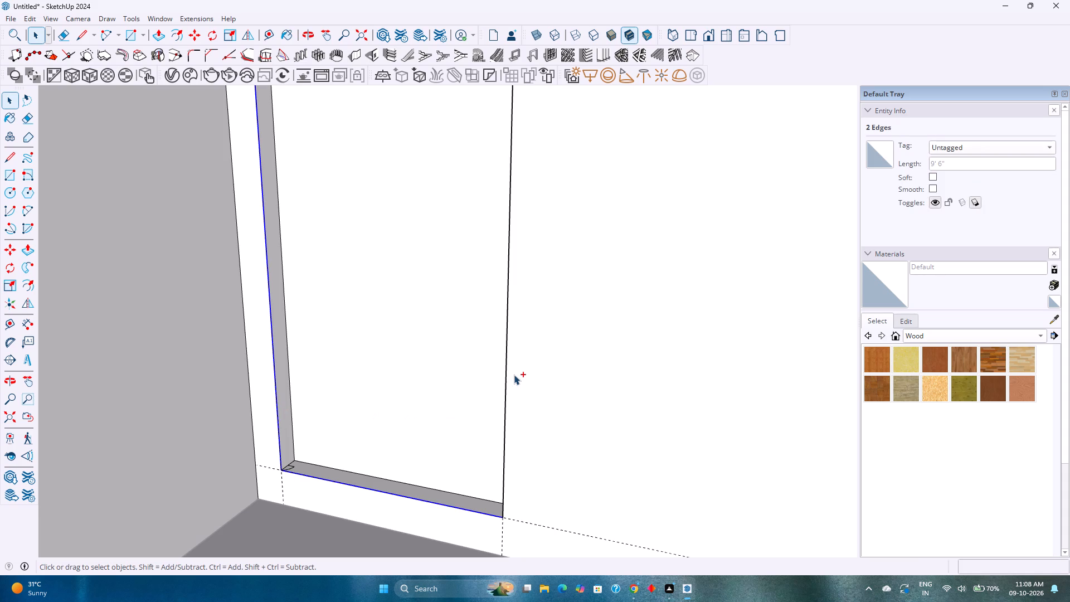
pyautogui.keyDown('ctrl'); pyautogui.click(506, 373); pyautogui.keyUp('ctrl')
pyautogui.moveTo(374, 377); pyautogui.dragTo(512, 438, button='middle')
pyautogui.scroll(-4, 507, 428)
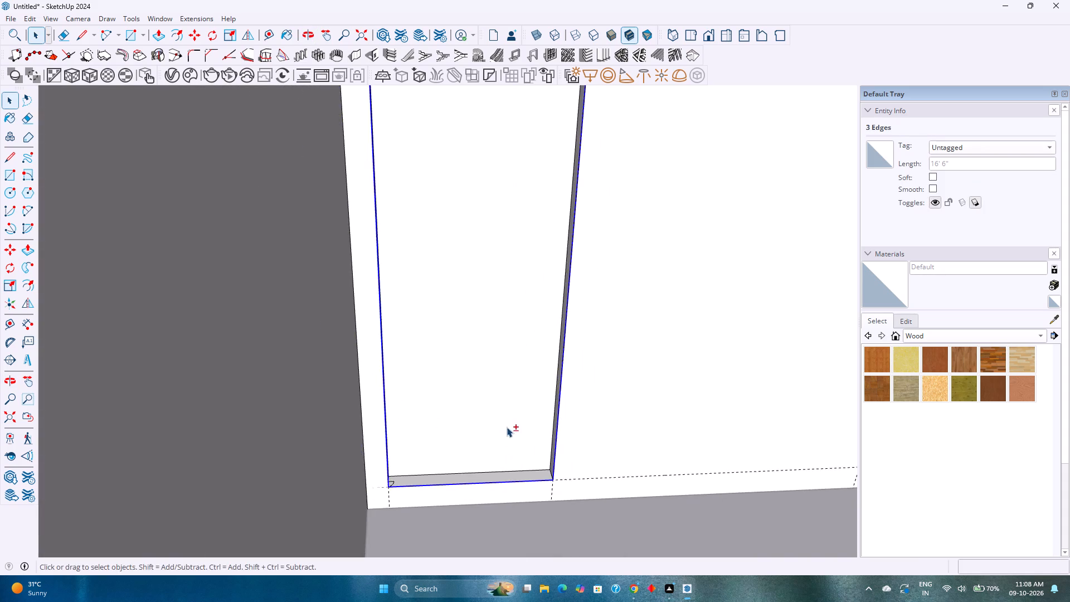
pyautogui.keyDown('shift'); pyautogui.moveTo(507, 425); pyautogui.dragTo(463, 538, button='middle'); pyautogui.keyUp('shift')
pyautogui.moveTo(448, 532); pyautogui.dragTo(407, 430, button='middle')
pyautogui.scroll(-5, 411, 412)
pyautogui.keyDown('shift'); pyautogui.moveTo(413, 405); pyautogui.dragTo(410, 515, button='middle'); pyautogui.keyUp('shift')
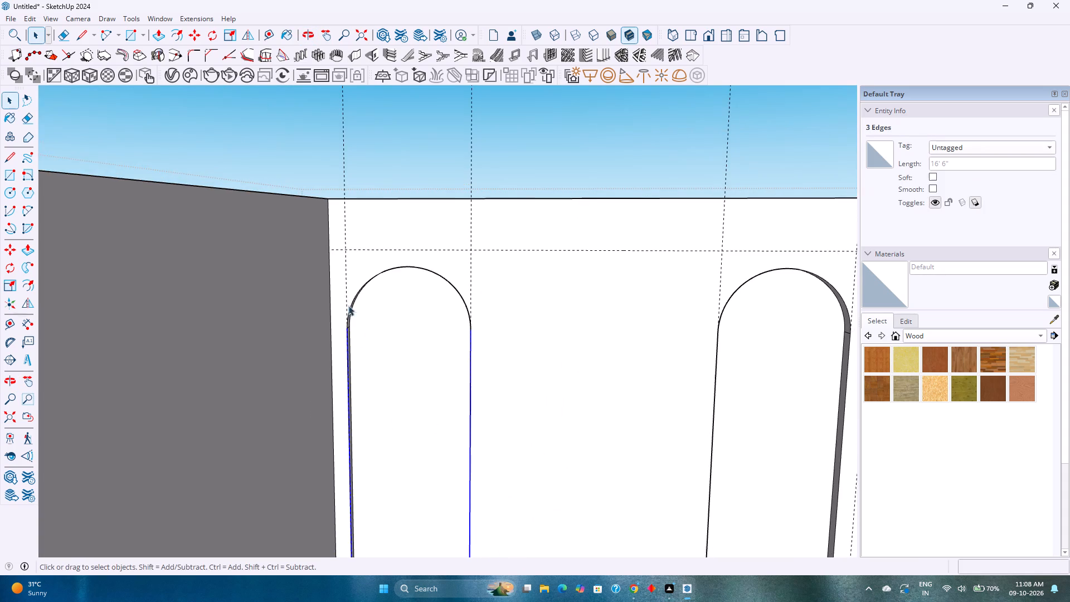
pyautogui.scroll(8, 349, 283)
pyautogui.moveTo(391, 336); pyautogui.dragTo(286, 344, button='middle')
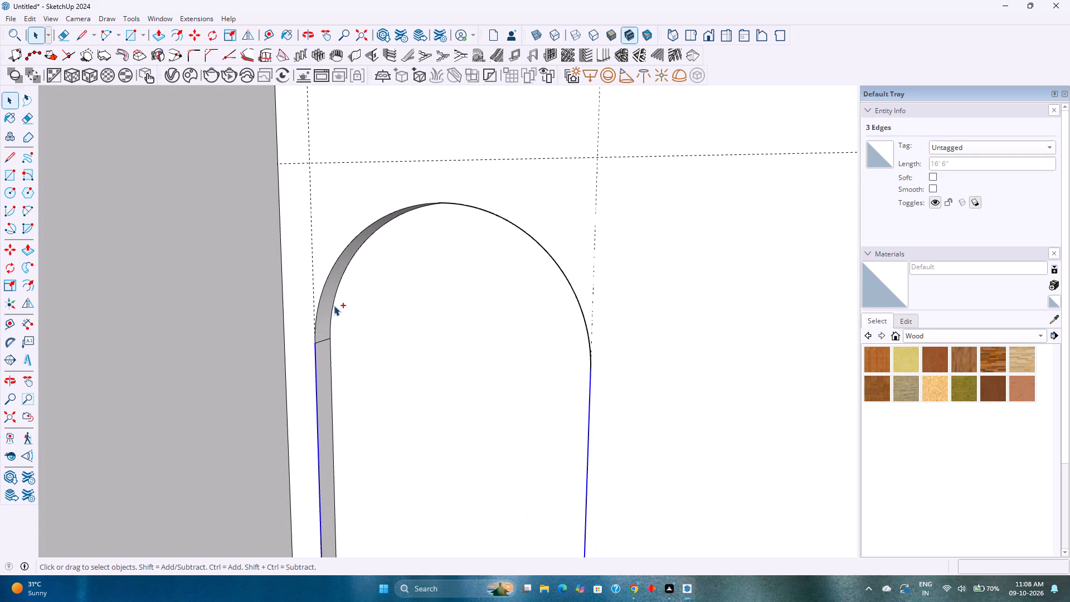
pyautogui.keyDown('ctrl'); pyautogui.click(324, 285); pyautogui.keyUp('ctrl')
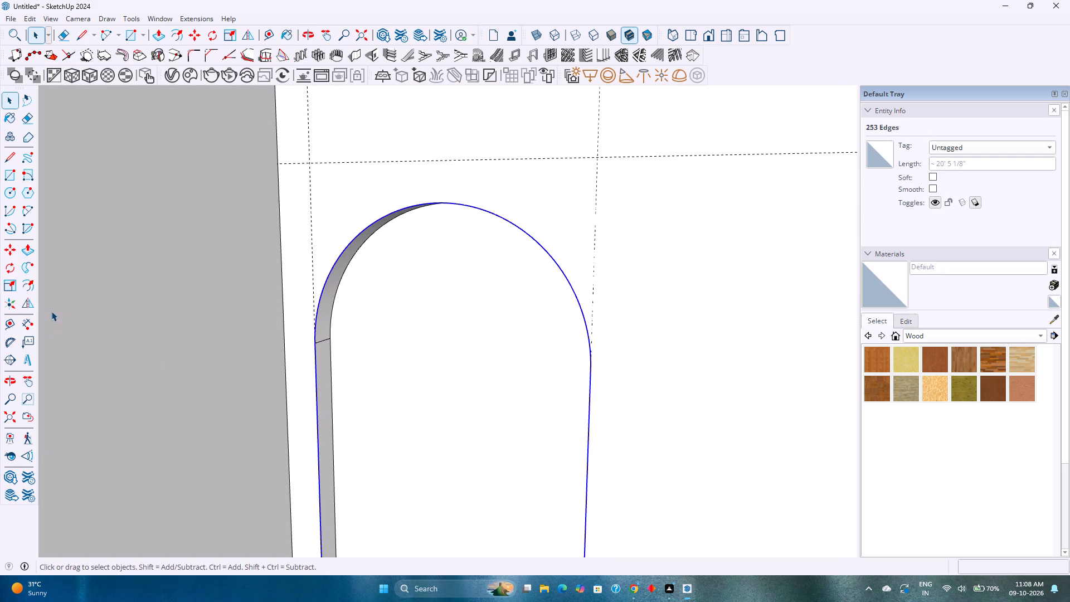
pyautogui.click(30, 270)
pyautogui.scroll(-4, 327, 434)
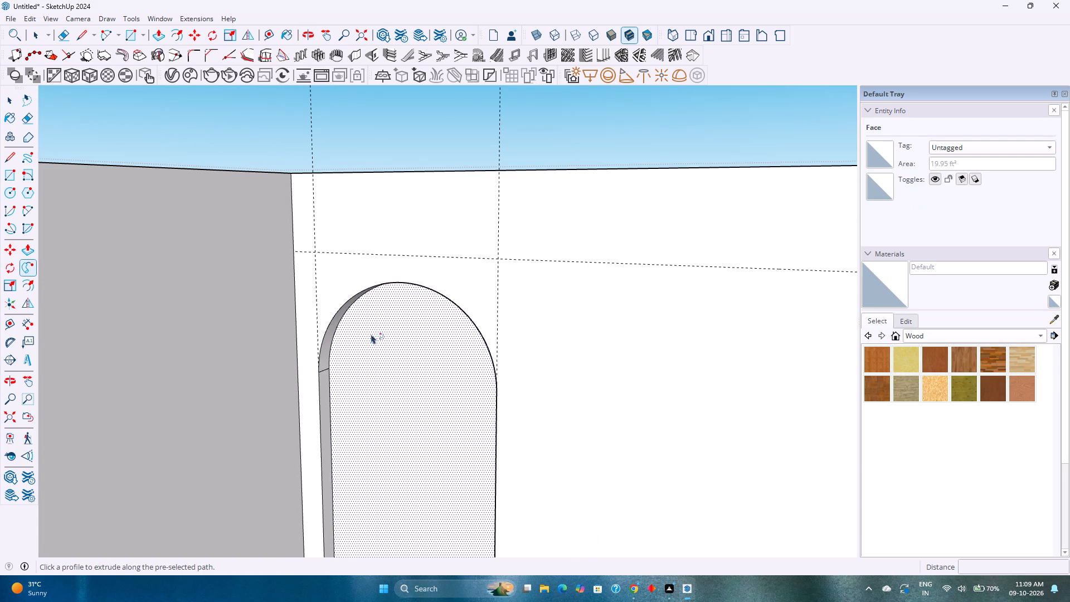
pyautogui.scroll(-2, 382, 449)
pyautogui.keyDown('shift'); pyautogui.moveTo(384, 470); pyautogui.dragTo(397, 363, button='middle'); pyautogui.keyUp('shift')
pyautogui.keyDown('shift'); pyautogui.moveTo(409, 345); pyautogui.dragTo(432, 318, button='middle'); pyautogui.keyUp('shift')
pyautogui.scroll(-4, 474, 419)
pyautogui.keyDown('shift'); pyautogui.moveTo(449, 458); pyautogui.dragTo(444, 390, button='middle'); pyautogui.keyUp('shift')
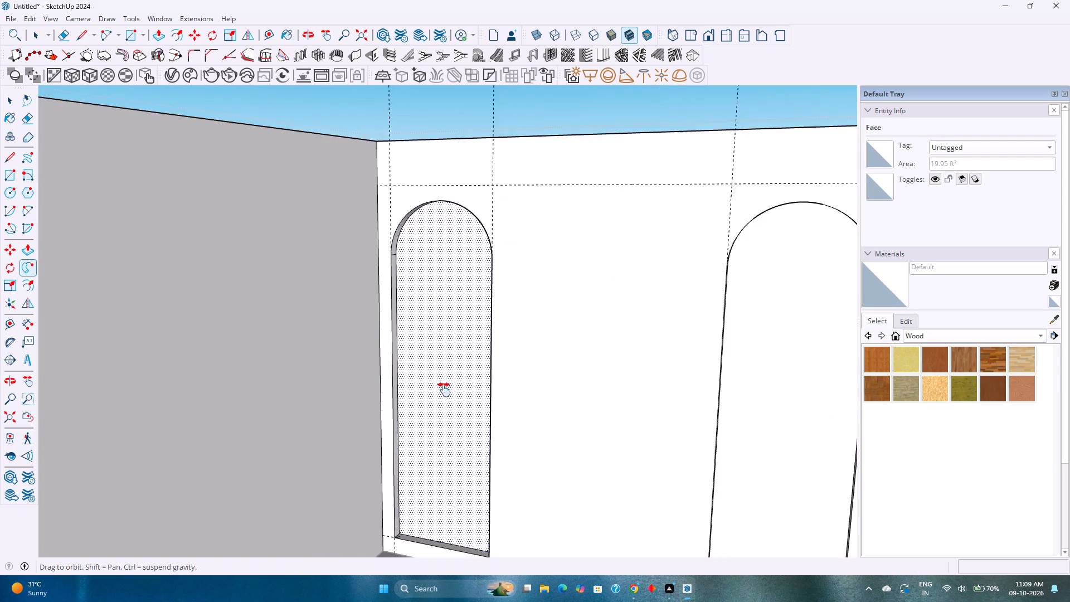
pyautogui.keyDown('shift'); pyautogui.moveTo(444, 390); pyautogui.dragTo(459, 344, button='middle'); pyautogui.keyUp('shift')
pyautogui.moveTo(468, 373); pyautogui.dragTo(448, 418, button='middle')
pyautogui.scroll(20, 406, 483)
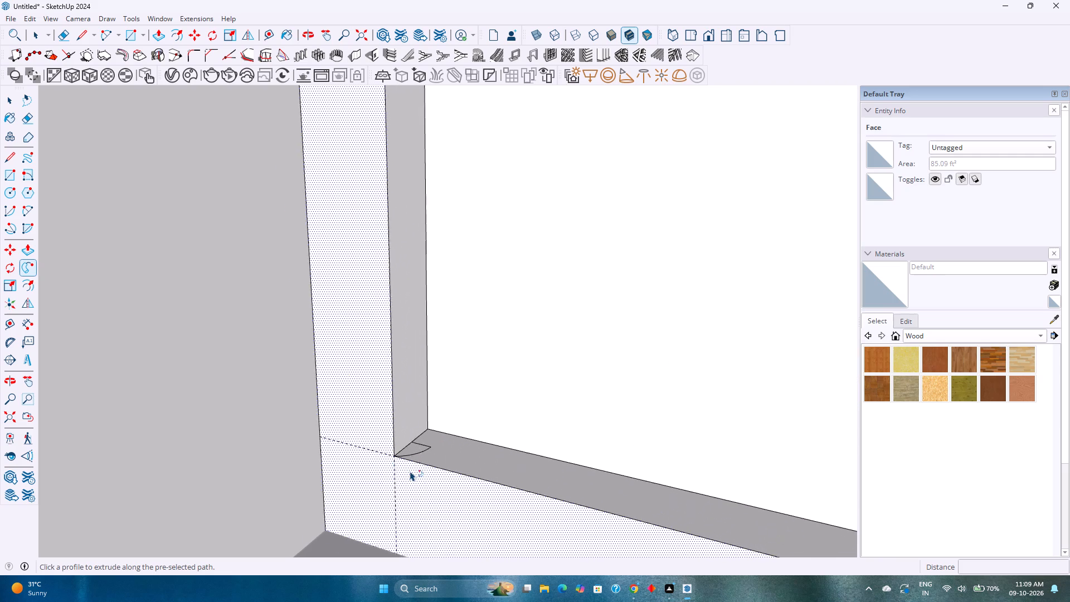
pyautogui.scroll(2, 410, 471)
pyautogui.click(411, 439)
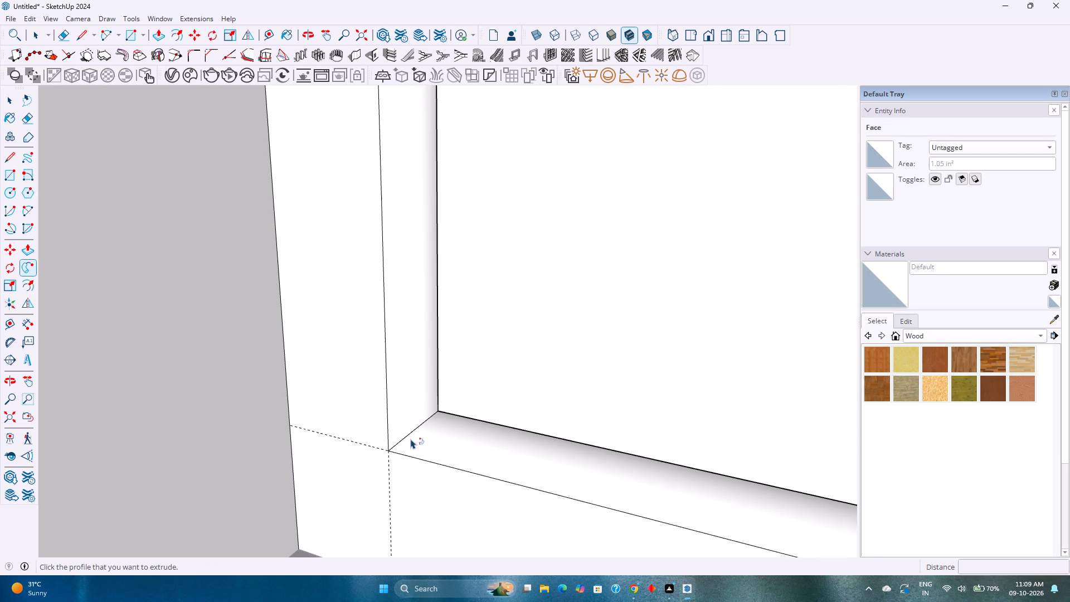
# Examine the swept moulding around the left recess, from its bottom corner to the arch.
pyautogui.scroll(-14, 411, 439)
pyautogui.moveTo(424, 446); pyautogui.dragTo(338, 493, button='middle')
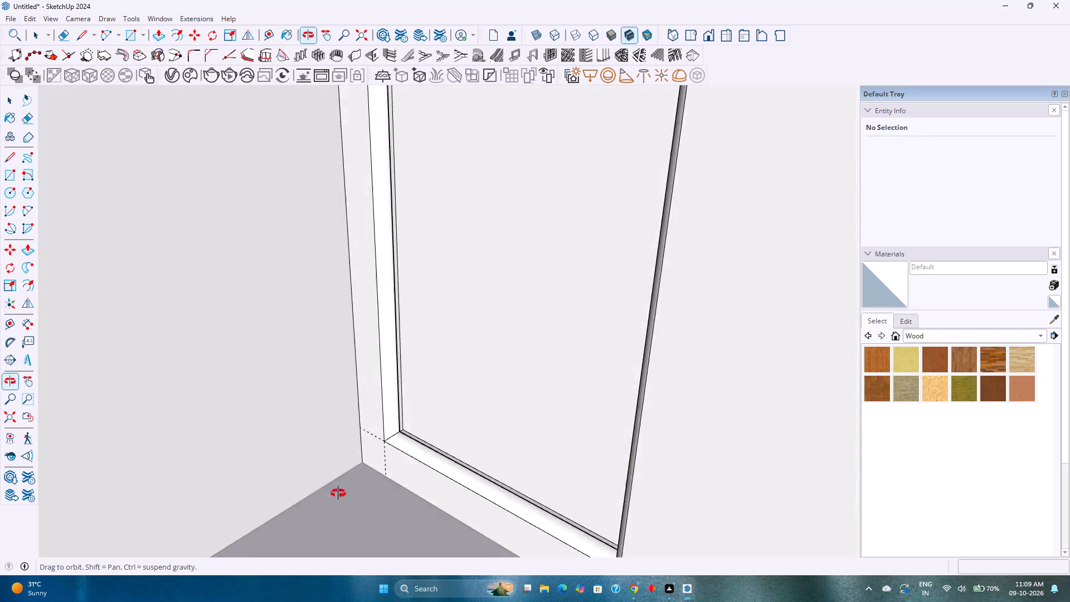
pyautogui.moveTo(338, 493); pyautogui.dragTo(415, 472, button='middle')
pyautogui.scroll(-5, 416, 447)
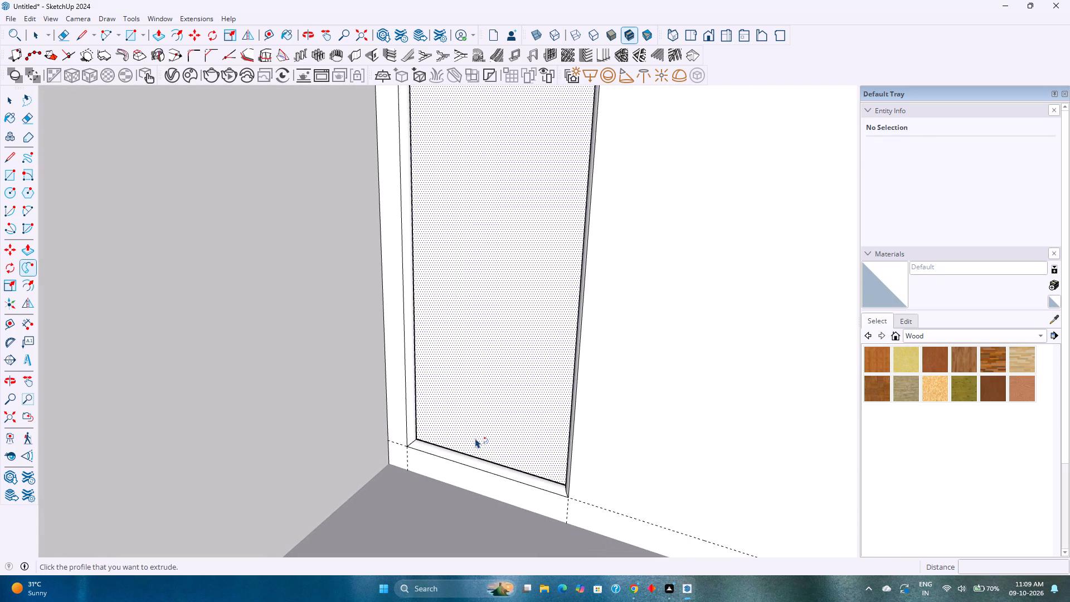
pyautogui.keyDown('shift'); pyautogui.moveTo(477, 438); pyautogui.dragTo(375, 484, button='middle'); pyautogui.keyUp('shift')
pyautogui.keyDown('shift'); pyautogui.moveTo(375, 484); pyautogui.dragTo(369, 486, button='middle'); pyautogui.keyUp('shift')
pyautogui.keyDown('shift'); pyautogui.scroll(-7, 369, 486); pyautogui.keyUp('shift')
pyautogui.keyDown('shift'); pyautogui.moveTo(368, 469); pyautogui.dragTo(334, 487, button='middle'); pyautogui.keyUp('shift')
pyautogui.moveTo(327, 483); pyautogui.dragTo(412, 377, button='middle')
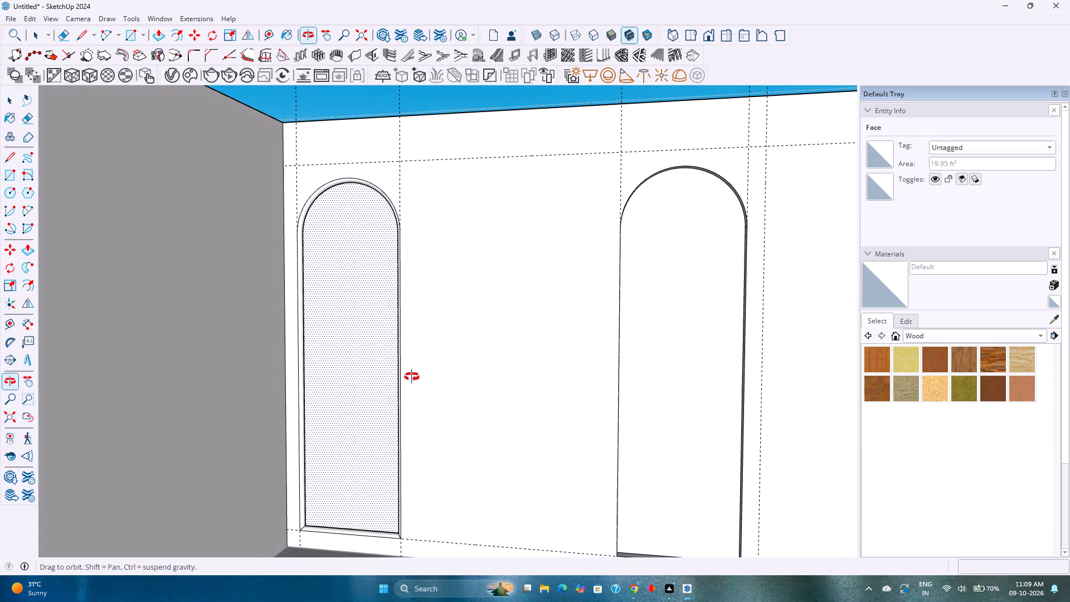
# Undo the profile sweep around the left recess.
pyautogui.moveTo(412, 377); pyautogui.dragTo(415, 380, button='middle')
pyautogui.hotkey('ctrl', 'z')
pyautogui.press('space')
# Copy the curved profile 7'4" along the back wall, from the left recess's lower-left front corner to the right recess's matching corner.
pyautogui.scroll(4, 375, 502)
pyautogui.keyDown('shift'); pyautogui.moveTo(375, 500); pyautogui.dragTo(382, 429, button='middle'); pyautogui.keyUp('shift')
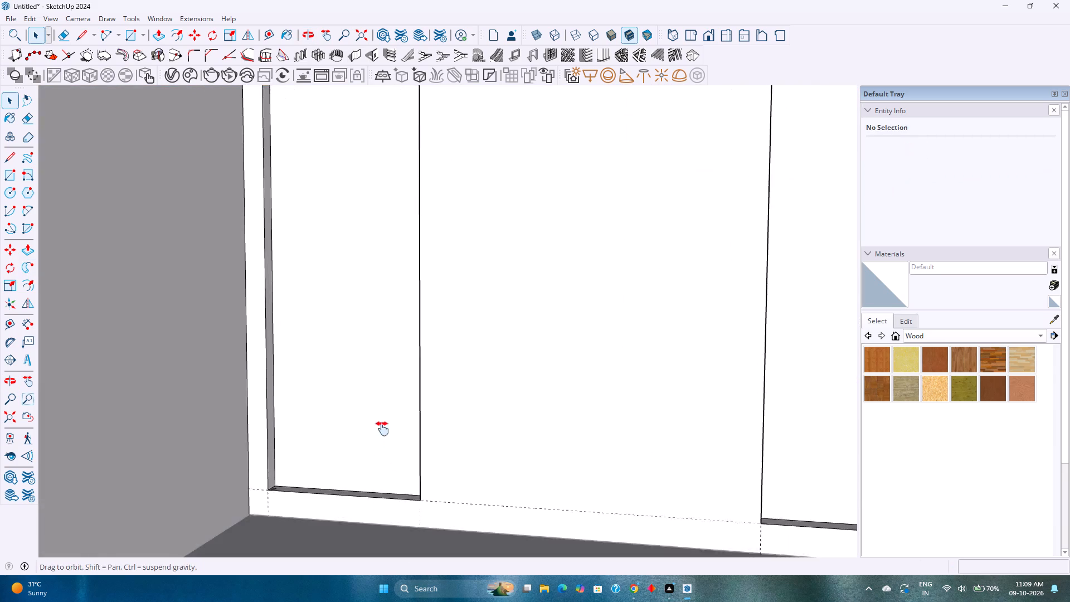
pyautogui.keyDown('shift'); pyautogui.moveTo(382, 429); pyautogui.dragTo(391, 396, button='middle'); pyautogui.keyUp('shift')
pyautogui.moveTo(397, 390); pyautogui.dragTo(325, 488, button='middle')
pyautogui.scroll(12, 287, 435)
pyautogui.moveTo(310, 417); pyautogui.dragTo(311, 481, button='middle')
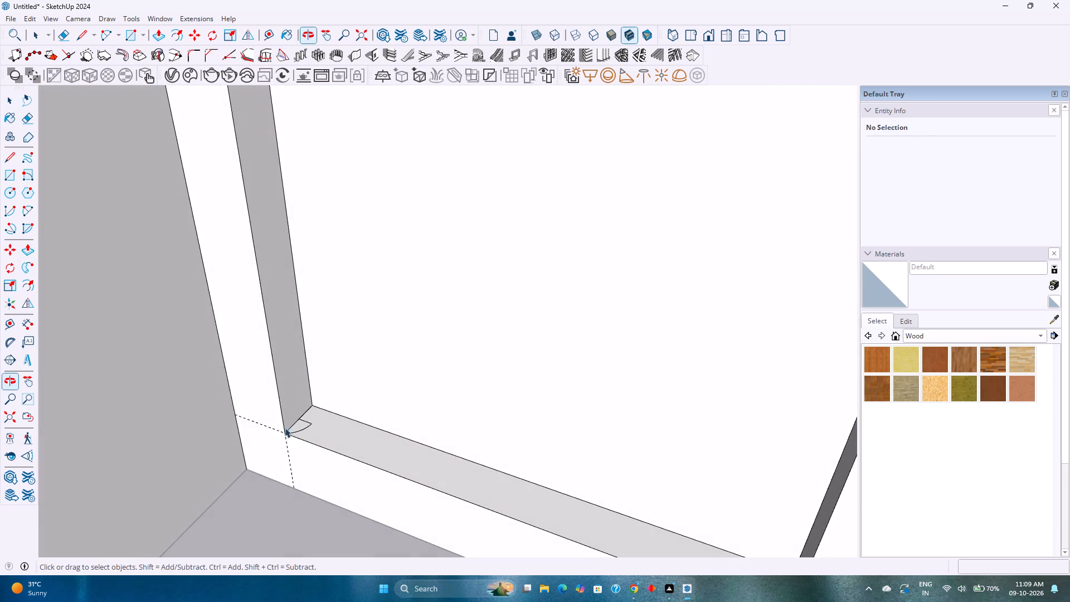
pyautogui.scroll(8, 286, 426)
pyautogui.doubleClick(311, 427)
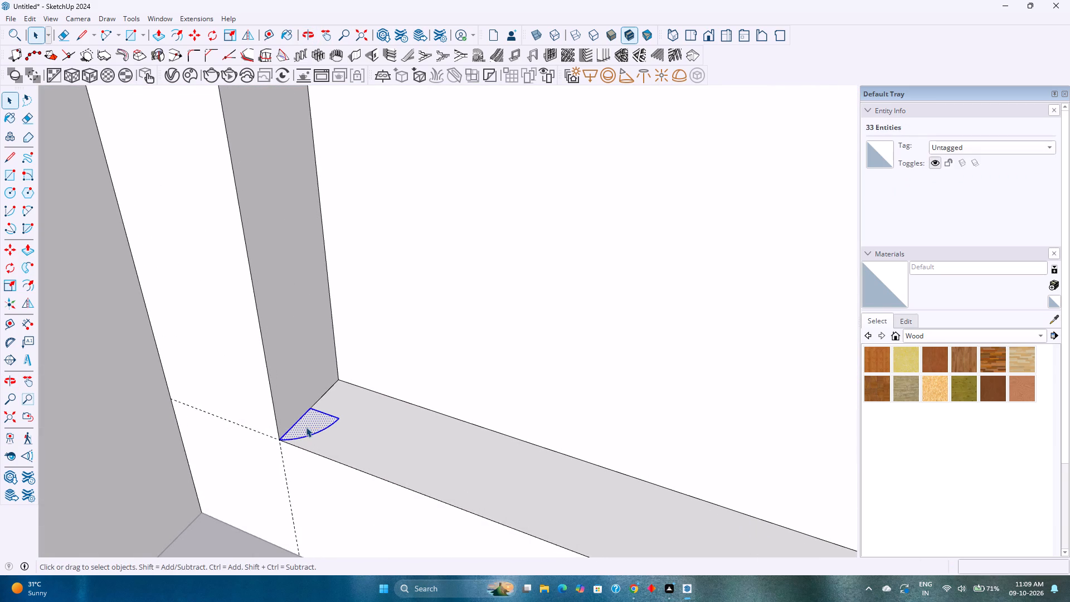
pyautogui.press('m')
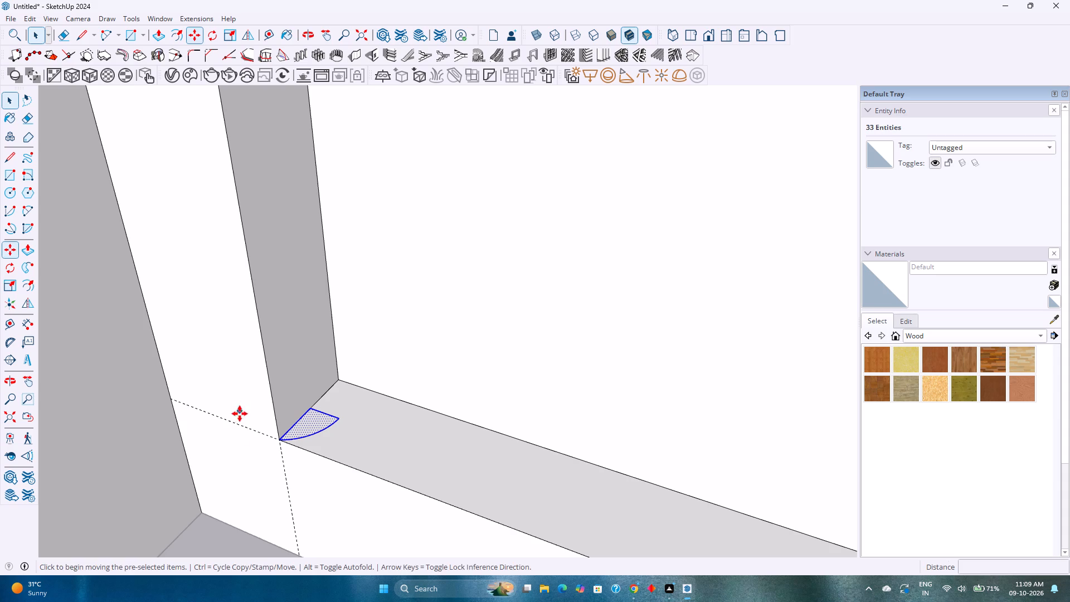
pyautogui.click(280, 438)
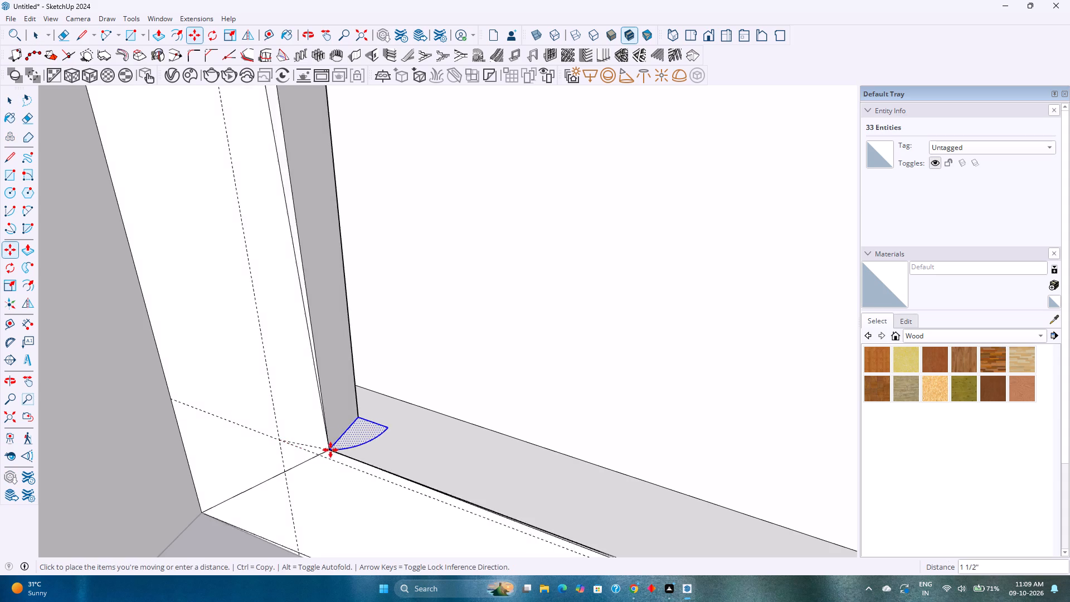
pyautogui.scroll(-14, 330, 450)
pyautogui.keyDown('shift'); pyautogui.moveTo(334, 449); pyautogui.dragTo(243, 415, button='middle'); pyautogui.keyUp('shift')
pyautogui.scroll(-4, 238, 411)
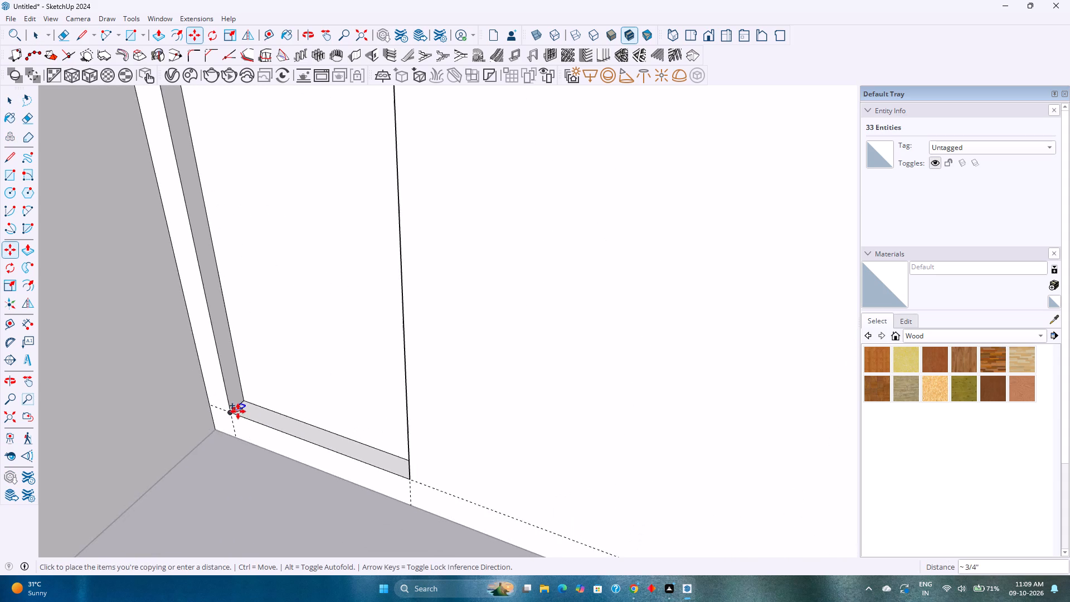
pyautogui.scroll(-13, 238, 411)
pyautogui.scroll(2, 365, 453)
pyautogui.moveTo(367, 453); pyautogui.dragTo(412, 478, button='middle')
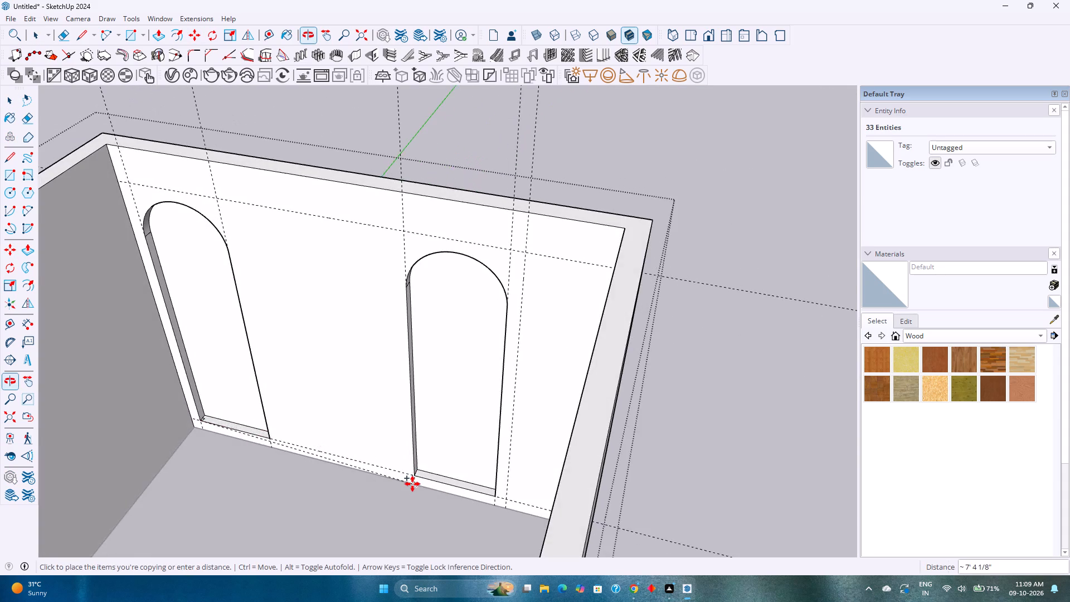
pyautogui.scroll(18, 412, 484)
pyautogui.click(420, 455)
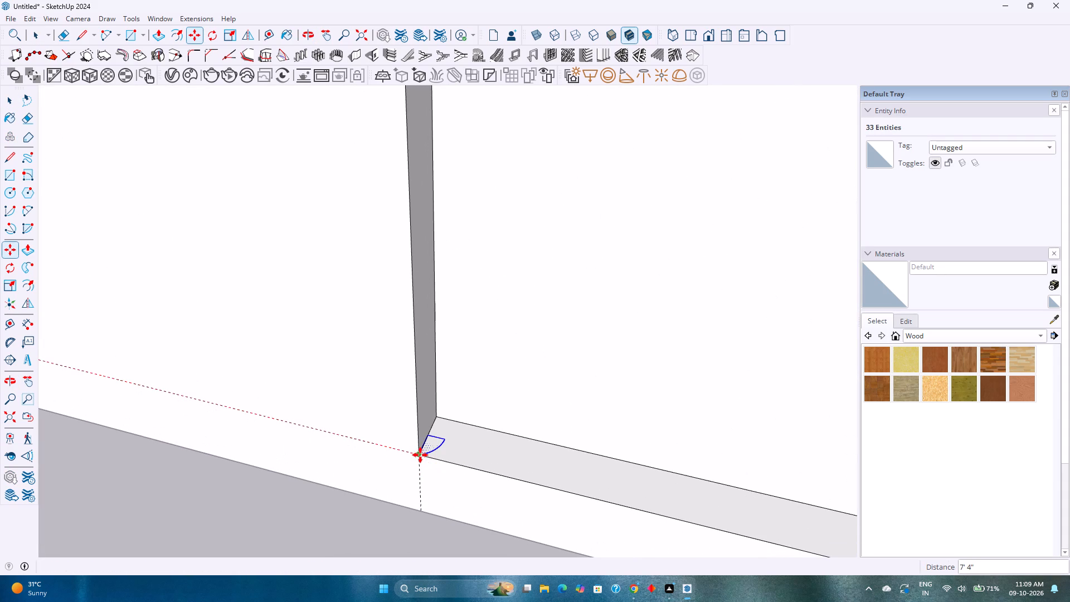
pyautogui.scroll(-2, 352, 455)
pyautogui.press('space')
# Sweep the copied profile with Follow Me around the right recess, using its back face and bounding edges as path.
pyautogui.scroll(-5, 351, 455)
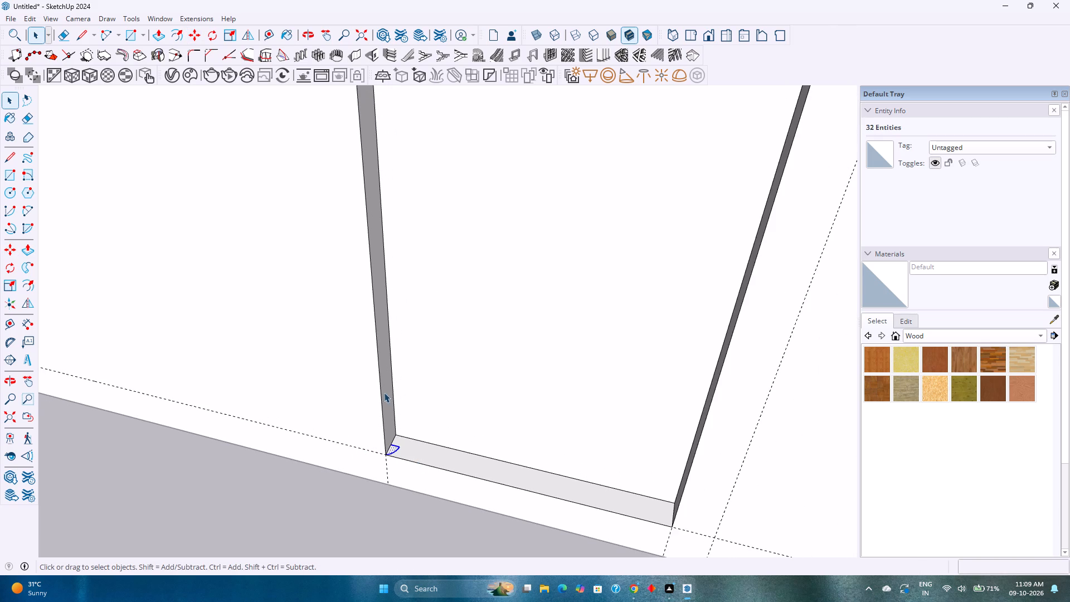
pyautogui.doubleClick(469, 368)
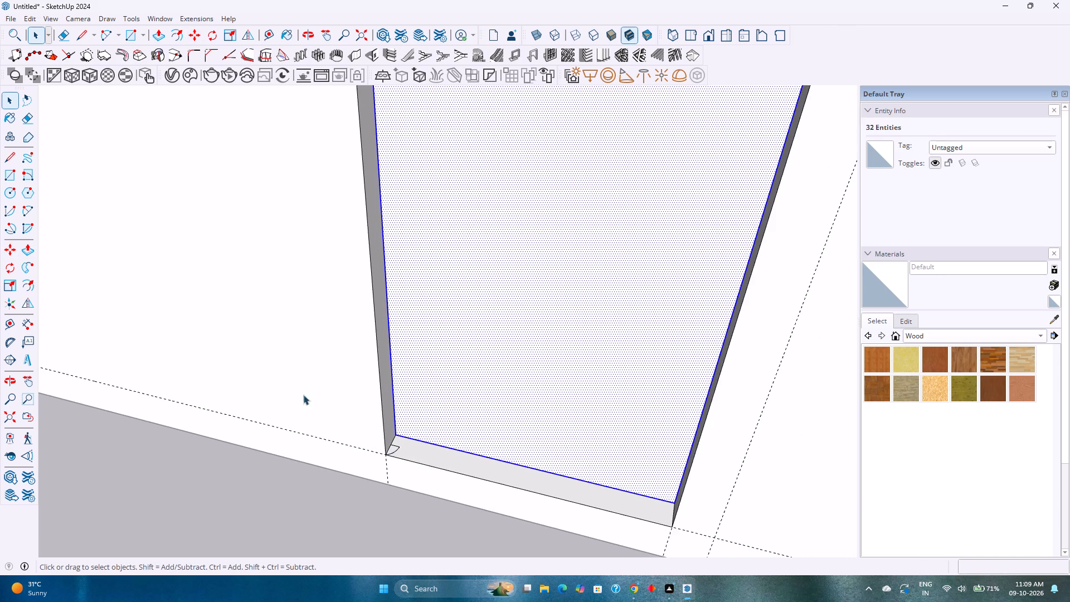
pyautogui.click(25, 269)
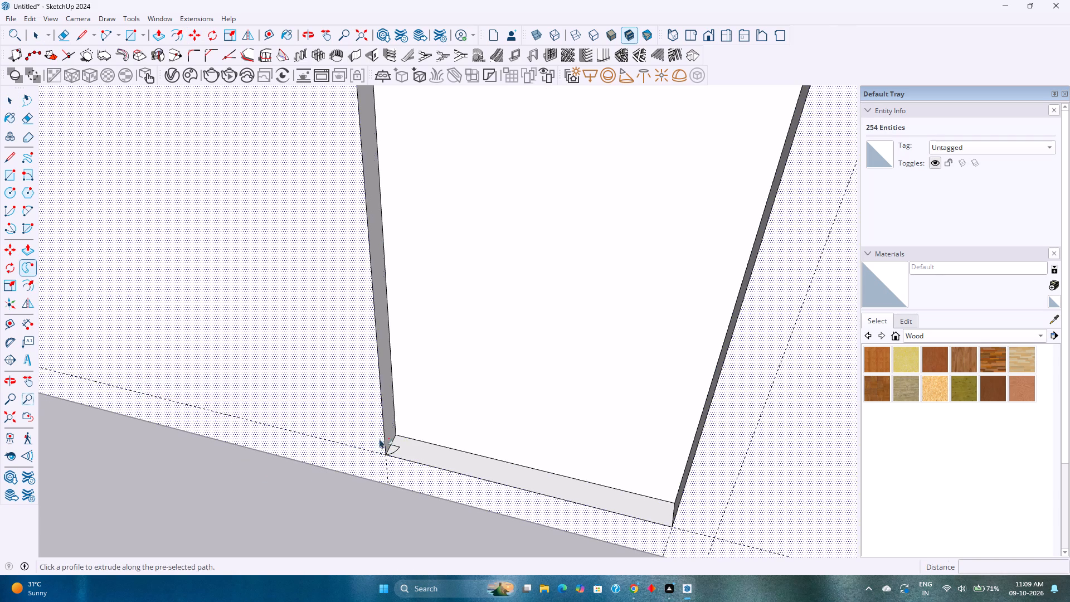
pyautogui.scroll(2, 392, 449)
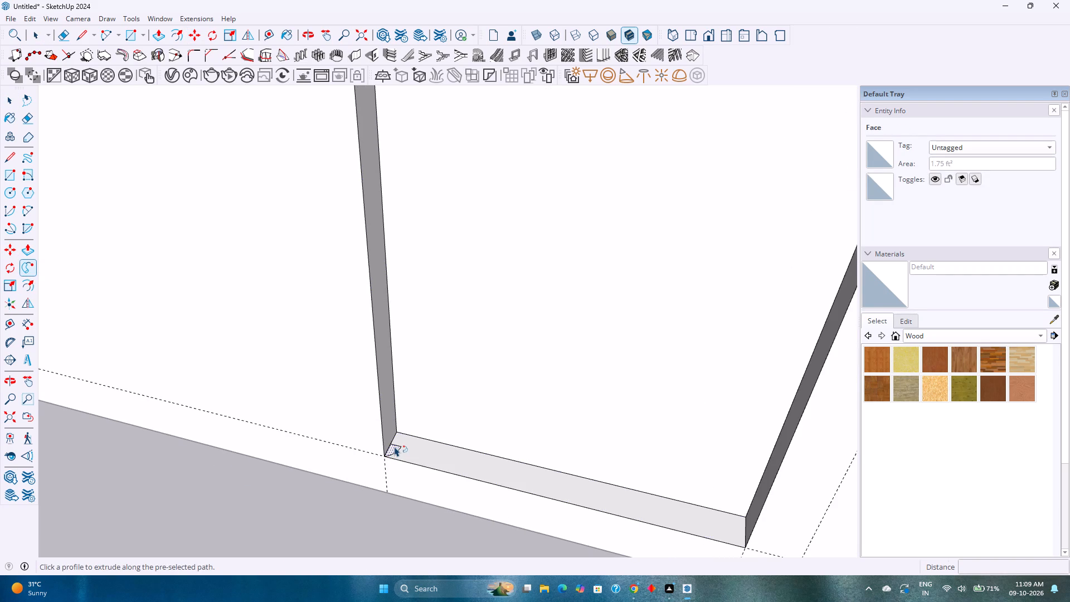
pyautogui.click(395, 446)
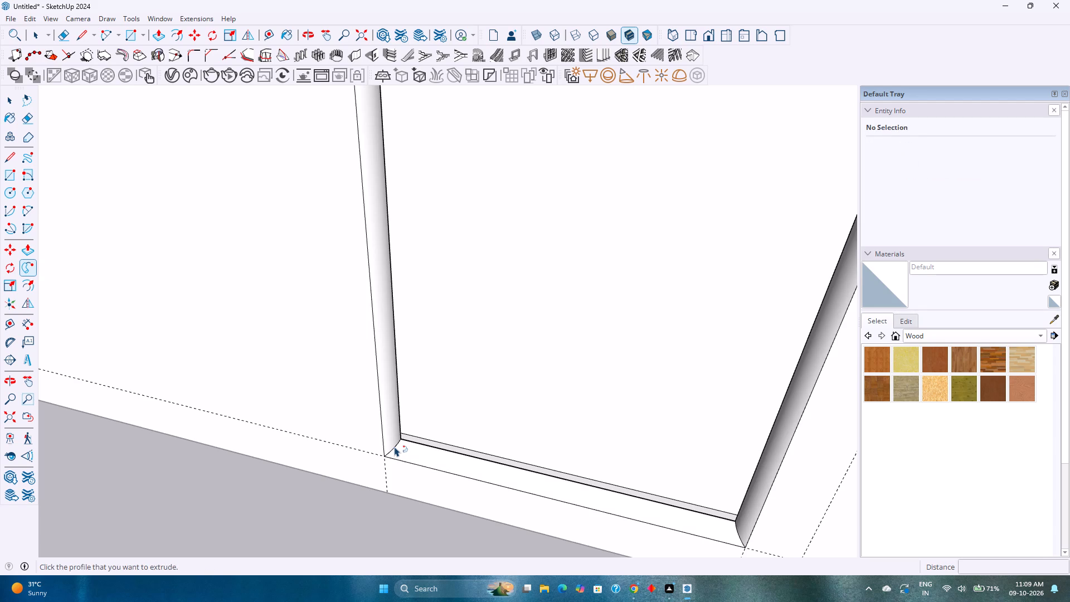
pyautogui.scroll(-2, 505, 486)
pyautogui.moveTo(505, 486); pyautogui.dragTo(486, 441, button='middle')
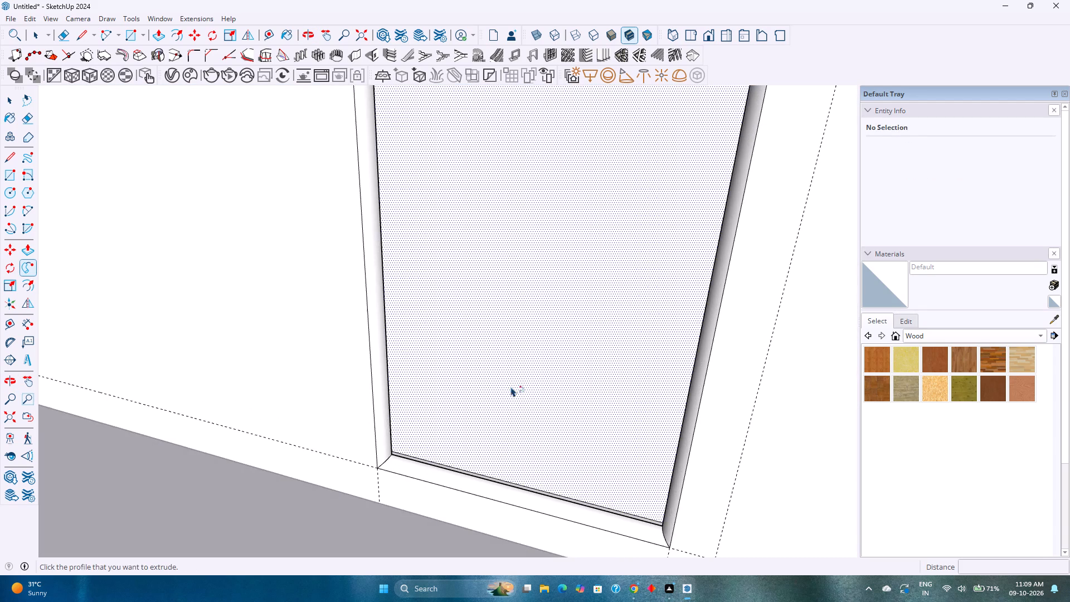
# Sweep the original profile with Follow Me around the left recess, using its back face and bounding edges as path.
pyautogui.scroll(-7, 517, 392)
pyautogui.scroll(-1, 430, 405)
pyautogui.keyDown('shift'); pyautogui.moveTo(430, 405); pyautogui.dragTo(667, 574, button='middle'); pyautogui.keyUp('shift')
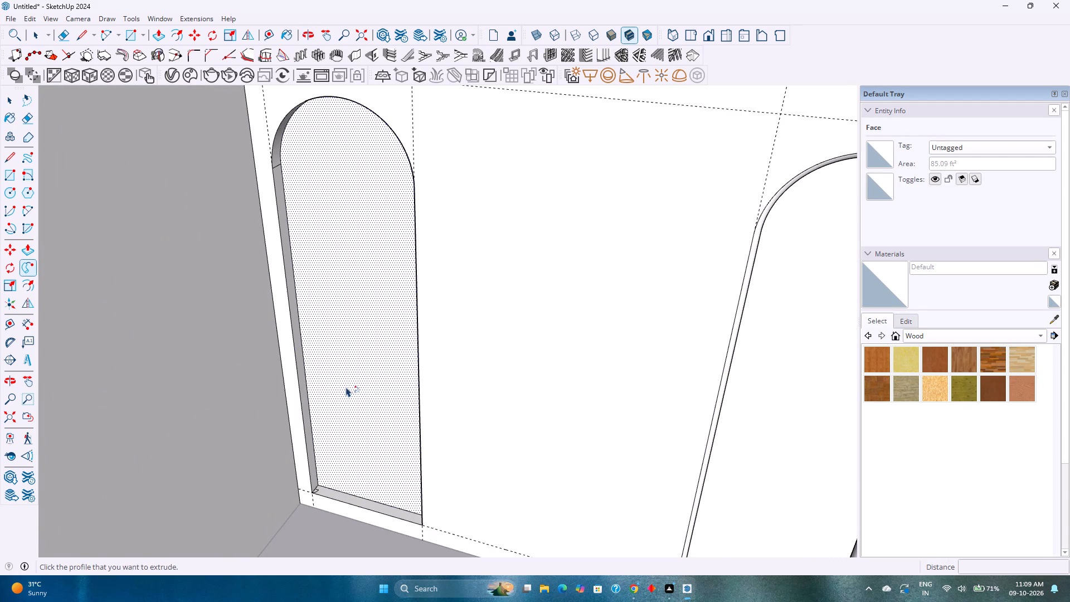
pyautogui.press('space')
pyautogui.scroll(4, 340, 423)
pyautogui.doubleClick(341, 423)
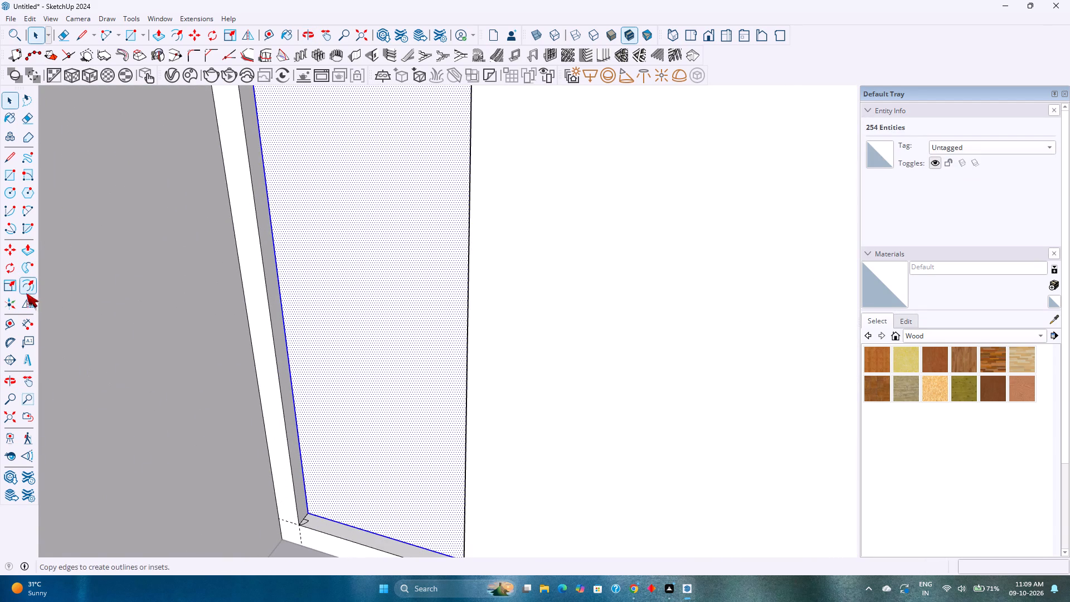
pyautogui.click(27, 270)
pyautogui.scroll(4, 308, 561)
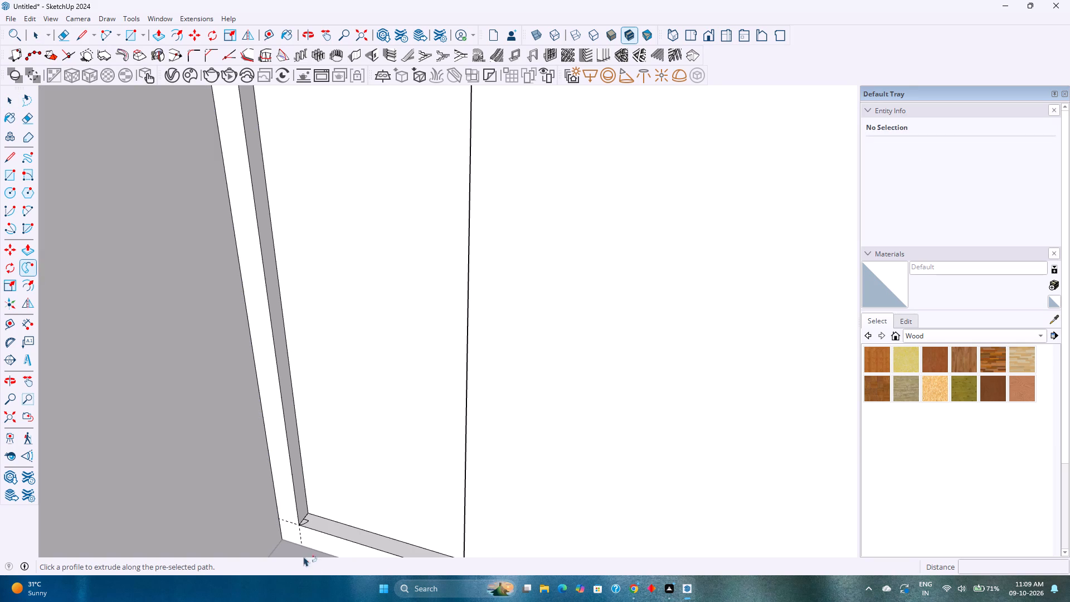
pyautogui.scroll(12, 304, 556)
pyautogui.click(304, 515)
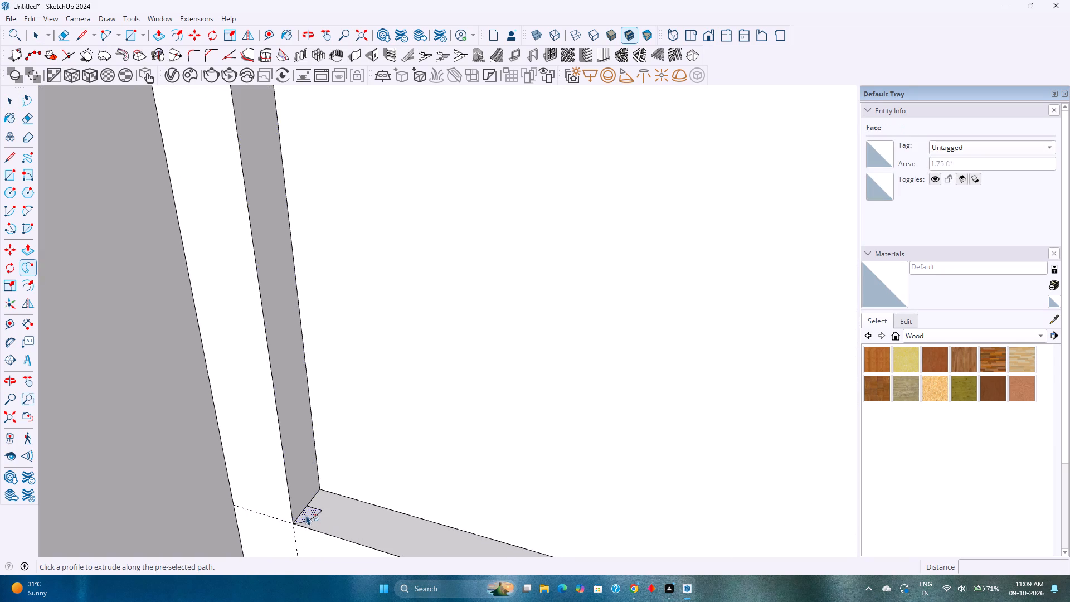
pyautogui.scroll(-14, 375, 434)
pyautogui.press('space')
# Delete all construction guides from the model.
pyautogui.scroll(-3, 368, 436)
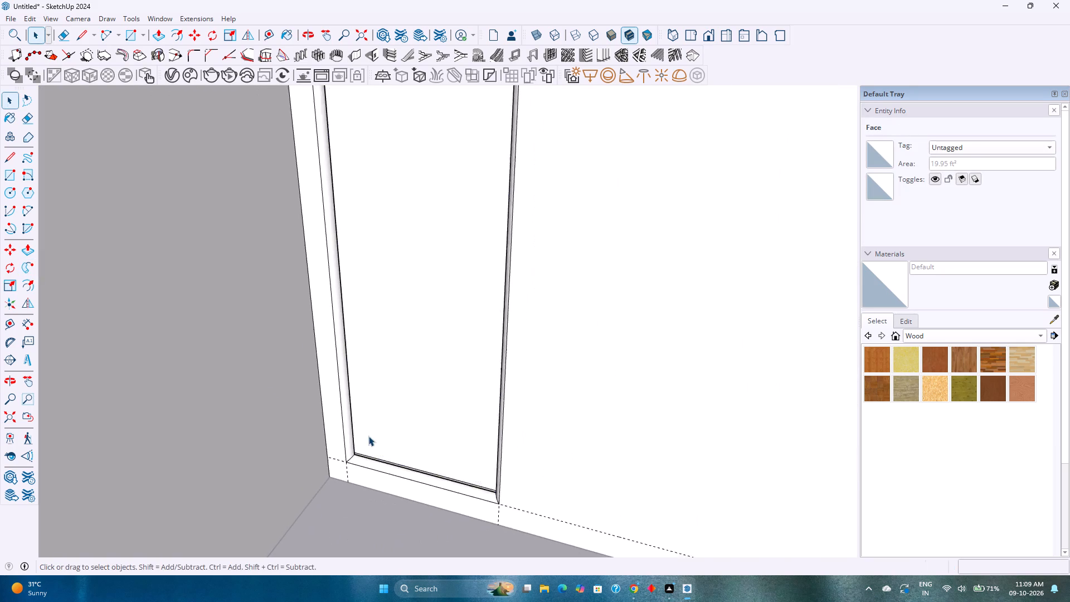
pyautogui.scroll(-2, 368, 436)
pyautogui.keyDown('shift'); pyautogui.moveTo(381, 430); pyautogui.dragTo(281, 467, button='middle'); pyautogui.keyUp('shift')
pyautogui.moveTo(275, 467); pyautogui.dragTo(318, 412, button='middle')
pyautogui.scroll(-4, 319, 410)
pyautogui.keyDown('shift'); pyautogui.middleClick(326, 414); pyautogui.keyUp('shift')
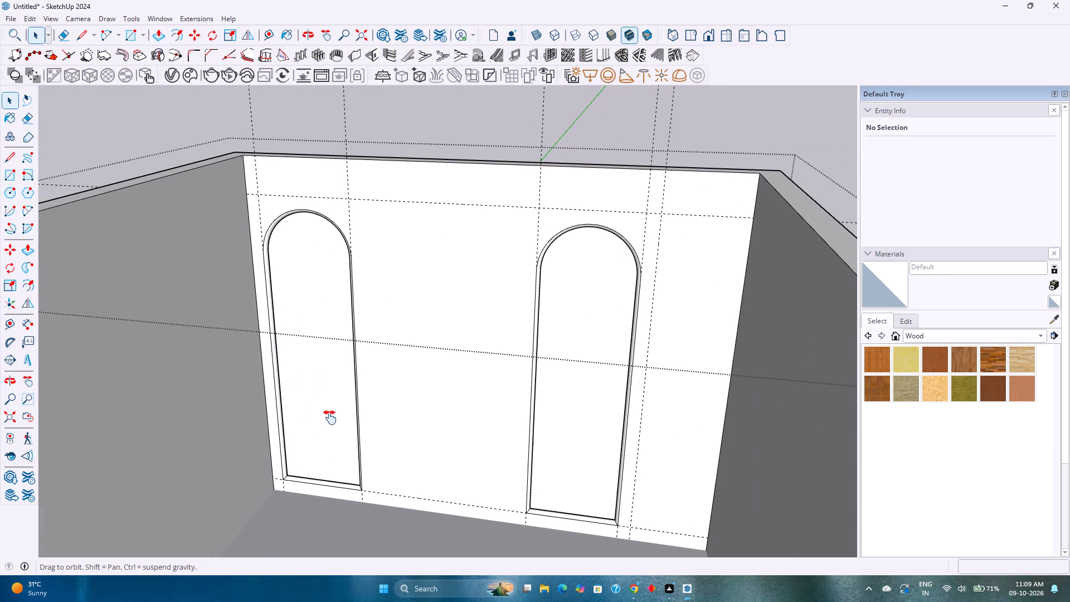
pyautogui.click(33, 20)
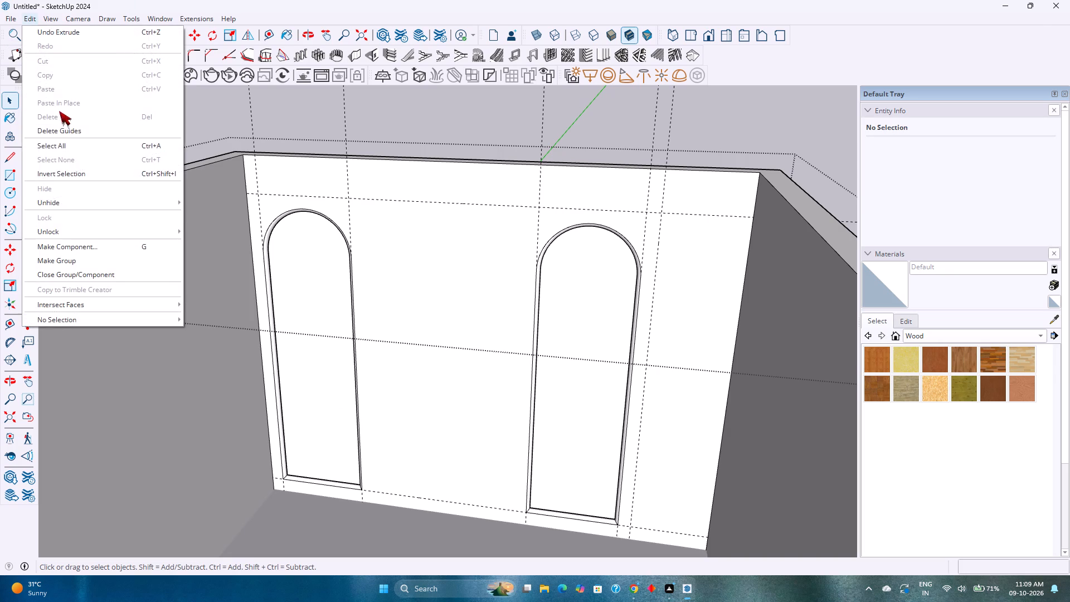
pyautogui.click(65, 130)
# Examine the mouldings around both arched recesses and the room from the front, from above and close to the left arch.
pyautogui.moveTo(312, 331); pyautogui.dragTo(429, 269, button='middle')
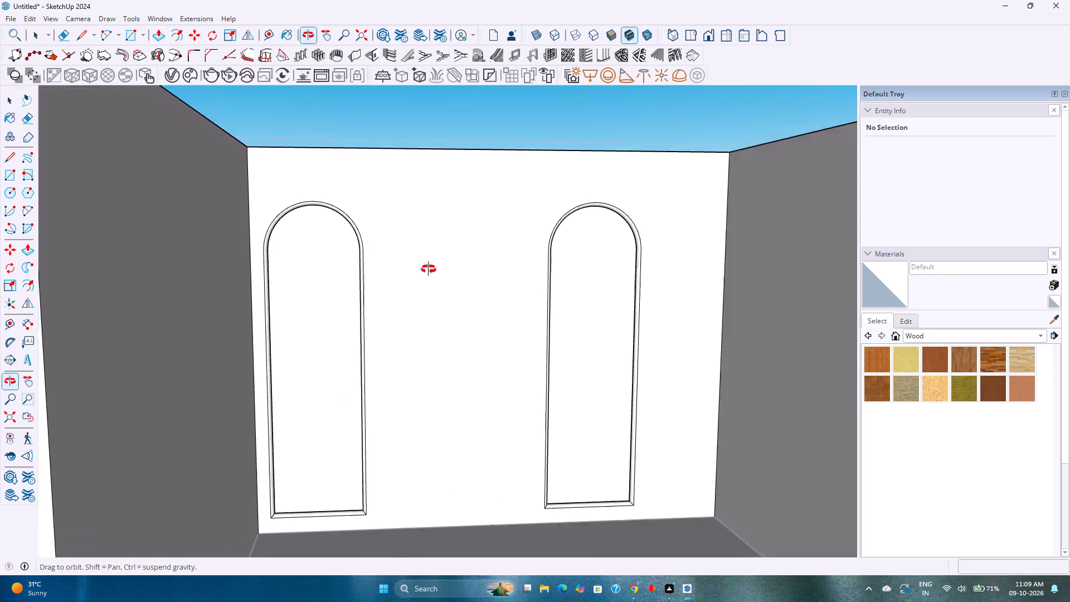
pyautogui.moveTo(429, 269); pyautogui.dragTo(402, 336, button='middle')
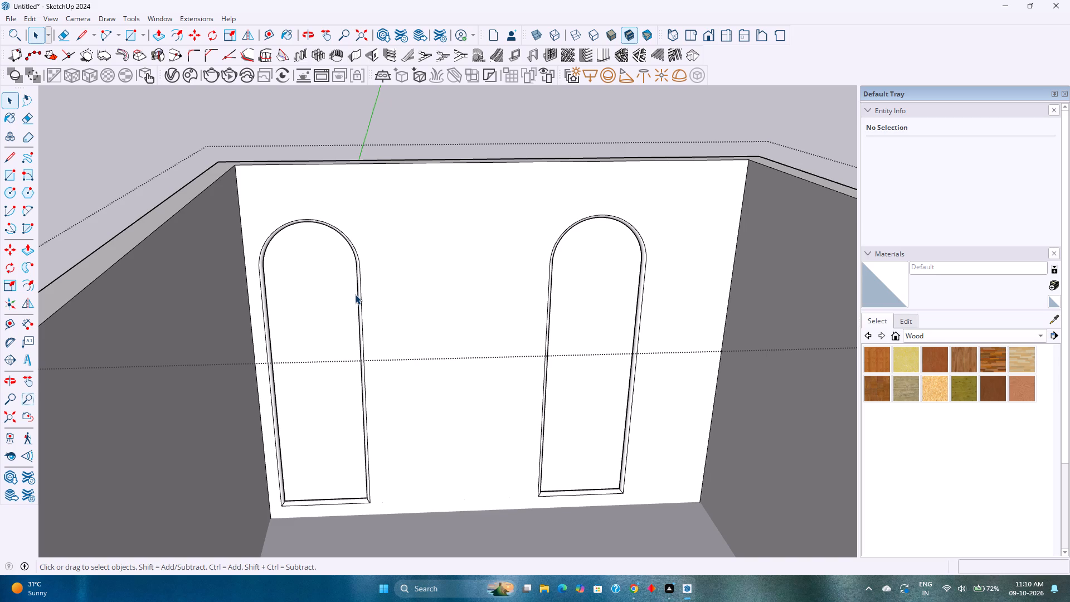
pyautogui.moveTo(428, 324); pyautogui.dragTo(312, 288, button='middle')
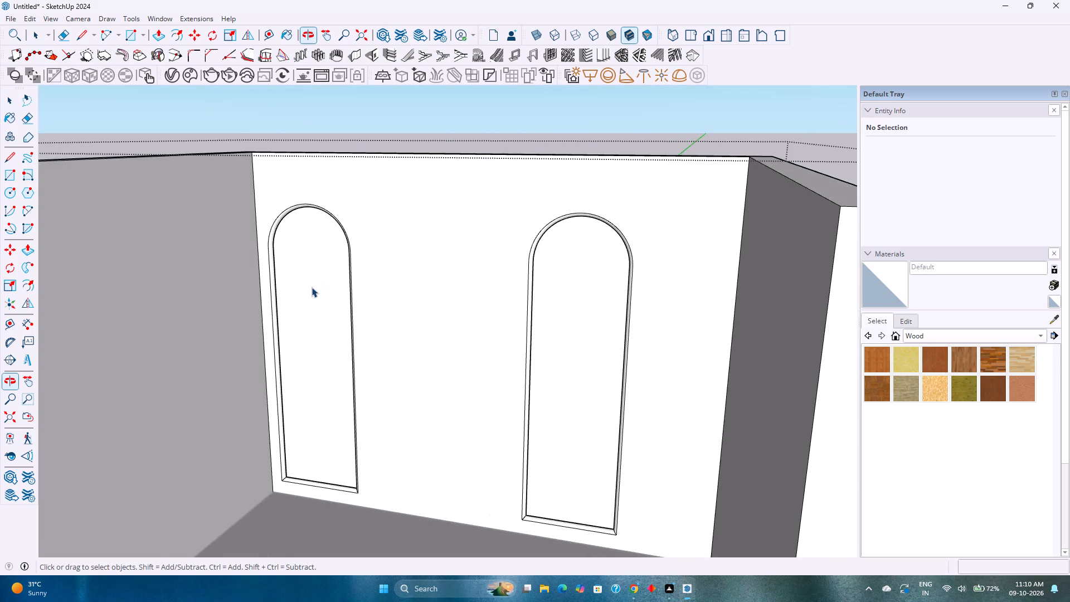
pyautogui.scroll(-2, 312, 287)
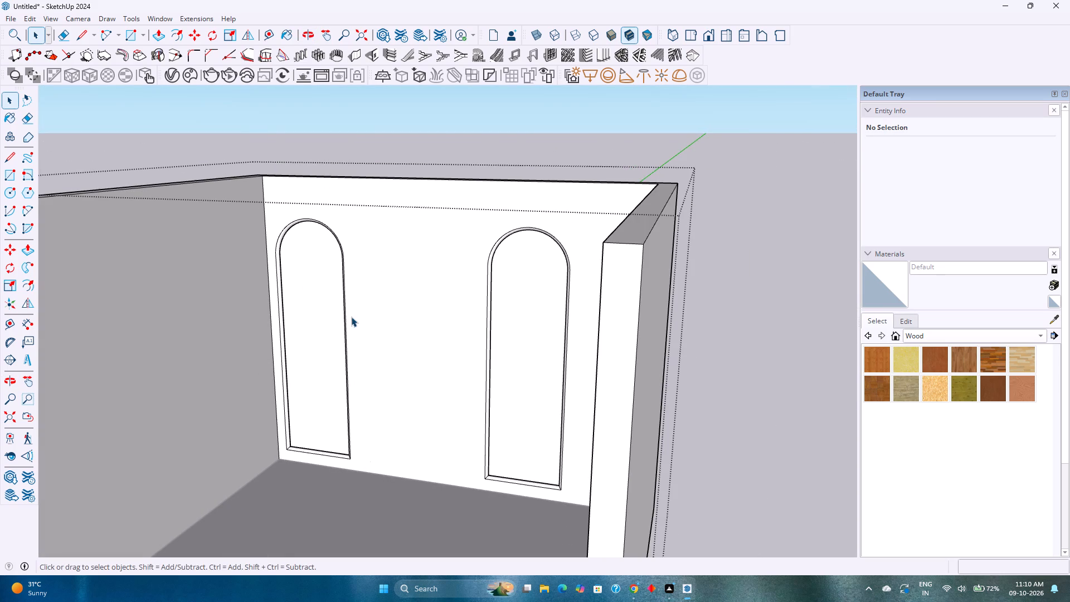
pyautogui.keyDown('shift'); pyautogui.moveTo(352, 318); pyautogui.dragTo(353, 266, button='middle'); pyautogui.keyUp('shift')
pyautogui.moveTo(373, 267); pyautogui.dragTo(410, 356, button='middle')
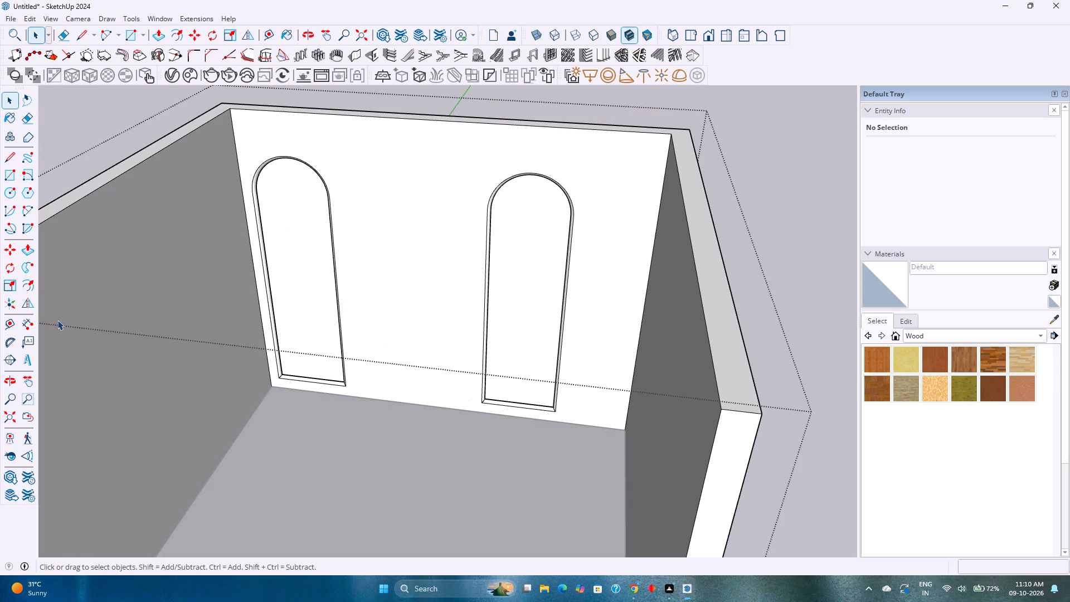
pyautogui.moveTo(334, 246); pyautogui.dragTo(339, 294, button='middle')
pyautogui.scroll(1, 339, 294)
pyautogui.scroll(-1, 340, 294)
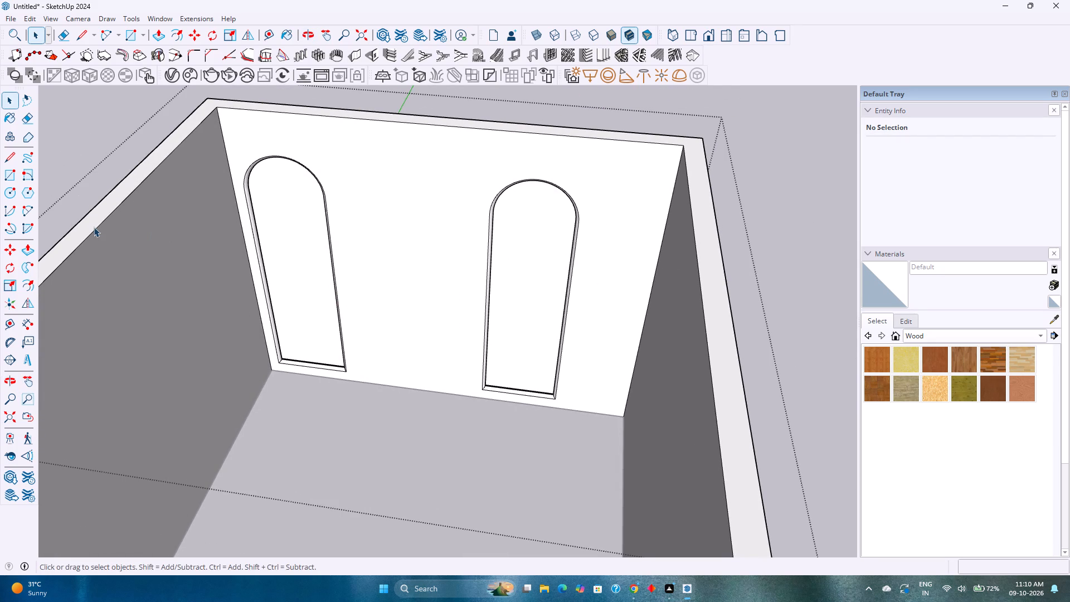
pyautogui.scroll(-1, 321, 279)
pyautogui.moveTo(330, 281); pyautogui.dragTo(307, 386, button='middle')
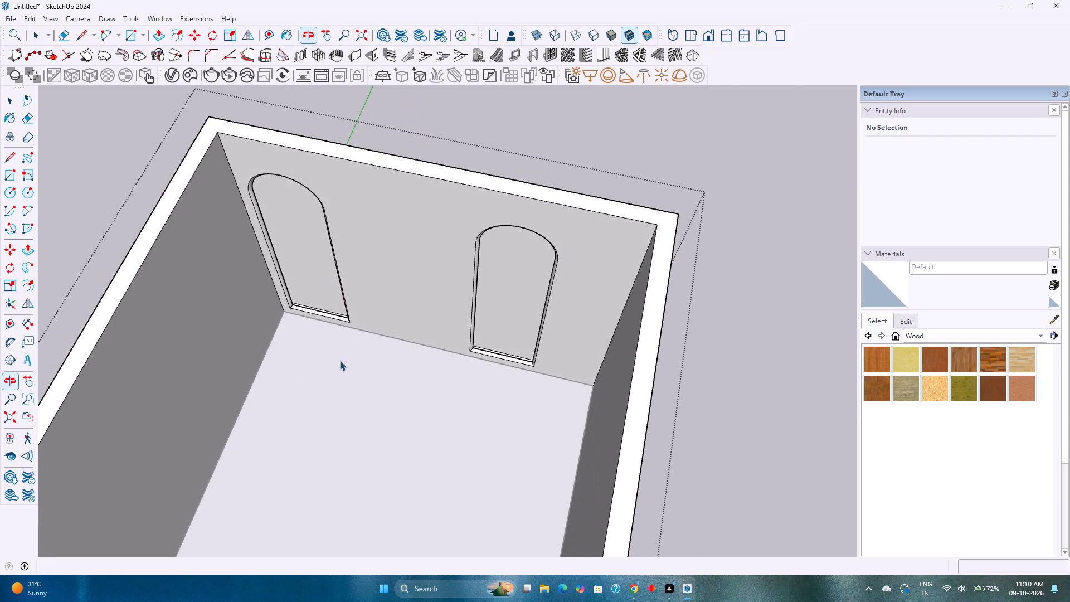
pyautogui.scroll(3, 378, 333)
pyautogui.keyDown('shift'); pyautogui.moveTo(407, 306); pyautogui.dragTo(417, 361, button='middle'); pyautogui.keyUp('shift')
pyautogui.moveTo(442, 352); pyautogui.dragTo(376, 393, button='middle')
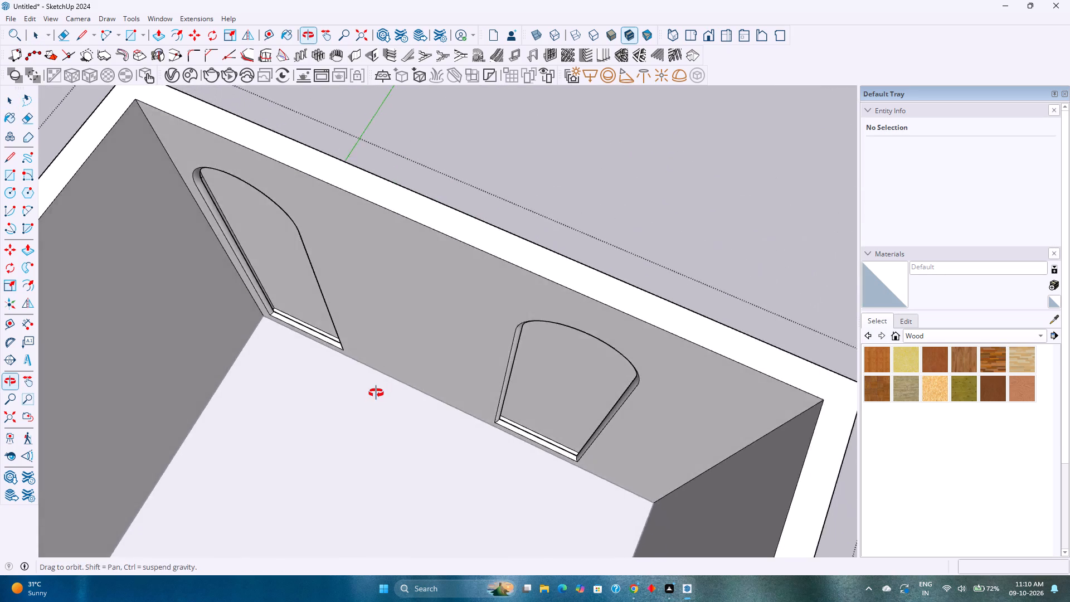
pyautogui.moveTo(376, 393); pyautogui.dragTo(359, 402, button='middle')
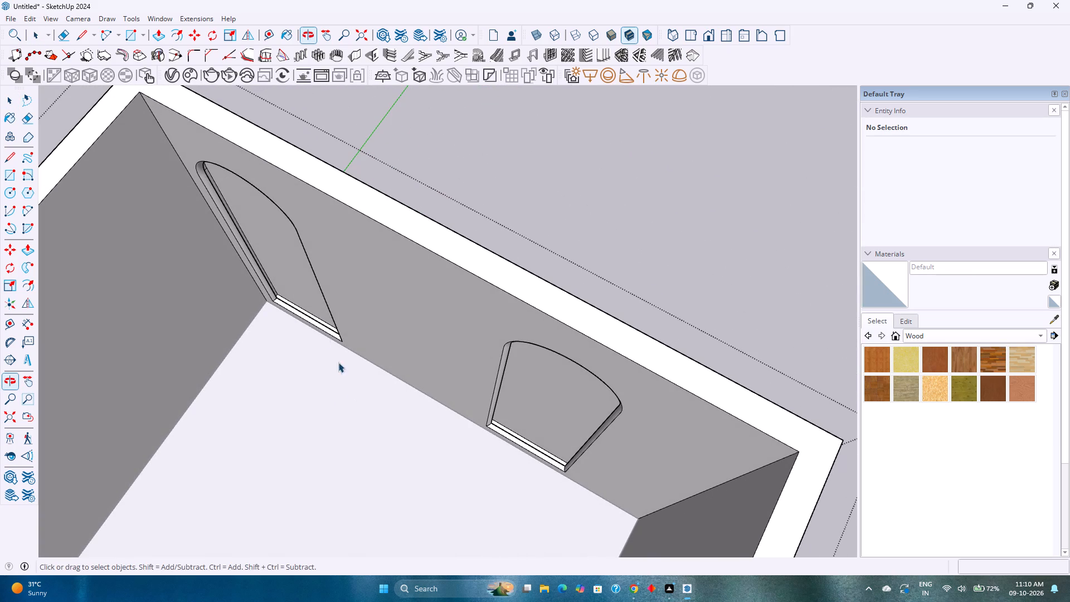
pyautogui.keyDown('shift'); pyautogui.moveTo(240, 245); pyautogui.dragTo(335, 364, button='middle'); pyautogui.keyUp('shift')
pyautogui.moveTo(336, 374); pyautogui.dragTo(289, 284, button='middle')
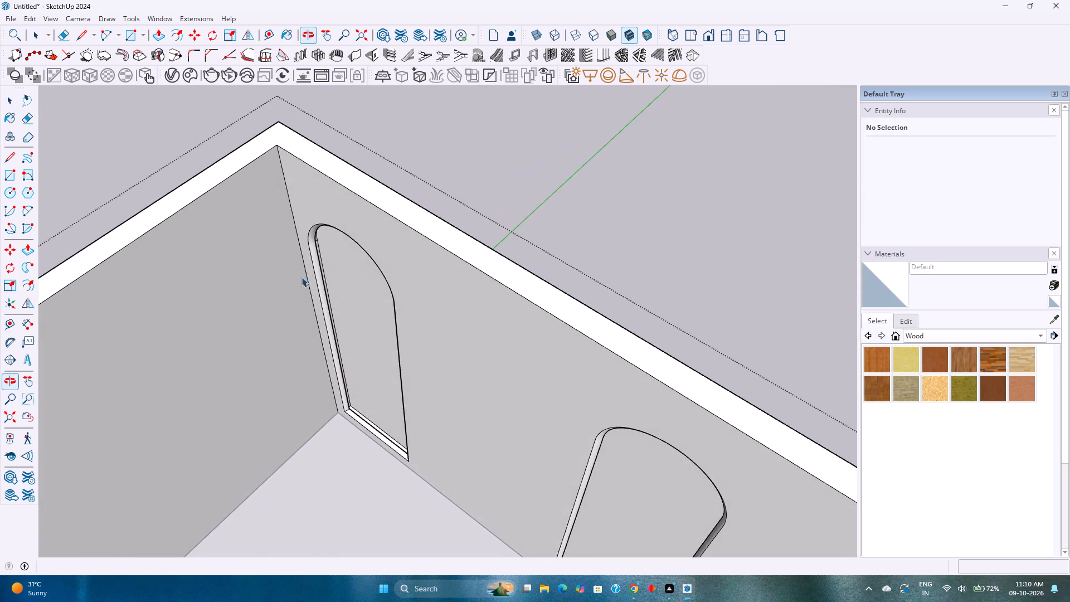
pyautogui.scroll(12, 315, 245)
pyautogui.moveTo(318, 246); pyautogui.dragTo(291, 211, button='middle')
pyautogui.middleClick(295, 209)
pyautogui.scroll(-3, 309, 204)
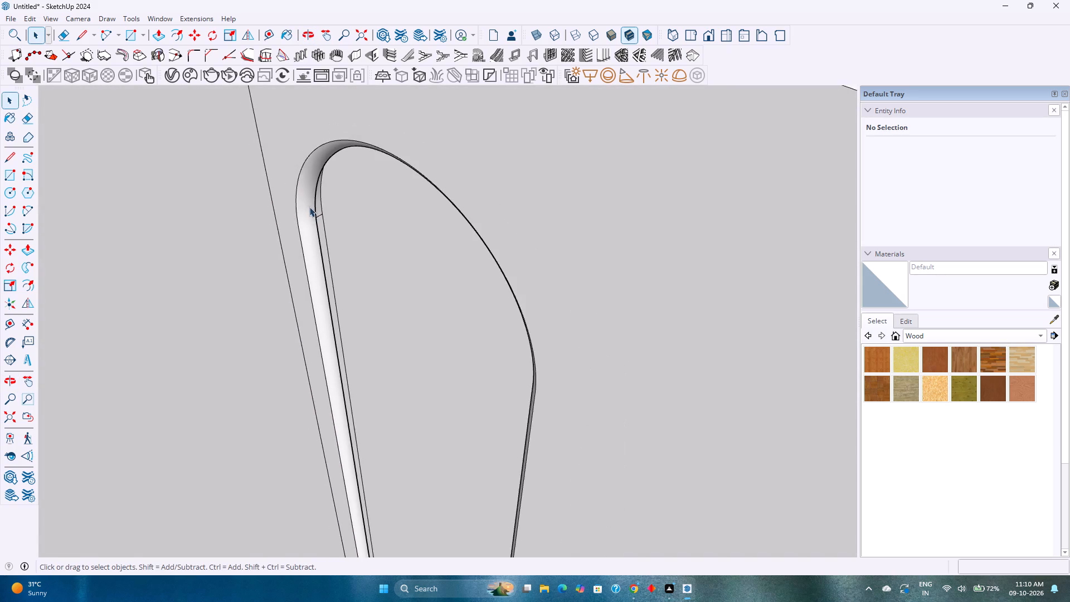
pyautogui.scroll(-7, 332, 200)
pyautogui.moveTo(388, 292); pyautogui.dragTo(363, 264, button='middle')
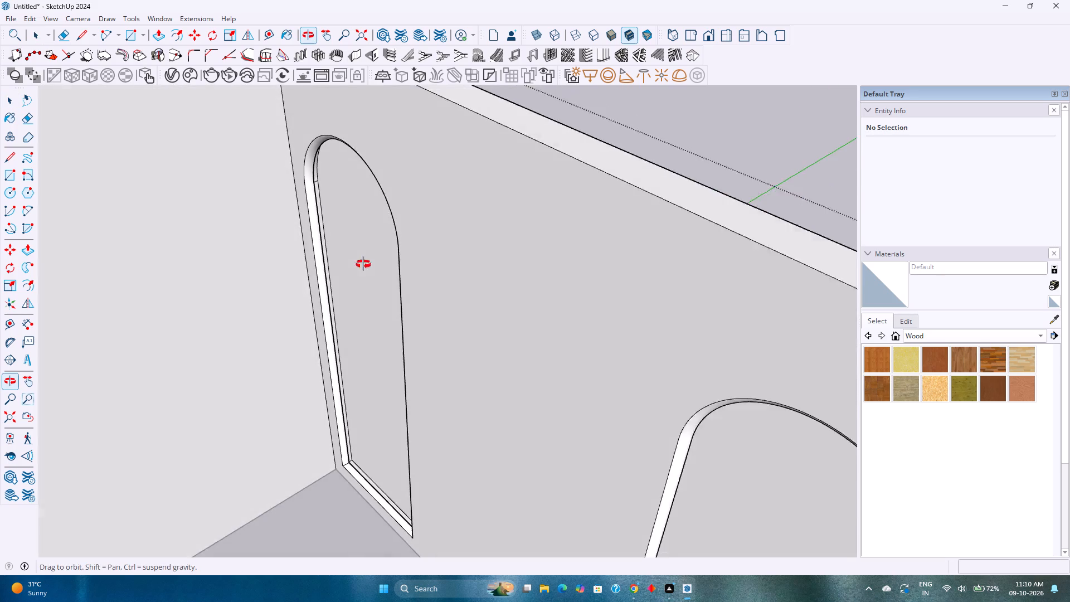
pyautogui.moveTo(363, 264); pyautogui.dragTo(364, 273, button='middle')
pyautogui.moveTo(382, 294); pyautogui.dragTo(171, 266, button='middle')
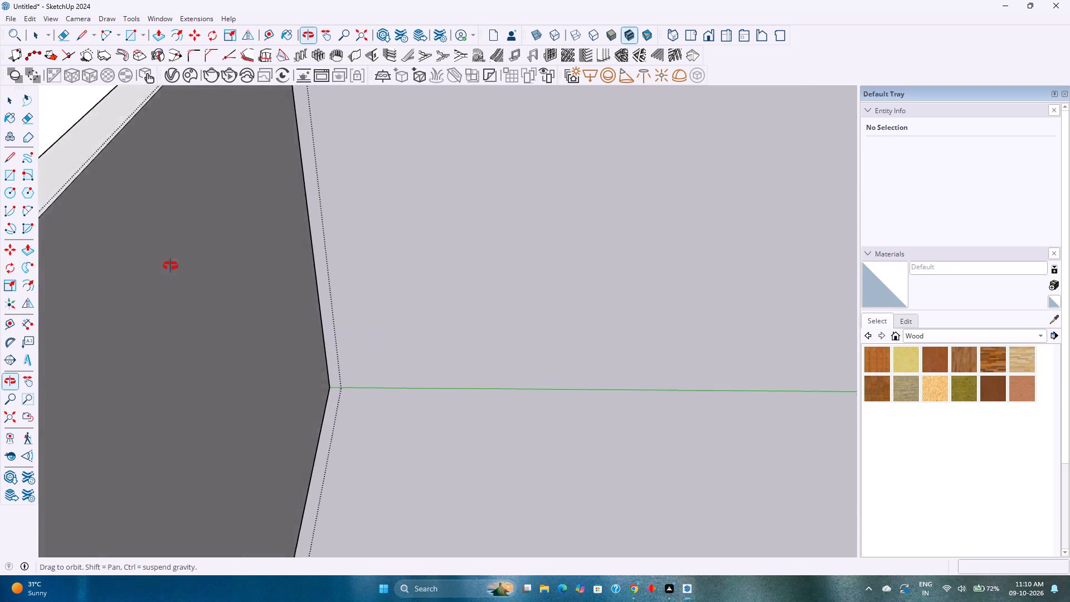
pyautogui.moveTo(171, 266); pyautogui.dragTo(366, 284, button='middle')
pyautogui.scroll(-8, 372, 281)
pyautogui.keyDown('shift'); pyautogui.moveTo(435, 282); pyautogui.dragTo(515, 229, button='middle'); pyautogui.keyUp('shift')
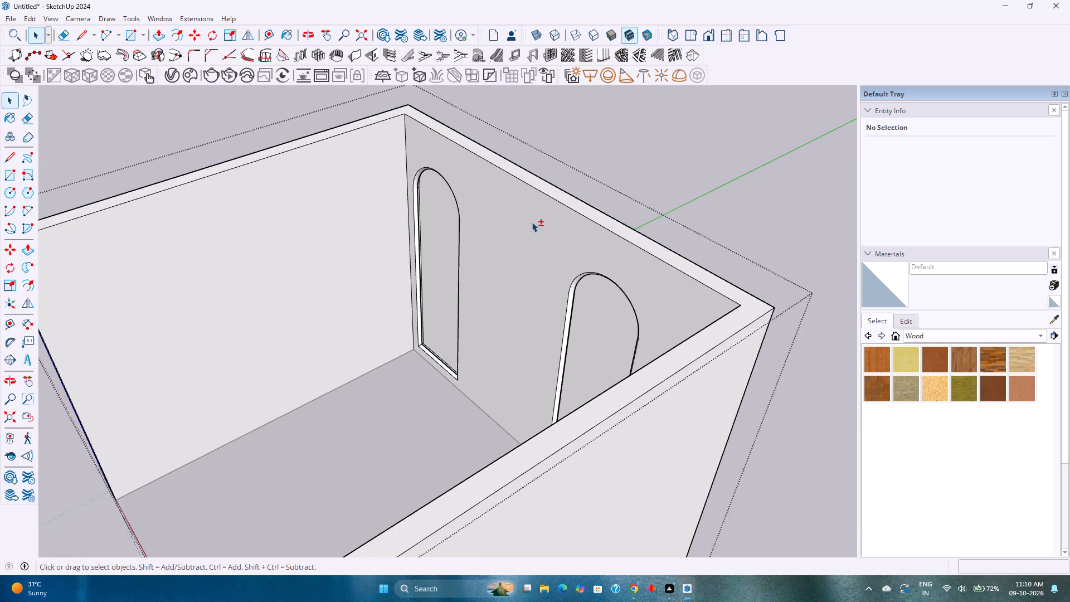
# Hide the outer face of the back wall behind the arched recesses.
pyautogui.moveTo(542, 222); pyautogui.dragTo(212, 256, button='middle')
pyautogui.click(459, 312)
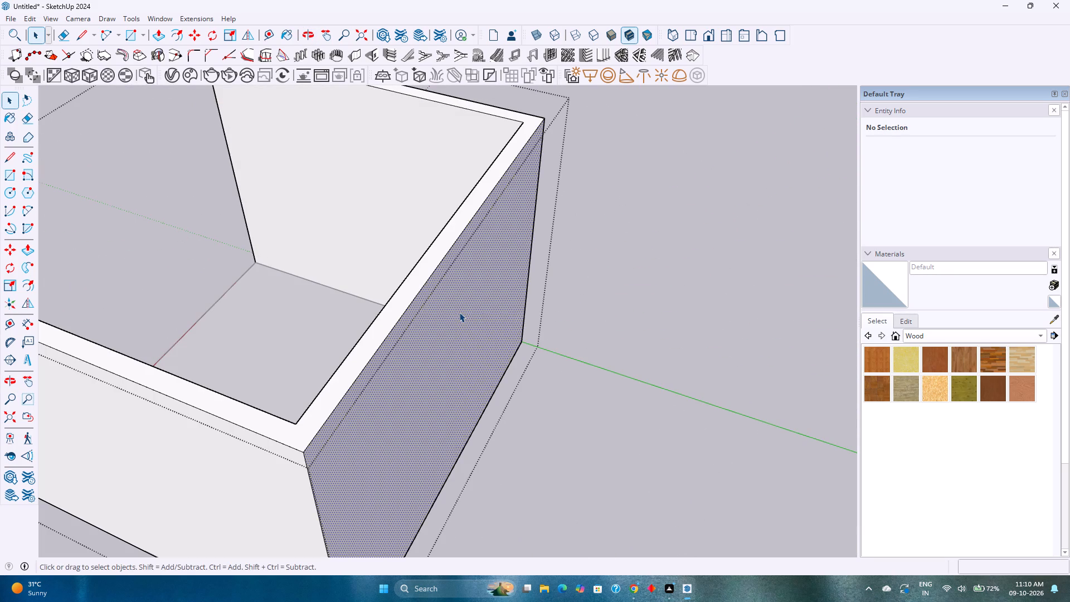
pyautogui.rightClick(459, 312)
pyautogui.click(499, 348)
# Hide the back faces of both arched recesses together.
pyautogui.moveTo(499, 348); pyautogui.dragTo(223, 294, button='middle')
pyautogui.click(459, 283)
pyautogui.keyDown('ctrl'); pyautogui.click(259, 314); pyautogui.keyUp('ctrl')
pyautogui.rightClick(259, 314)
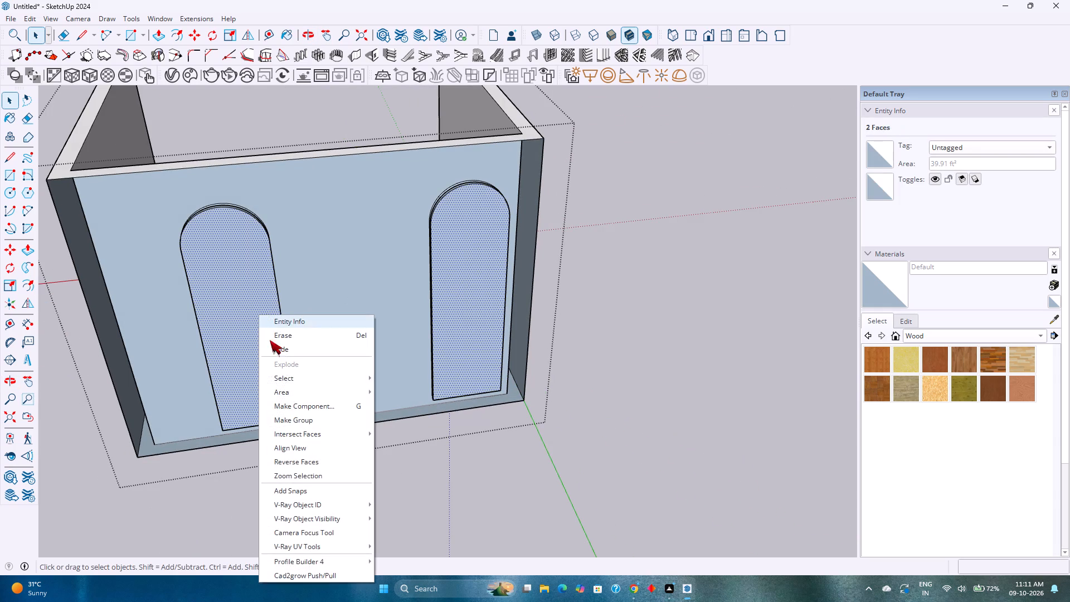
pyautogui.click(294, 350)
# Offset the left recess moulding's back face inward from its outer edge by about 5/8", then its outer band by about 3/8".
pyautogui.scroll(2, 461, 390)
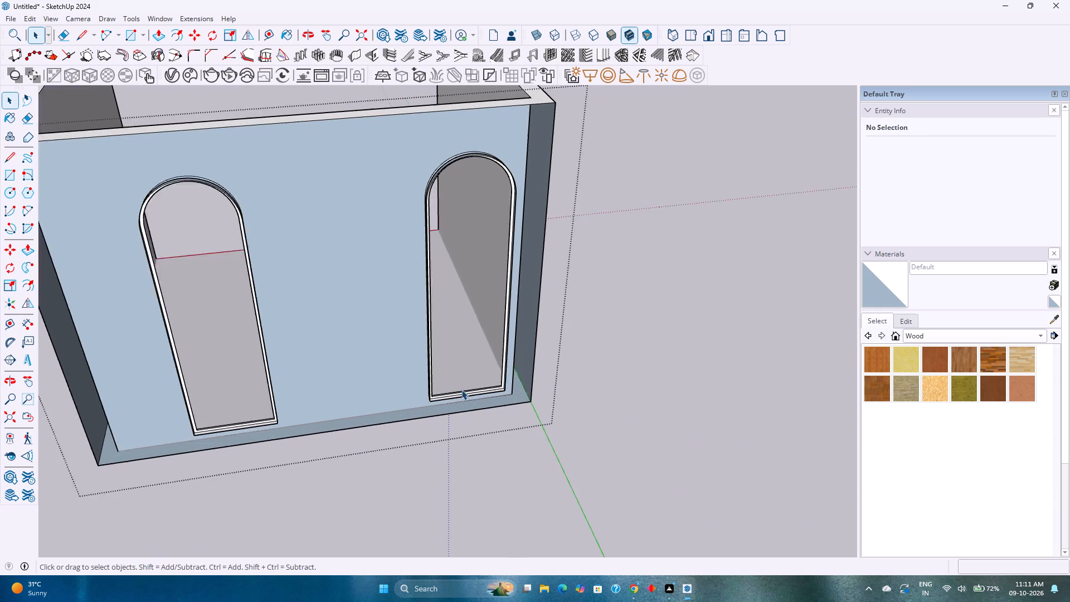
pyautogui.scroll(18, 461, 390)
pyautogui.keyDown('shift'); pyautogui.moveTo(527, 362); pyautogui.dragTo(551, 420, button='middle'); pyautogui.keyUp('shift')
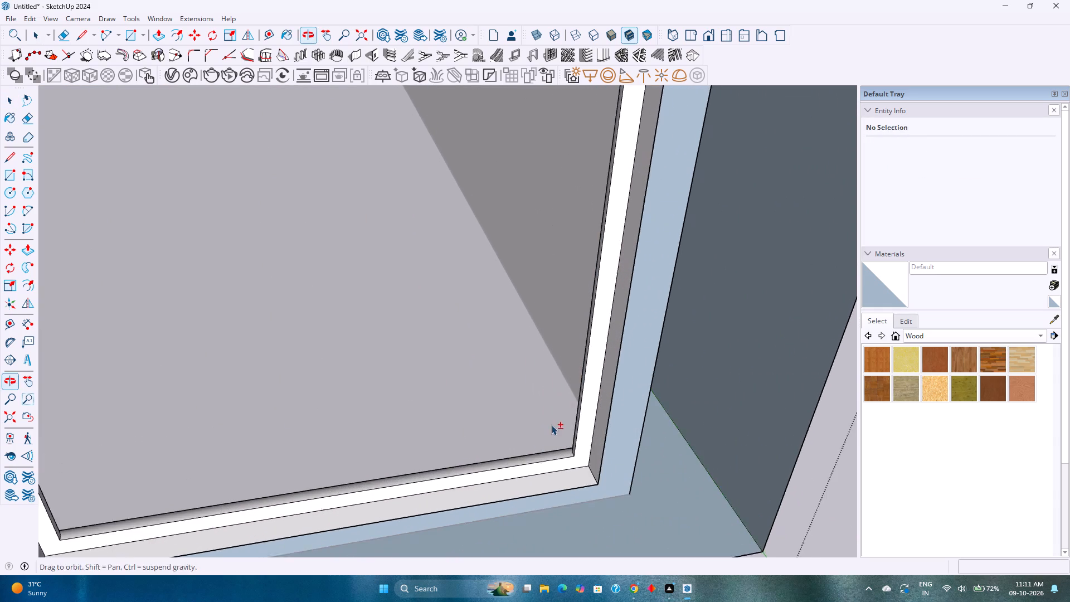
pyautogui.moveTo(551, 425); pyautogui.dragTo(539, 367, button='middle')
pyautogui.scroll(4, 591, 375)
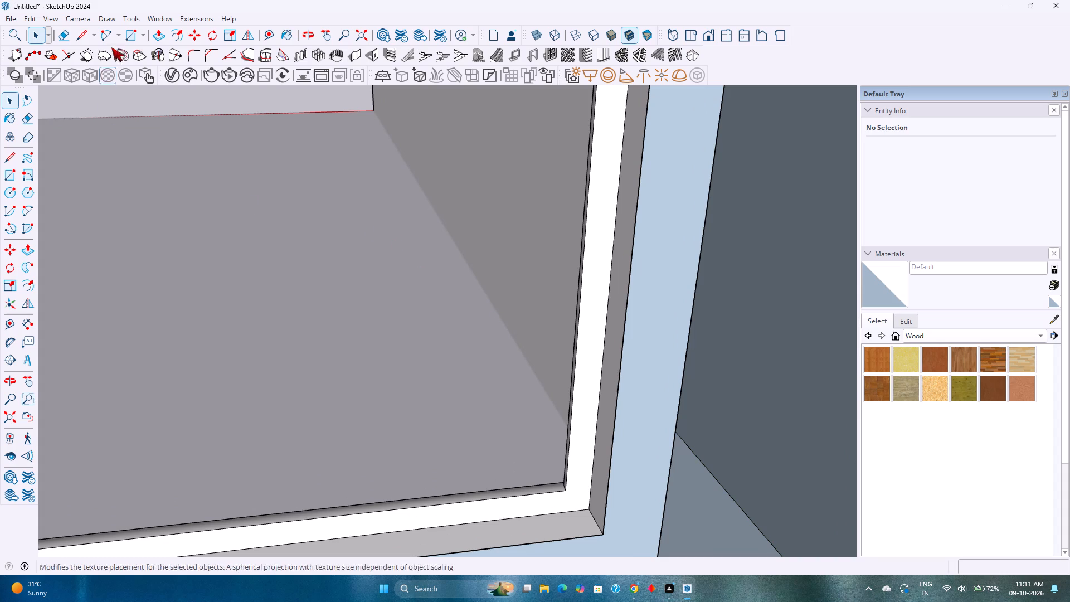
pyautogui.click(176, 35)
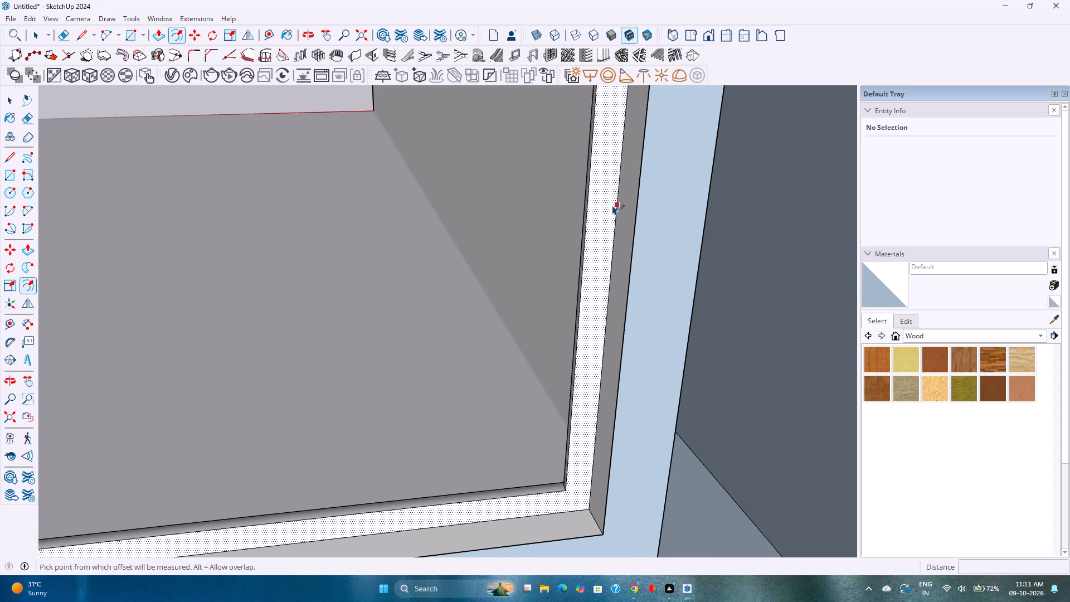
pyautogui.click(613, 205)
pyautogui.scroll(-2, 606, 212)
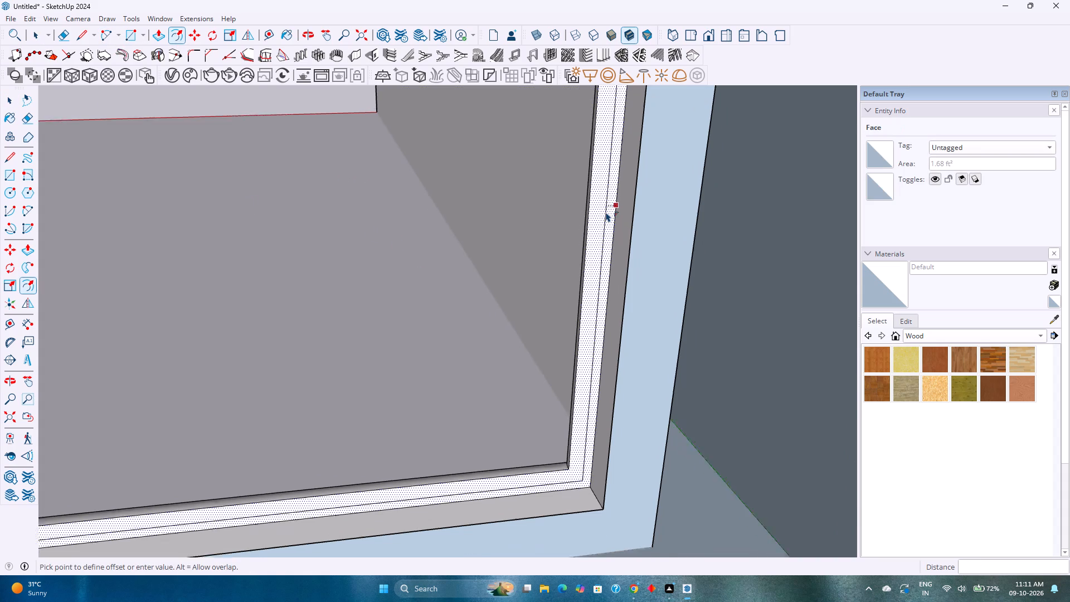
pyautogui.scroll(-2, 606, 212)
pyautogui.scroll(11, 602, 213)
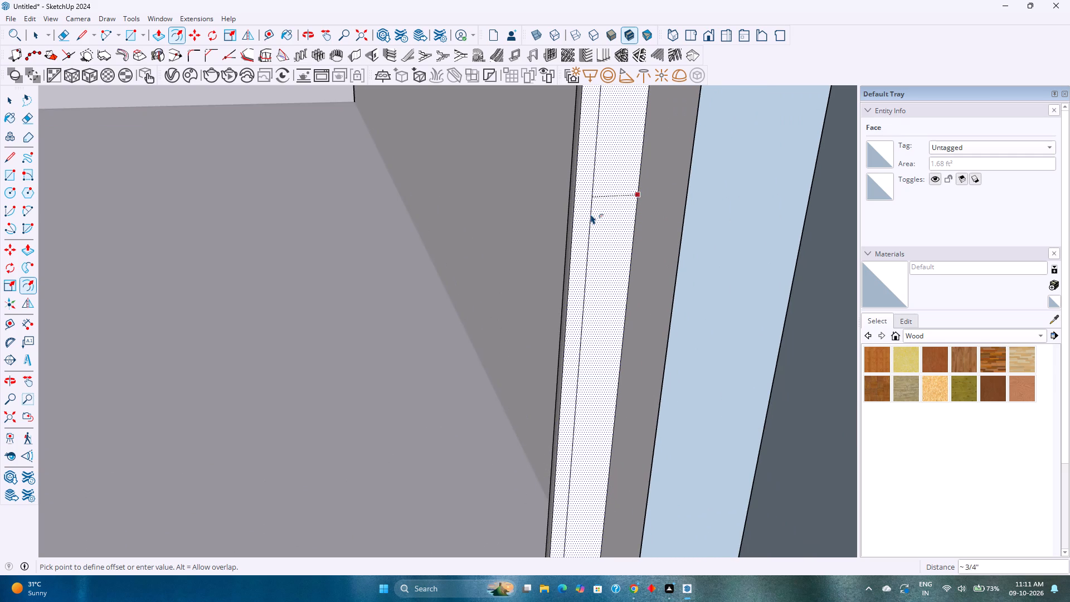
pyautogui.click(596, 212)
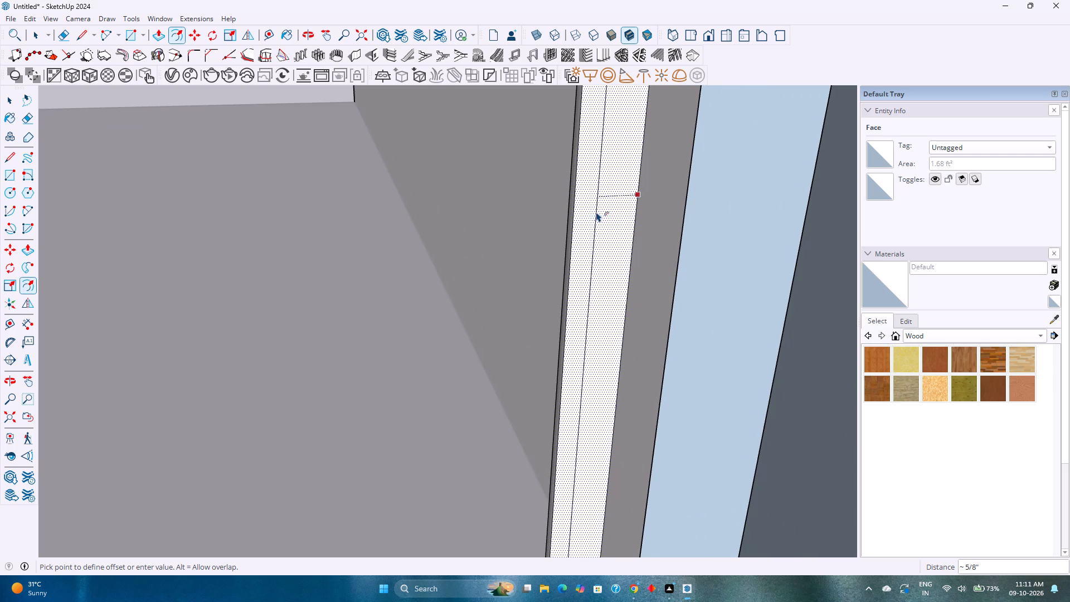
pyautogui.click(633, 202)
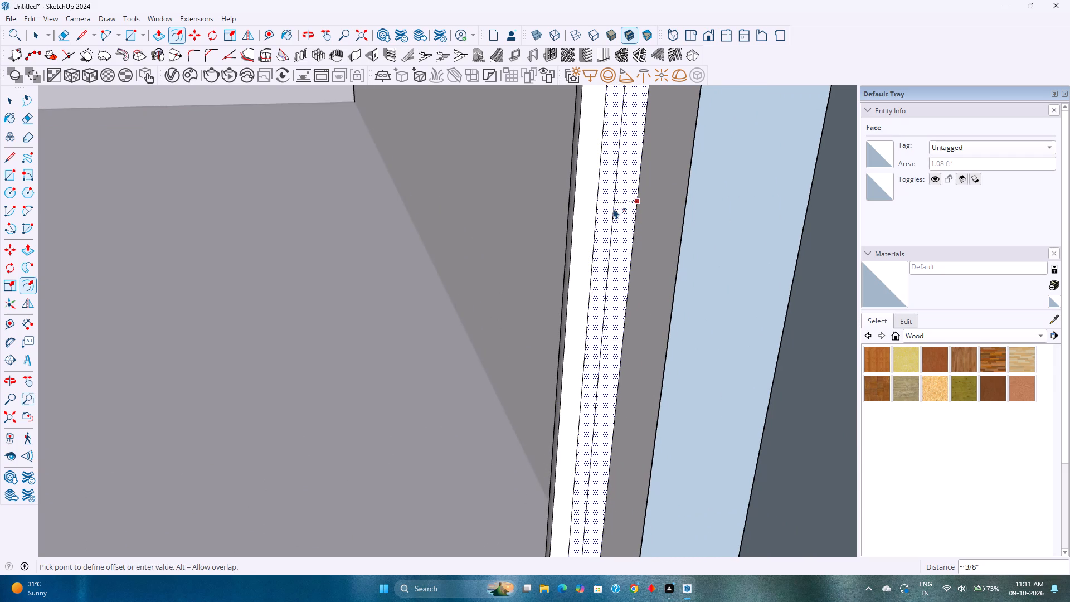
pyautogui.click(614, 208)
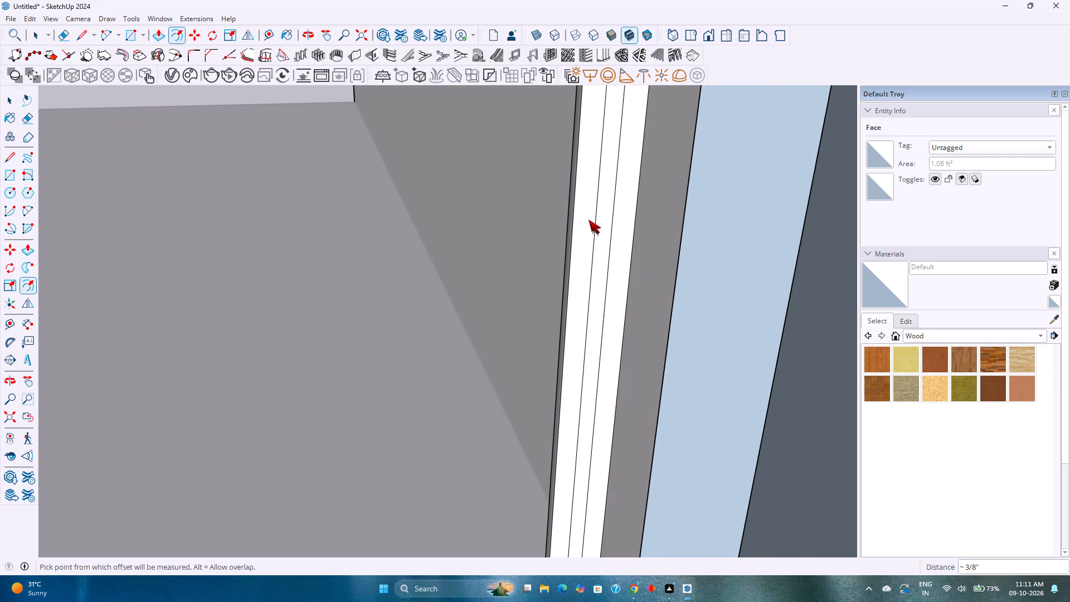
# Push the middle band of the left recess moulding's back face in by 1/16".
pyautogui.press('p')
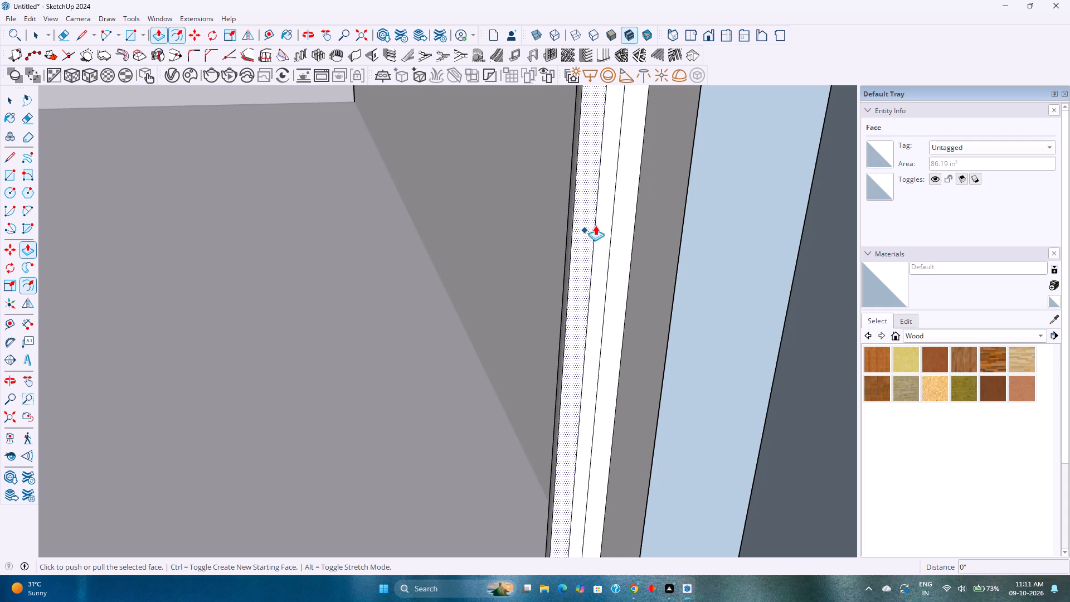
pyautogui.press('Escape')
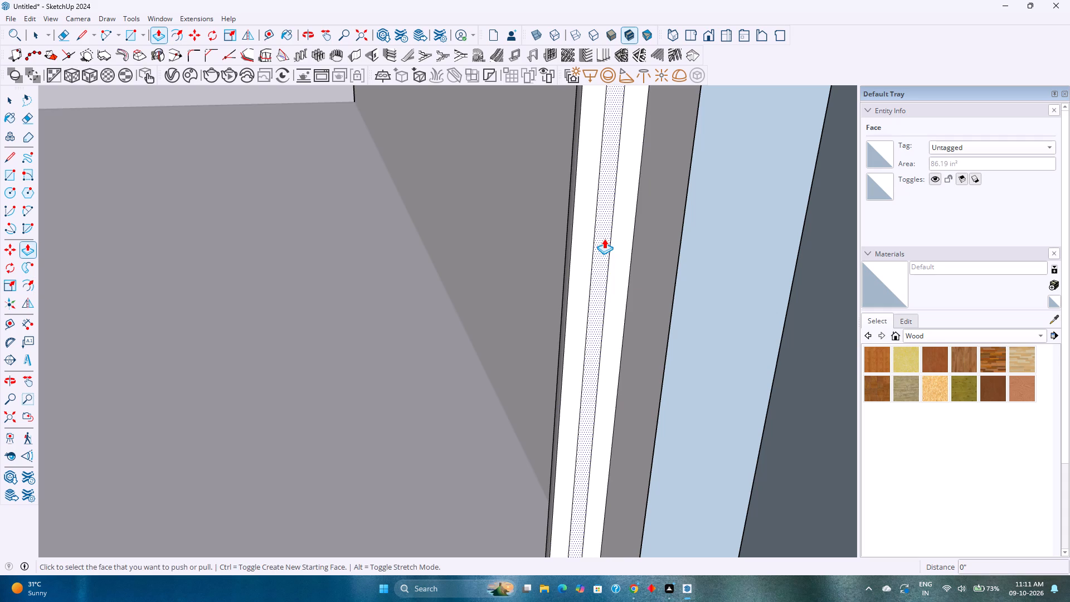
pyautogui.click(604, 239)
pyautogui.scroll(2, 599, 231)
pyautogui.moveTo(599, 231); pyautogui.dragTo(610, 235, button='middle')
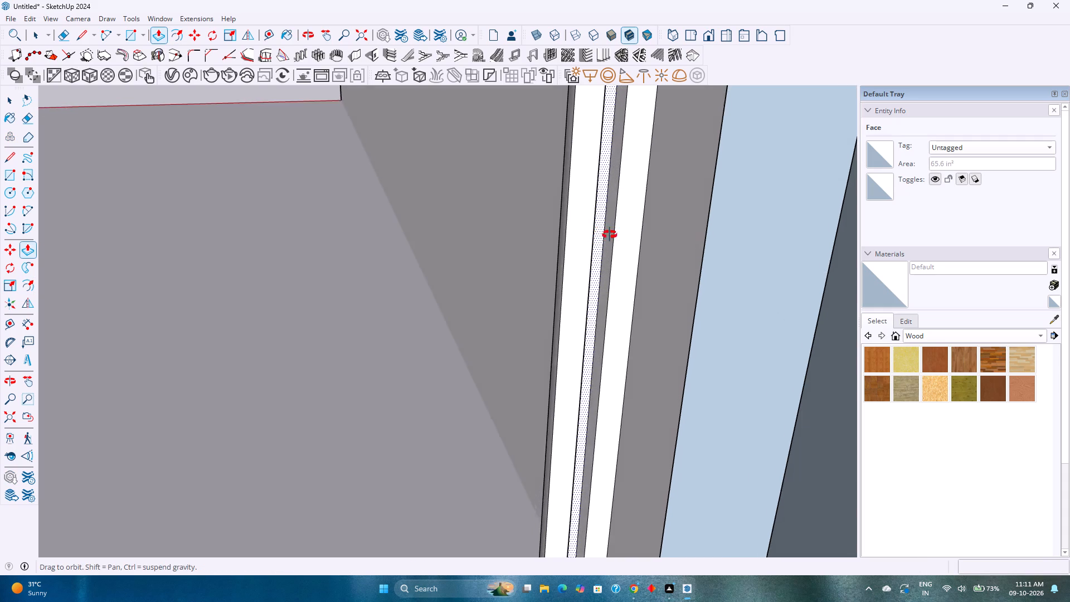
pyautogui.moveTo(610, 235); pyautogui.dragTo(738, 276, button='middle')
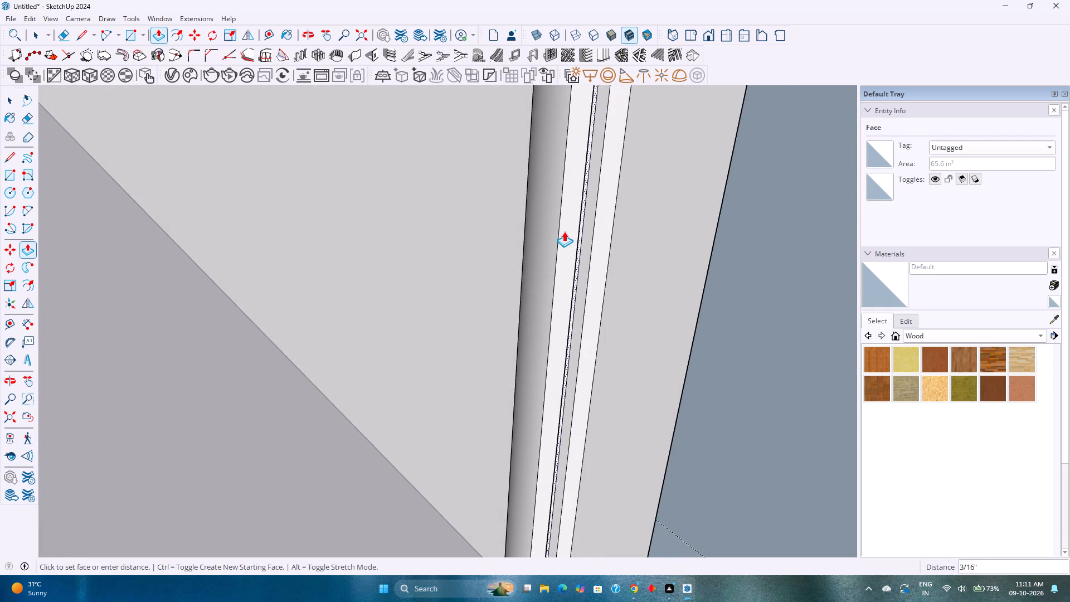
pyautogui.scroll(6, 570, 229)
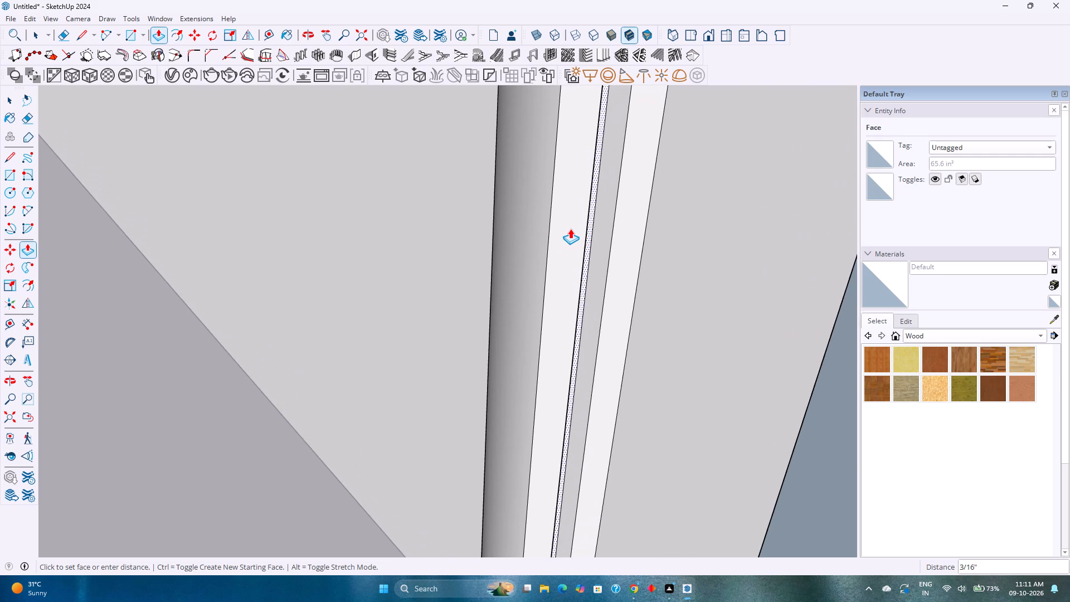
pyautogui.scroll(11, 581, 227)
pyautogui.moveTo(594, 227); pyautogui.dragTo(518, 268, button='middle')
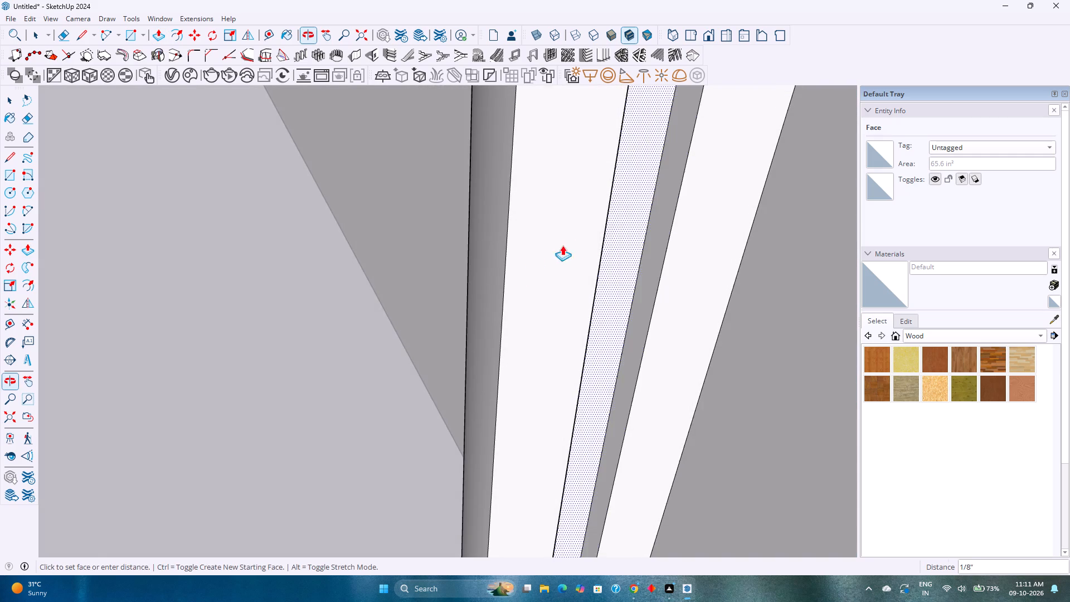
pyautogui.click(619, 198)
pyautogui.scroll(-2, 580, 261)
pyautogui.moveTo(578, 261); pyautogui.dragTo(620, 252, button='middle')
pyautogui.scroll(-9, 620, 252)
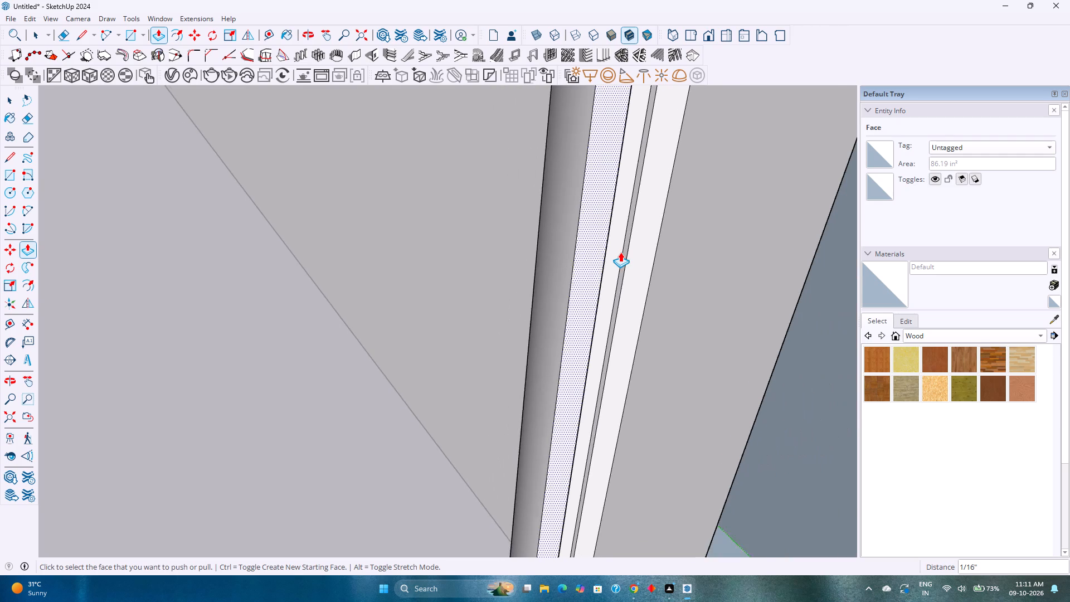
pyautogui.scroll(-20, 620, 252)
pyautogui.scroll(-9, 620, 252)
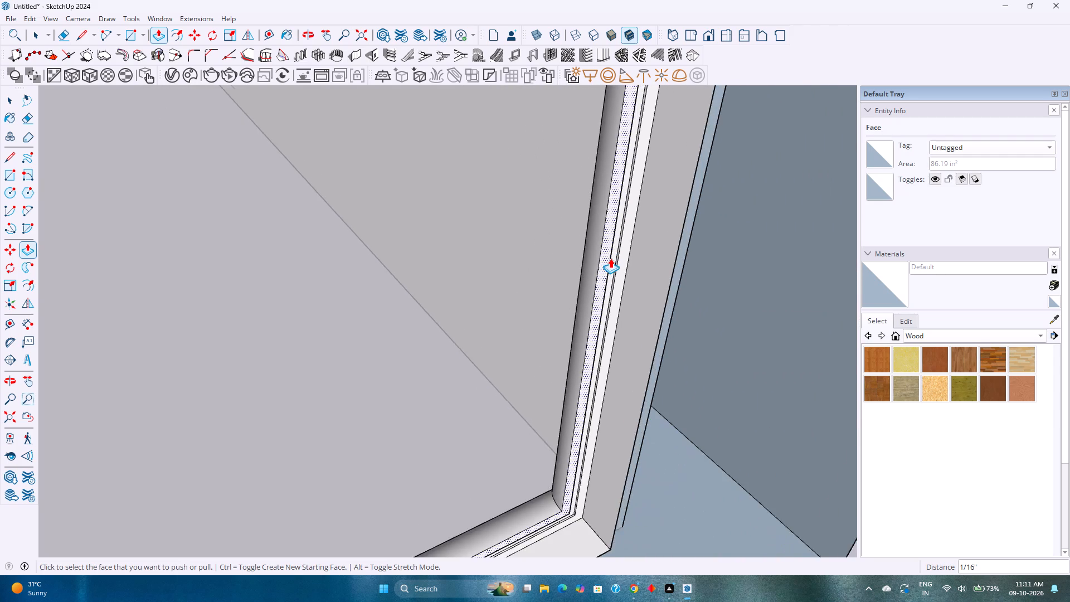
pyautogui.scroll(-5, 610, 258)
pyautogui.moveTo(610, 259); pyautogui.dragTo(533, 202, button='middle')
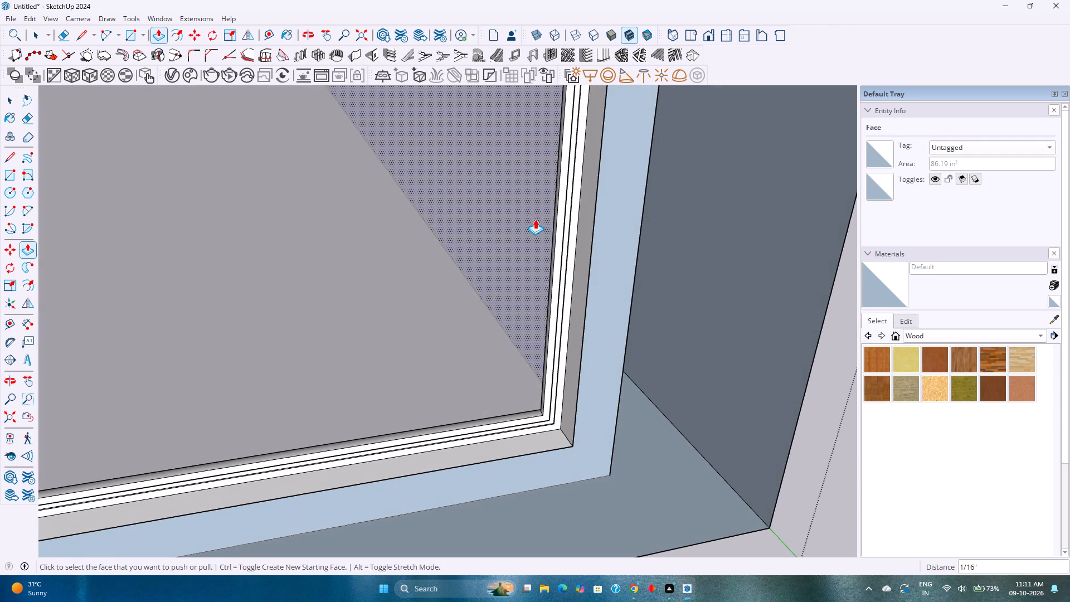
pyautogui.press('space')
# Offset the right recess moulding's back face inward from its outer edge by about 3/4".
pyautogui.scroll(-3, 539, 255)
pyautogui.keyDown('shift'); pyautogui.moveTo(539, 255); pyautogui.dragTo(654, 309, button='middle'); pyautogui.keyUp('shift')
pyautogui.moveTo(655, 309); pyautogui.dragTo(476, 267, button='middle')
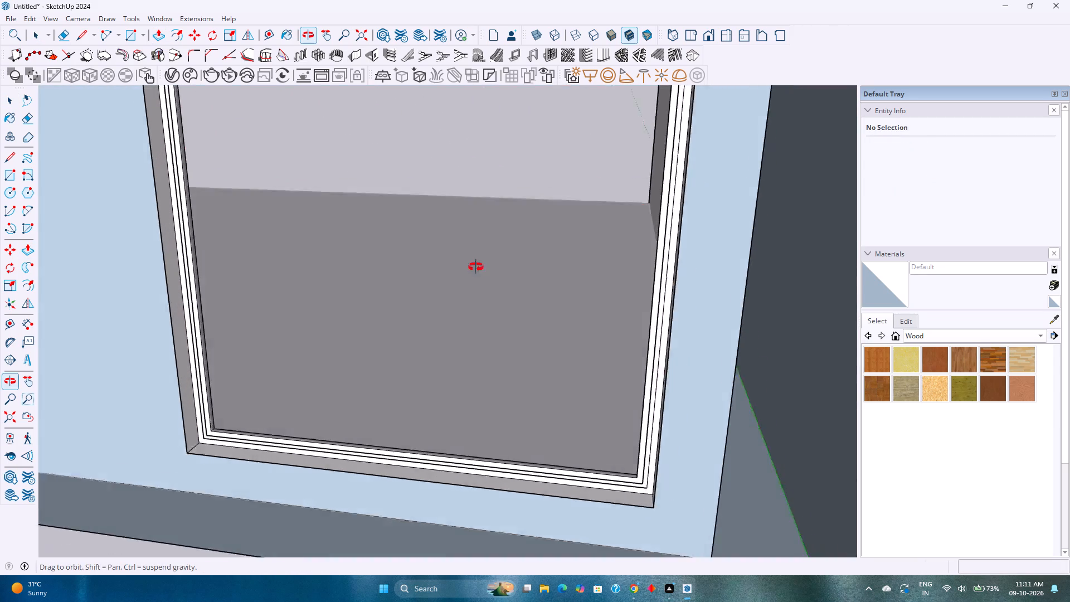
pyautogui.moveTo(476, 267); pyautogui.dragTo(582, 267, button='middle')
pyautogui.scroll(-4, 583, 267)
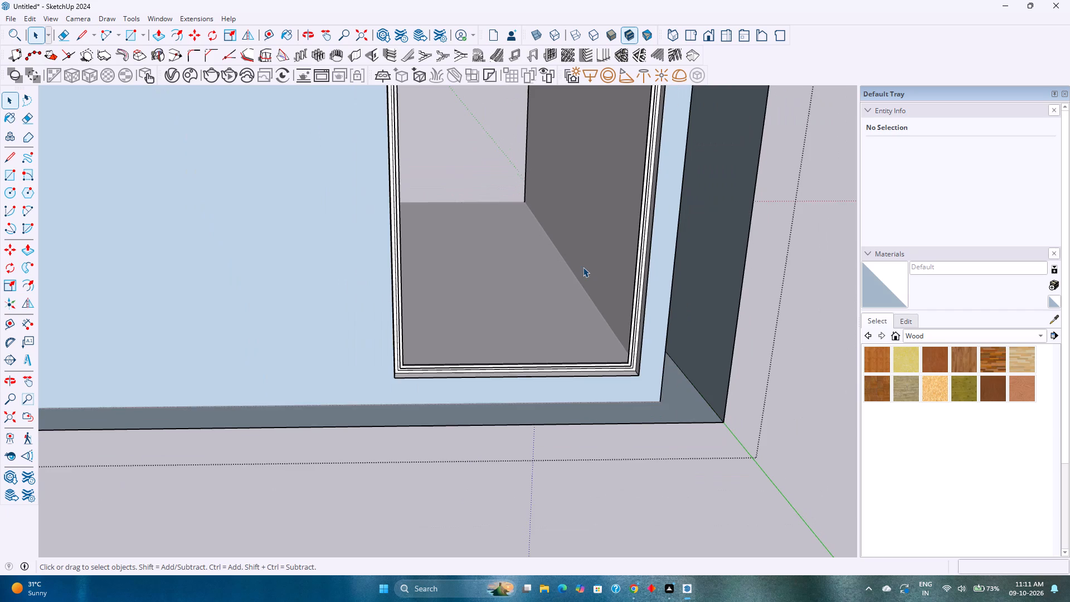
pyautogui.scroll(-3, 586, 270)
pyautogui.keyDown('shift'); pyautogui.moveTo(588, 270); pyautogui.dragTo(672, 276, button='middle'); pyautogui.keyUp('shift')
pyautogui.moveTo(672, 276); pyautogui.dragTo(583, 316, button='middle')
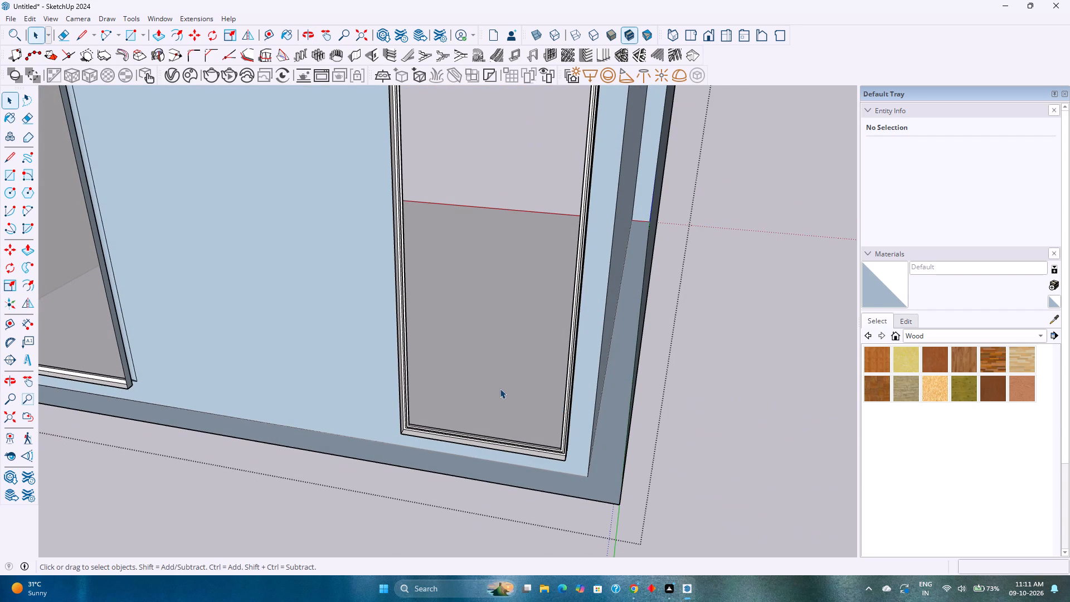
pyautogui.scroll(4, 446, 436)
pyautogui.keyDown('shift'); pyautogui.moveTo(364, 426); pyautogui.dragTo(693, 423, button='middle'); pyautogui.keyUp('shift')
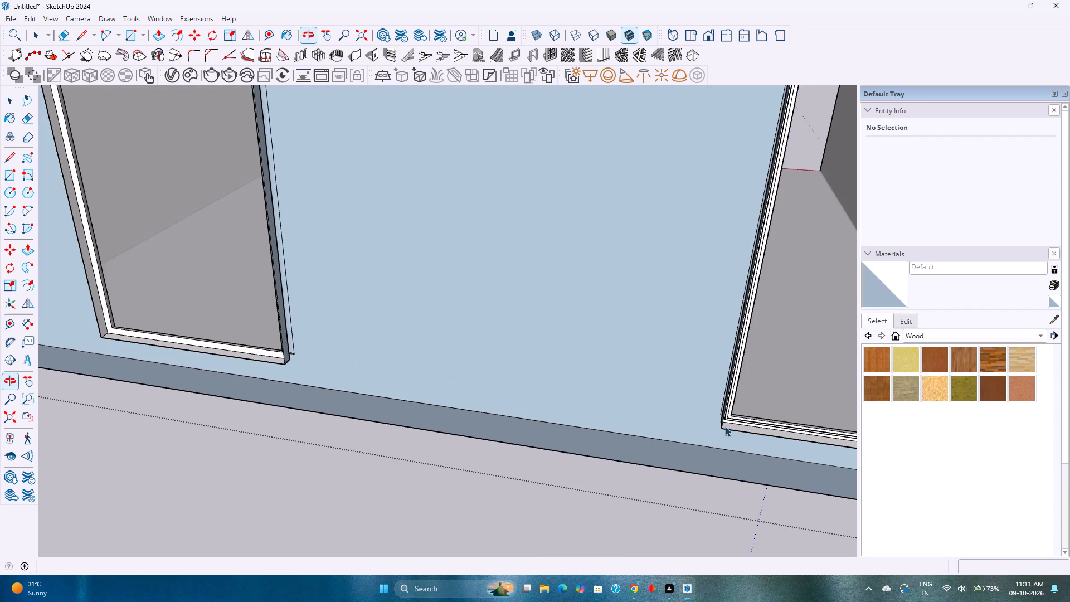
pyautogui.keyDown('shift'); pyautogui.moveTo(301, 377); pyautogui.dragTo(596, 436, button='middle'); pyautogui.keyUp('shift')
pyautogui.scroll(2, 403, 397)
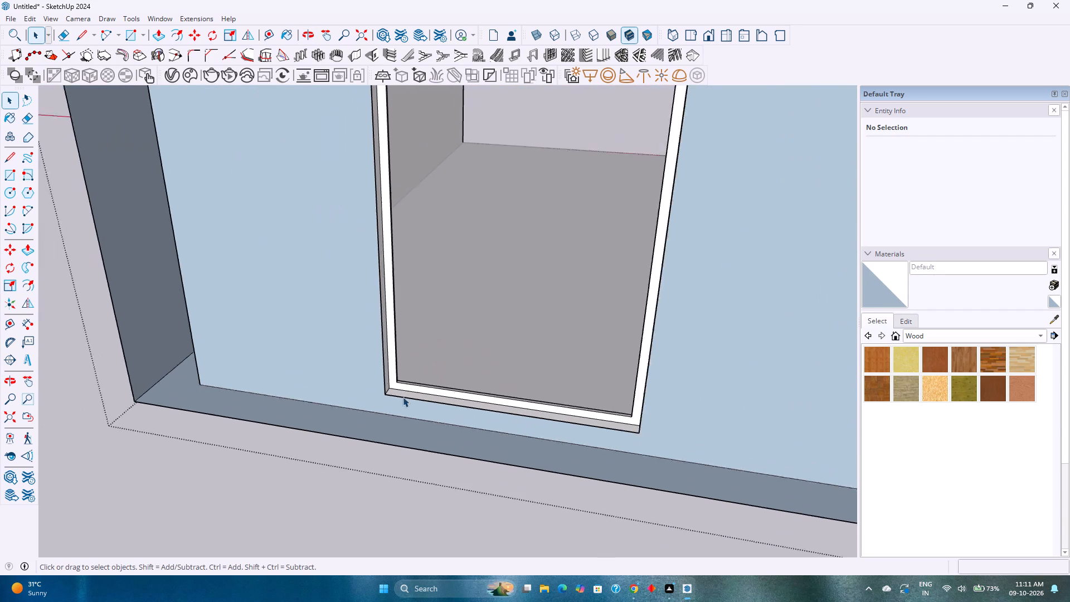
pyautogui.scroll(6, 403, 397)
pyautogui.click(178, 40)
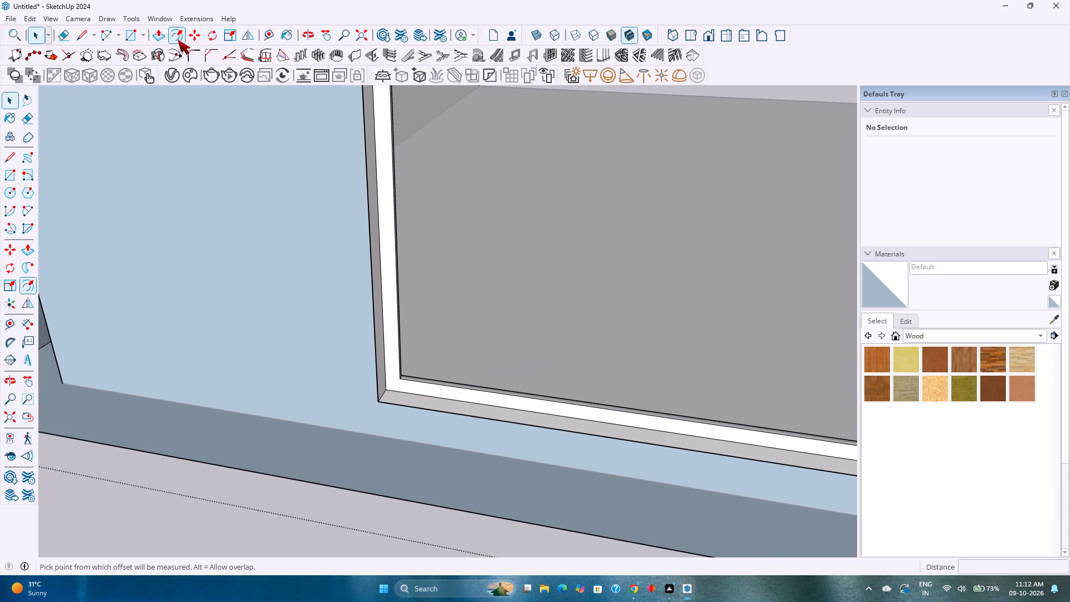
pyautogui.scroll(6, 375, 225)
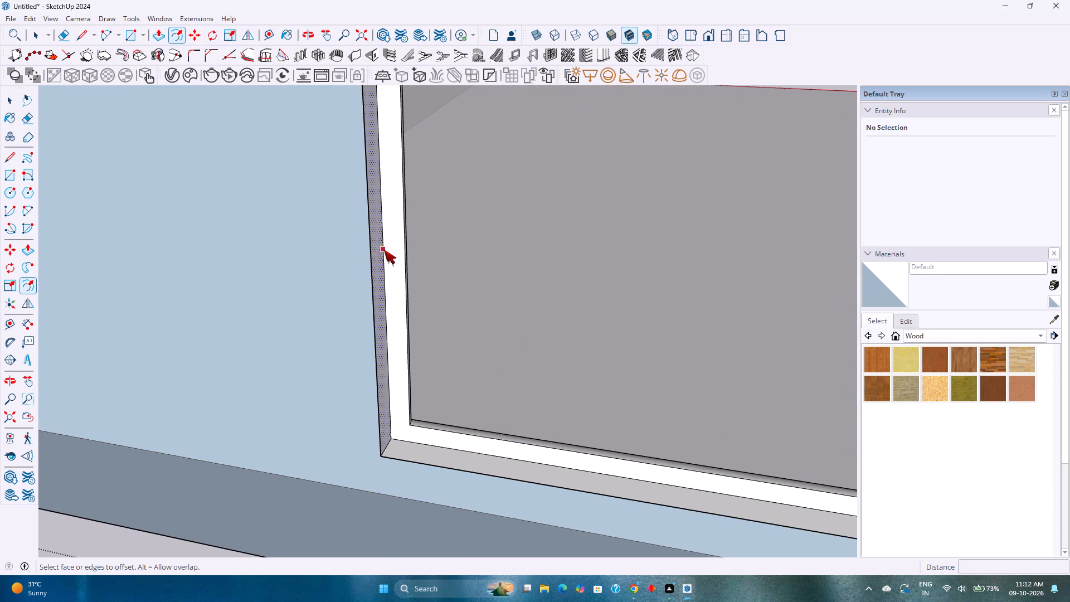
pyautogui.click(381, 251)
pyautogui.press('Escape')
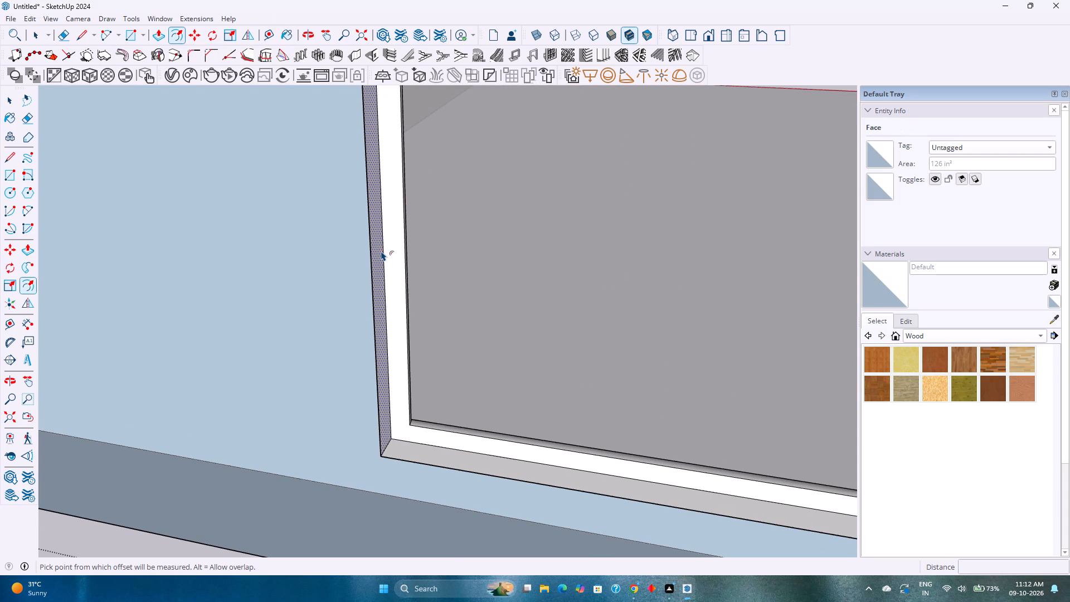
pyautogui.scroll(4, 387, 244)
pyautogui.click(387, 244)
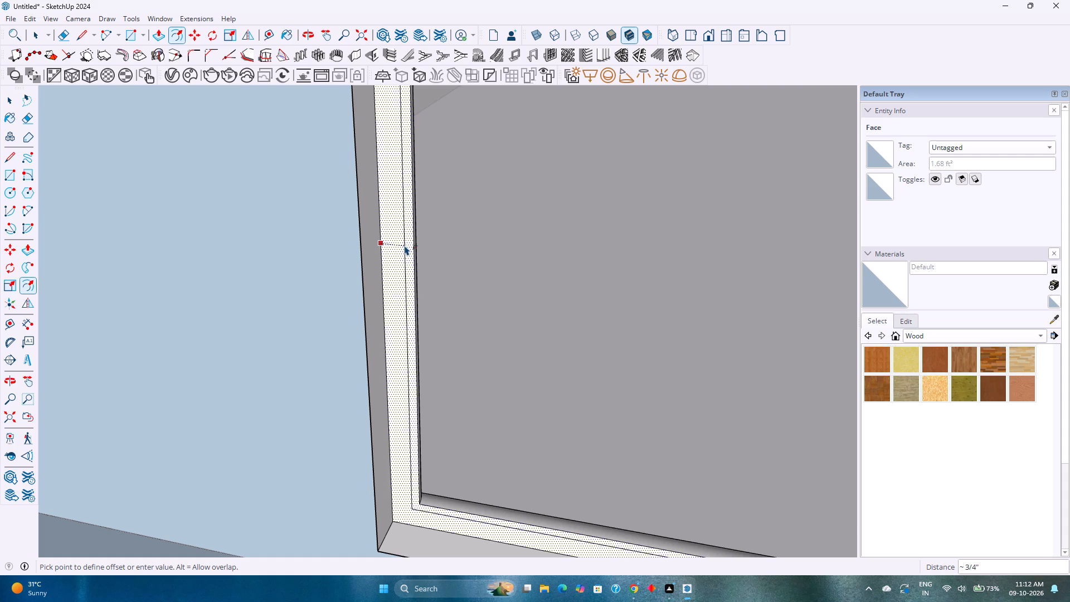
pyautogui.click(405, 245)
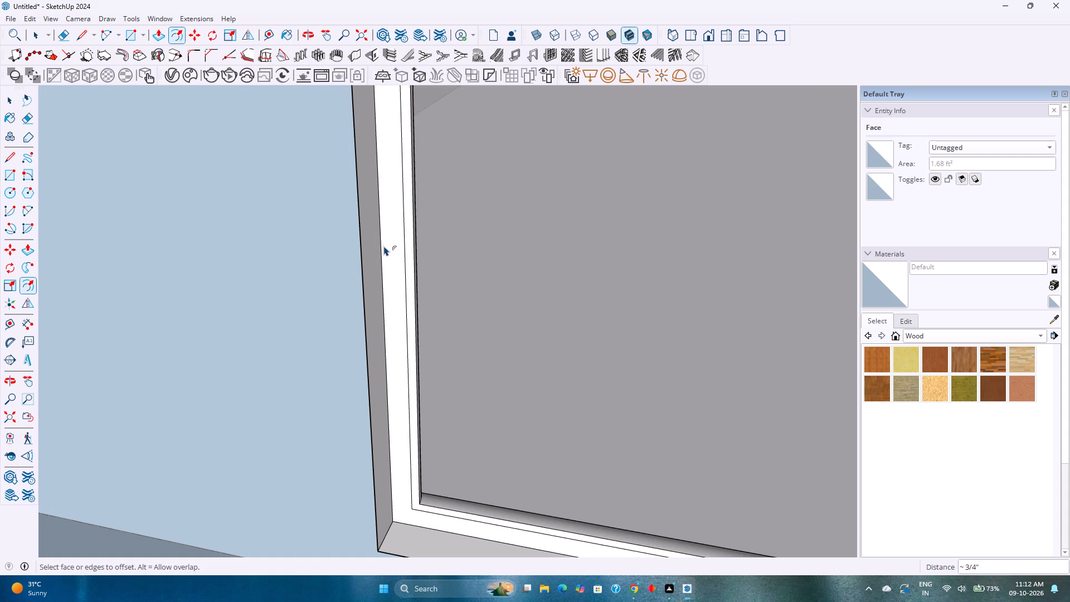
# Offset the outer band of the right recess moulding's back face inward by about 3/8".
pyautogui.click(382, 250)
pyautogui.press('Escape')
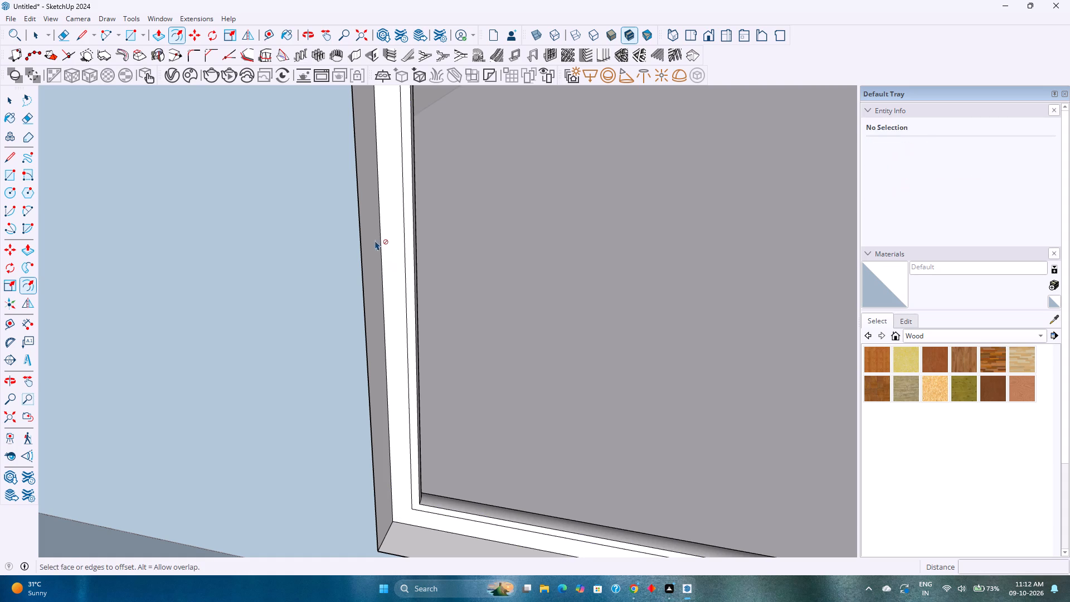
pyautogui.scroll(6, 376, 239)
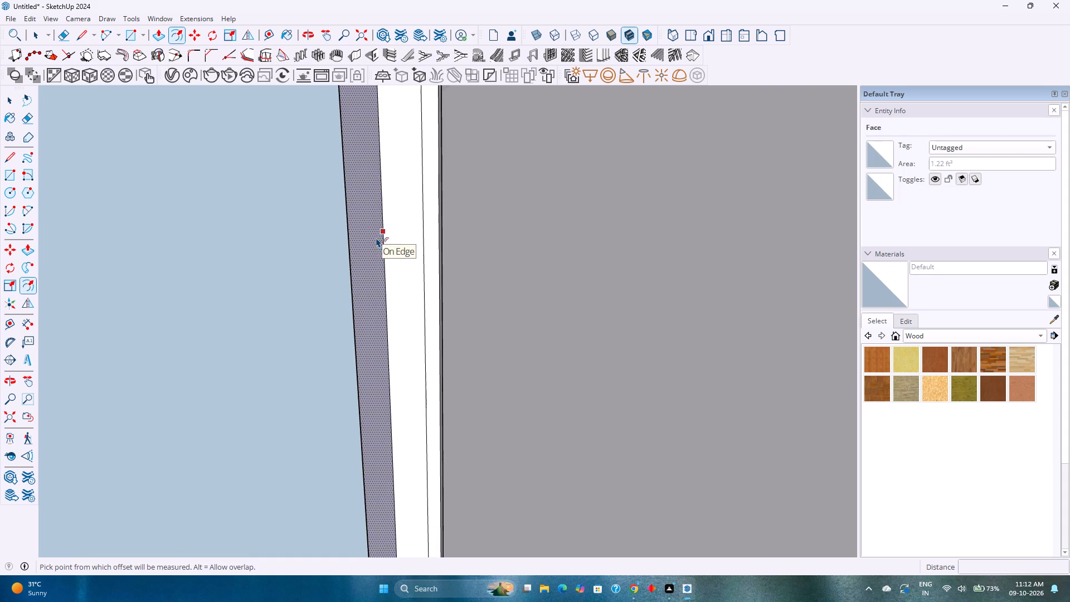
pyautogui.scroll(1, 376, 237)
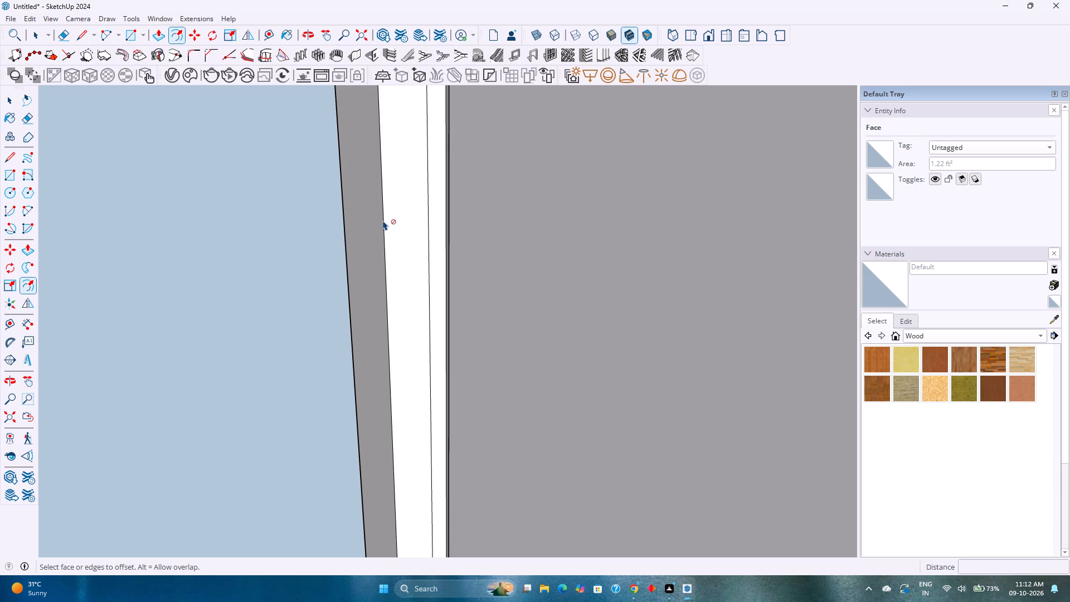
pyautogui.click(396, 258)
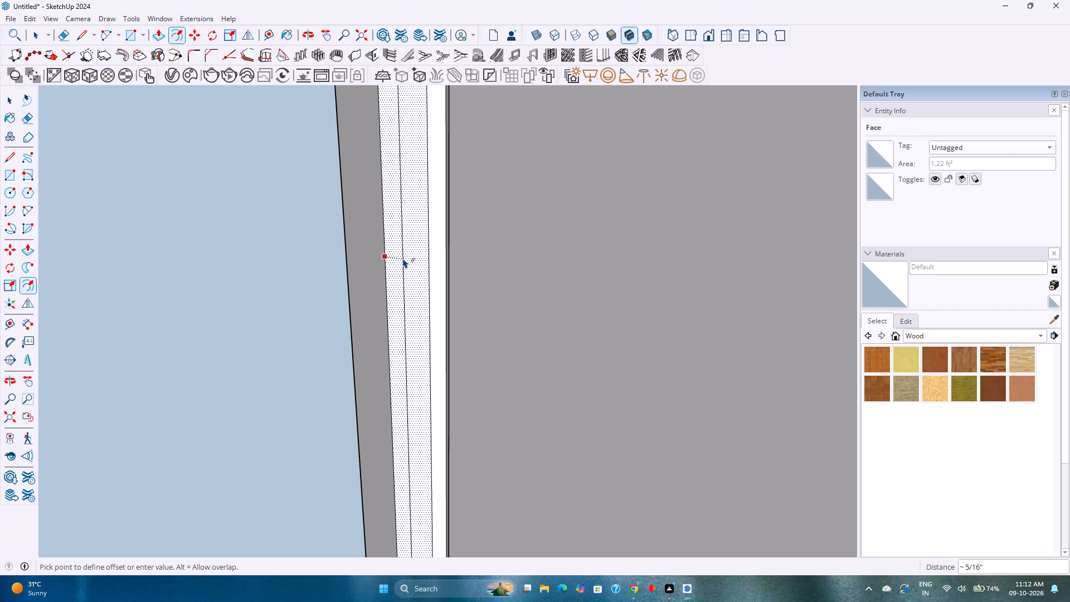
pyautogui.click(408, 264)
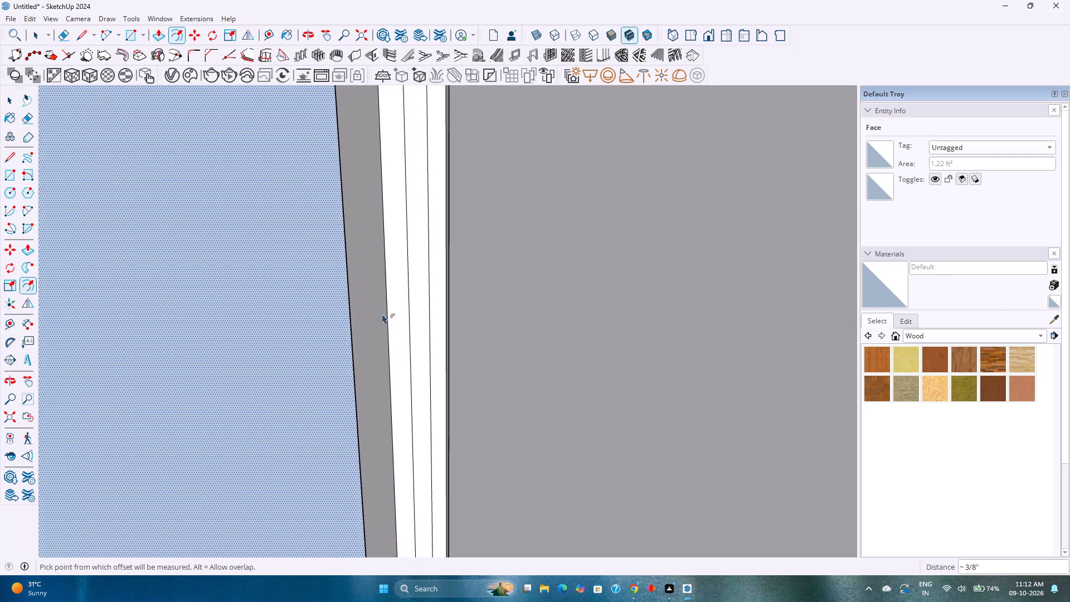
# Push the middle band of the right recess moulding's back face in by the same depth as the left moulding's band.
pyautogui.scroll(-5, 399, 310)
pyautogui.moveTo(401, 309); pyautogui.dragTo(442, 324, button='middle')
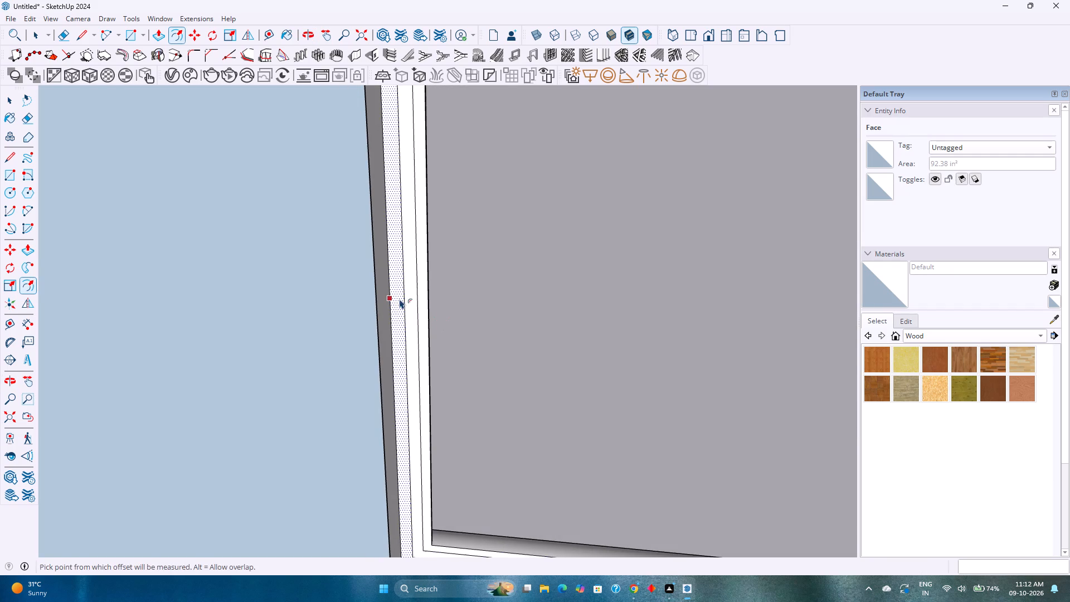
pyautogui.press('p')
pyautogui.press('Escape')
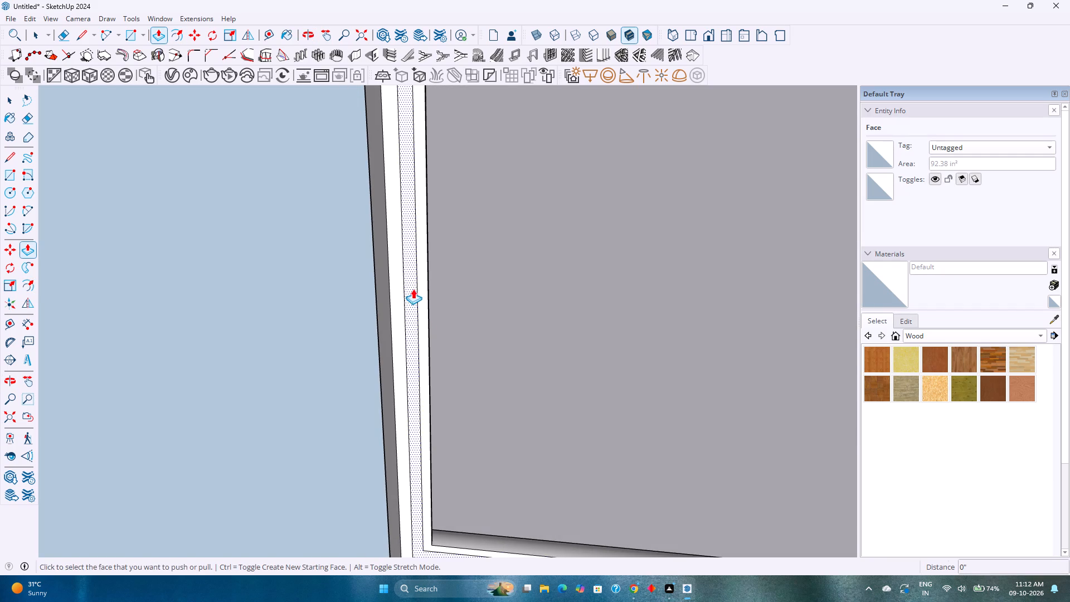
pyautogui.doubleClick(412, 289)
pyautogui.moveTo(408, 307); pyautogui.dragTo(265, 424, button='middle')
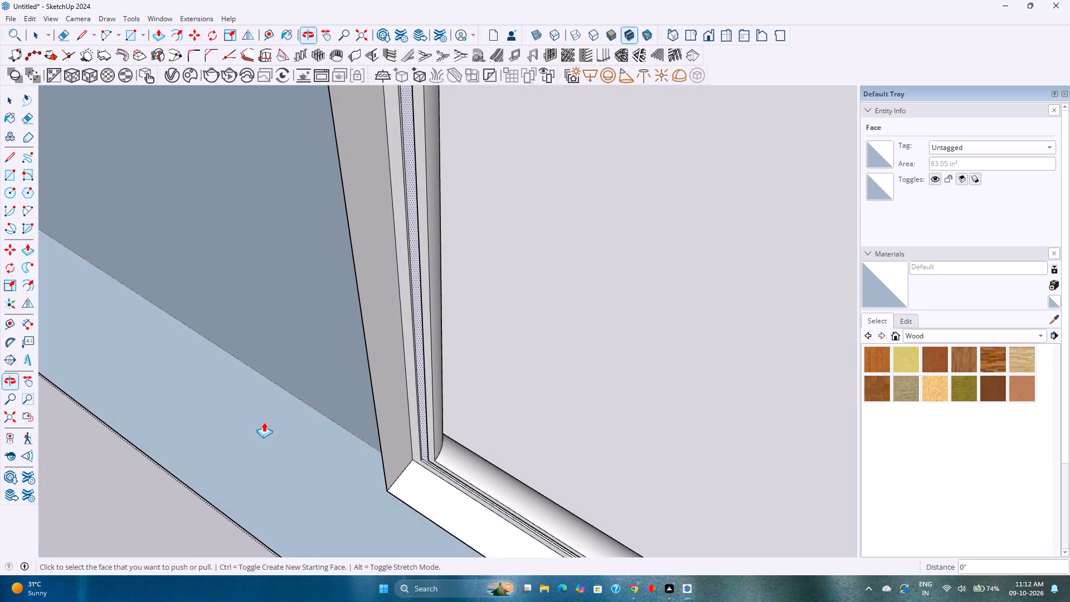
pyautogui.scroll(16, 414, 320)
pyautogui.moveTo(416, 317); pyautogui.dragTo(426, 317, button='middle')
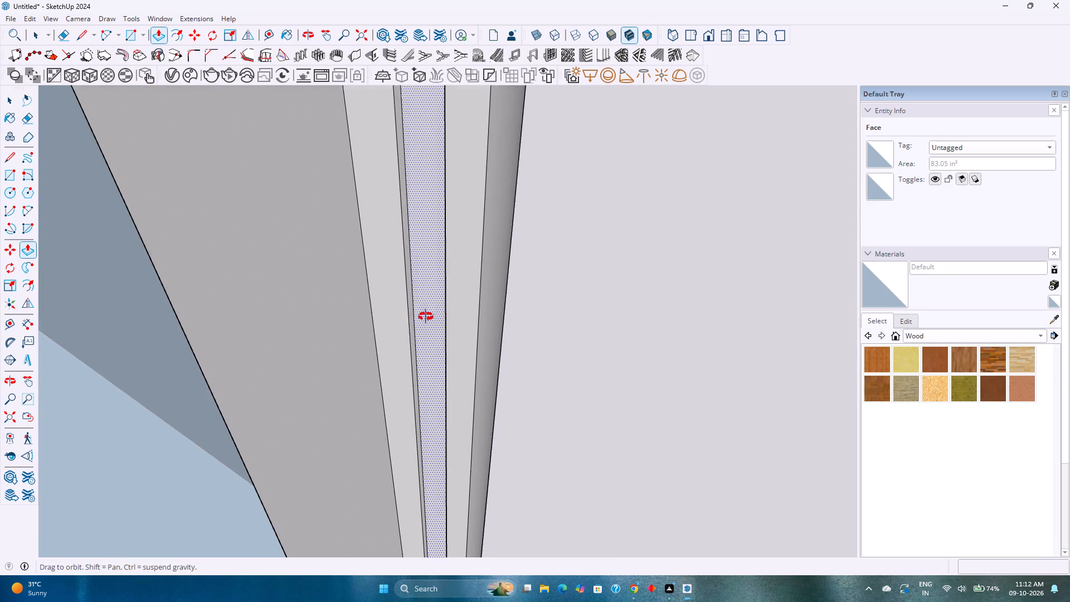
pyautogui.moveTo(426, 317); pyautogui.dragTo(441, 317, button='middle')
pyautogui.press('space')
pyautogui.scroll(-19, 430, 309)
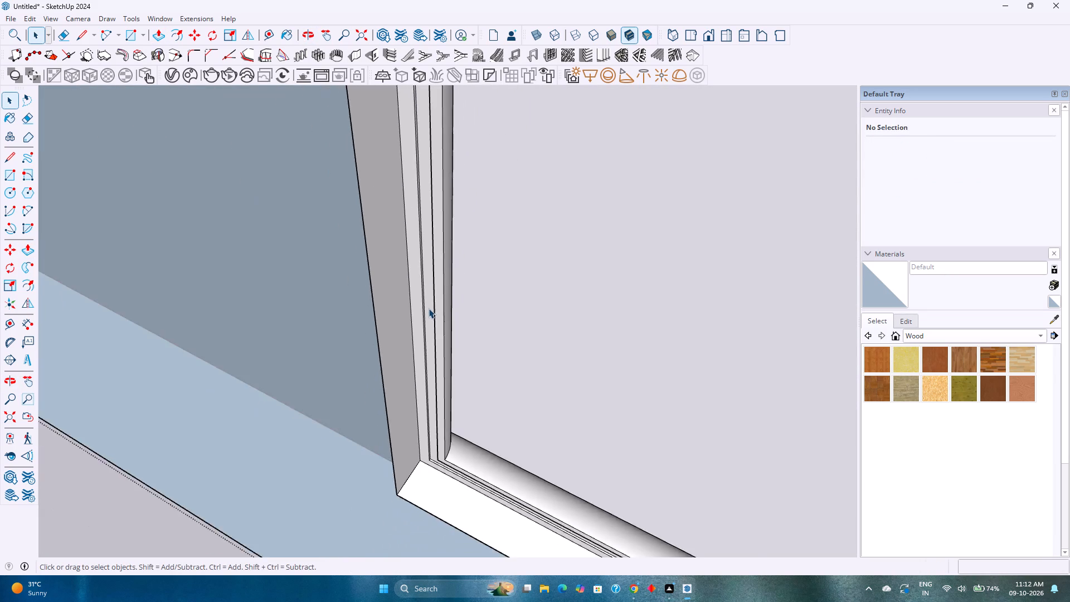
# Compare the grooved back faces of the right and left recess mouldings at their lower corners.
pyautogui.scroll(-3, 429, 308)
pyautogui.keyDown('shift'); pyautogui.moveTo(485, 320); pyautogui.dragTo(262, 281, button='middle'); pyautogui.keyUp('shift')
pyautogui.scroll(-9, 261, 281)
pyautogui.moveTo(261, 285); pyautogui.dragTo(276, 270, button='middle')
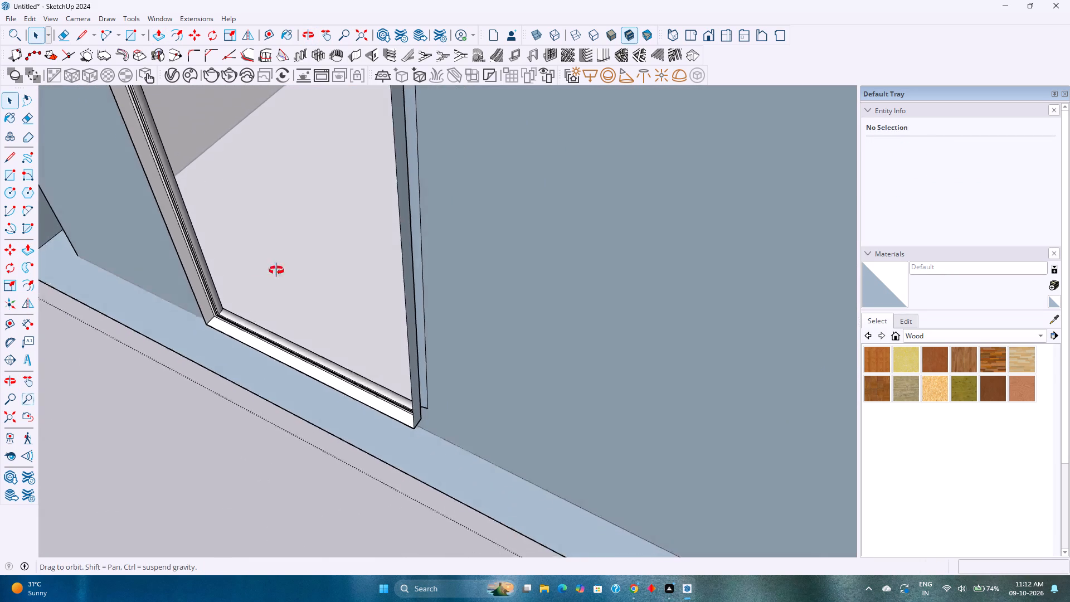
pyautogui.moveTo(276, 270); pyautogui.dragTo(373, 220, button='middle')
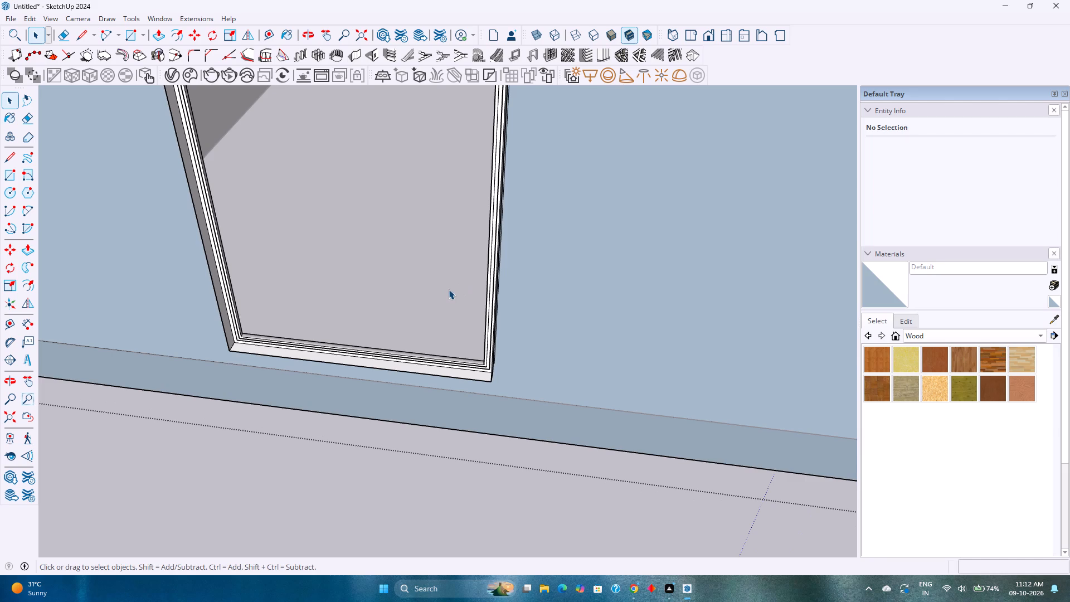
pyautogui.scroll(-2, 430, 416)
pyautogui.keyDown('shift'); pyautogui.moveTo(473, 391); pyautogui.dragTo(200, 401, button='middle'); pyautogui.keyUp('shift')
pyautogui.scroll(-1, 314, 400)
pyautogui.scroll(3, 630, 444)
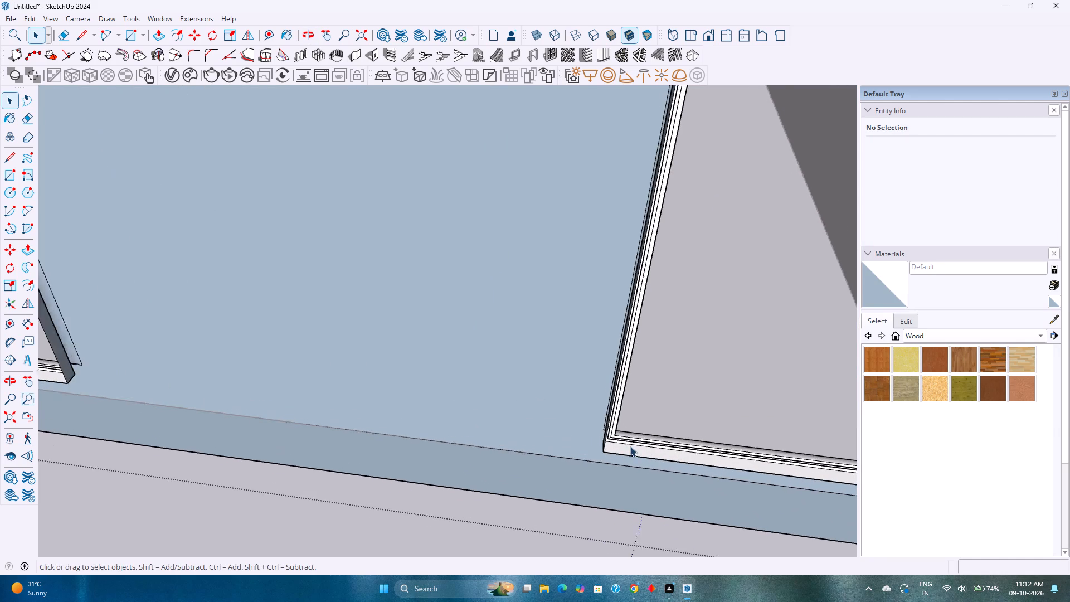
pyautogui.scroll(18, 630, 446)
pyautogui.scroll(1, 578, 428)
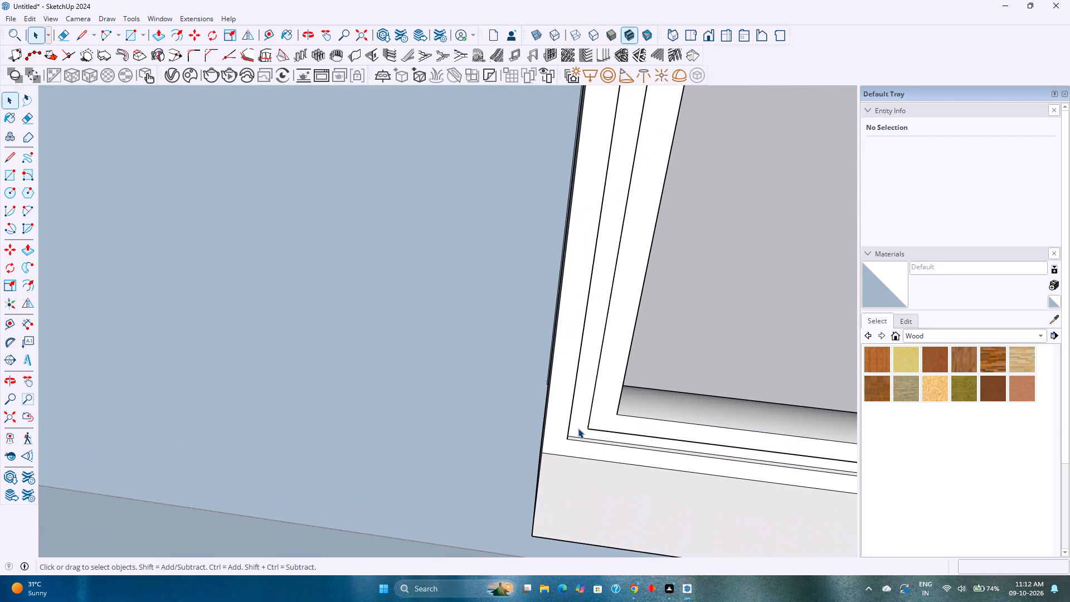
pyautogui.scroll(-10, 532, 429)
# Undo the groove push and both offsets on the right recess moulding's back face.
pyautogui.hotkey('ctrl', 'z')
pyautogui.hotkey('ctrl', 'z')
pyautogui.scroll(-3, 332, 421)
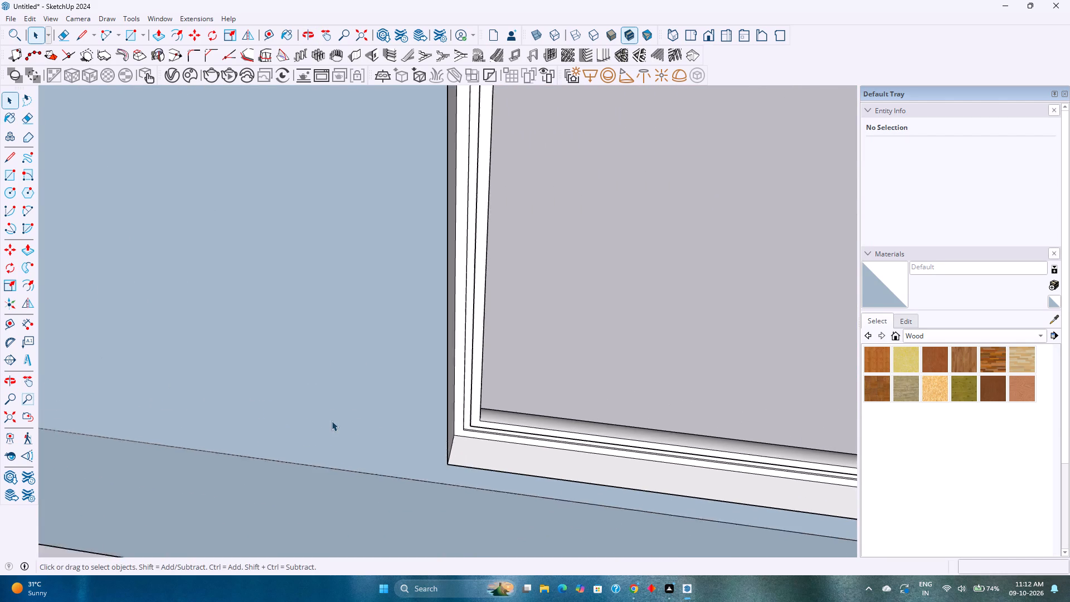
pyautogui.scroll(-1, 332, 421)
pyautogui.keyDown('shift'); pyautogui.moveTo(230, 416); pyautogui.dragTo(810, 486, button='middle'); pyautogui.keyUp('shift')
pyautogui.scroll(-5, 434, 409)
pyautogui.keyDown('shift'); pyautogui.moveTo(416, 405); pyautogui.dragTo(814, 465, button='middle'); pyautogui.keyUp('shift')
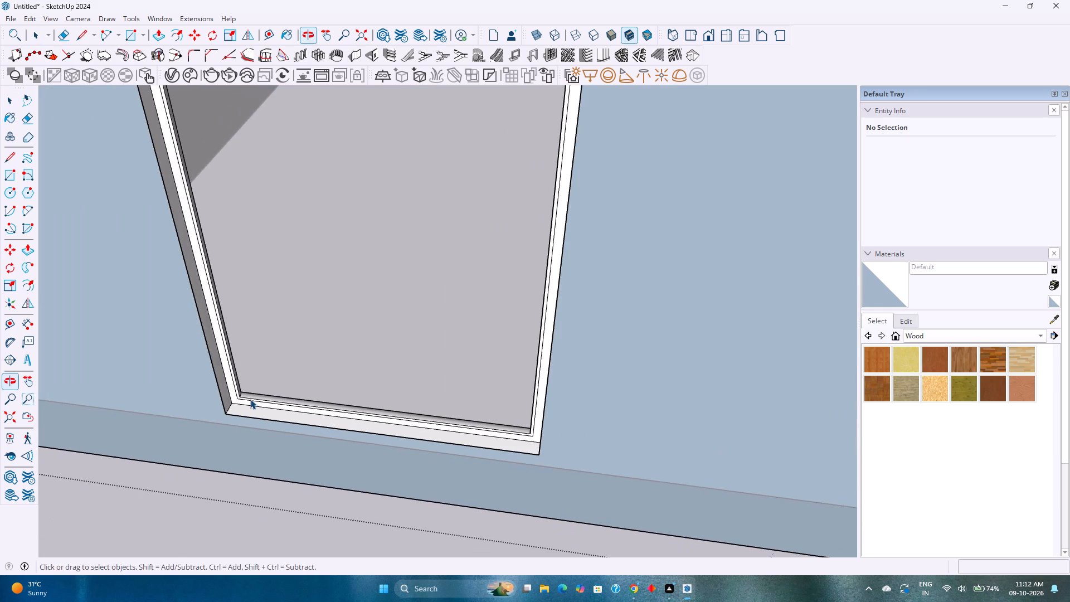
pyautogui.moveTo(234, 397); pyautogui.dragTo(412, 429, button='middle')
pyautogui.scroll(13, 419, 381)
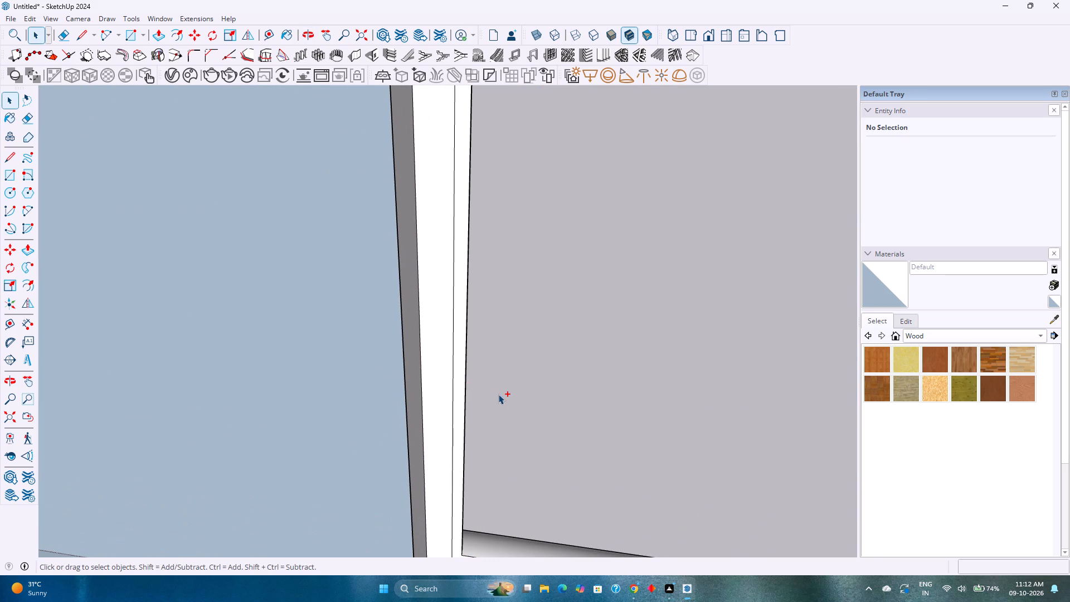
pyautogui.hotkey('ctrl', 'z')
pyautogui.scroll(-6, 481, 389)
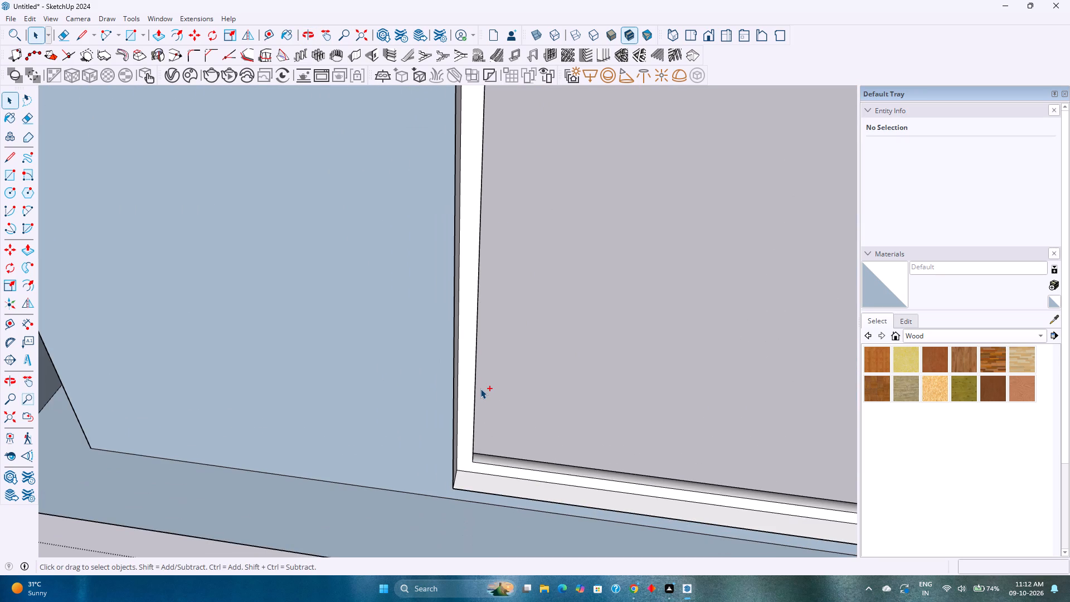
pyautogui.hotkey('ctrl', 'z')
# Undo the push on the middle band of the left recess moulding's back face.
pyautogui.scroll(-8, 478, 392)
pyautogui.keyDown('shift'); pyautogui.moveTo(516, 405); pyautogui.dragTo(272, 391, button='middle'); pyautogui.keyUp('shift')
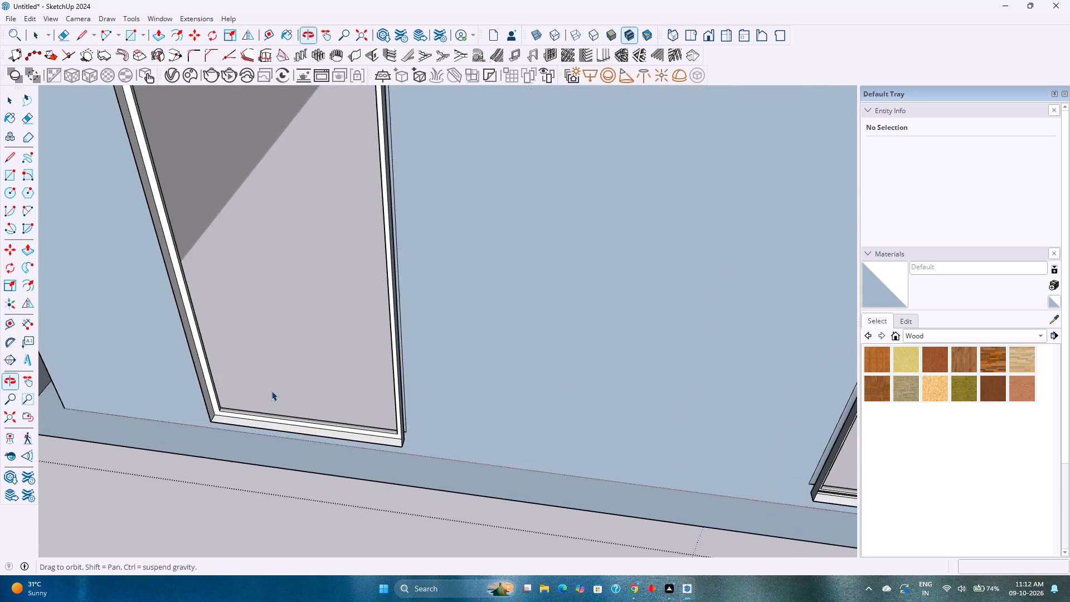
pyautogui.scroll(-8, 271, 391)
pyautogui.keyDown('shift'); pyautogui.moveTo(425, 405); pyautogui.dragTo(256, 445, button='middle'); pyautogui.keyUp('shift')
pyautogui.scroll(3, 368, 389)
pyautogui.moveTo(369, 391); pyautogui.dragTo(421, 323, button='middle')
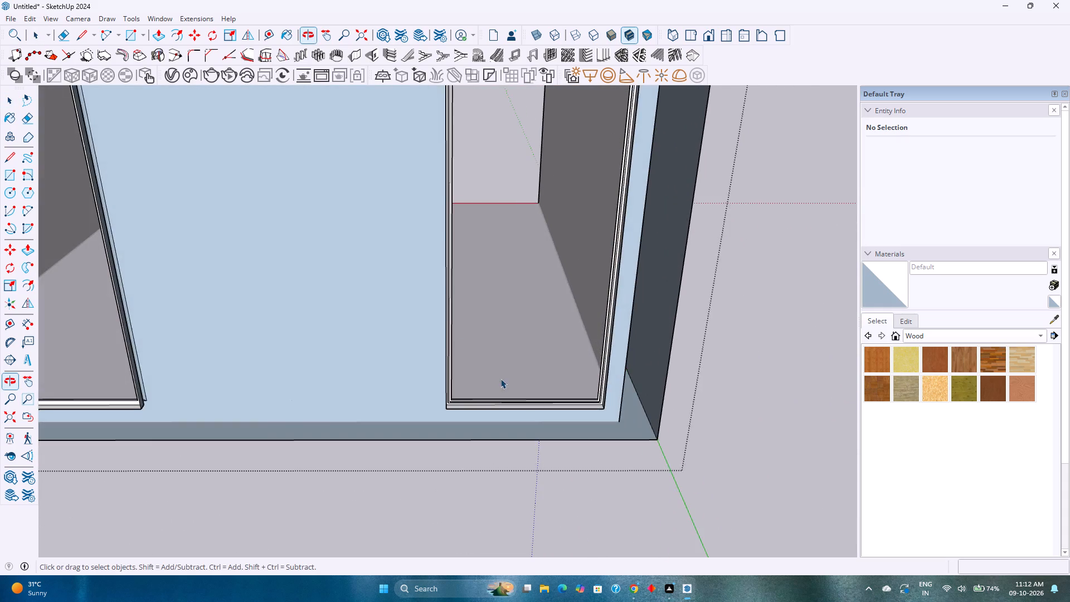
pyautogui.scroll(9, 552, 405)
pyautogui.scroll(15, 647, 397)
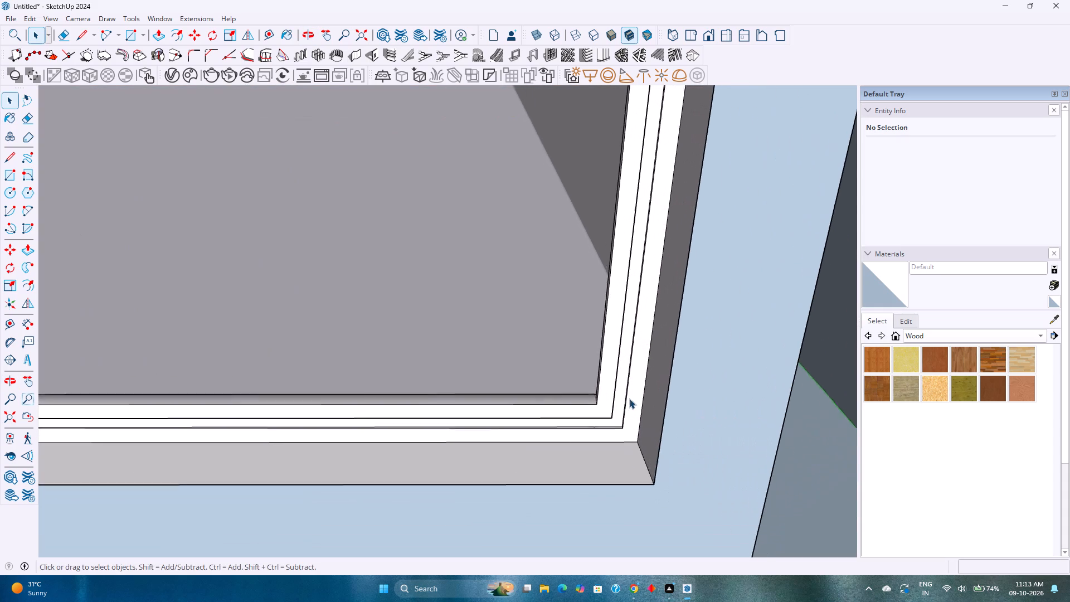
pyautogui.scroll(10, 629, 399)
pyautogui.hotkey('ctrl', 'z')
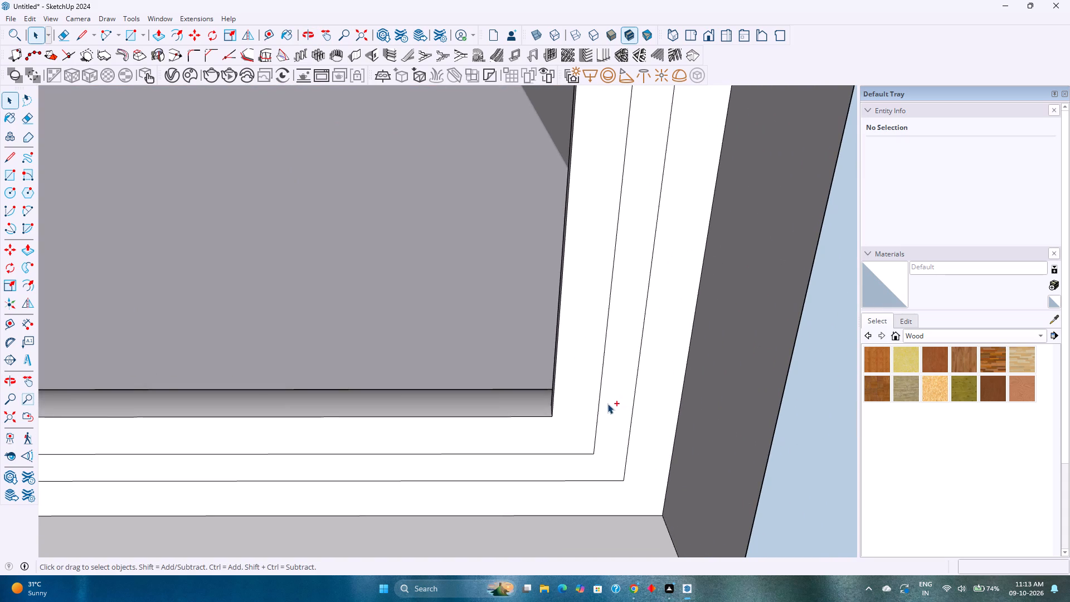
# Copy the left moulding's middle band with its edges 7'4" across to the right moulding, matching the inner bottom corners.
pyautogui.doubleClick(611, 412)
pyautogui.press('m')
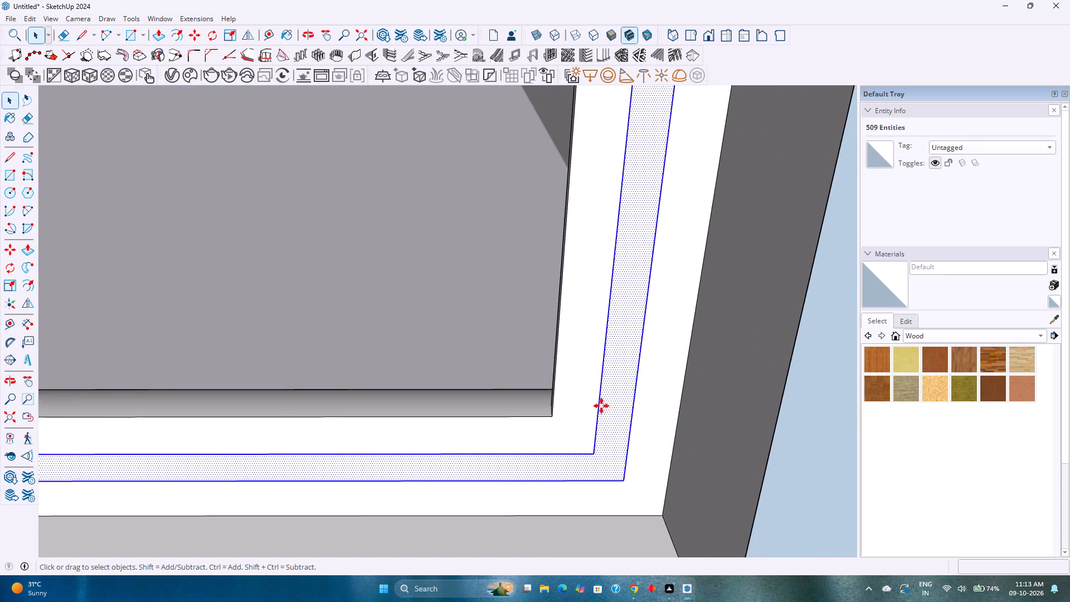
pyautogui.click(553, 415)
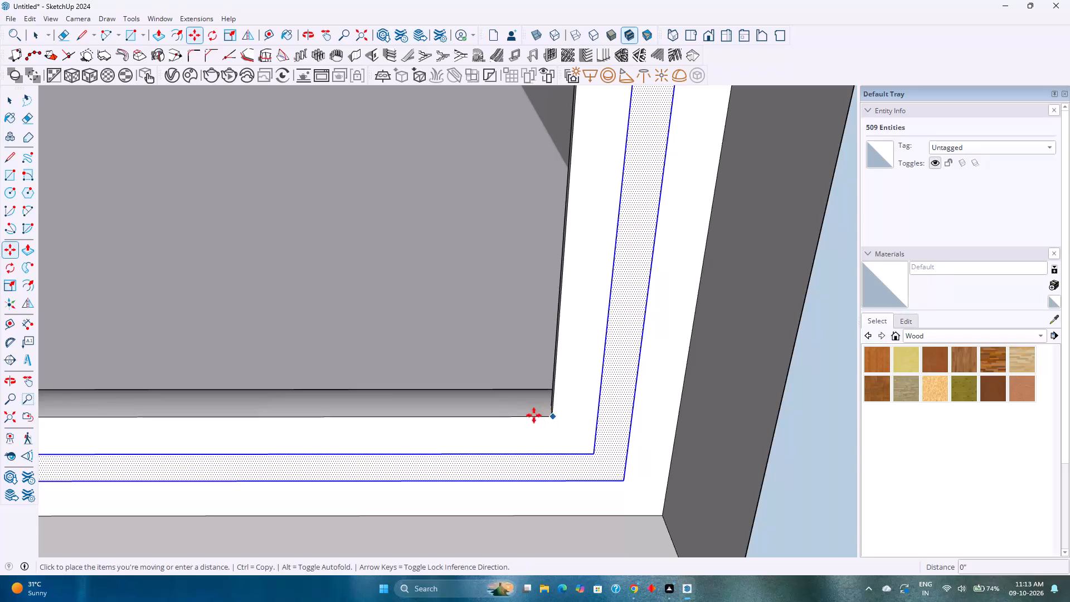
pyautogui.scroll(-16, 490, 416)
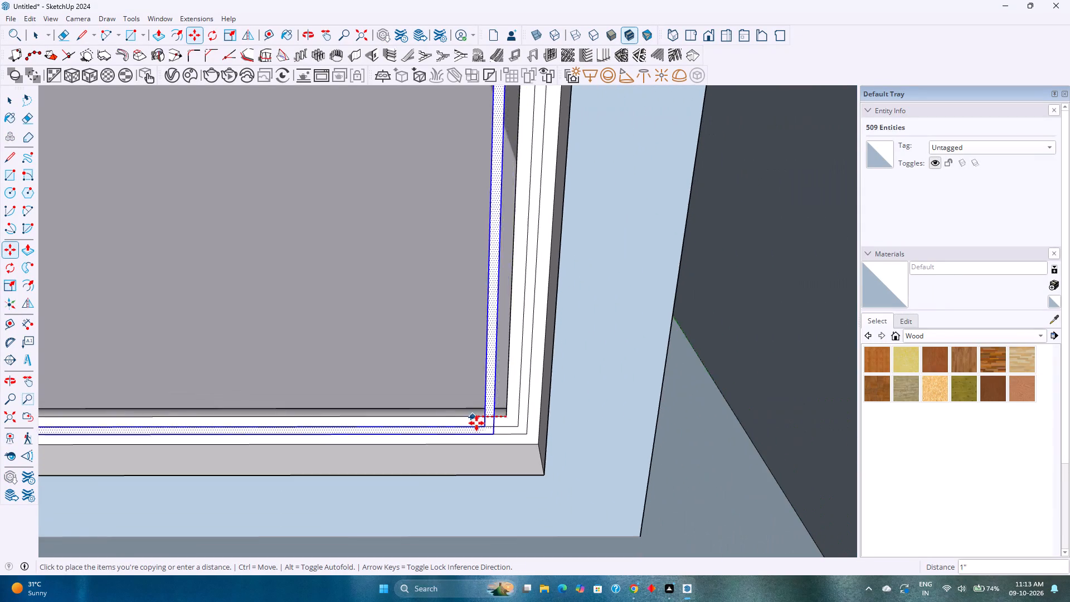
pyautogui.keyDown('shift'); pyautogui.scroll(-1, 476, 423); pyautogui.keyUp('shift')
pyautogui.keyDown('shift'); pyautogui.moveTo(476, 423); pyautogui.dragTo(1069, 444, button='middle'); pyautogui.keyUp('shift')
pyautogui.scroll(-9, 446, 430)
pyautogui.keyDown('shift'); pyautogui.moveTo(371, 427); pyautogui.dragTo(887, 444, button='middle'); pyautogui.keyUp('shift')
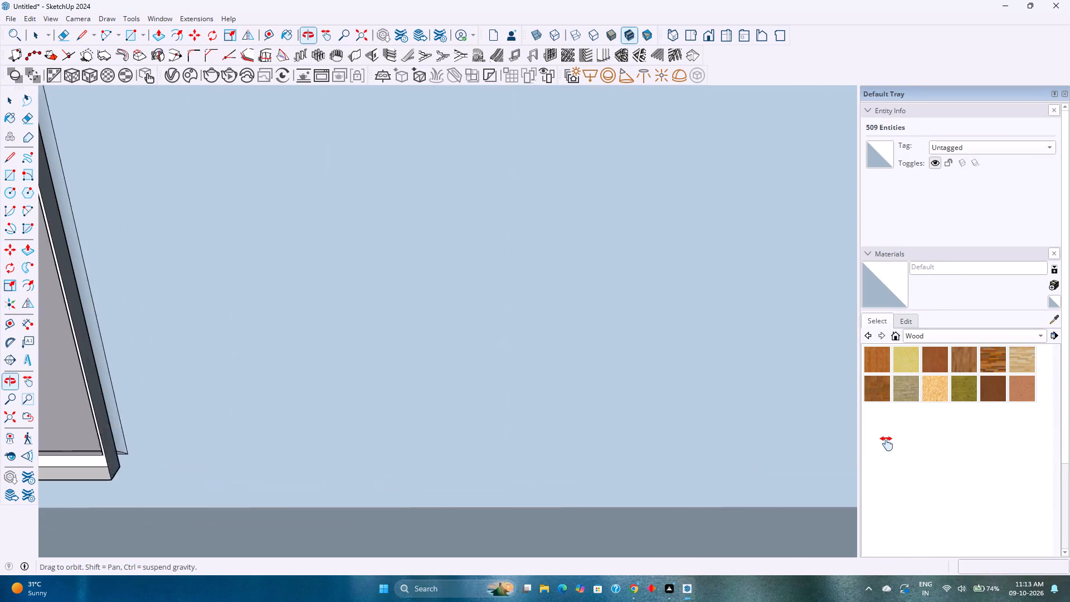
pyautogui.keyDown('shift'); pyautogui.moveTo(887, 444); pyautogui.dragTo(889, 444, button='middle'); pyautogui.keyUp('shift')
pyautogui.scroll(-3, 377, 436)
pyautogui.keyDown('shift'); pyautogui.moveTo(305, 440); pyautogui.dragTo(667, 434, button='middle'); pyautogui.keyUp('shift')
pyautogui.scroll(2, 502, 460)
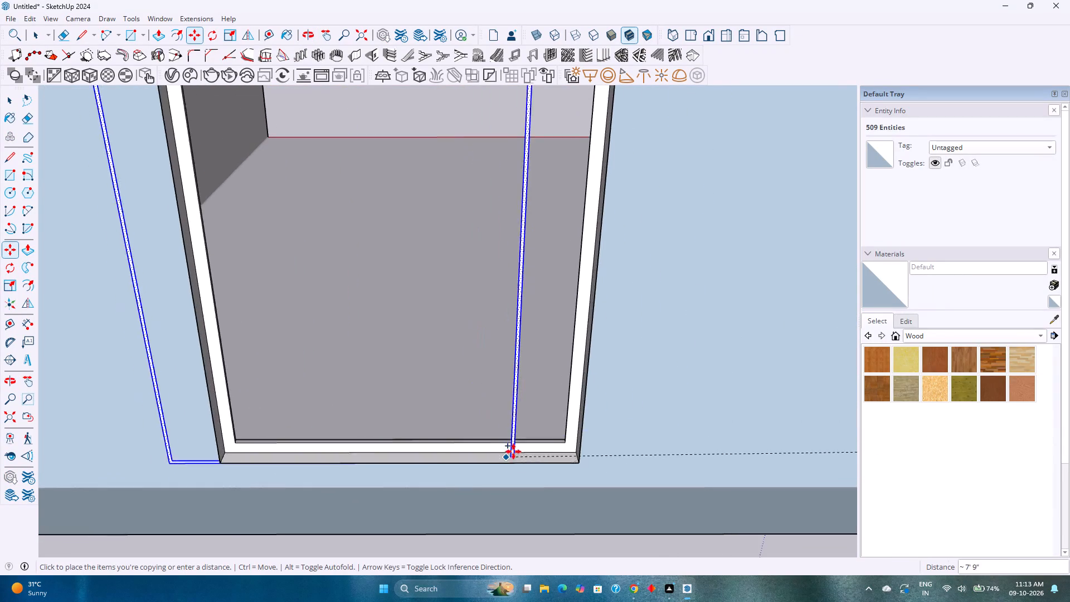
pyautogui.scroll(8, 513, 452)
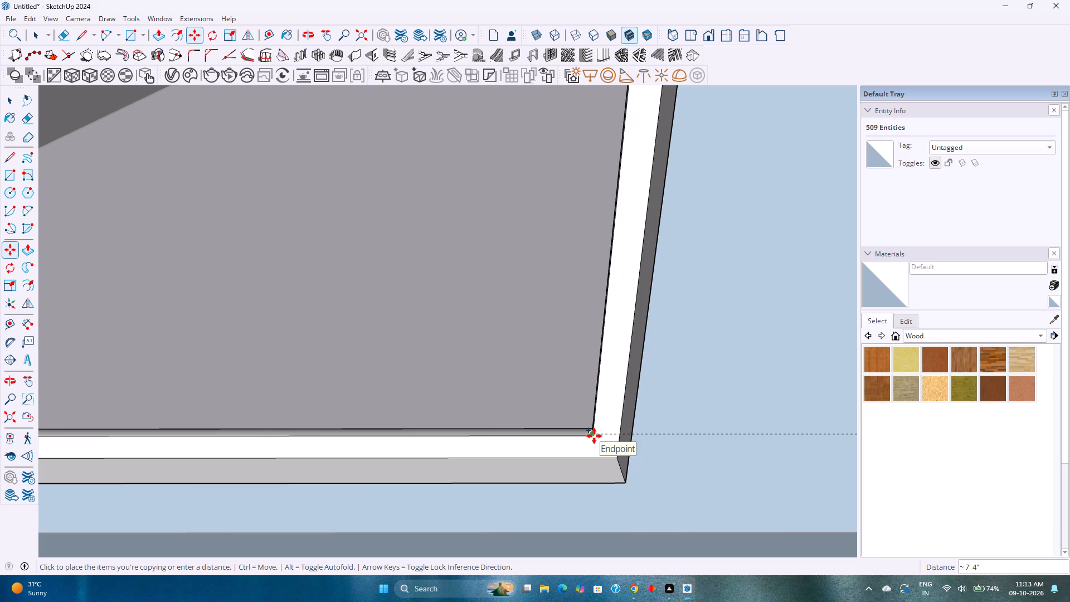
pyautogui.scroll(7, 594, 436)
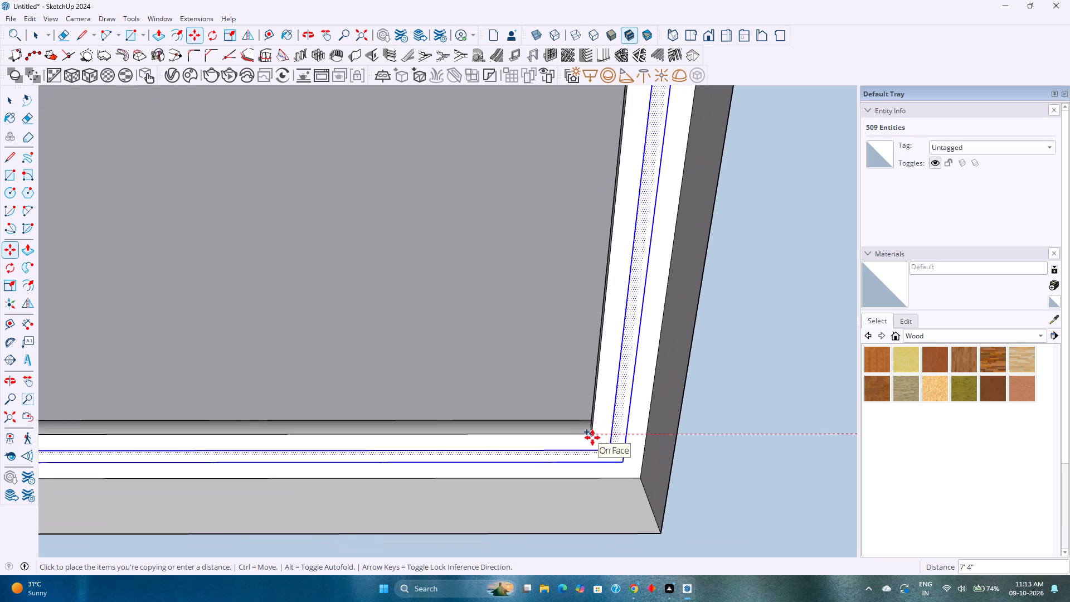
pyautogui.click(592, 438)
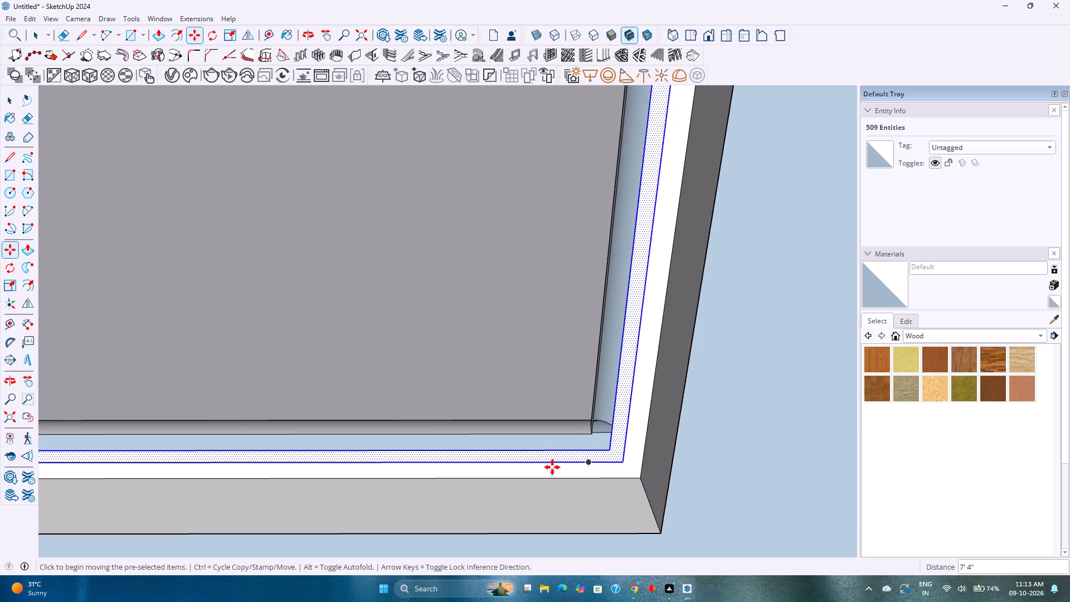
# Offset the copied middle band on the right recess moulding's back face inward by about 1/4" to its inner edge.
pyautogui.moveTo(542, 465); pyautogui.dragTo(726, 502, button='middle')
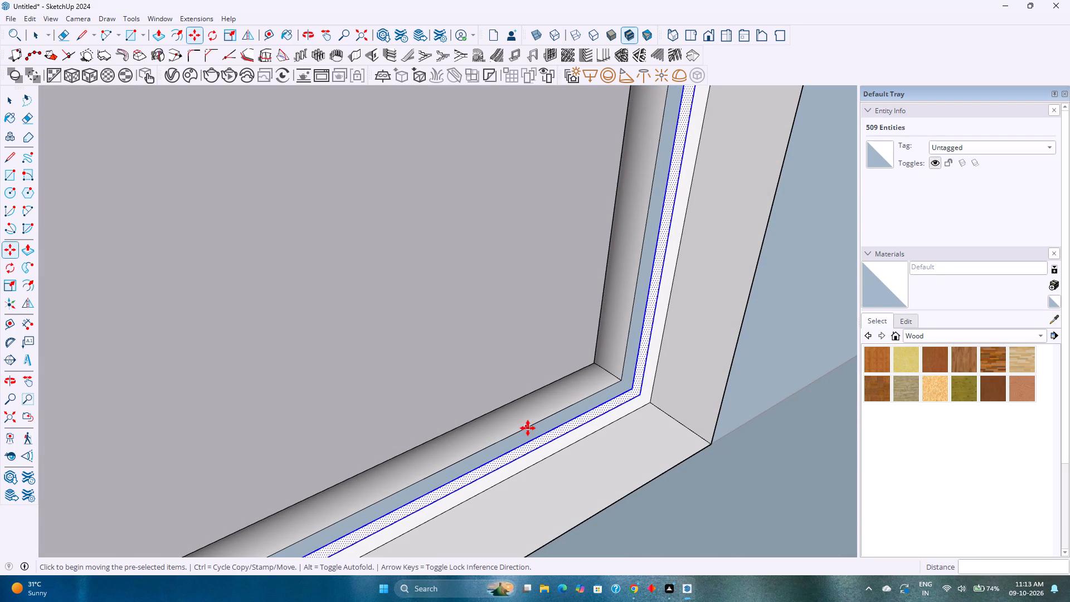
pyautogui.press('Escape')
pyautogui.scroll(11, 662, 355)
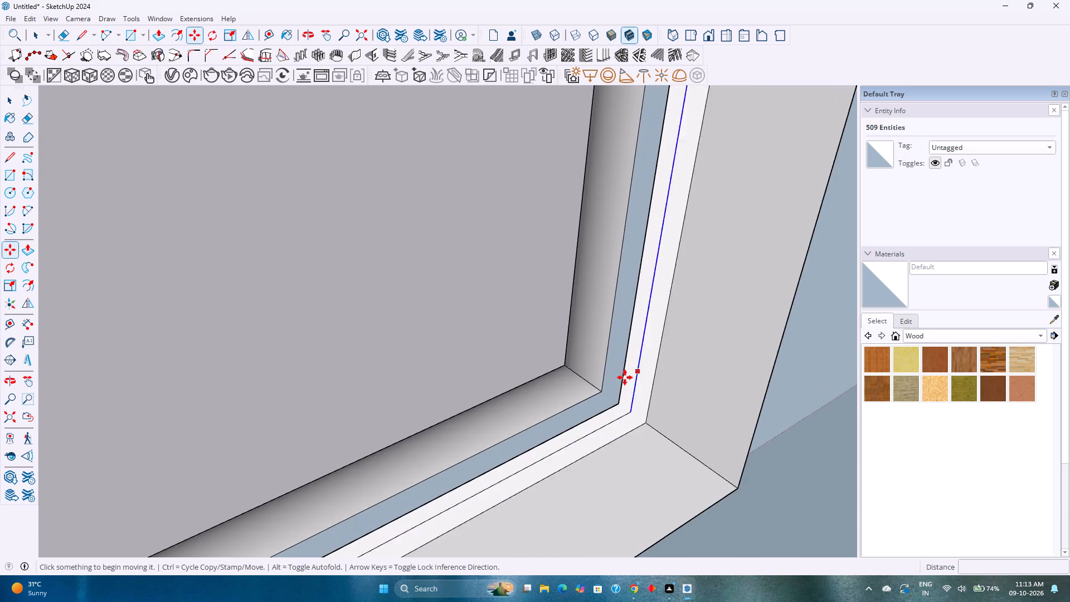
pyautogui.moveTo(625, 377); pyautogui.dragTo(459, 336, button='middle')
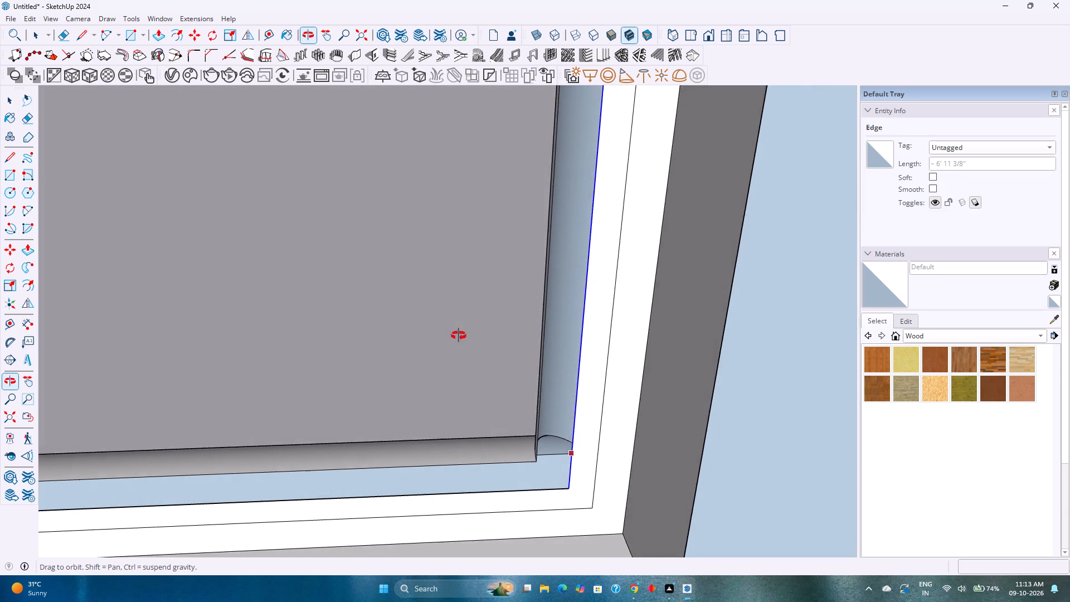
pyautogui.moveTo(459, 336); pyautogui.dragTo(465, 327, button='middle')
pyautogui.press('Escape')
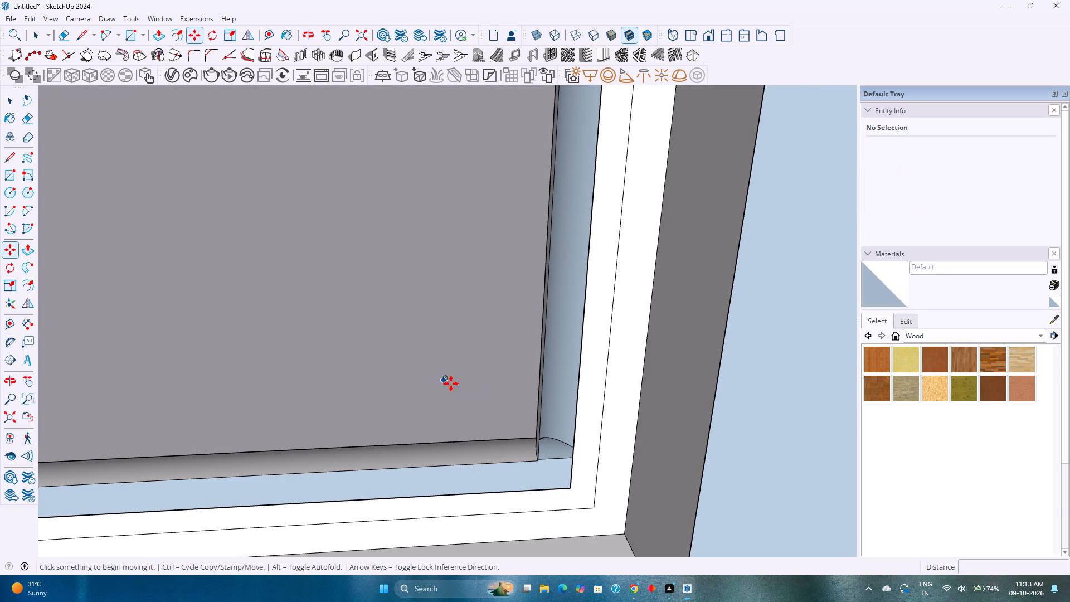
pyautogui.click(176, 33)
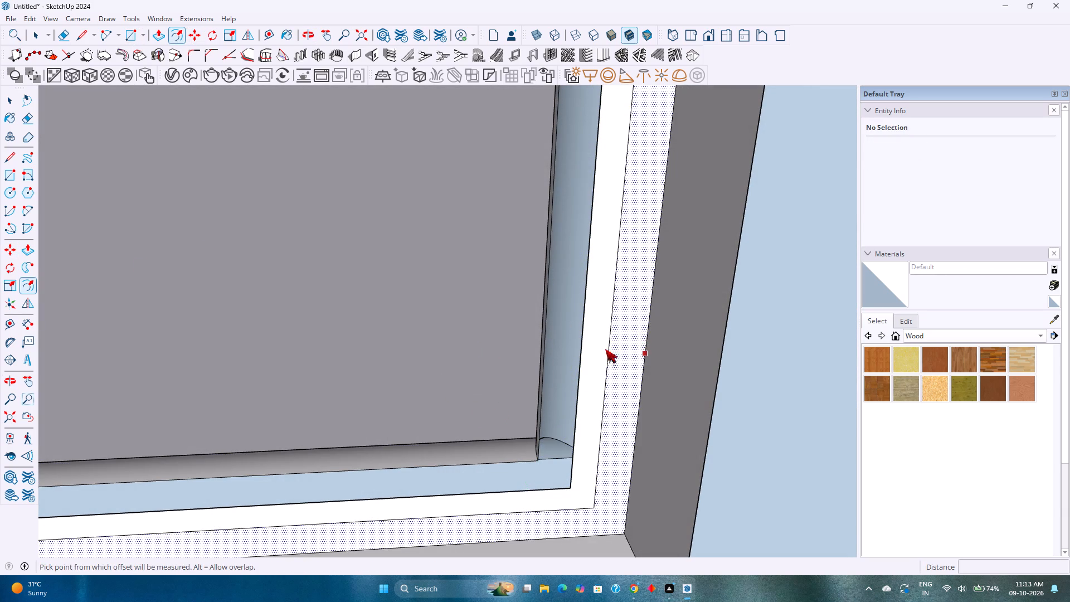
pyautogui.click(603, 346)
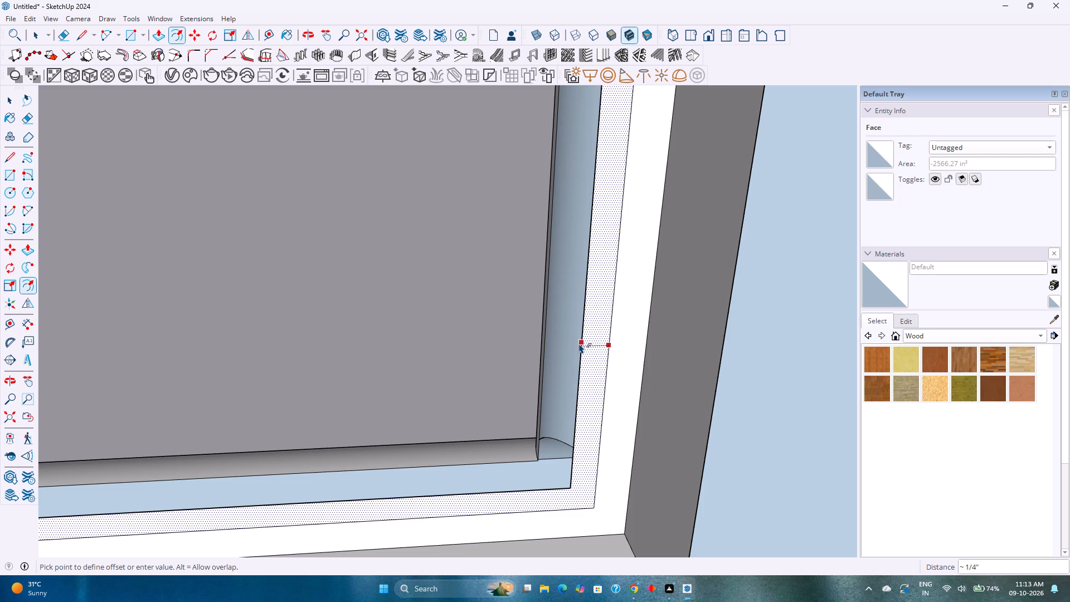
pyautogui.click(579, 343)
# Delete the face filling the right recess moulding's opening.
pyautogui.press('space')
pyautogui.click(425, 388)
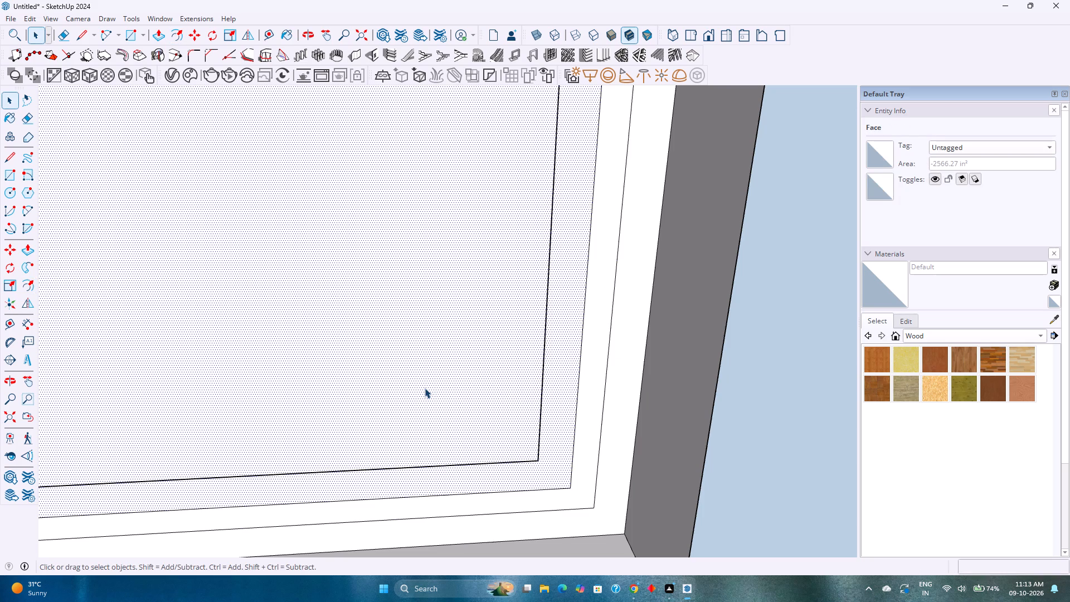
pyautogui.click(409, 388)
pyautogui.scroll(-4, 416, 423)
pyautogui.moveTo(415, 422); pyautogui.dragTo(522, 441, button='middle')
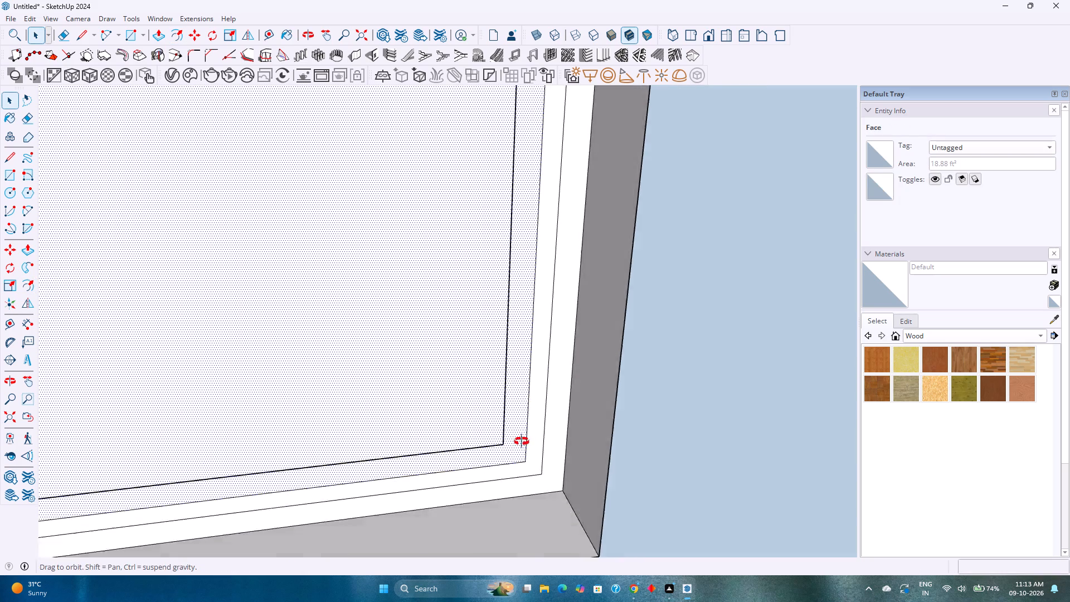
pyautogui.moveTo(522, 441); pyautogui.dragTo(864, 440, button='middle')
pyautogui.moveTo(332, 429); pyautogui.dragTo(473, 387, button='middle')
pyautogui.middleClick(473, 387)
pyautogui.scroll(-4, 473, 386)
pyautogui.keyDown('shift'); pyautogui.moveTo(473, 385); pyautogui.dragTo(313, 403, button='middle'); pyautogui.keyUp('shift')
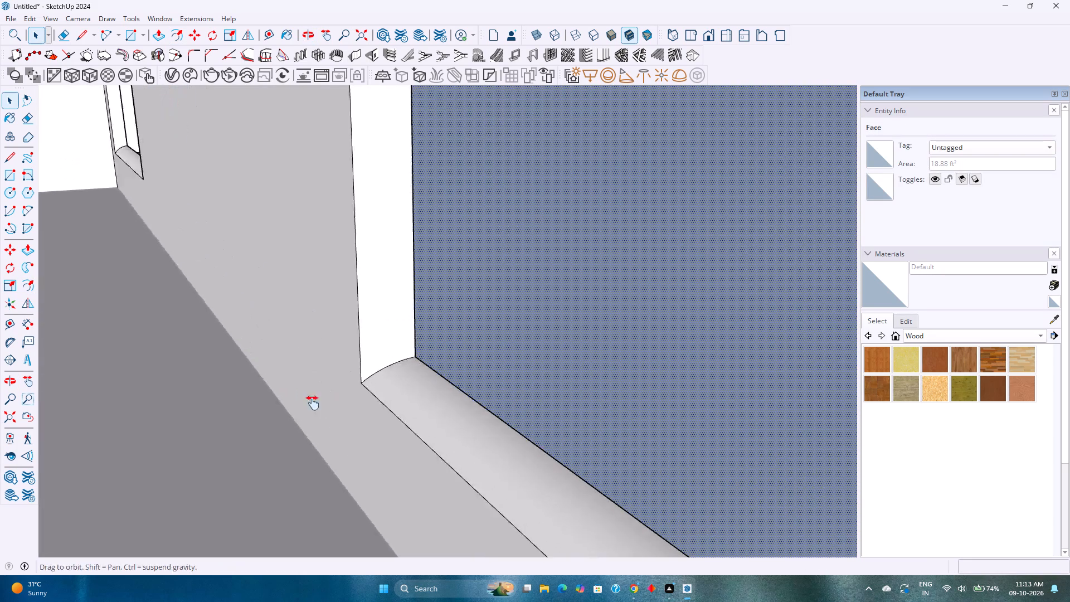
pyautogui.keyDown('shift'); pyautogui.moveTo(313, 403); pyautogui.dragTo(242, 433, button='middle'); pyautogui.keyUp('shift')
pyautogui.click(382, 386)
pyautogui.press('Delete')
pyautogui.moveTo(382, 386); pyautogui.dragTo(284, 395, button='middle')
pyautogui.keyDown('shift'); pyautogui.moveTo(286, 392); pyautogui.dragTo(503, 372, button='middle'); pyautogui.keyUp('shift')
pyautogui.moveTo(518, 371); pyautogui.dragTo(285, 436, button='middle')
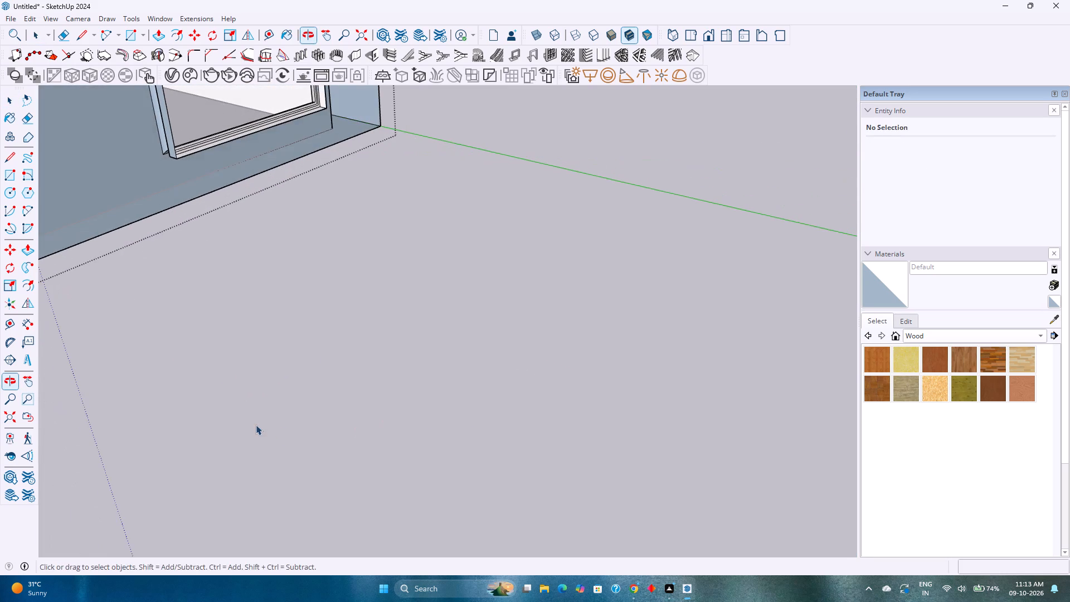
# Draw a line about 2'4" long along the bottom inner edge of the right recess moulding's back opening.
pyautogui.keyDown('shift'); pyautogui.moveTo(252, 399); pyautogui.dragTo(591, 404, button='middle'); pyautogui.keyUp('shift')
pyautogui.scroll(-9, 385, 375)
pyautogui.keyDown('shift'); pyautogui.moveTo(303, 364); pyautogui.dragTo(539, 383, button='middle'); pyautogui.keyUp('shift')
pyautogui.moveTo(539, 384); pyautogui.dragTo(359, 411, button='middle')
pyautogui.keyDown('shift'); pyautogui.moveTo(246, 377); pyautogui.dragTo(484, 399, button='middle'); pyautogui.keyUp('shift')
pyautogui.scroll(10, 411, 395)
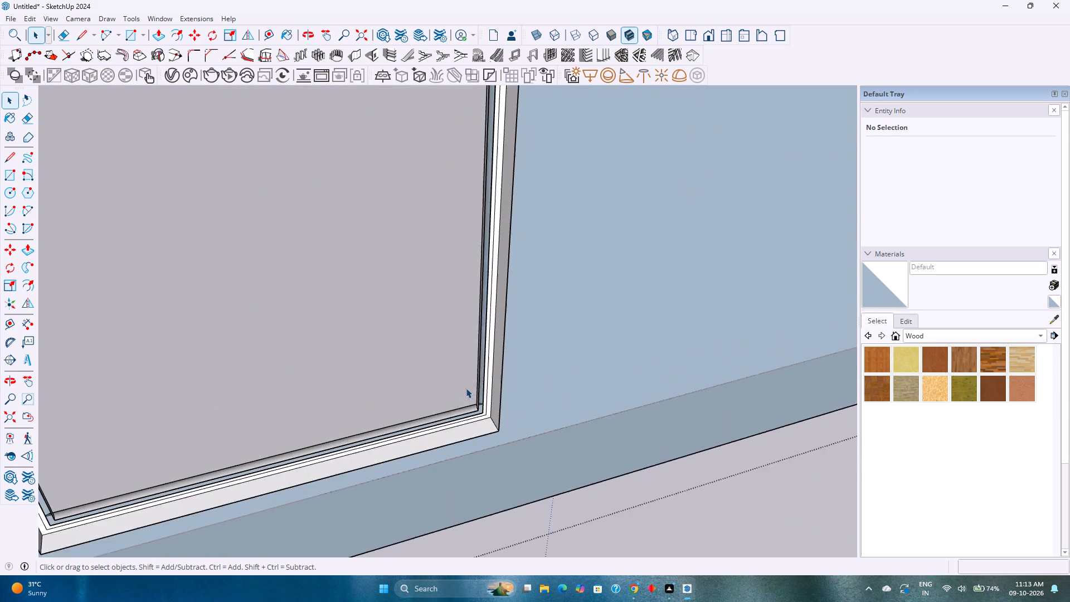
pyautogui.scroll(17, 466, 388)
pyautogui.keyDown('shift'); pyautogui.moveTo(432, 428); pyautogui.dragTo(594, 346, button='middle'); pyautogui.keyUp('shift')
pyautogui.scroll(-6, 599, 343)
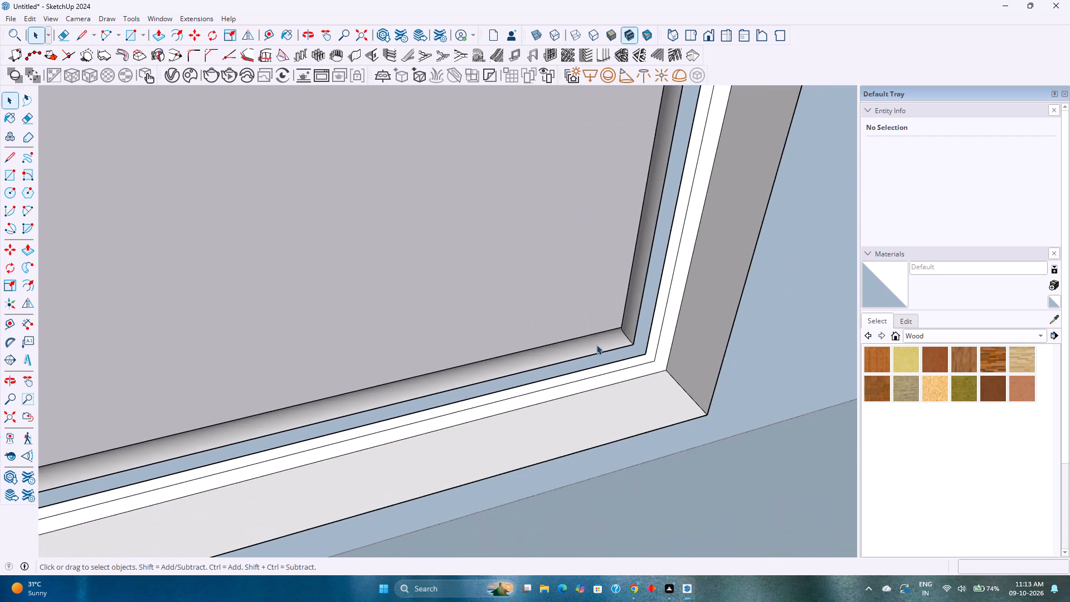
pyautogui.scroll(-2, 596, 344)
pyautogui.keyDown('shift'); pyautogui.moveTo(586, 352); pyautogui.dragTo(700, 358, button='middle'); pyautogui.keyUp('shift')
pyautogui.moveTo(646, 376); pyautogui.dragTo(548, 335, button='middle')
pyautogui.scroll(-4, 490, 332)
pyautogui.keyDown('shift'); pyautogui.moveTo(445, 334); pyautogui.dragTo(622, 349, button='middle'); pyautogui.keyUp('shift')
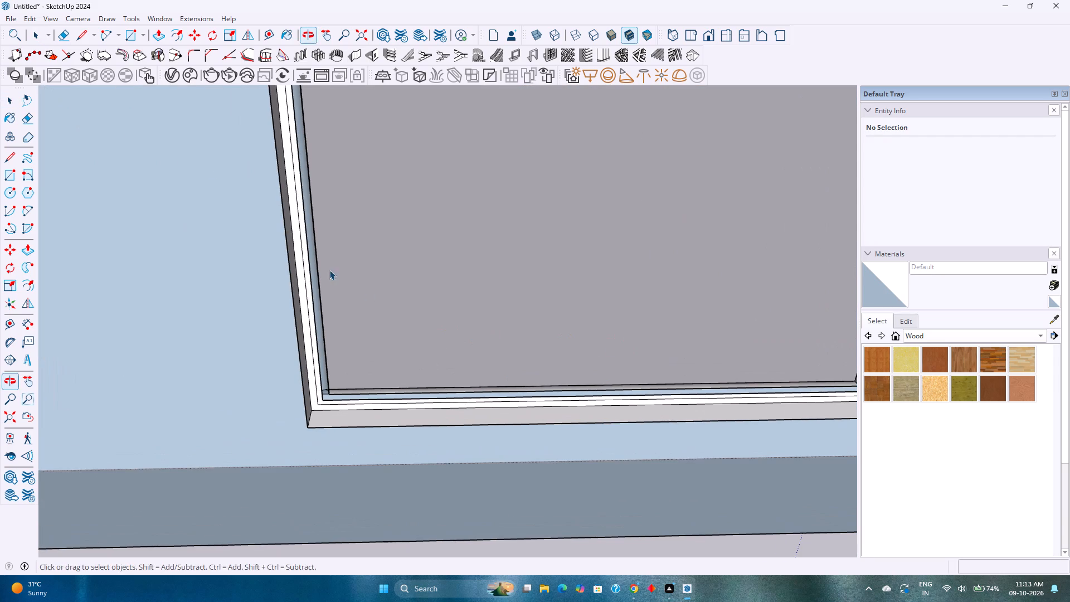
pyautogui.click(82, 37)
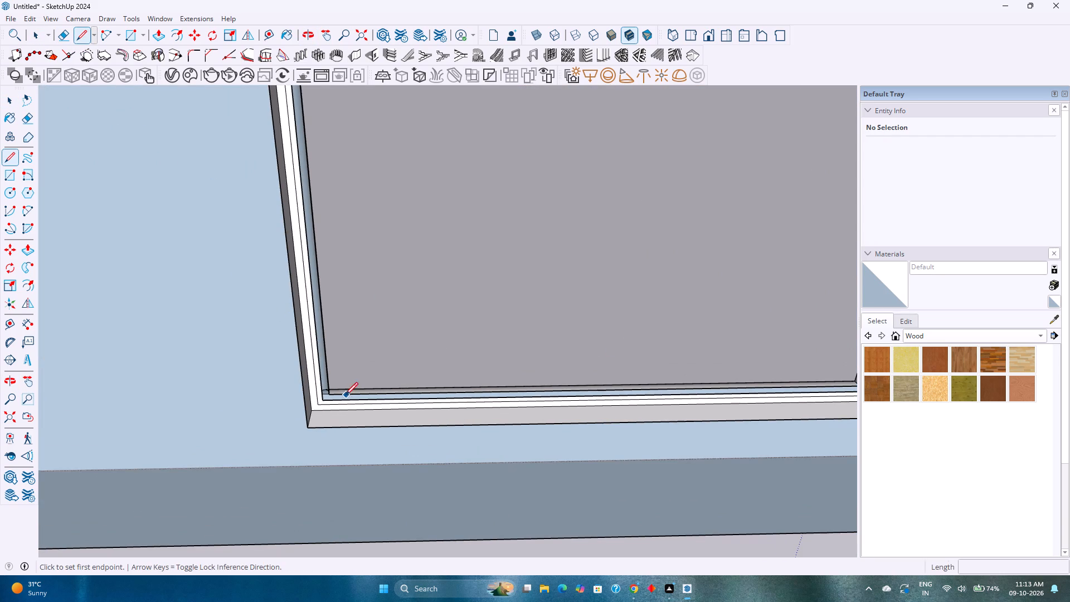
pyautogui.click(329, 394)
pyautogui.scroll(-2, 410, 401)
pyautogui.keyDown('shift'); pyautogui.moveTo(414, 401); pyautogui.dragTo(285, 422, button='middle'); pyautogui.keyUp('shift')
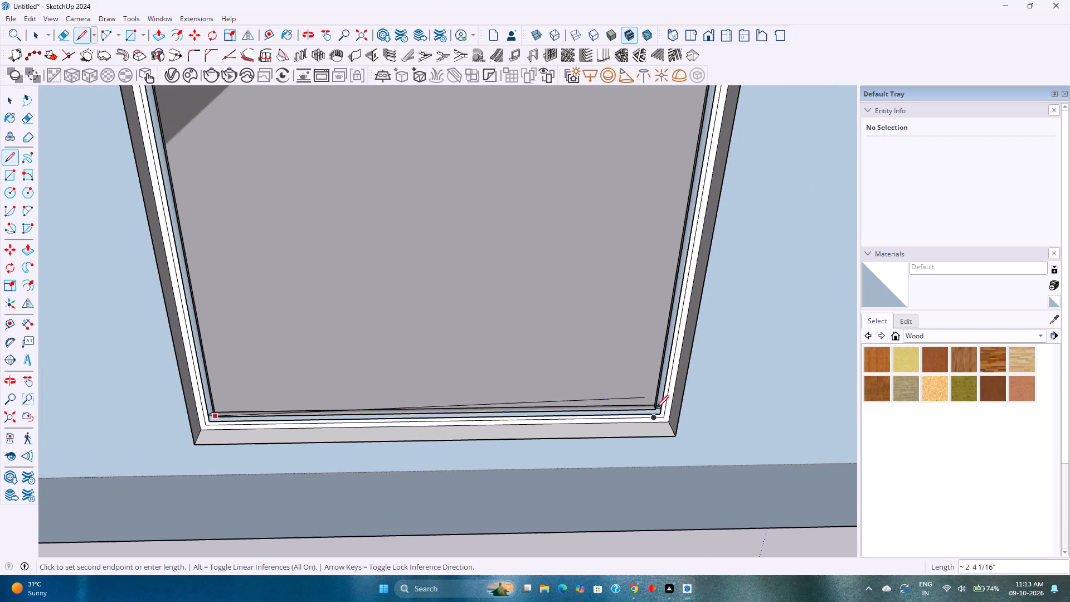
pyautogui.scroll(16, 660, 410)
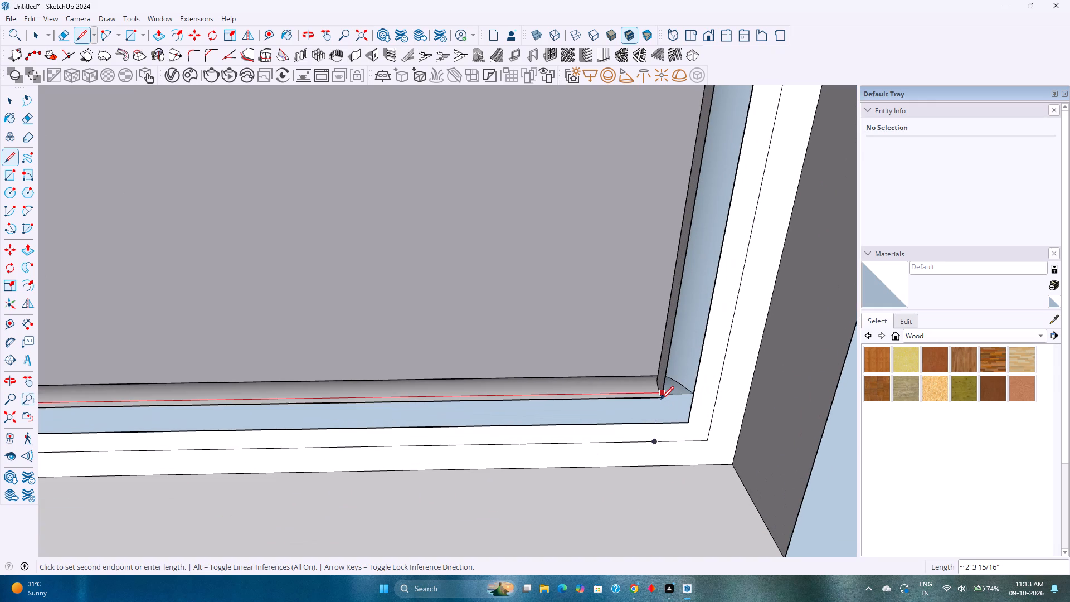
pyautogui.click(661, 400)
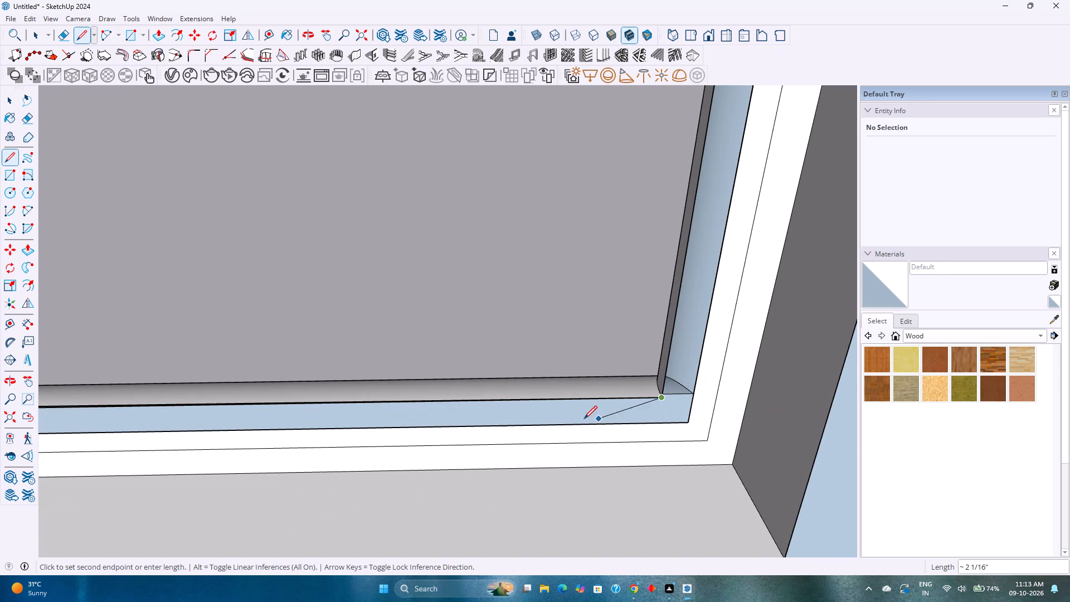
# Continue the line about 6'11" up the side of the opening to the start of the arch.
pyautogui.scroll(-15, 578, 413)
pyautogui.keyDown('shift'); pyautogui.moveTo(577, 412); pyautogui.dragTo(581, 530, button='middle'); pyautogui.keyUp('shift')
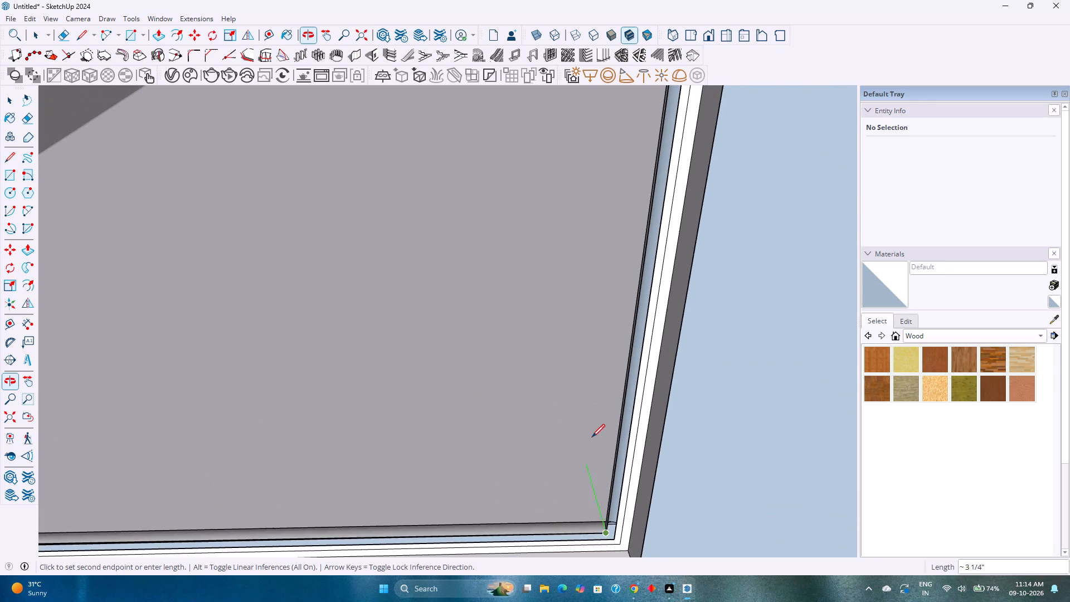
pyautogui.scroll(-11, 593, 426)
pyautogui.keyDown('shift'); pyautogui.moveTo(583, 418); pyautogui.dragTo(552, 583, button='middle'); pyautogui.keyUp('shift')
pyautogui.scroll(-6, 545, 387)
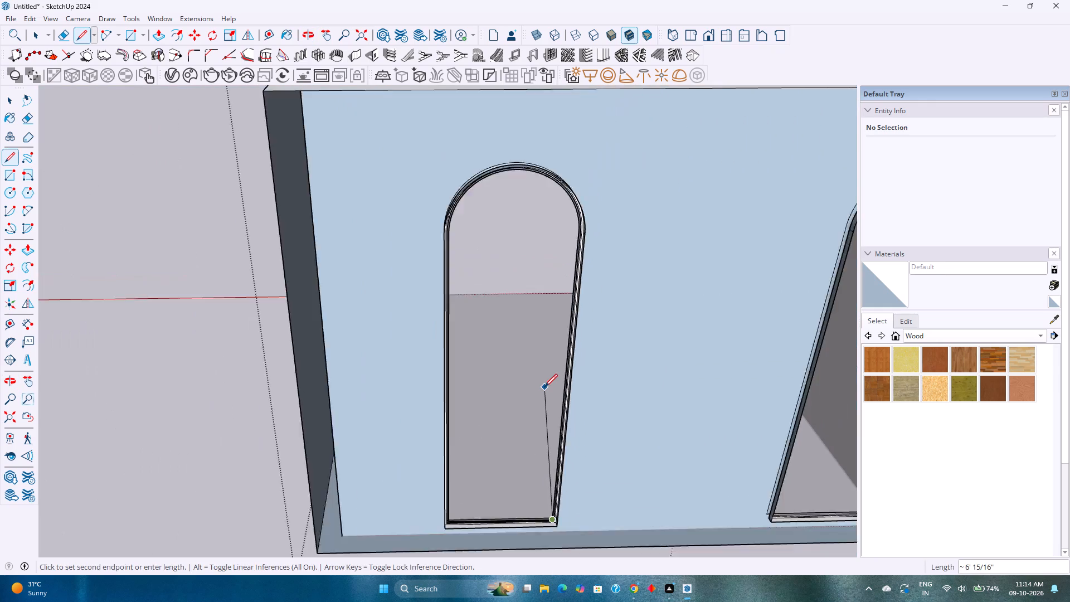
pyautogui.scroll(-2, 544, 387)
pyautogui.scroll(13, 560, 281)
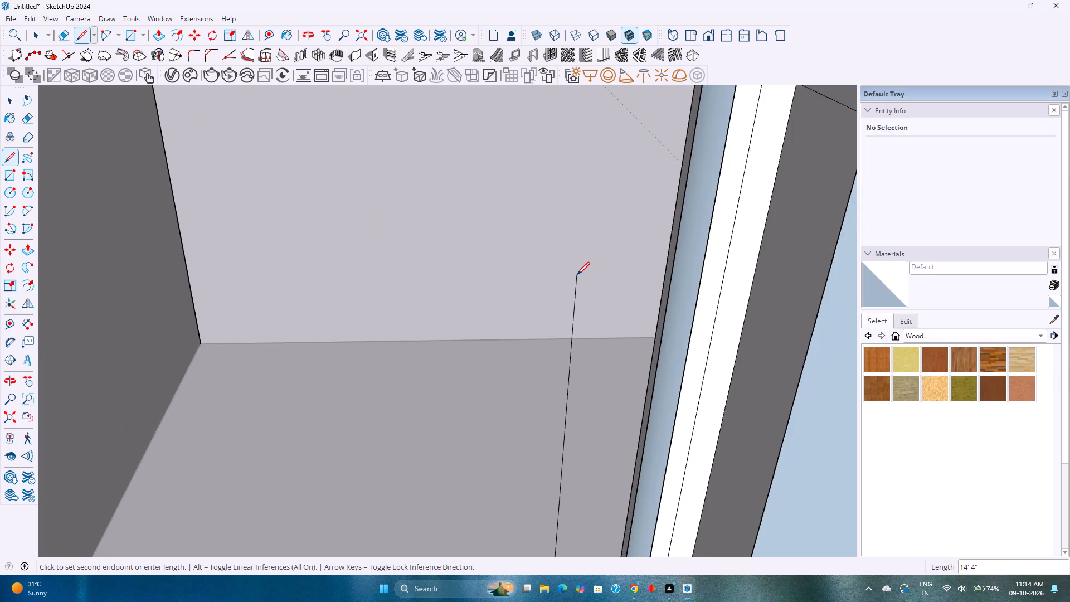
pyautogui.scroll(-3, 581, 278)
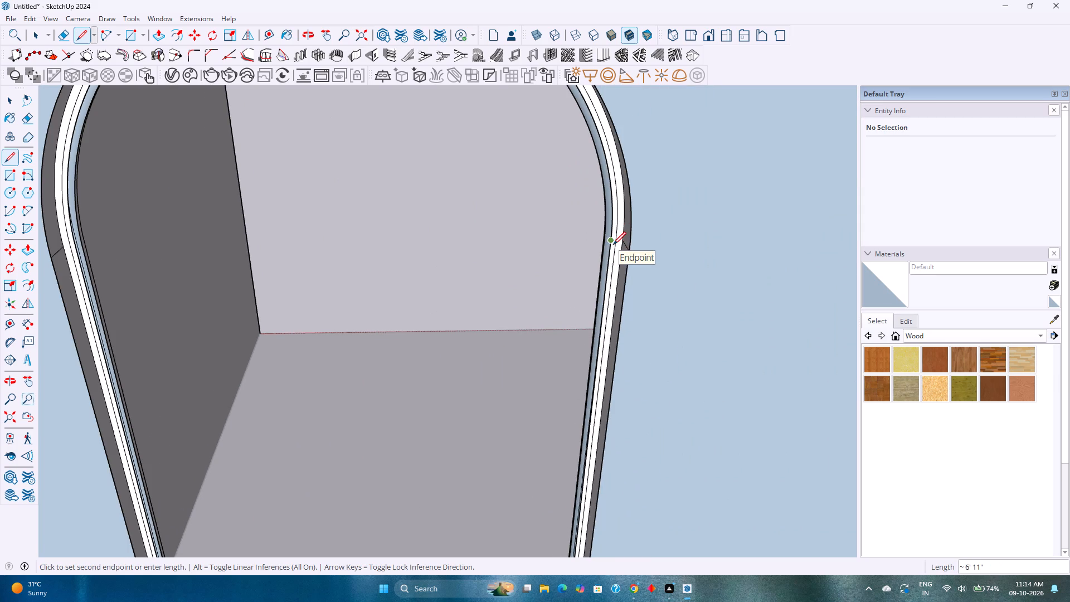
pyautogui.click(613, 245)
# Undo the traced lines, the opening-face deletion, the band offset and the band copy on the right recess moulding.
pyautogui.scroll(-2, 503, 329)
pyautogui.moveTo(503, 329); pyautogui.dragTo(521, 287, button='middle')
pyautogui.hotkey('ctrl', 'z')
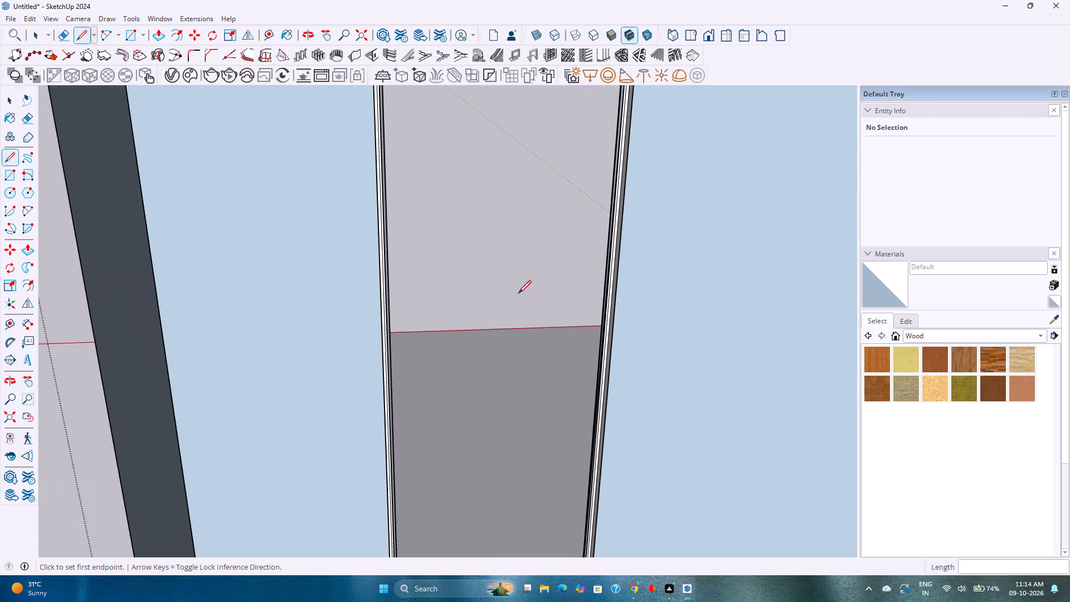
pyautogui.hotkey('ctrl', 'z')
pyautogui.hotkey('ctrl', 'z')
pyautogui.hotkey('ctrl', 'z')
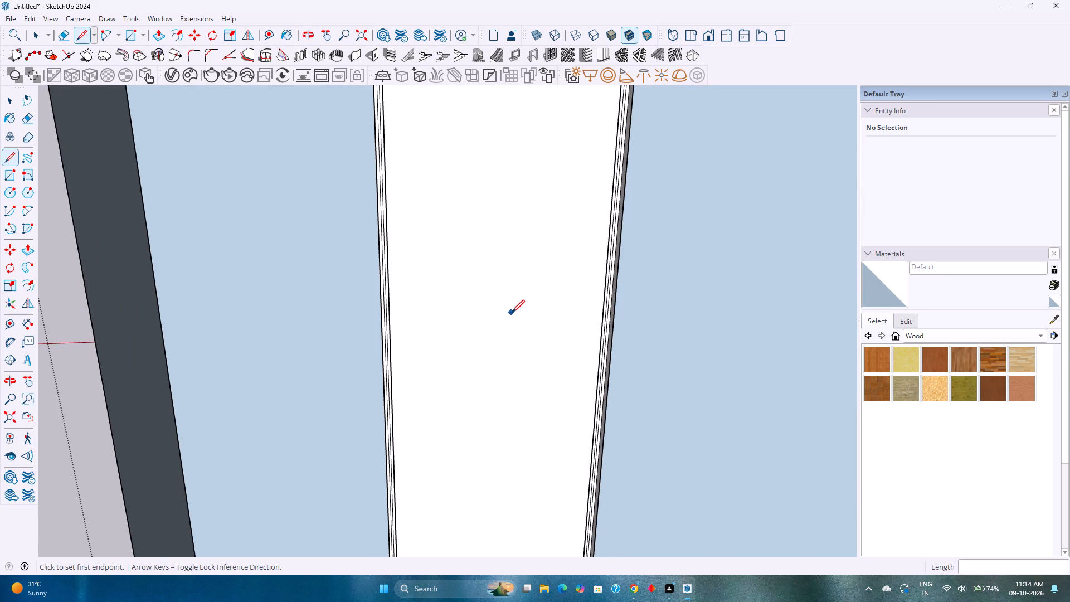
pyautogui.hotkey('ctrl', 'z')
pyautogui.hotkey('ctrl', 'z')
pyautogui.press('space')
pyautogui.scroll(-3, 512, 314)
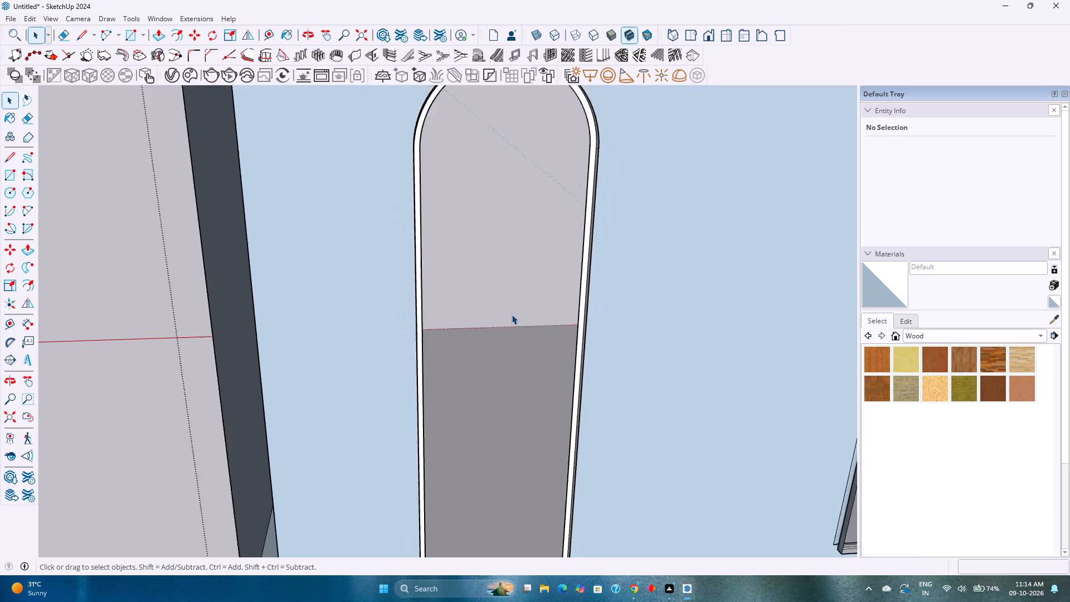
# Copy the left recess moulding's middle back band with its edges 7'4" across to the right moulding, matching the outer bottom corners.
pyautogui.scroll(-1, 512, 314)
pyautogui.keyDown('shift'); pyautogui.moveTo(514, 319); pyautogui.dragTo(378, 286, button='middle'); pyautogui.keyUp('shift')
pyautogui.scroll(13, 566, 432)
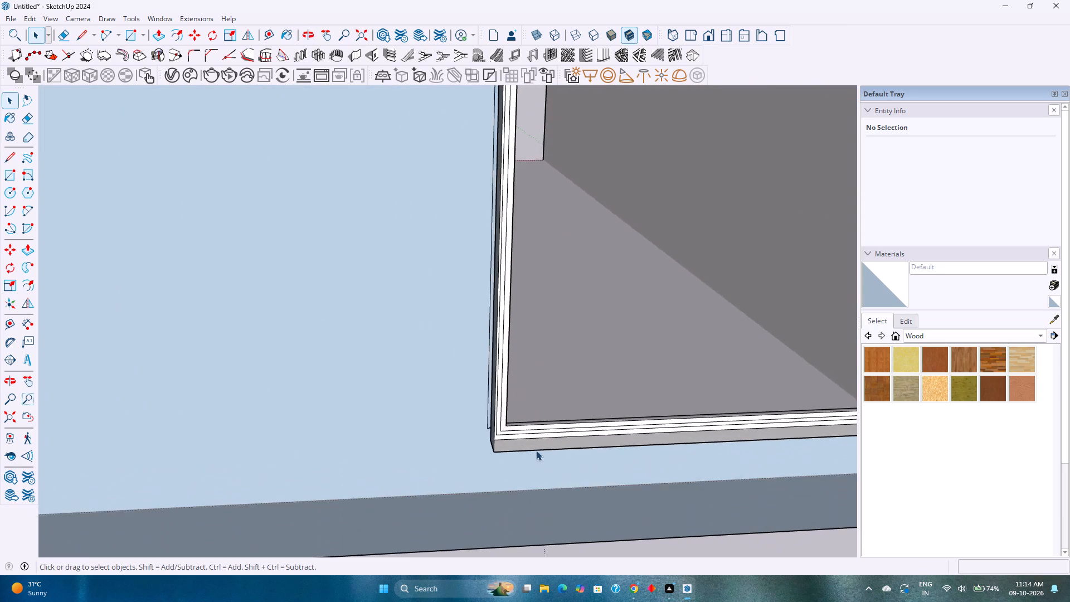
pyautogui.scroll(13, 536, 450)
pyautogui.moveTo(500, 433); pyautogui.dragTo(702, 477, button='middle')
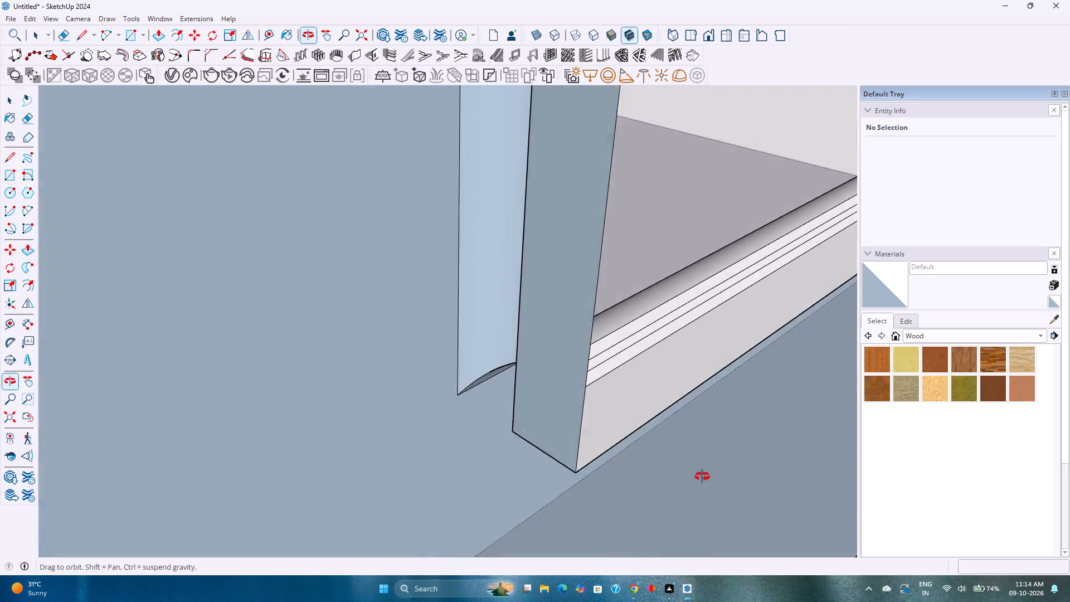
pyautogui.moveTo(702, 477); pyautogui.dragTo(736, 373, button='middle')
pyautogui.middleClick(733, 372)
pyautogui.middleClick(727, 367)
pyautogui.middleClick(682, 347)
pyautogui.middleClick(682, 347)
pyautogui.middleClick(682, 347)
pyautogui.middleClick(682, 347)
pyautogui.middleClick(680, 347)
pyautogui.scroll(-3, 534, 382)
pyautogui.keyDown('shift'); pyautogui.moveTo(462, 385); pyautogui.dragTo(754, 483, button='middle'); pyautogui.keyUp('shift')
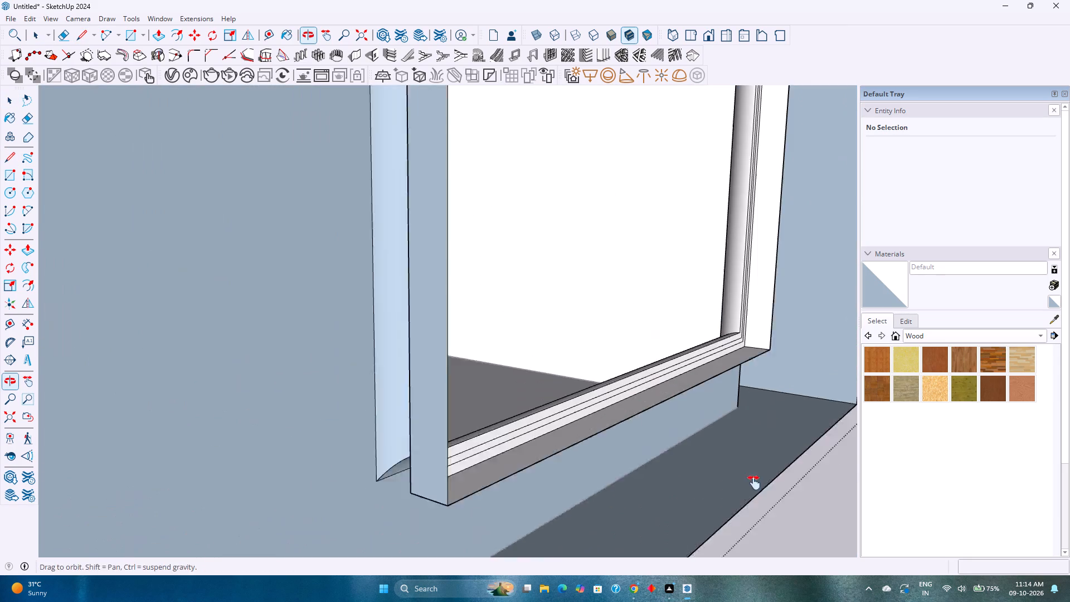
pyautogui.keyDown('shift'); pyautogui.moveTo(754, 483); pyautogui.dragTo(758, 483, button='middle'); pyautogui.keyUp('shift')
pyautogui.scroll(-3, 490, 473)
pyautogui.moveTo(503, 472); pyautogui.dragTo(379, 507, button='middle')
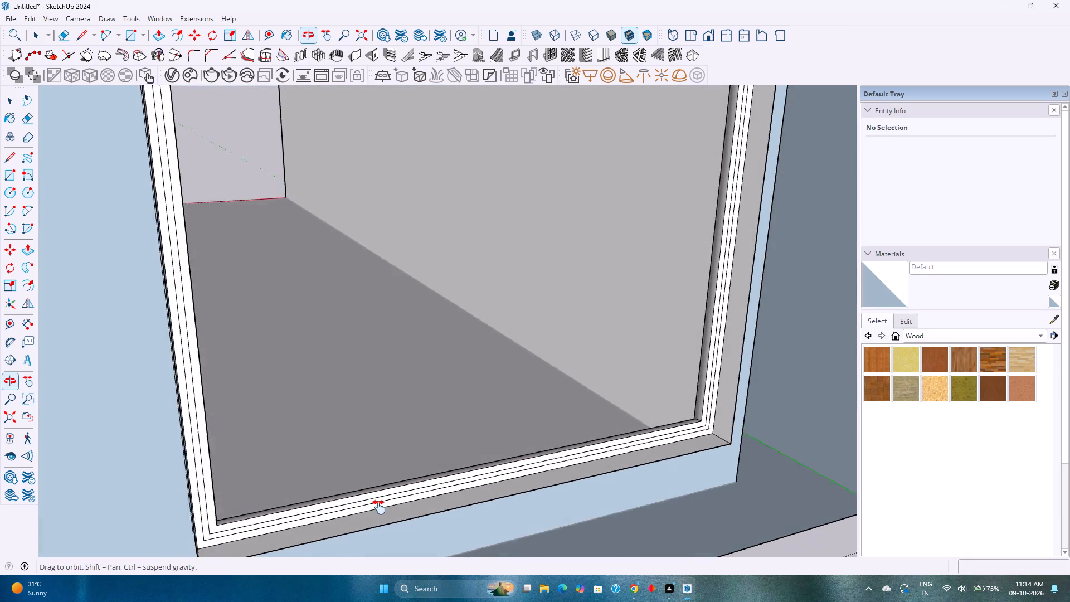
pyautogui.moveTo(379, 507); pyautogui.dragTo(388, 503, button='middle')
pyautogui.keyDown('shift'); pyautogui.moveTo(398, 497); pyautogui.dragTo(480, 456, button='middle'); pyautogui.keyUp('shift')
pyautogui.scroll(3, 349, 459)
pyautogui.scroll(9, 312, 493)
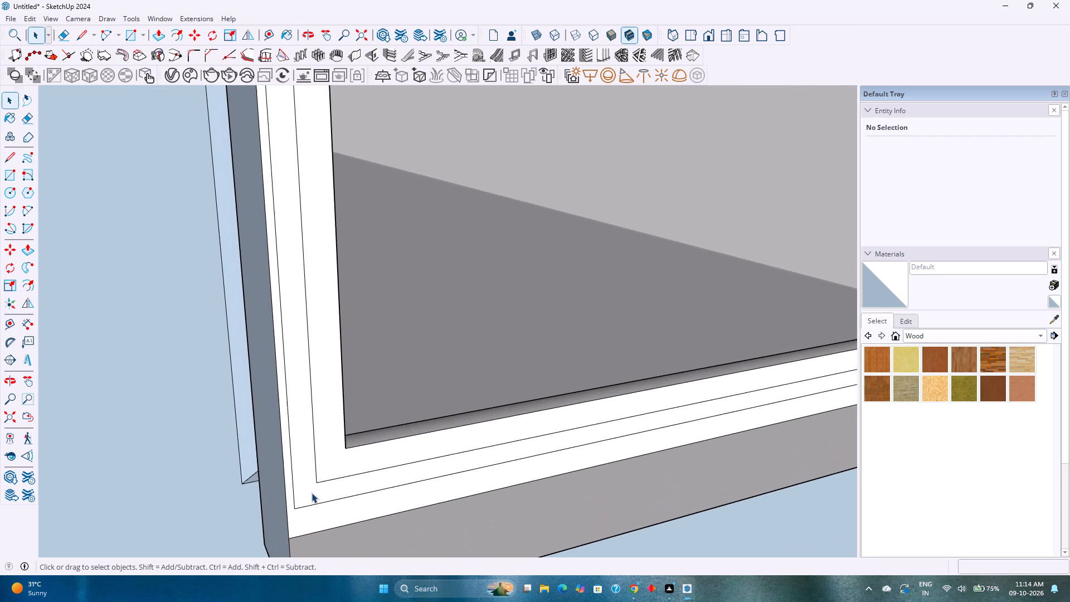
pyautogui.doubleClick(312, 493)
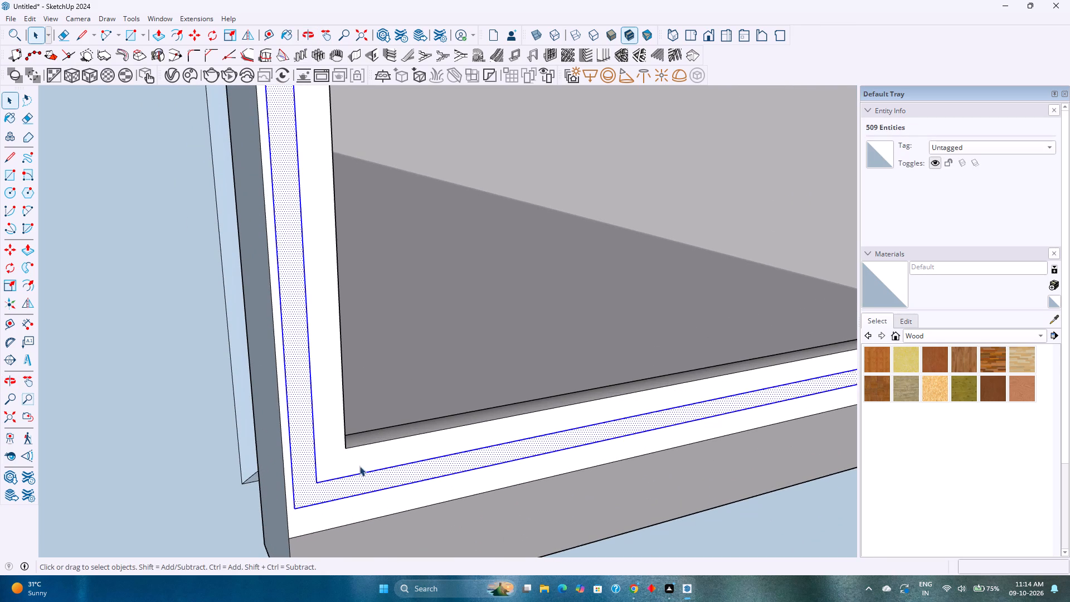
pyautogui.press('m')
pyautogui.moveTo(332, 503); pyautogui.dragTo(273, 450, button='middle')
pyautogui.scroll(-6, 273, 450)
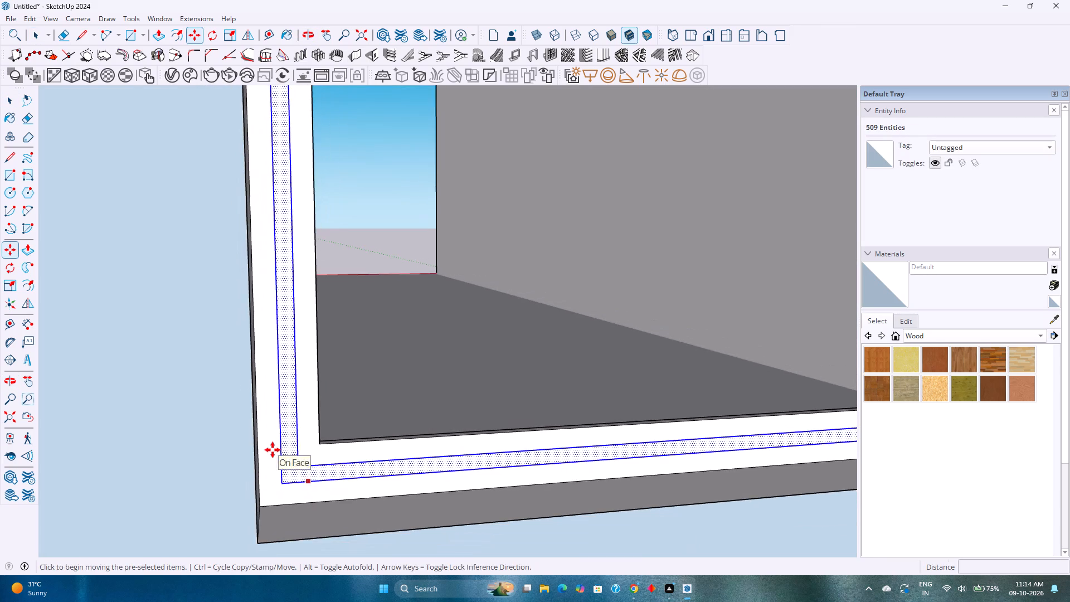
pyautogui.scroll(-2, 273, 450)
pyautogui.click(262, 513)
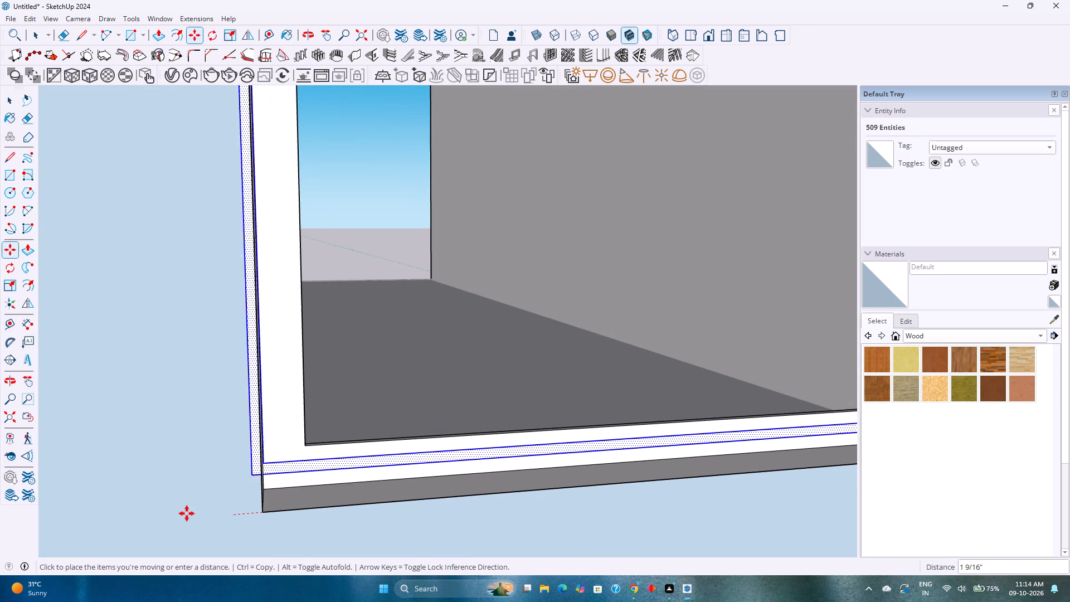
pyautogui.scroll(-11, 187, 513)
pyautogui.keyDown('shift'); pyautogui.moveTo(183, 505); pyautogui.dragTo(556, 416, button='middle'); pyautogui.keyUp('shift')
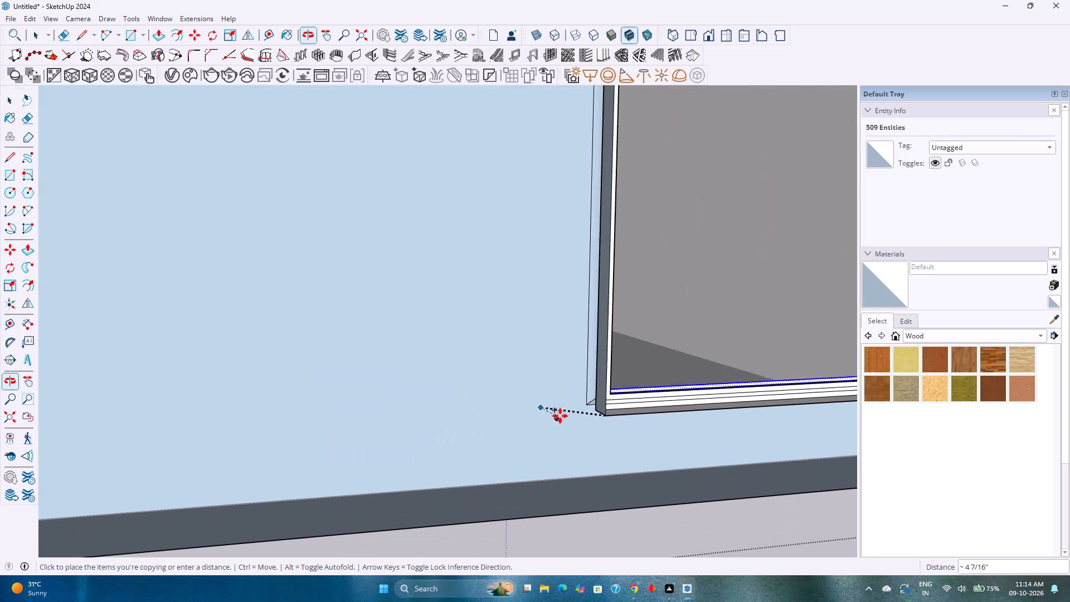
pyautogui.scroll(-13, 557, 419)
pyautogui.keyDown('shift'); pyautogui.moveTo(309, 455); pyautogui.dragTo(553, 443, button='middle'); pyautogui.keyUp('shift')
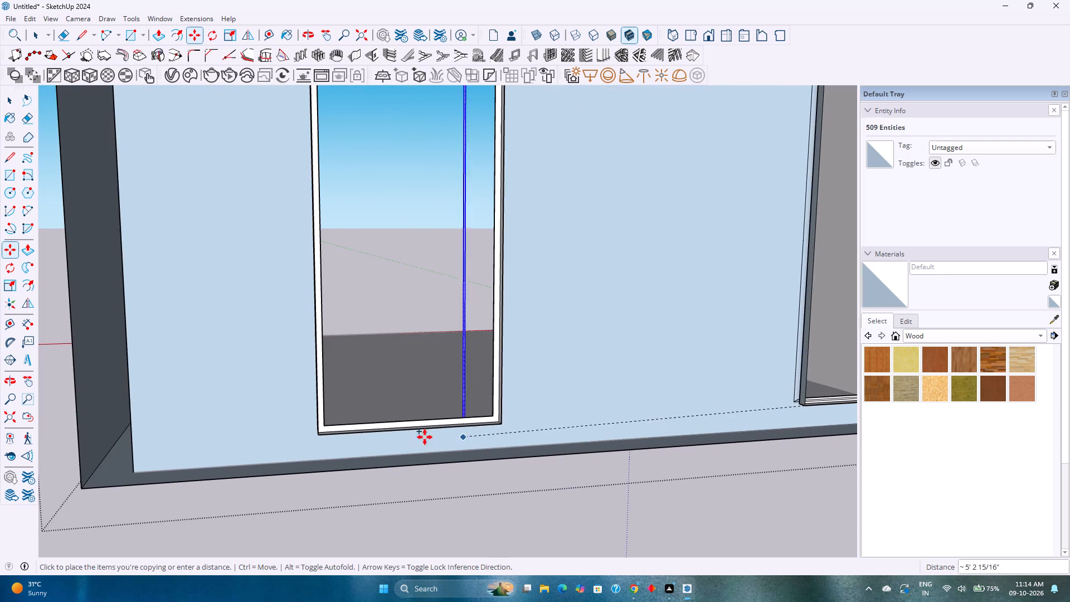
pyautogui.scroll(12, 335, 432)
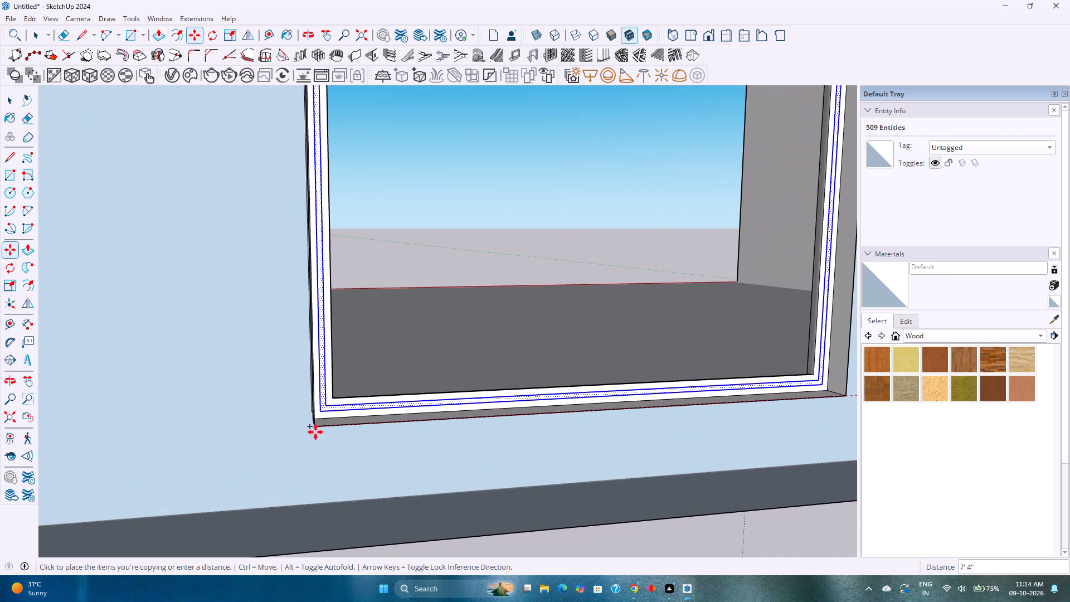
pyautogui.scroll(5, 316, 428)
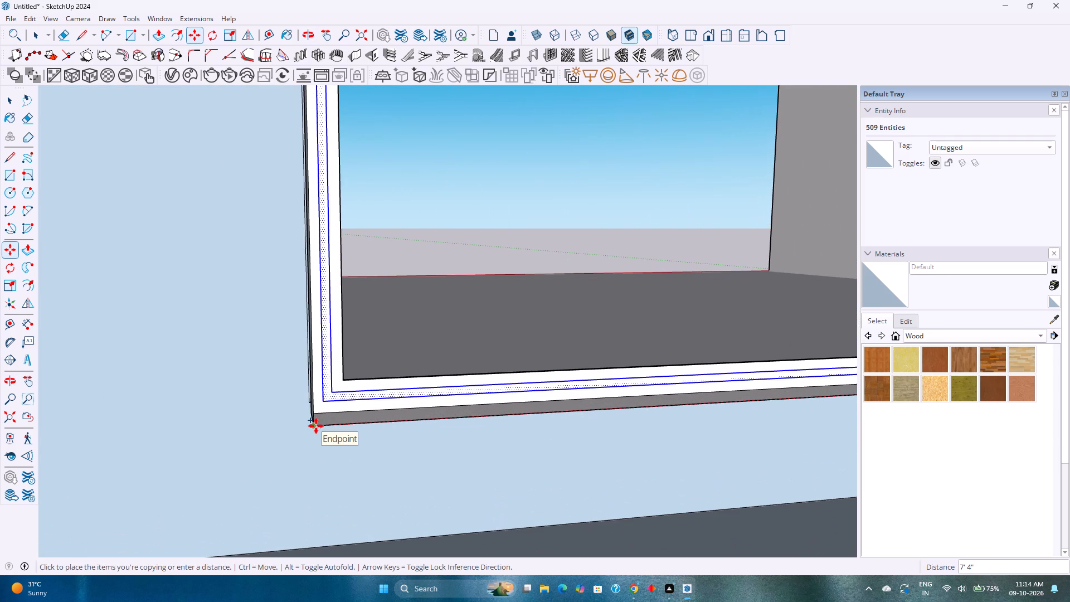
pyautogui.click(316, 426)
# Copy the selected band in place at 0" on the right moulding, using its outer bottom corner as start and end point.
pyautogui.moveTo(372, 418); pyautogui.dragTo(163, 519, button='middle')
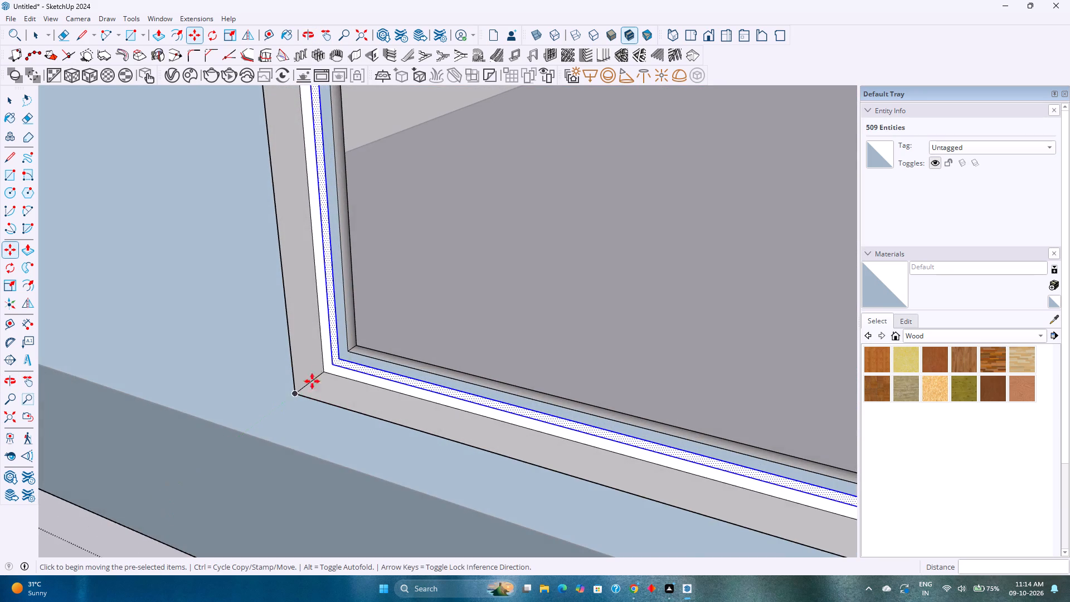
pyautogui.scroll(8, 322, 372)
pyautogui.moveTo(377, 347); pyautogui.dragTo(404, 385, button='middle')
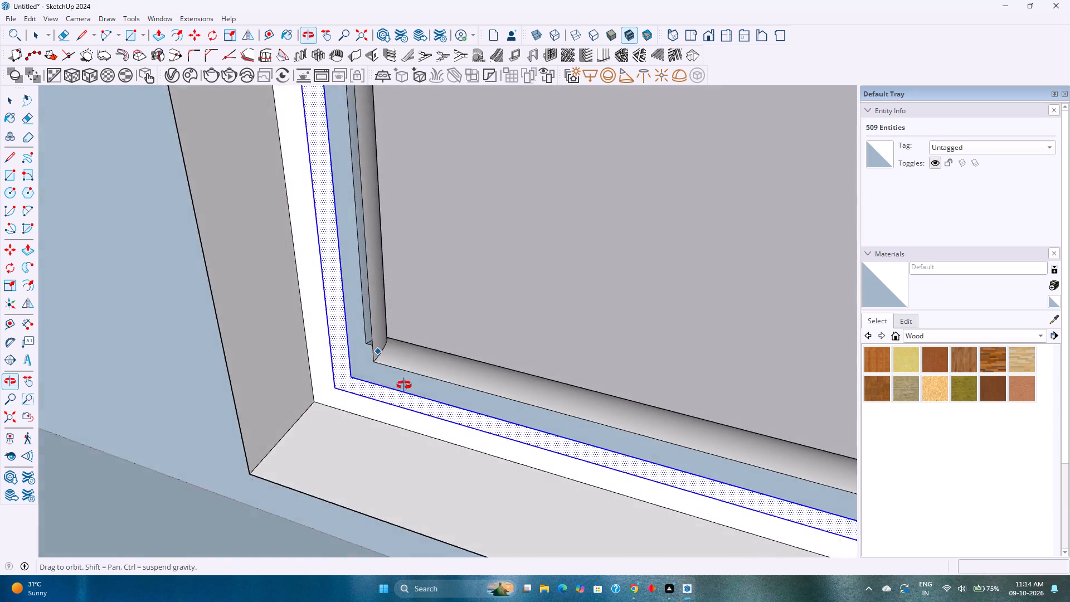
pyautogui.moveTo(404, 385); pyautogui.dragTo(417, 374, button='middle')
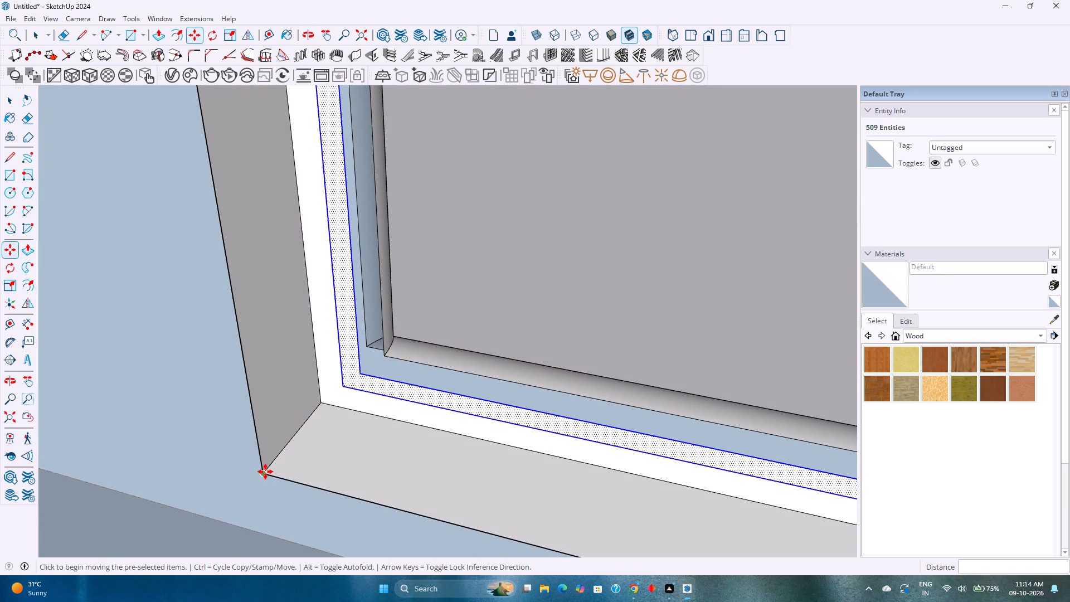
pyautogui.click(265, 472)
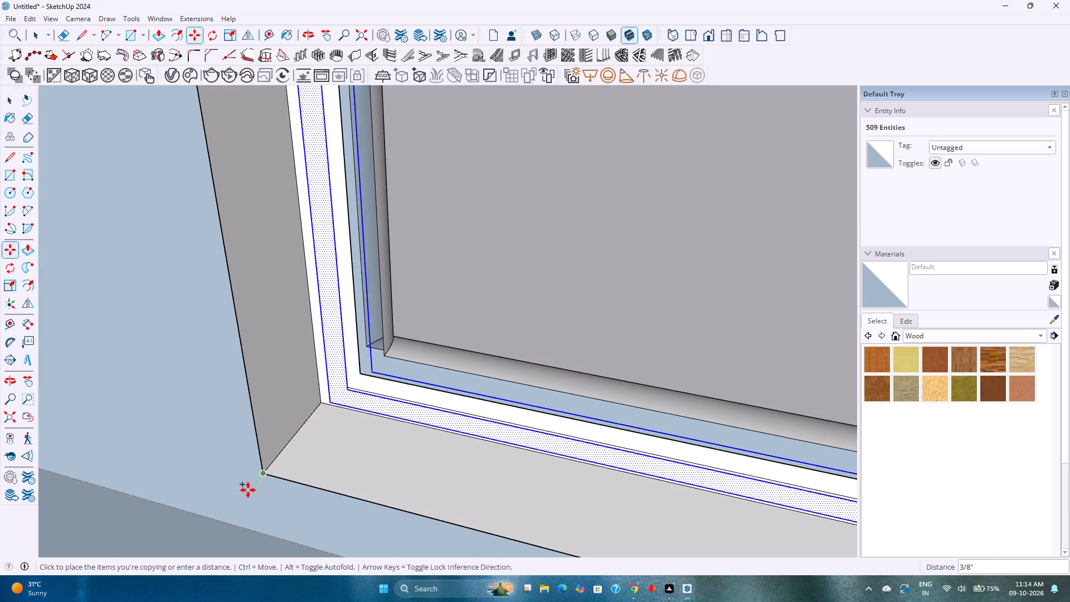
pyautogui.click(261, 474)
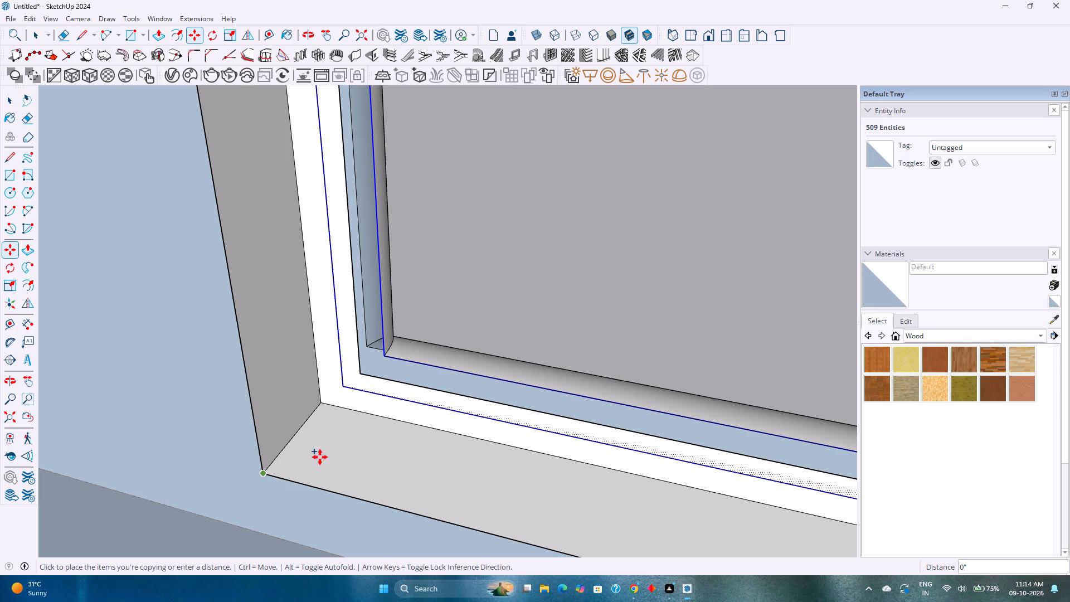
# Examine the copied band's edges around the right recess moulding's back face.
pyautogui.scroll(-5, 429, 357)
pyautogui.keyDown('shift'); pyautogui.moveTo(430, 361); pyautogui.dragTo(308, 459, button='middle'); pyautogui.keyUp('shift')
pyautogui.scroll(-3, 357, 433)
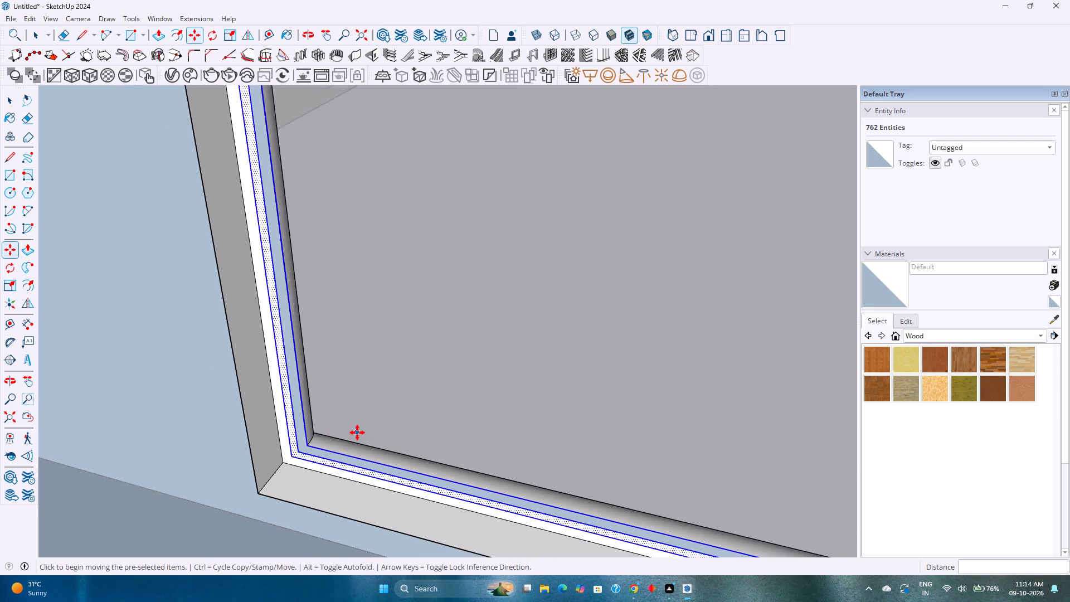
pyautogui.moveTo(357, 433); pyautogui.dragTo(387, 392, button='middle')
pyautogui.scroll(-5, 388, 392)
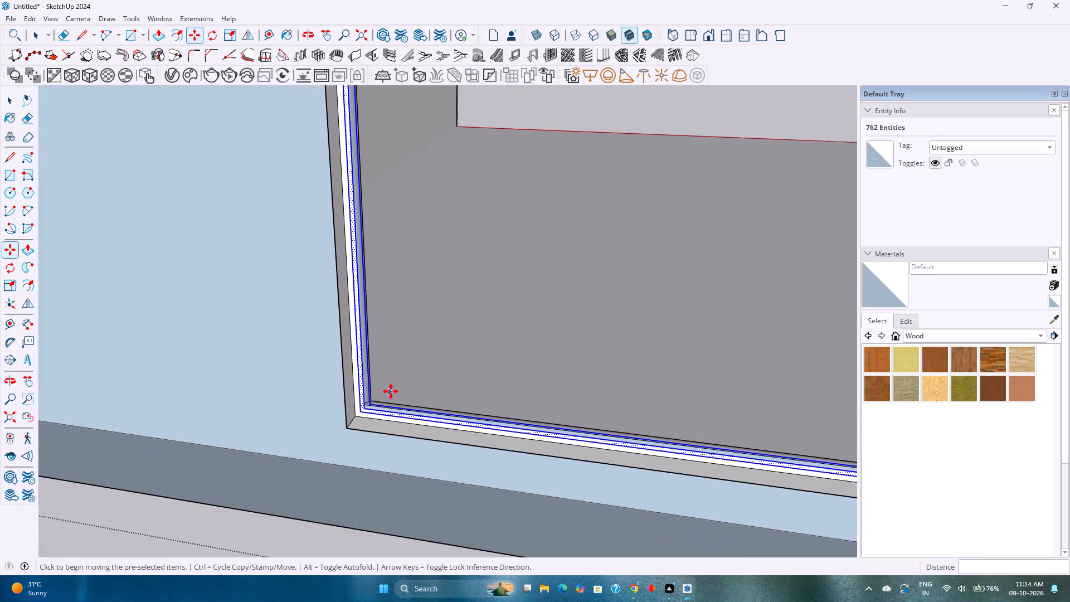
pyautogui.keyDown('shift'); pyautogui.moveTo(391, 391); pyautogui.dragTo(251, 442, button='middle'); pyautogui.keyUp('shift')
pyautogui.scroll(-5, 247, 435)
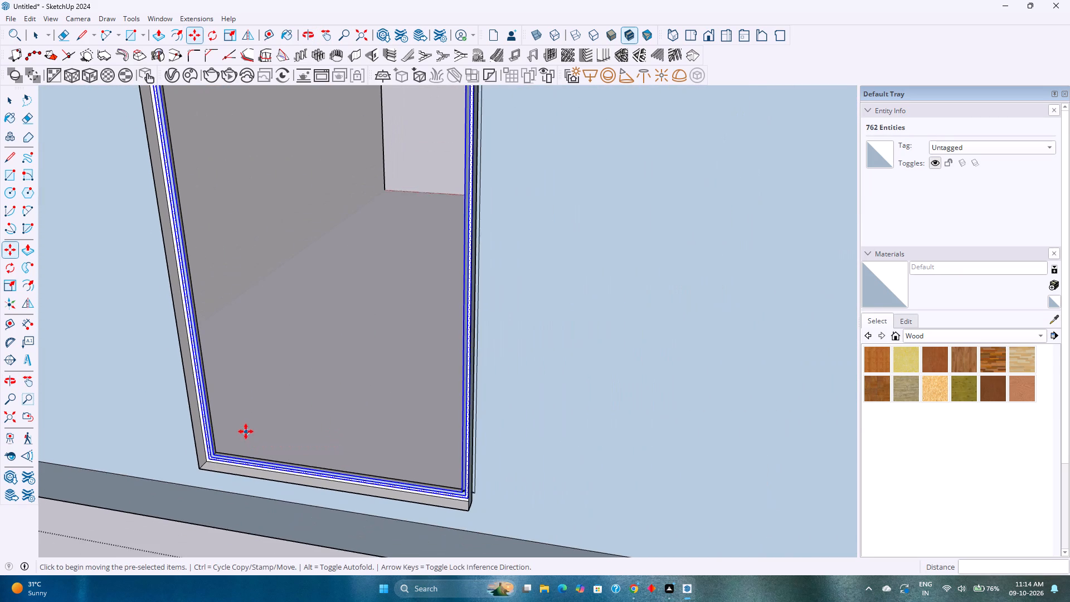
pyautogui.keyDown('shift'); pyautogui.moveTo(246, 430); pyautogui.dragTo(402, 558, button='middle'); pyautogui.keyUp('shift')
pyautogui.scroll(-4, 401, 484)
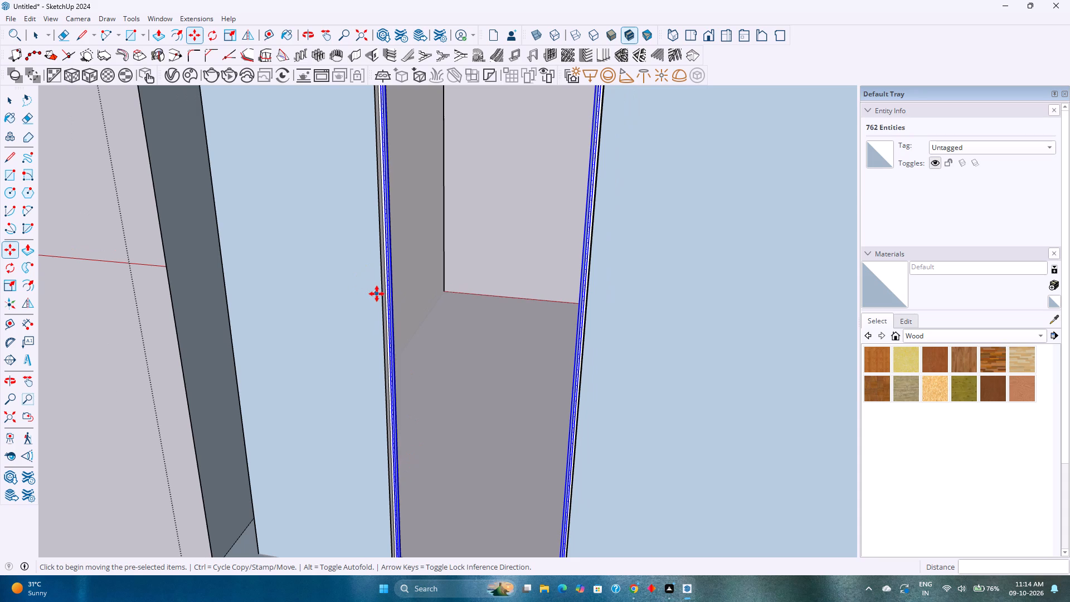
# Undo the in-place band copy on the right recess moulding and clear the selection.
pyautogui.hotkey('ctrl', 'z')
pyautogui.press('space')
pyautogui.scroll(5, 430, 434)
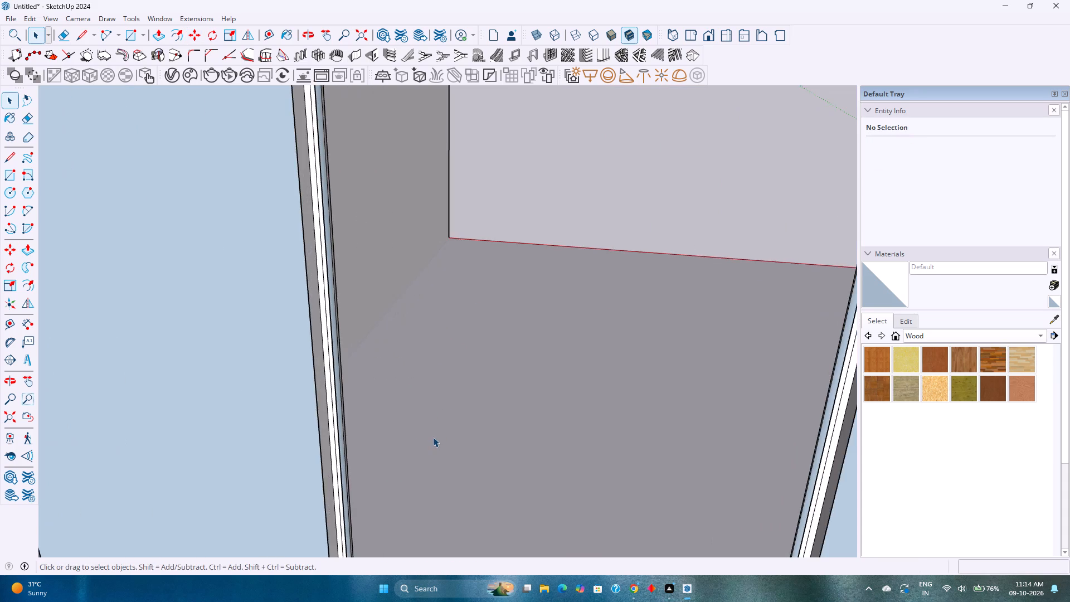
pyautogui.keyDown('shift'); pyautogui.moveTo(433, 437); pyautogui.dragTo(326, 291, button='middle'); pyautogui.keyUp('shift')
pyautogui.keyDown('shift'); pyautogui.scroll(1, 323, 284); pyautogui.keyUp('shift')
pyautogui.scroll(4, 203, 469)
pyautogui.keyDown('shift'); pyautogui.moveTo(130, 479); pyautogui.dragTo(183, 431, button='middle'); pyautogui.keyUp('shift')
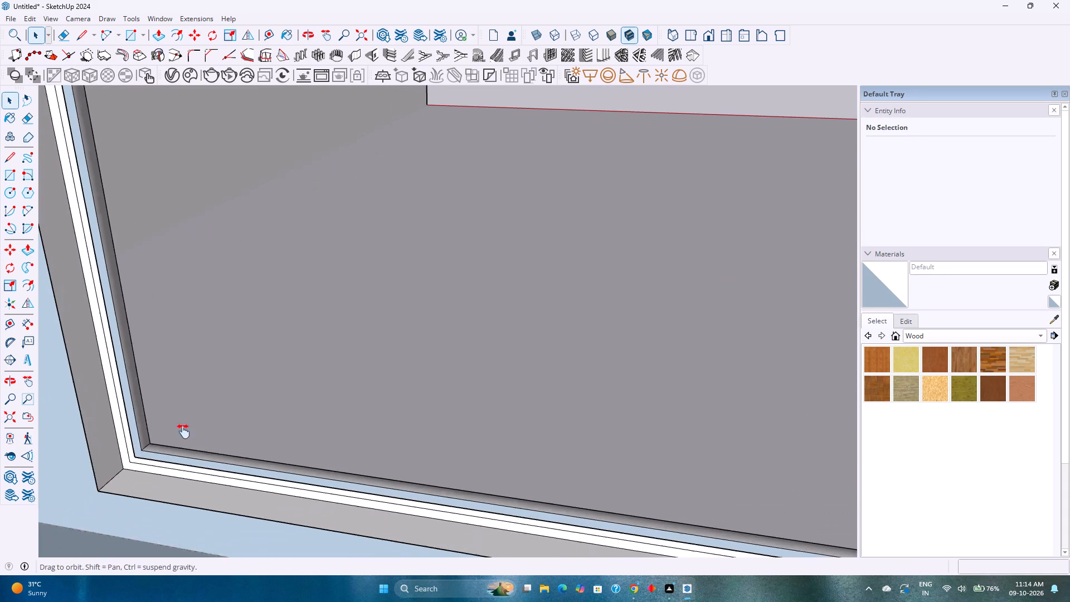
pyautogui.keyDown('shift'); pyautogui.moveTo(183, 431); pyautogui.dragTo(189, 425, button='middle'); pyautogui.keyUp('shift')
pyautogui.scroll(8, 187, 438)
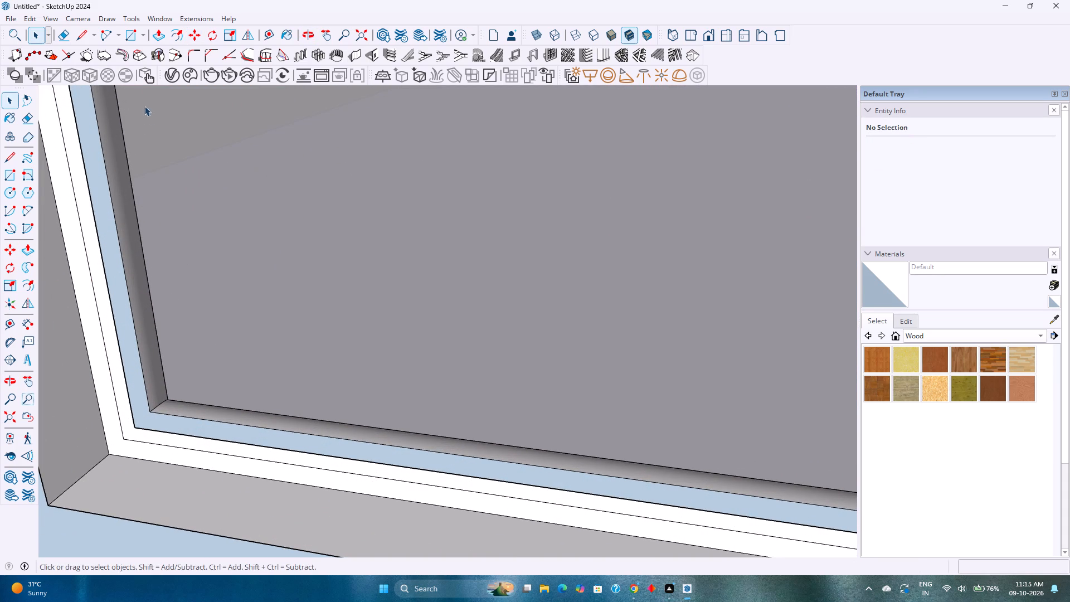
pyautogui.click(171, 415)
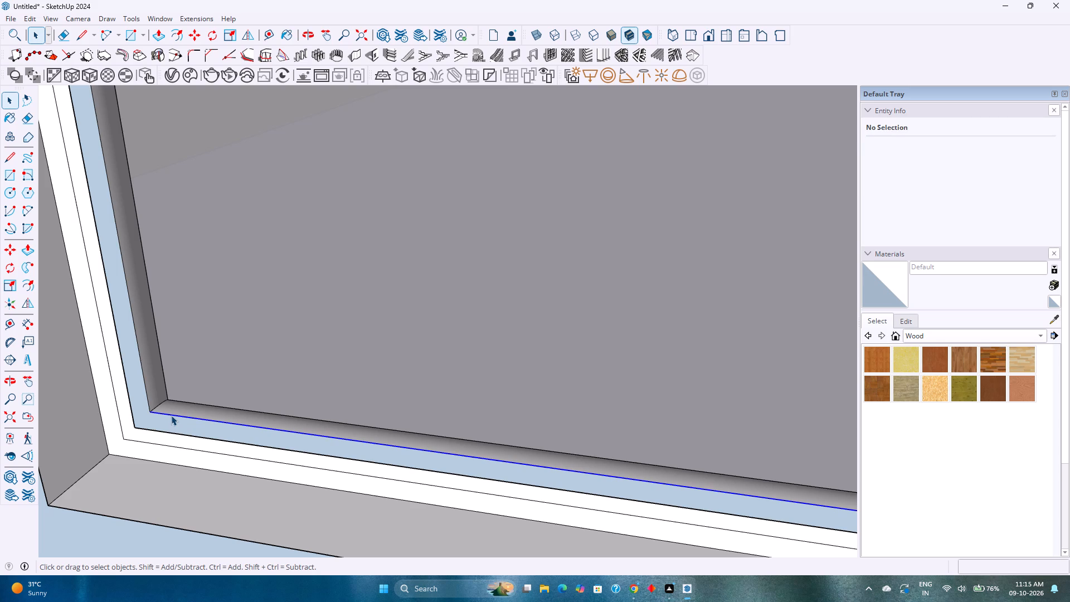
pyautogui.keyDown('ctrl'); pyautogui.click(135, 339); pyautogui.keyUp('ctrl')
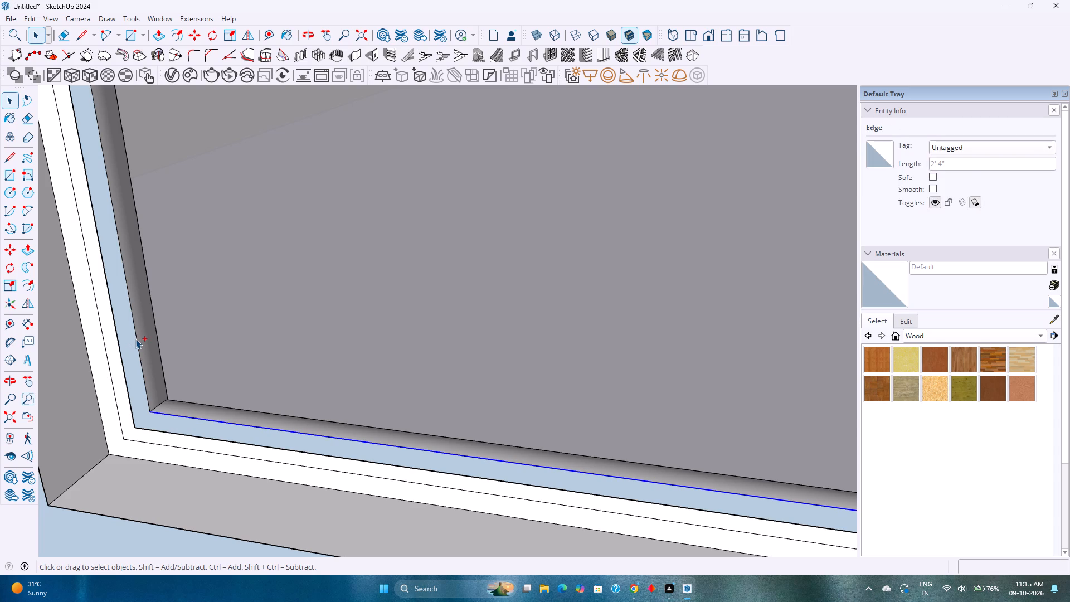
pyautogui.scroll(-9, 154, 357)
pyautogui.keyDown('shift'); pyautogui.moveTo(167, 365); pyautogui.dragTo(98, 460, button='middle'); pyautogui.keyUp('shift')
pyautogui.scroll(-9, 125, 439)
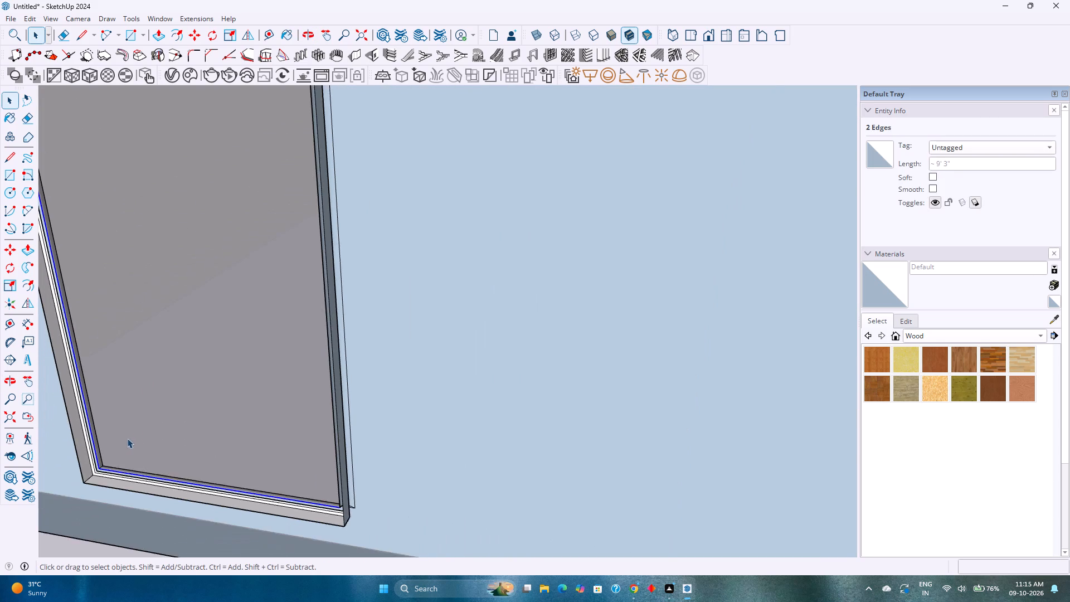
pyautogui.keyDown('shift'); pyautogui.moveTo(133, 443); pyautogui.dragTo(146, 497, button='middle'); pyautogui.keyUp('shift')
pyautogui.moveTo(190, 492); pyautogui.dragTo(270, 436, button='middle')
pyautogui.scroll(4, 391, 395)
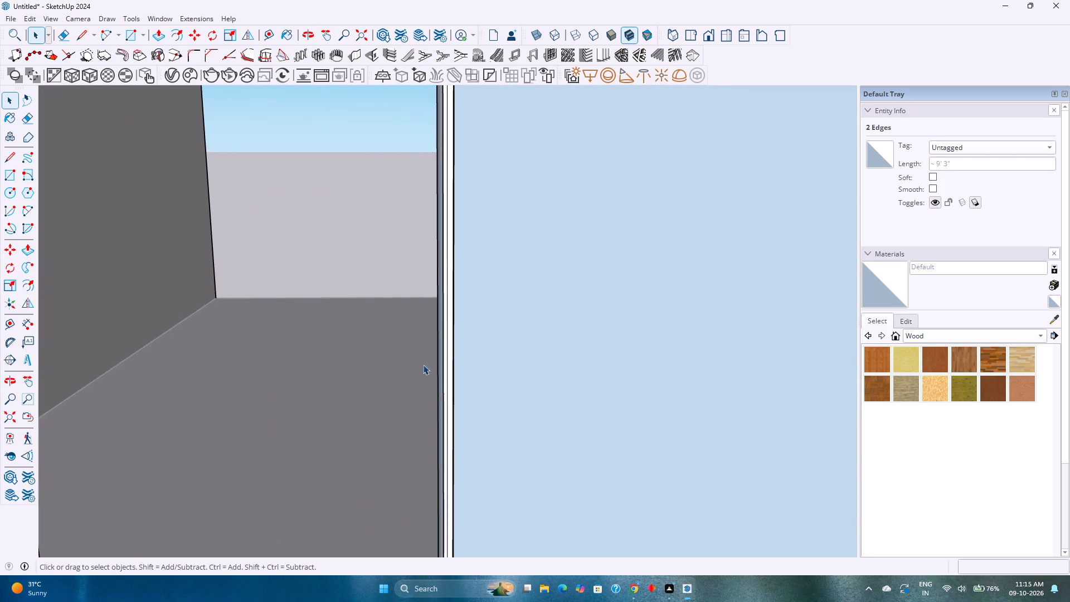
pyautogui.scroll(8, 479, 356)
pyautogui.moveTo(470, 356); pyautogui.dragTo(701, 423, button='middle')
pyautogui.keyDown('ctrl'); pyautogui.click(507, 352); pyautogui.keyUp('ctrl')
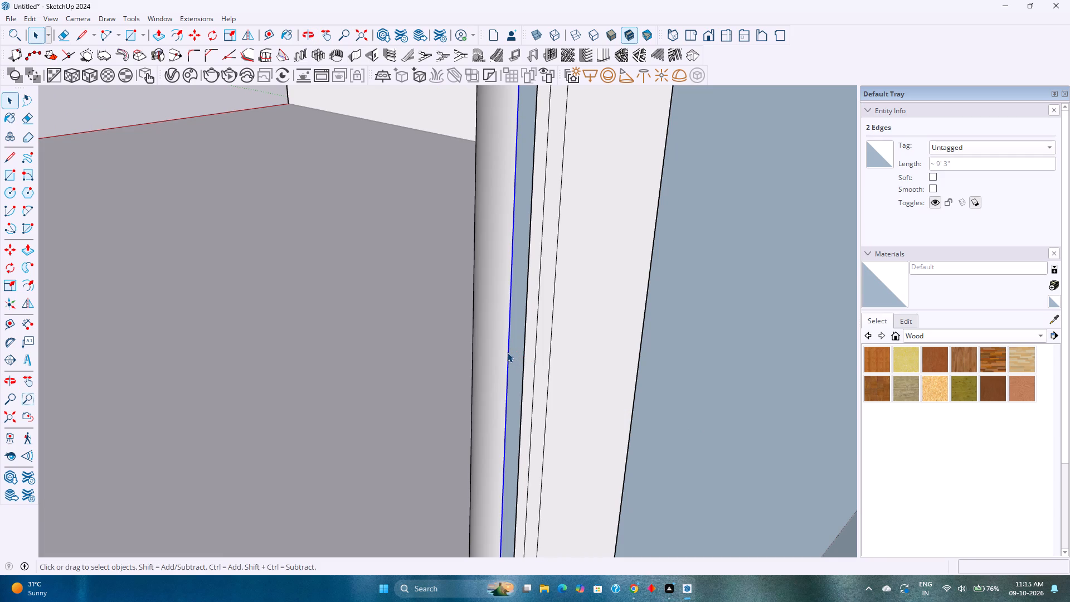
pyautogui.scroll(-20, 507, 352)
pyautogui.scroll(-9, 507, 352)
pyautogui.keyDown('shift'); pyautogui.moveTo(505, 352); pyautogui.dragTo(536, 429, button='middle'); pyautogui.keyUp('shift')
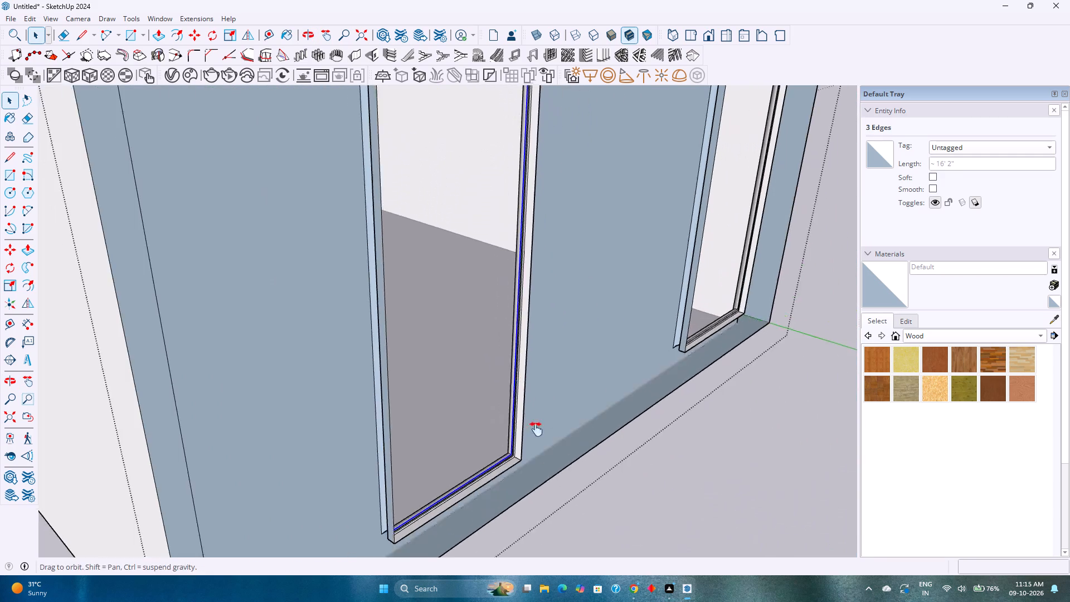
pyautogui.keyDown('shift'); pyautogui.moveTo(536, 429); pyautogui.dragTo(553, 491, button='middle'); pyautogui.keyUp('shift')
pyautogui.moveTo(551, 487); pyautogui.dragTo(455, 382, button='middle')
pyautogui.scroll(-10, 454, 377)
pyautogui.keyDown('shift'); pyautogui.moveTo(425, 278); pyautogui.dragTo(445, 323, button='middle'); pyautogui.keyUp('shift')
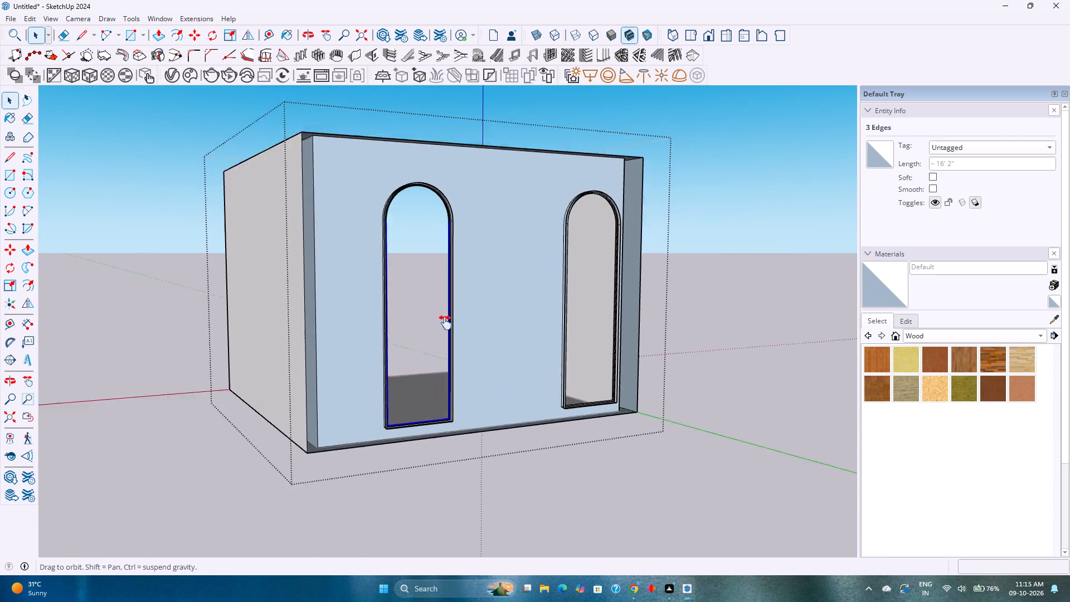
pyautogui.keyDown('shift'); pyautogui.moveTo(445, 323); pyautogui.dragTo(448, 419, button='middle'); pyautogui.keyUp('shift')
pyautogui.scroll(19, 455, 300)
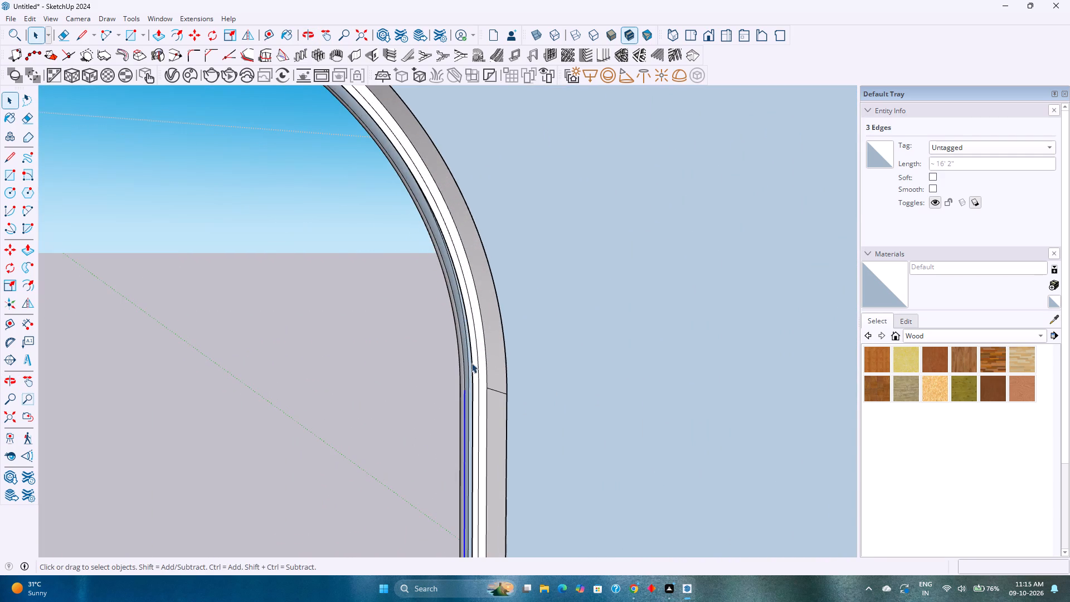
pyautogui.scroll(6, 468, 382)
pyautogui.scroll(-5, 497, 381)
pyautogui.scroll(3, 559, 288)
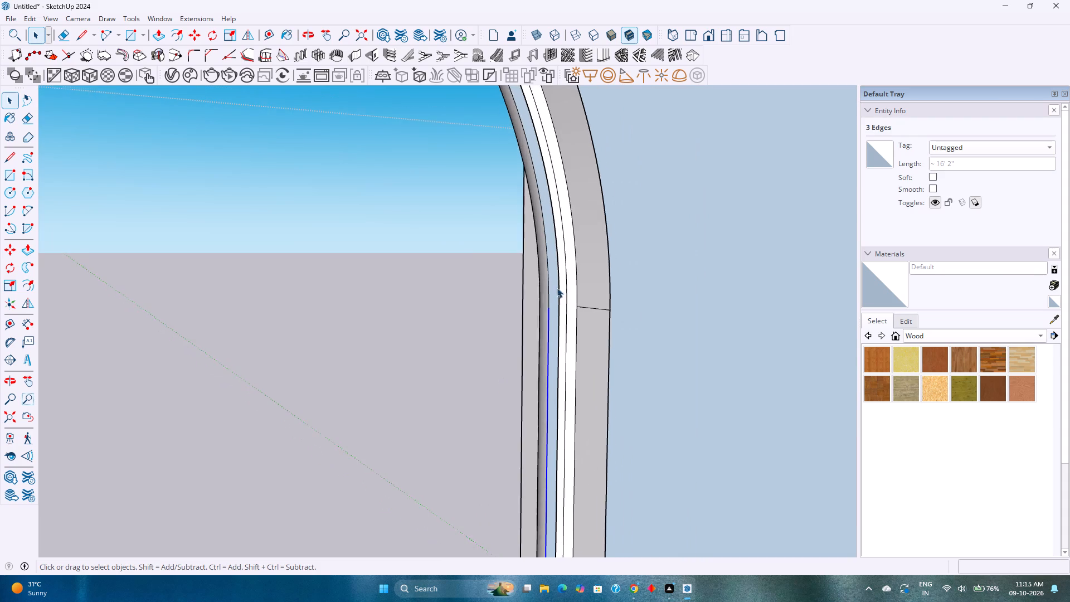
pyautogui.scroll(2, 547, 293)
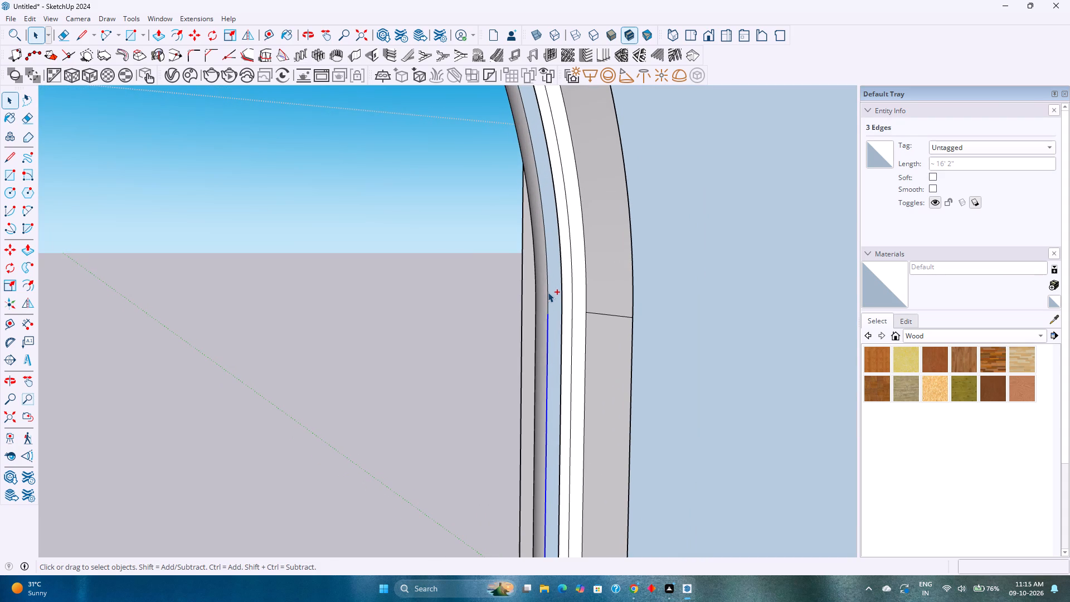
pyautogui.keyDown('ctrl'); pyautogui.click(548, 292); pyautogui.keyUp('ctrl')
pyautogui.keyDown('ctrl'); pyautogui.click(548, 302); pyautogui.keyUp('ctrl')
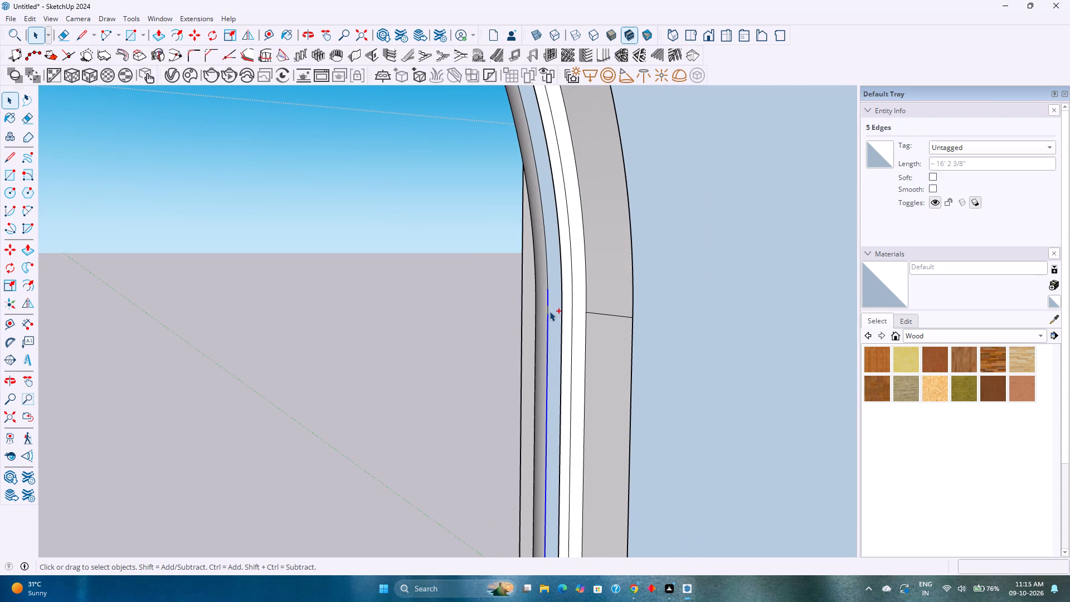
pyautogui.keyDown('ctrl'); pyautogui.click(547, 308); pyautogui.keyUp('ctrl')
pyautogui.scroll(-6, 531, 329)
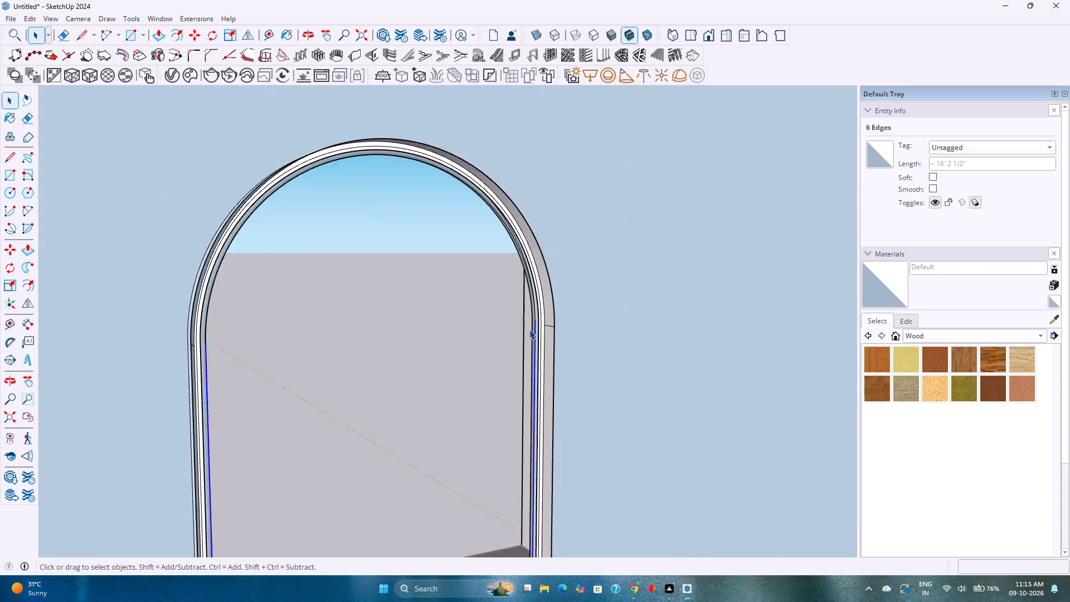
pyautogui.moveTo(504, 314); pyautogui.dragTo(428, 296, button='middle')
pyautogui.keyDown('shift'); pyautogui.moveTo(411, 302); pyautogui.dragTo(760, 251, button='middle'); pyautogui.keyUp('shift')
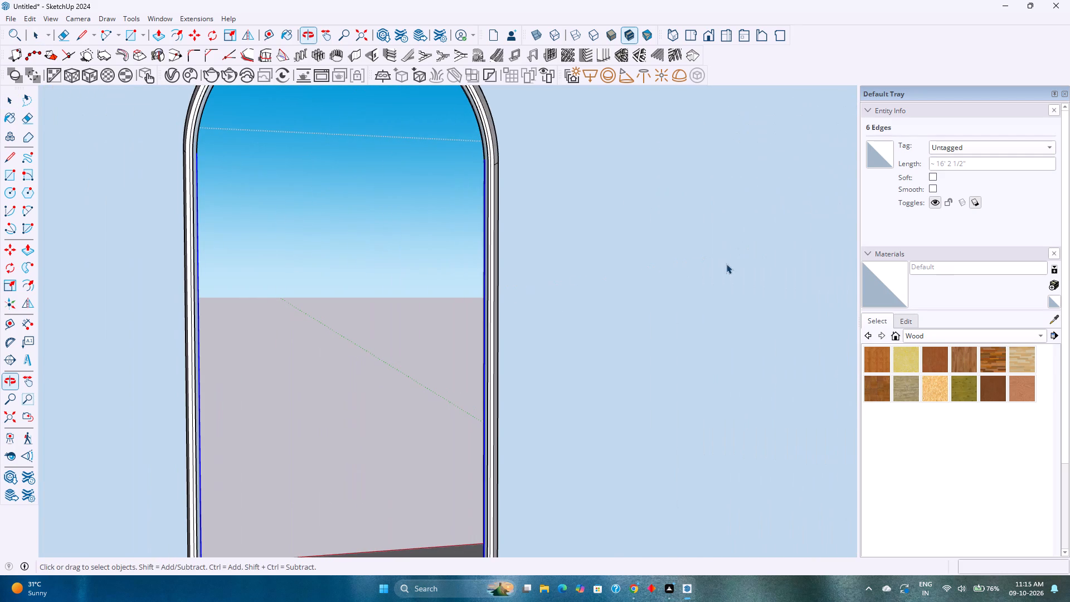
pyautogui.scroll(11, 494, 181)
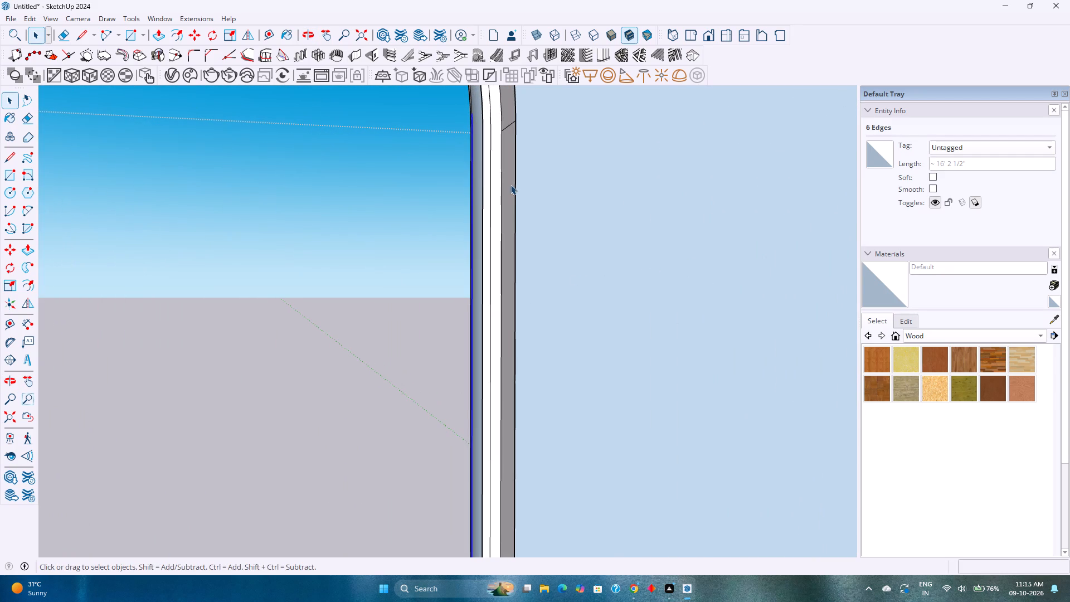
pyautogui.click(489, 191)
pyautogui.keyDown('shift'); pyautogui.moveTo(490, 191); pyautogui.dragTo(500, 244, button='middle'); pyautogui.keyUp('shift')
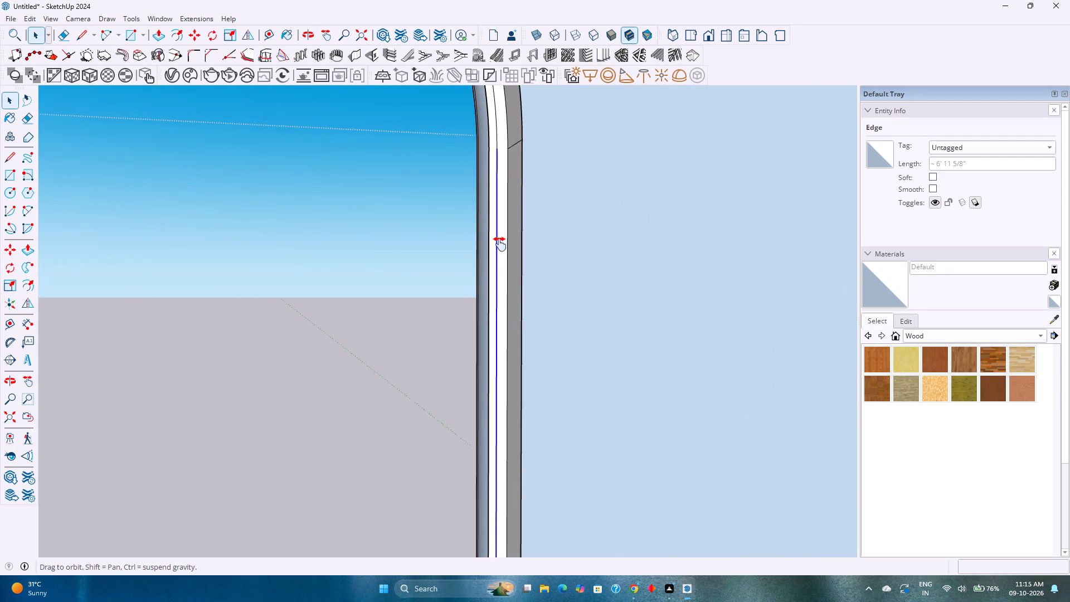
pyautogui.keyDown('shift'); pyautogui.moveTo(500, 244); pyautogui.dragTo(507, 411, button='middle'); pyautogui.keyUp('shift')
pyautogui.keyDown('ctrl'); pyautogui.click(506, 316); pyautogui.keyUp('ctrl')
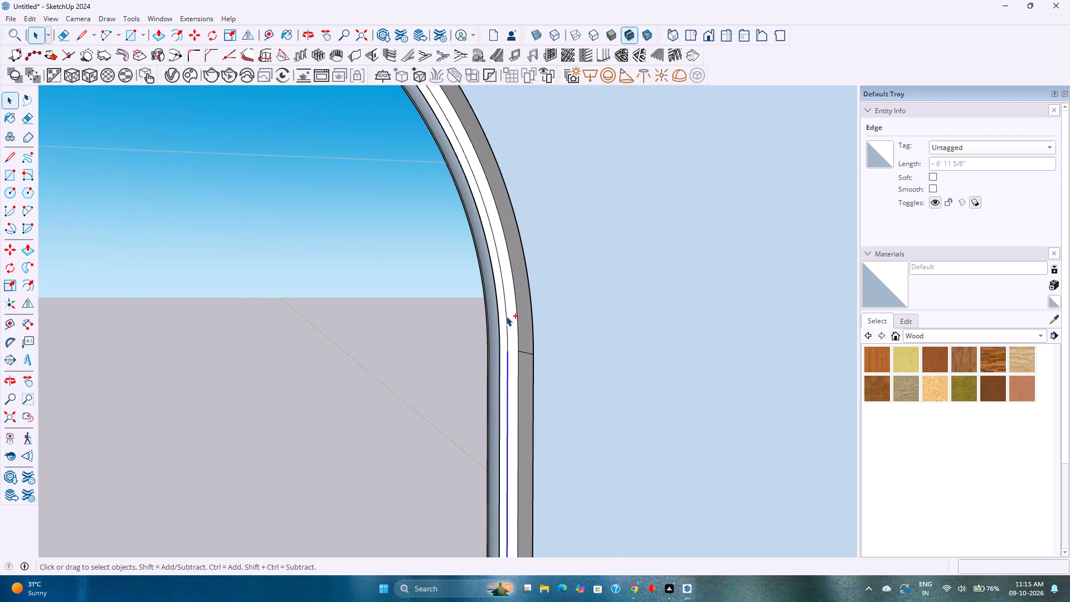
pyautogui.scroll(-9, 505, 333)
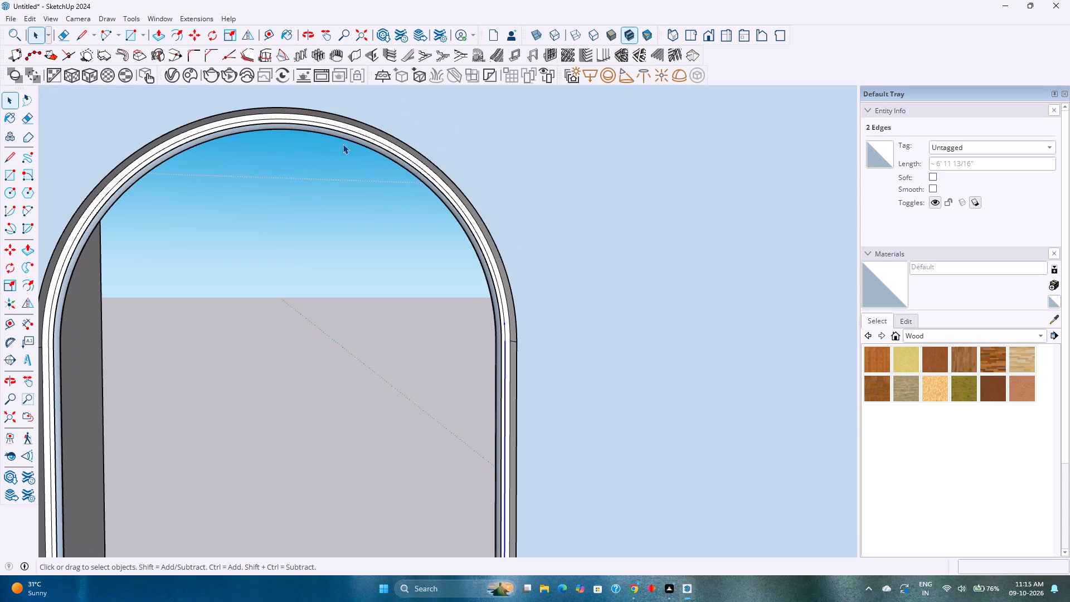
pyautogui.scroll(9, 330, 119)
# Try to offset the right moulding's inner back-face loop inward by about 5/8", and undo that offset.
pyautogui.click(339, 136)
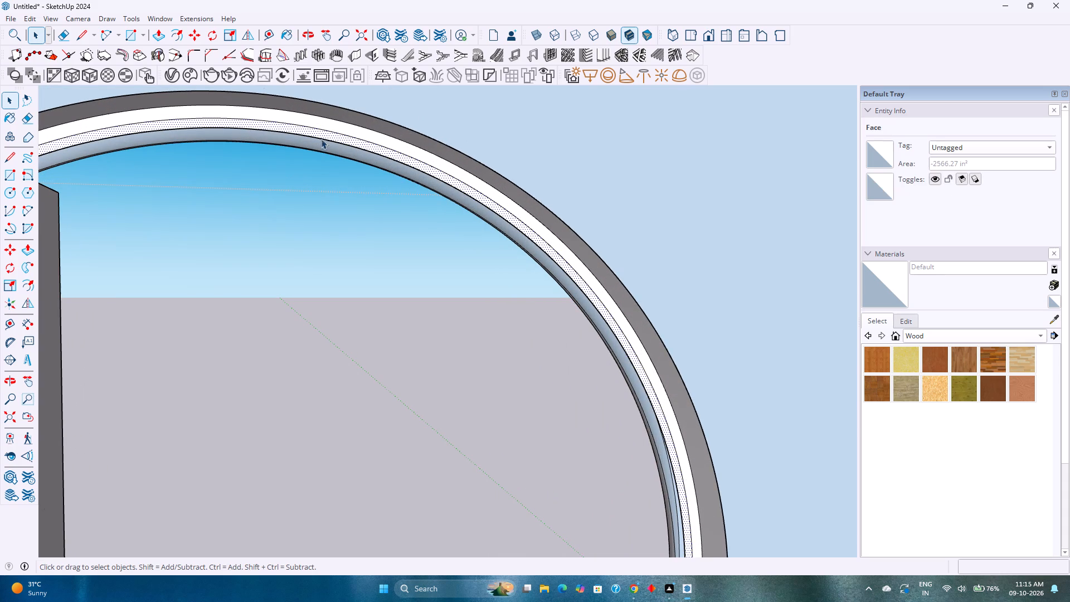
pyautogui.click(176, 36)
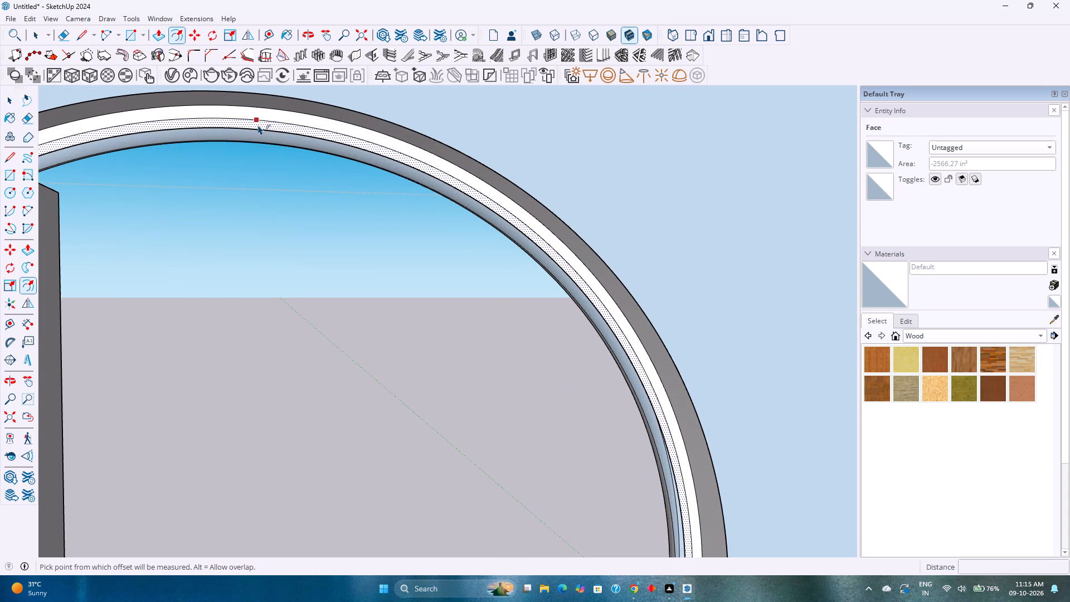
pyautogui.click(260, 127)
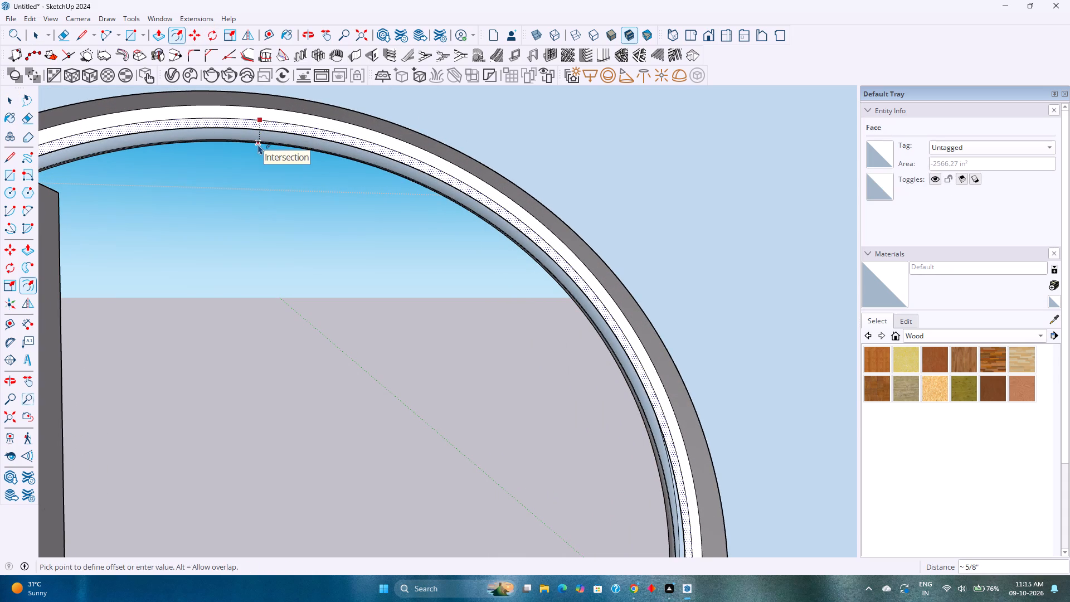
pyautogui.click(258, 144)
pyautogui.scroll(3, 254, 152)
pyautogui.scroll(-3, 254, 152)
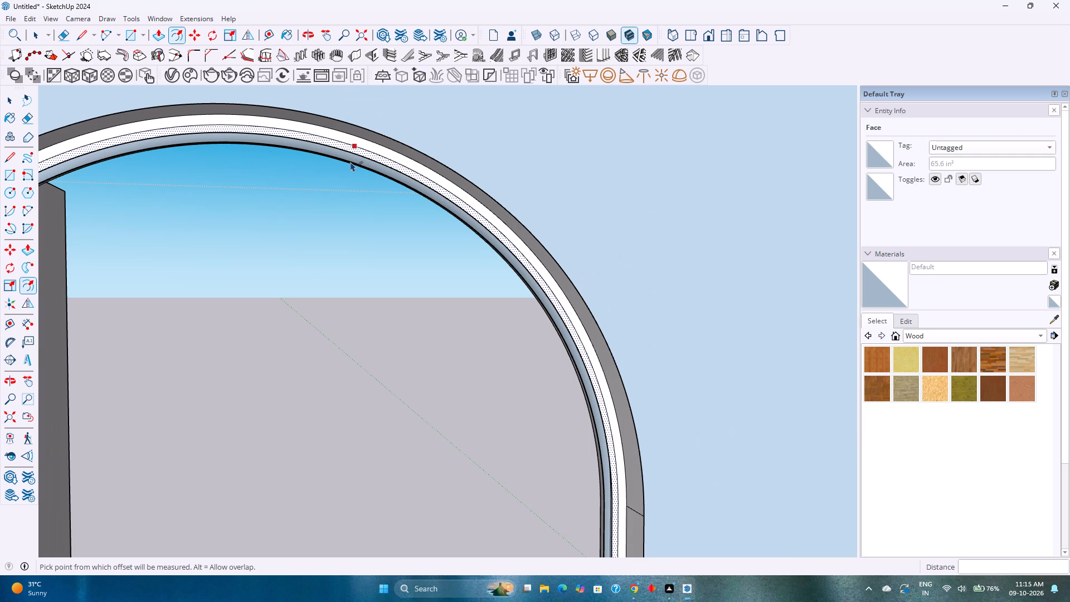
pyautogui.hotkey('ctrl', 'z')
# Offset the right moulding's inner back-face loop inward by about 1/4", matching the thin band's inner edge.
pyautogui.scroll(-1, 425, 309)
pyautogui.keyDown('shift'); pyautogui.moveTo(464, 376); pyautogui.dragTo(468, 345, button='middle'); pyautogui.keyUp('shift')
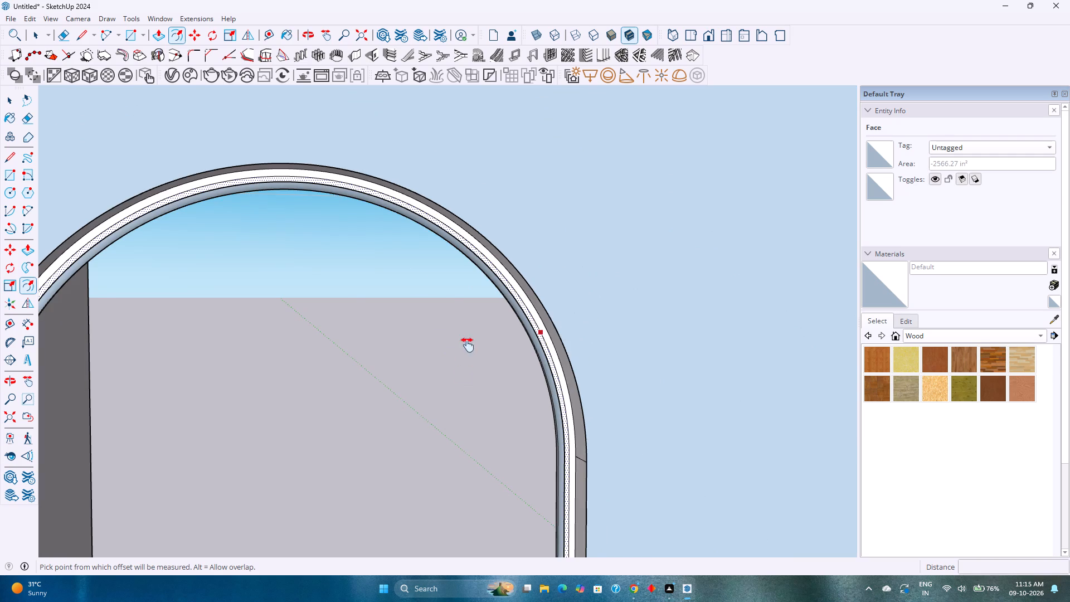
pyautogui.keyDown('shift'); pyautogui.moveTo(468, 345); pyautogui.dragTo(502, 227, button='middle'); pyautogui.keyUp('shift')
pyautogui.scroll(-8, 554, 295)
pyautogui.scroll(7, 576, 430)
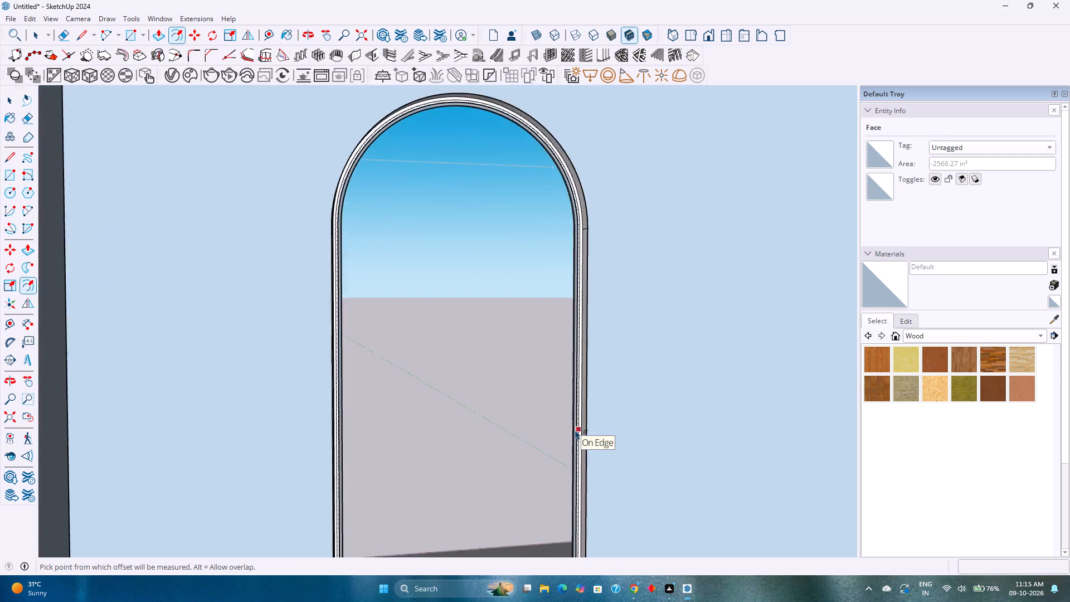
pyautogui.scroll(20, 575, 430)
pyautogui.scroll(10, 575, 430)
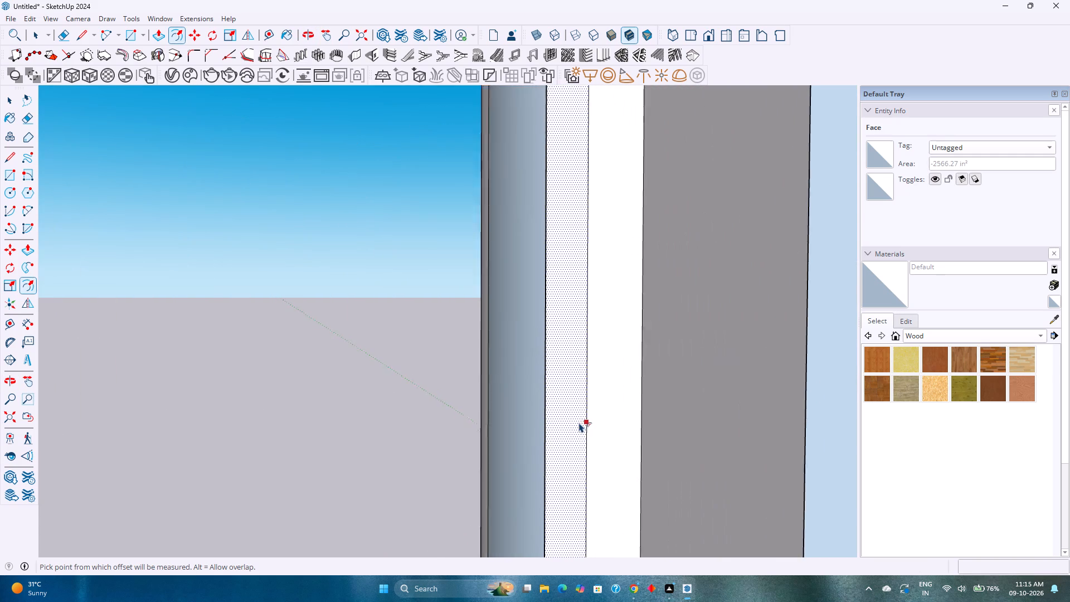
pyautogui.scroll(2, 579, 423)
pyautogui.moveTo(579, 423); pyautogui.dragTo(578, 536, button='middle')
pyautogui.click(600, 416)
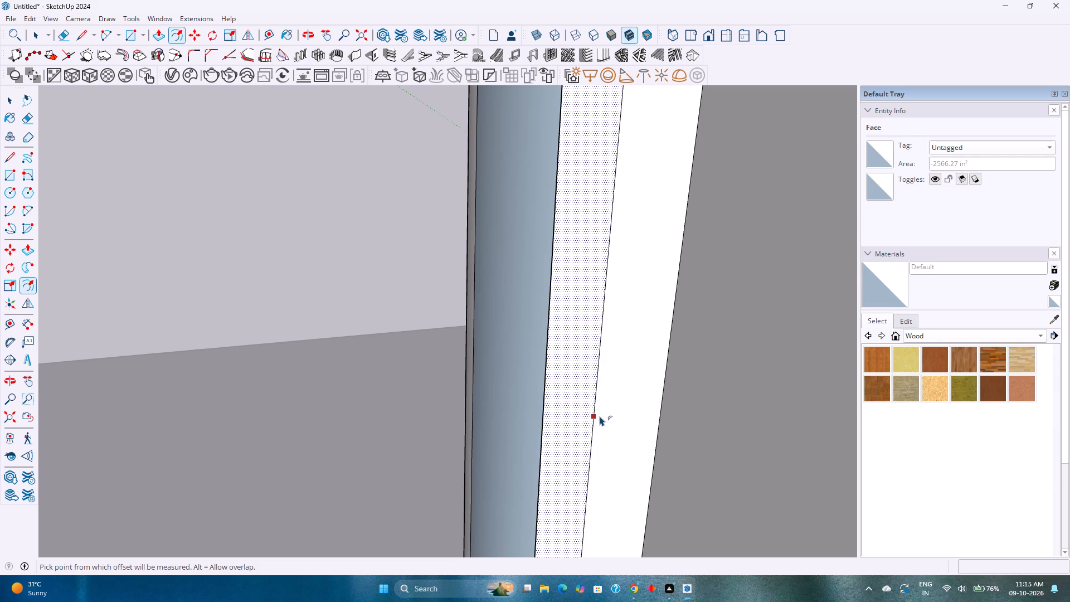
pyautogui.click(543, 440)
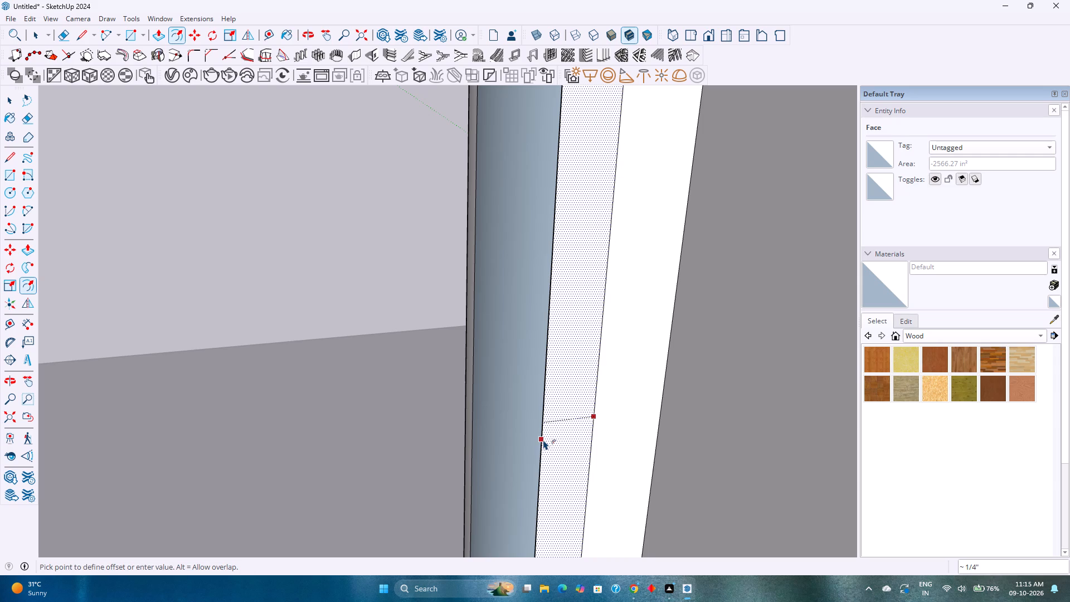
pyautogui.scroll(-8, 543, 440)
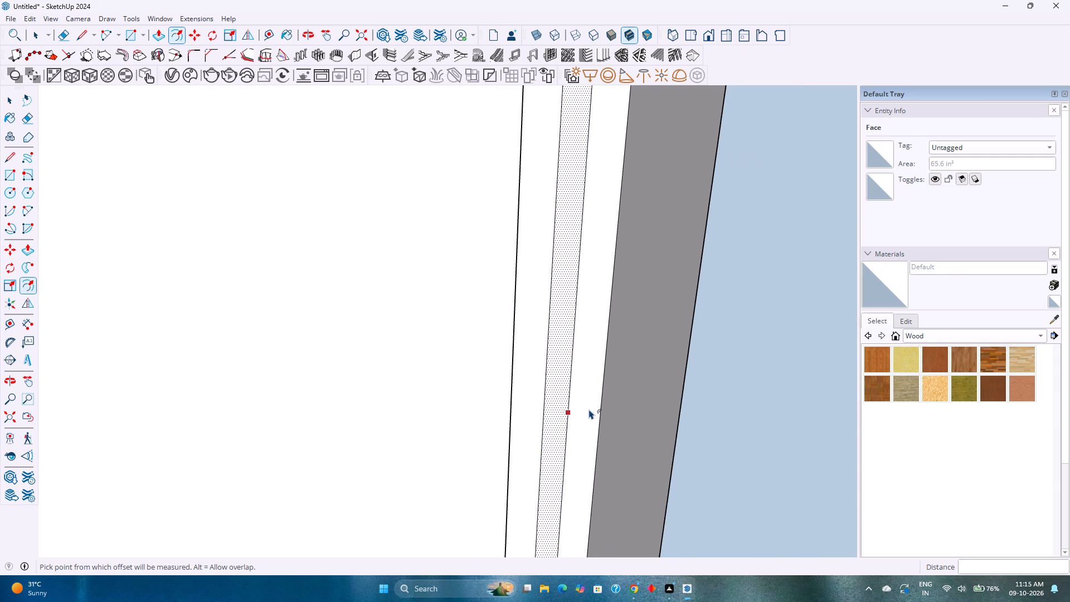
pyautogui.press('Escape')
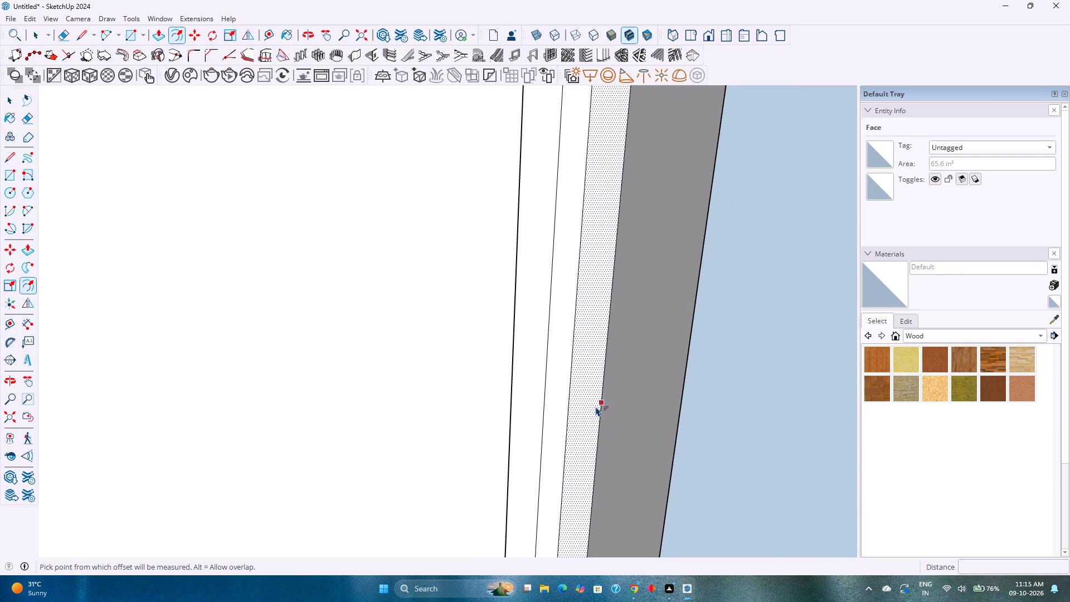
# Offset the outer back band's outline 1" inward to the moulding's innermost edge on the right recess.
pyautogui.click(596, 406)
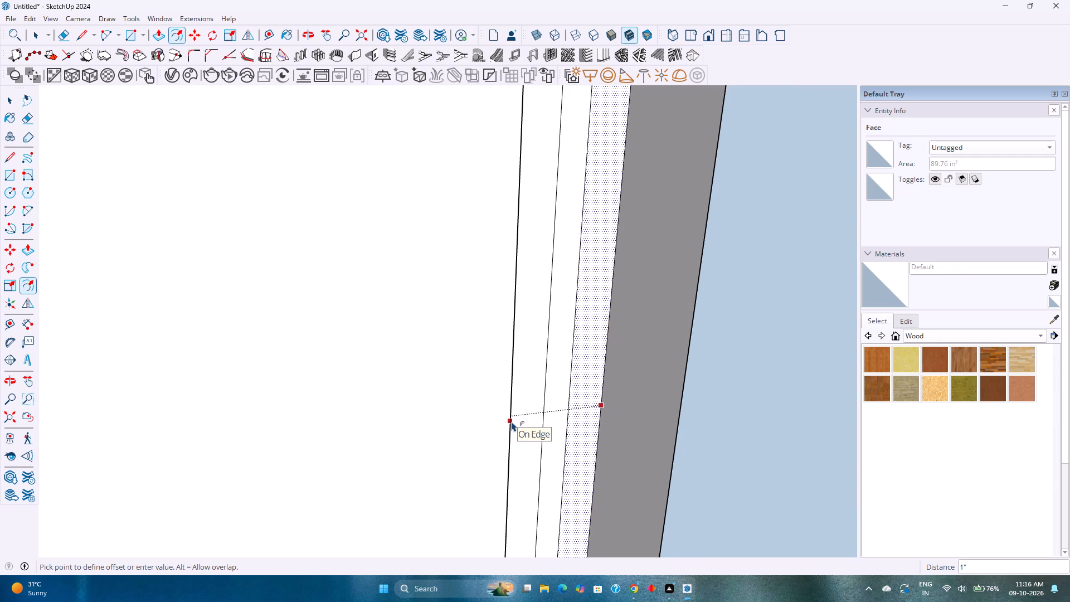
pyautogui.click(512, 421)
pyautogui.press('space')
# Delete the large face filling the right recess opening, keeping the moulding's three back bands.
pyautogui.click(437, 427)
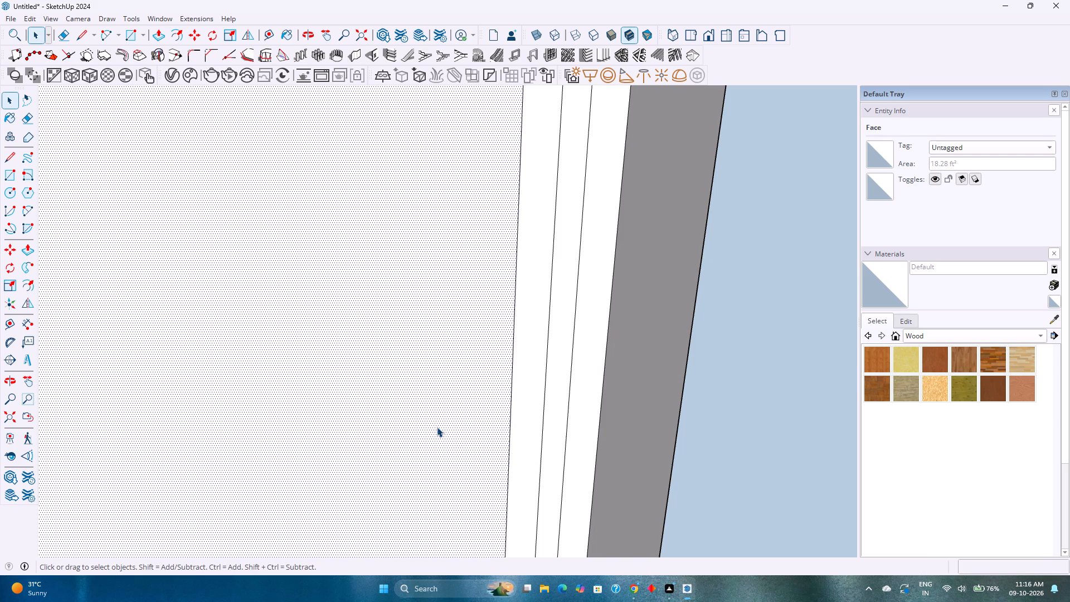
pyautogui.press('Delete')
pyautogui.scroll(-10, 437, 427)
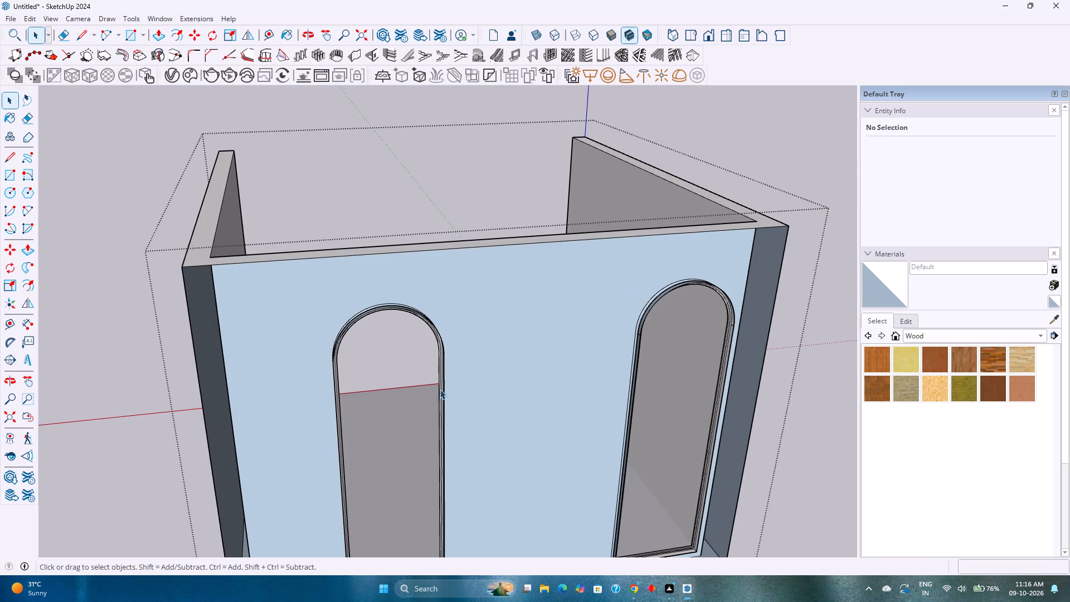
pyautogui.keyDown('shift'); pyautogui.moveTo(426, 408); pyautogui.dragTo(513, 292, button='middle'); pyautogui.keyUp('shift')
pyautogui.moveTo(541, 360); pyautogui.dragTo(429, 389, button='middle')
pyautogui.scroll(8, 436, 445)
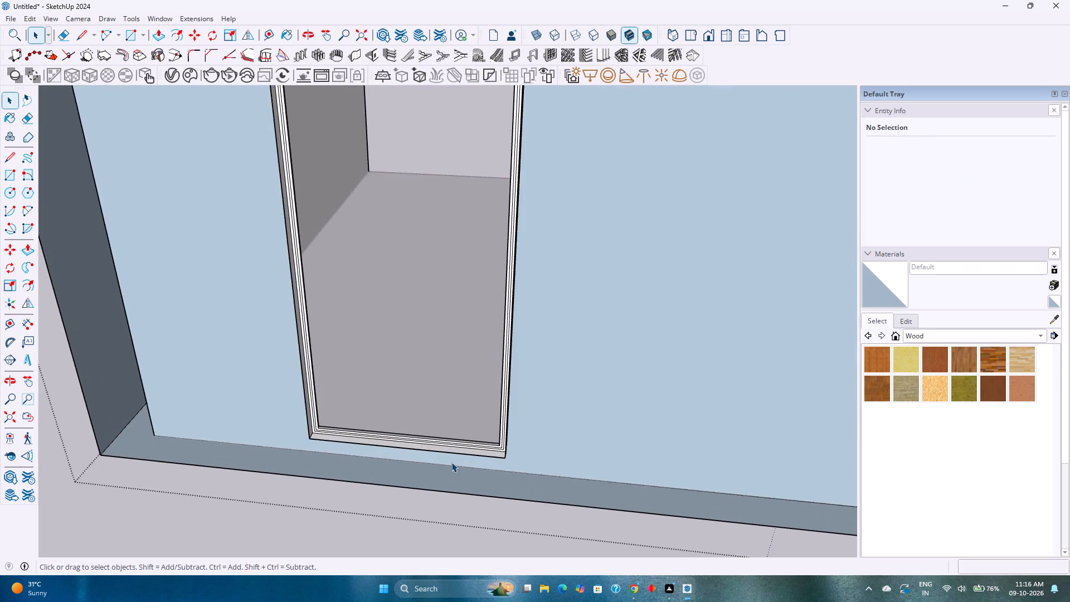
# Copy the right moulding's thin middle back band about 5' 3 7/8" away from the wall along the green axis.
pyautogui.scroll(7, 451, 462)
pyautogui.keyDown('shift'); pyautogui.moveTo(407, 431); pyautogui.dragTo(390, 464, button='middle'); pyautogui.keyUp('shift')
pyautogui.moveTo(362, 462); pyautogui.dragTo(367, 404, button='middle')
pyautogui.scroll(6, 508, 489)
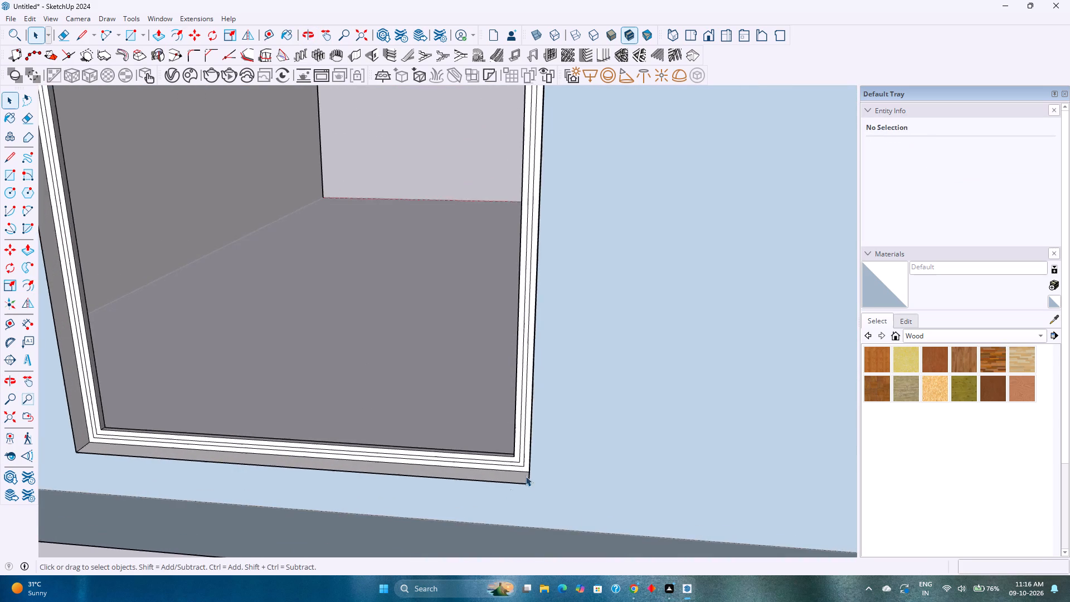
pyautogui.scroll(11, 526, 476)
pyautogui.doubleClick(517, 449)
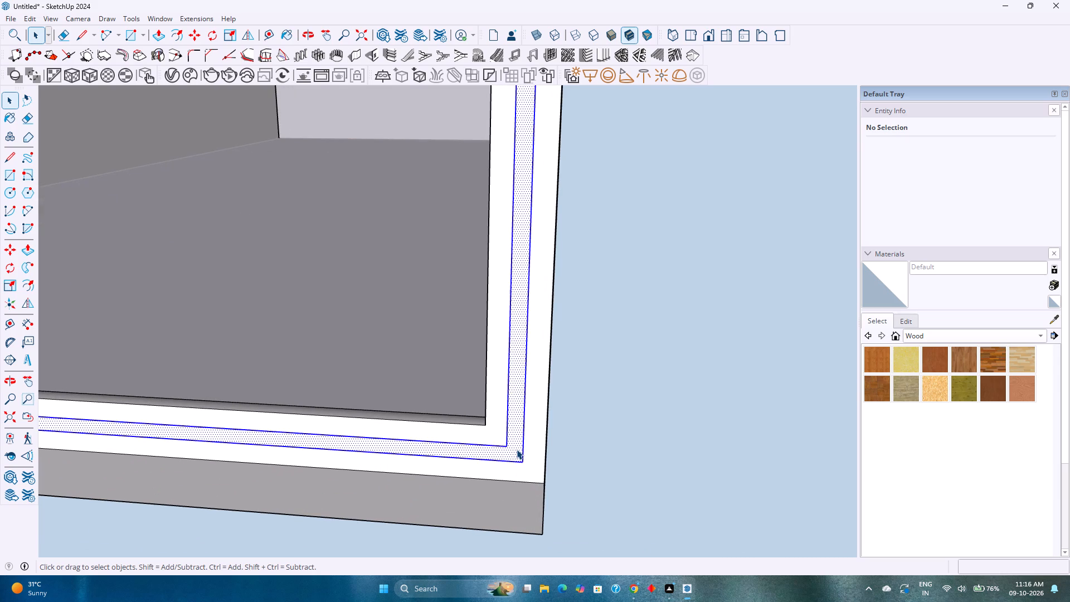
pyautogui.press('m')
pyautogui.click(522, 462)
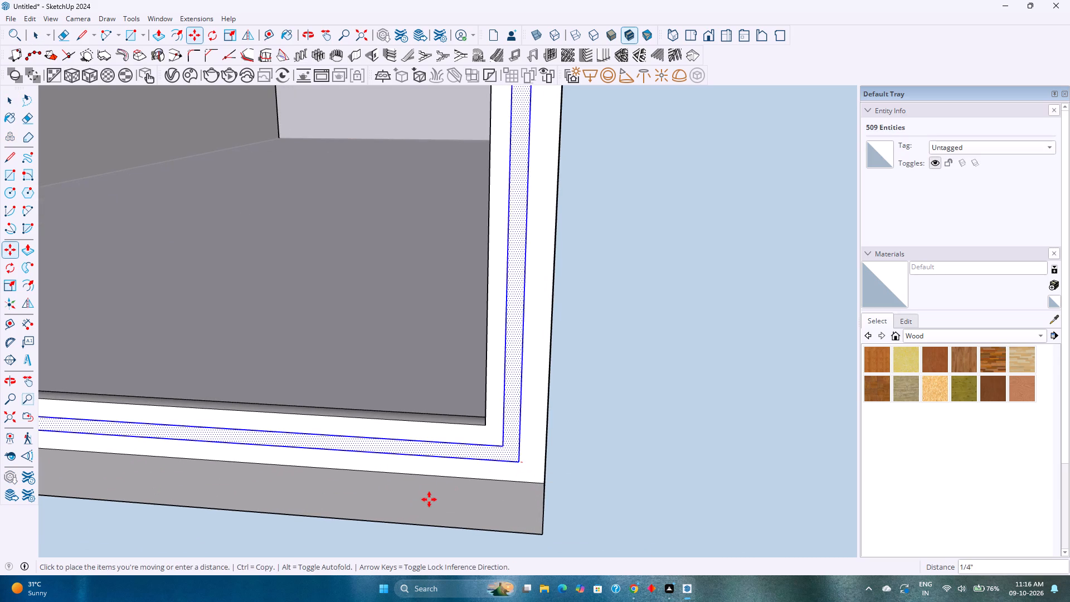
pyautogui.scroll(-20, 429, 499)
pyautogui.scroll(-8, 429, 499)
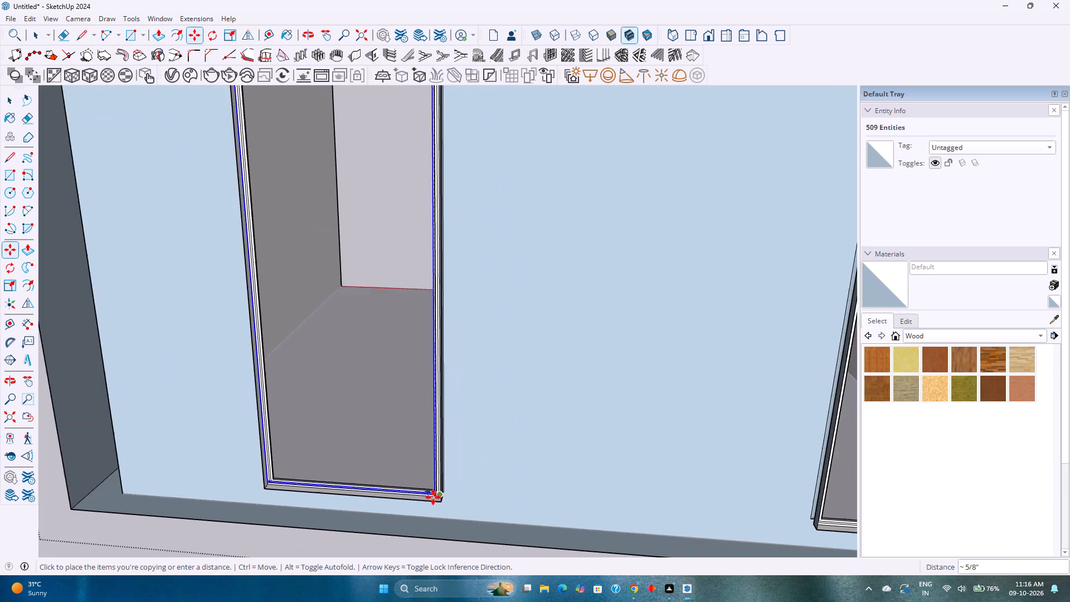
pyautogui.scroll(-10, 433, 497)
pyautogui.keyDown('ctrl'); pyautogui.middleClick(434, 496); pyautogui.keyUp('ctrl')
pyautogui.keyDown('shift'); pyautogui.moveTo(434, 496); pyautogui.dragTo(450, 433, button='middle'); pyautogui.keyUp('shift')
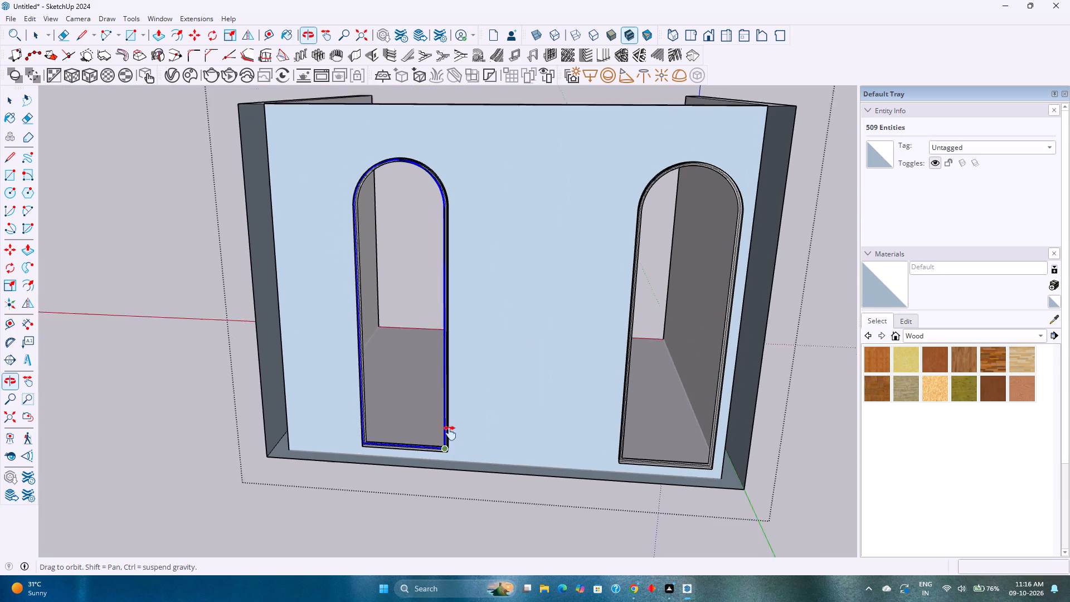
pyautogui.keyDown('shift'); pyautogui.moveTo(450, 433); pyautogui.dragTo(453, 416, button='middle'); pyautogui.keyUp('shift')
pyautogui.press('Up')
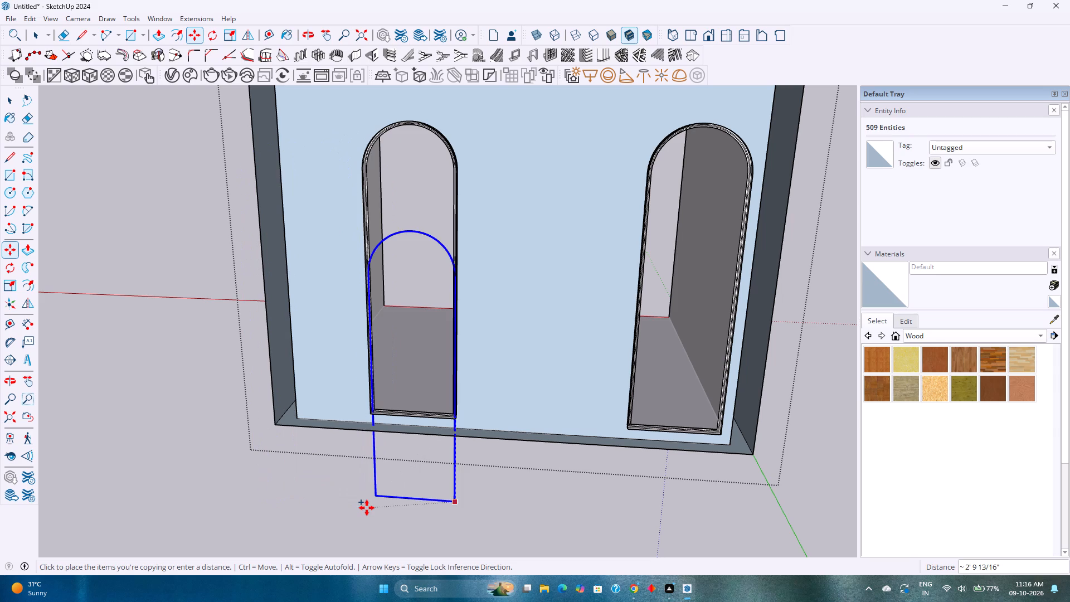
pyautogui.press('Left')
pyautogui.click(367, 513)
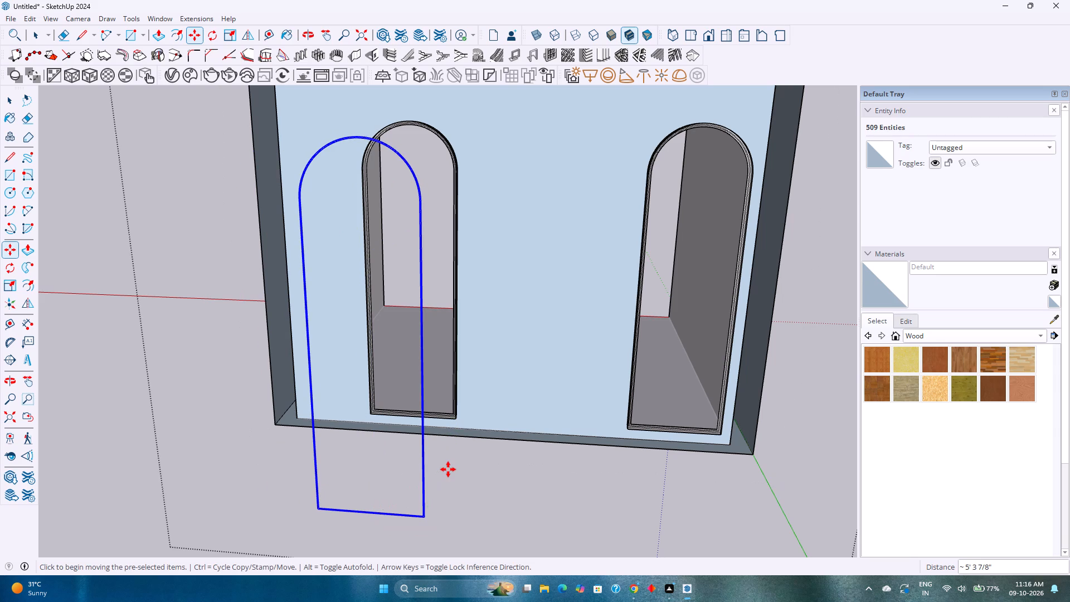
pyautogui.press('Escape')
# Make the copied thin arched band, with its face and edges, into a group.
pyautogui.scroll(3, 429, 477)
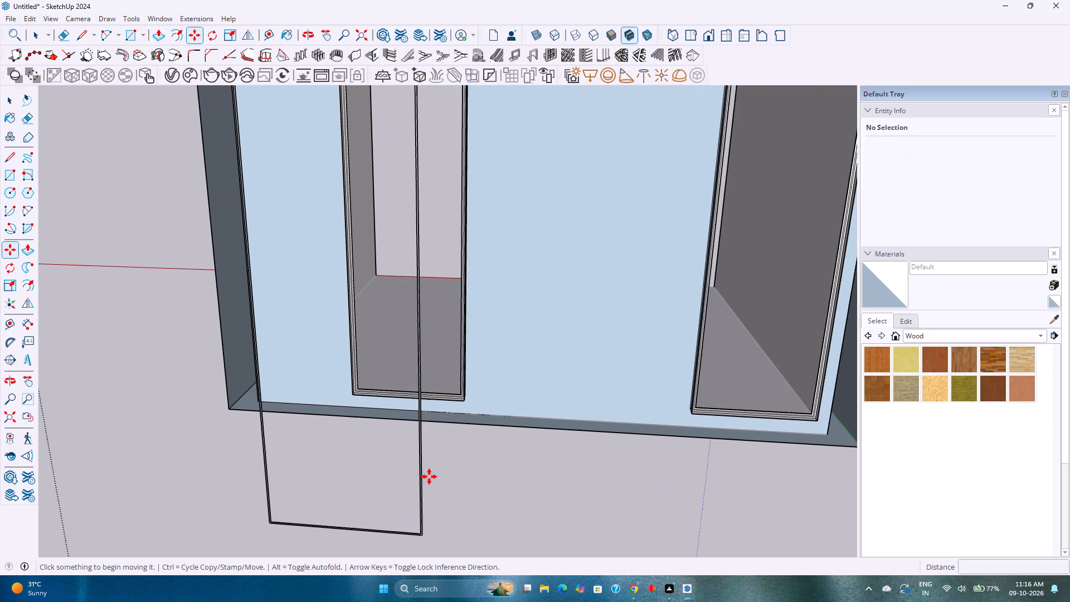
pyautogui.press('space')
pyautogui.scroll(13, 424, 479)
pyautogui.doubleClick(389, 479)
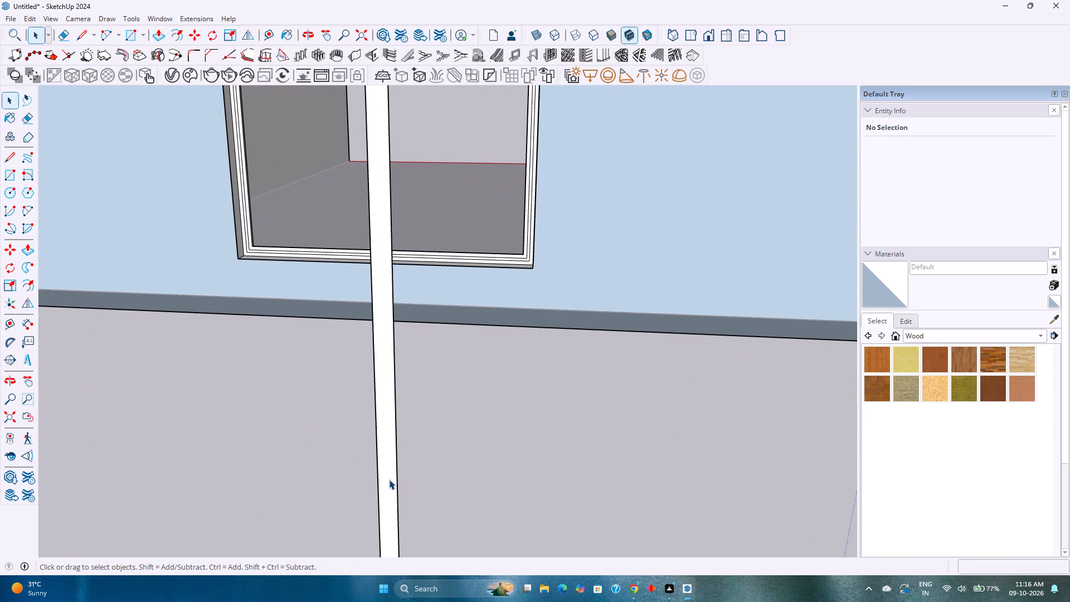
pyautogui.rightClick(389, 479)
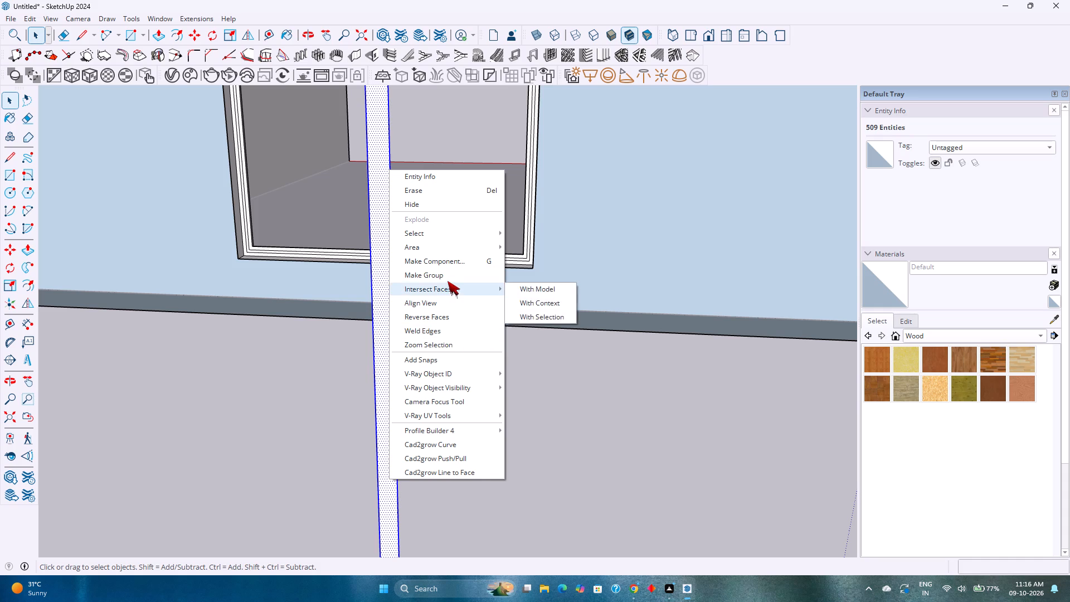
pyautogui.click(450, 276)
# Push the right moulding's thin middle back band in by 1/16" to form a shallow groove.
pyautogui.scroll(-7, 465, 291)
pyautogui.moveTo(474, 337); pyautogui.dragTo(449, 358, button='middle')
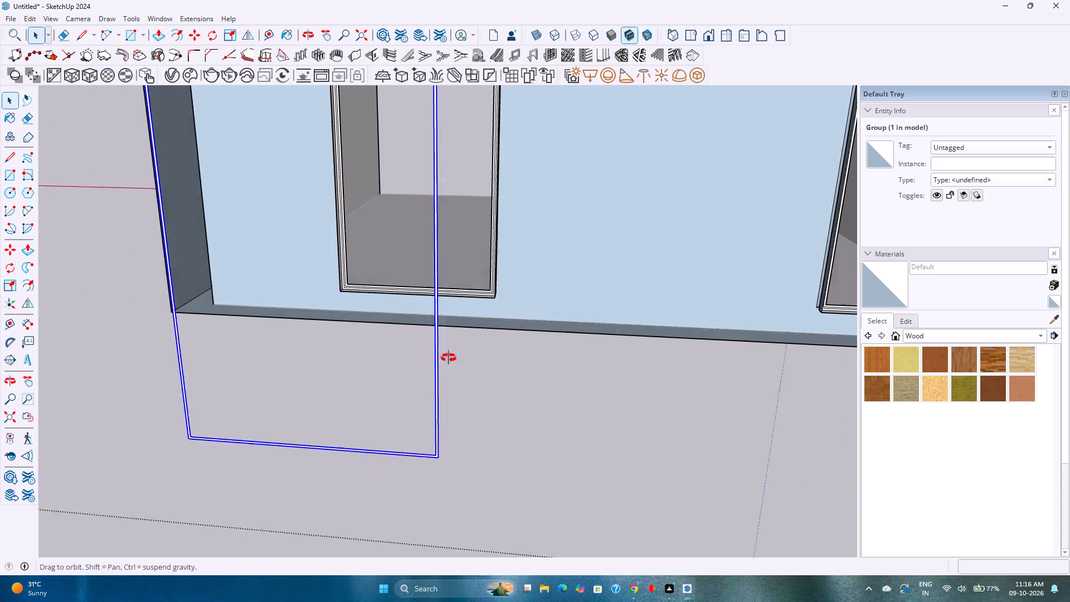
pyautogui.moveTo(449, 358); pyautogui.dragTo(410, 411, button='middle')
pyautogui.scroll(15, 407, 387)
pyautogui.moveTo(396, 400); pyautogui.dragTo(504, 421, button='middle')
pyautogui.press('p')
pyautogui.scroll(9, 483, 373)
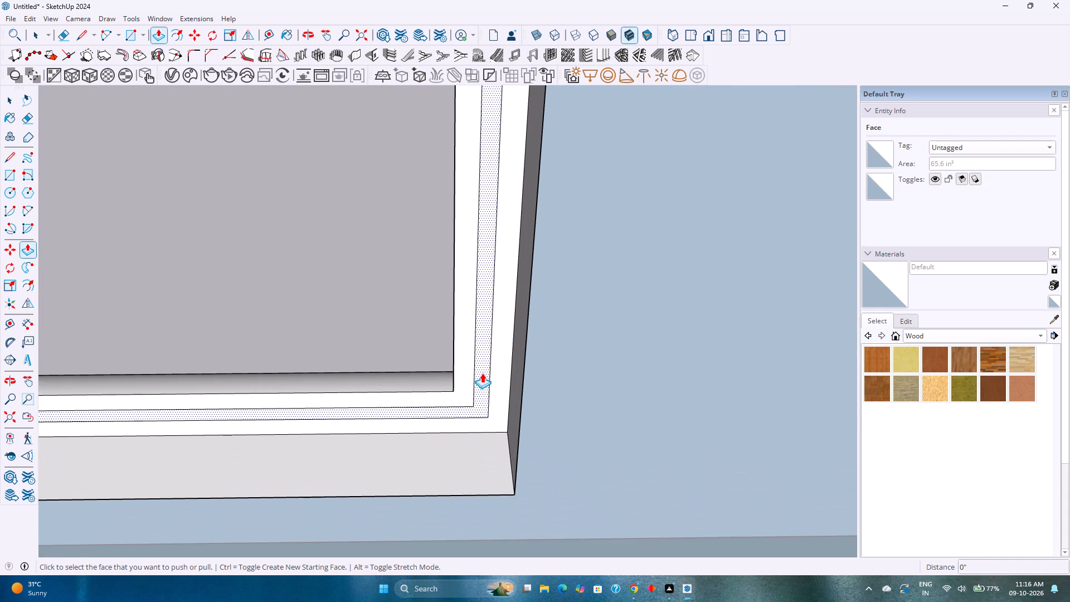
pyautogui.click(482, 373)
pyautogui.scroll(6, 482, 368)
pyautogui.moveTo(481, 368); pyautogui.dragTo(590, 426, button='middle')
pyautogui.scroll(4, 488, 378)
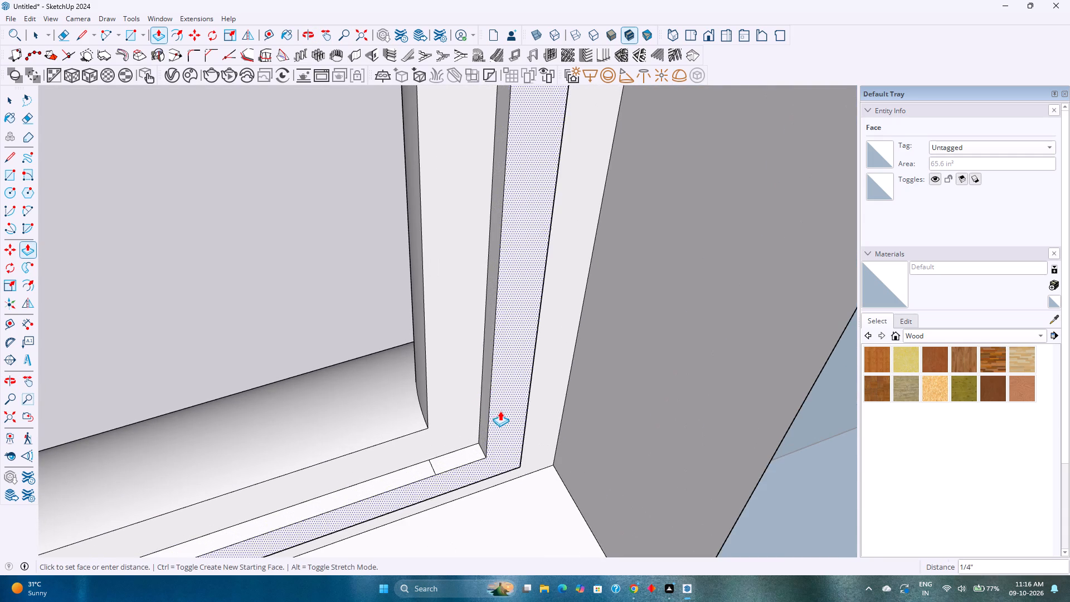
pyautogui.scroll(4, 500, 411)
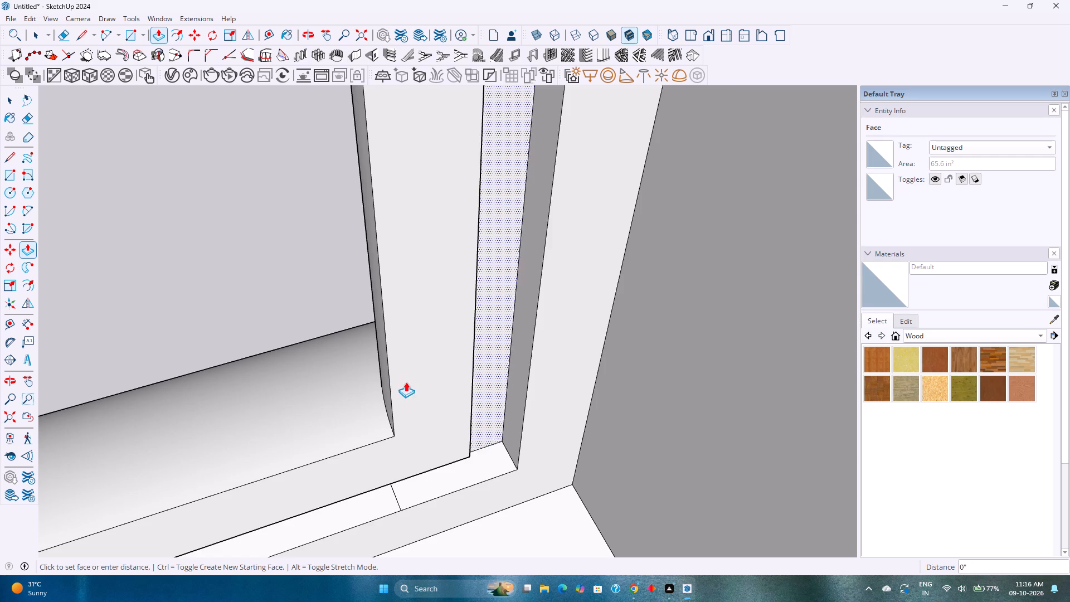
pyautogui.scroll(3, 491, 360)
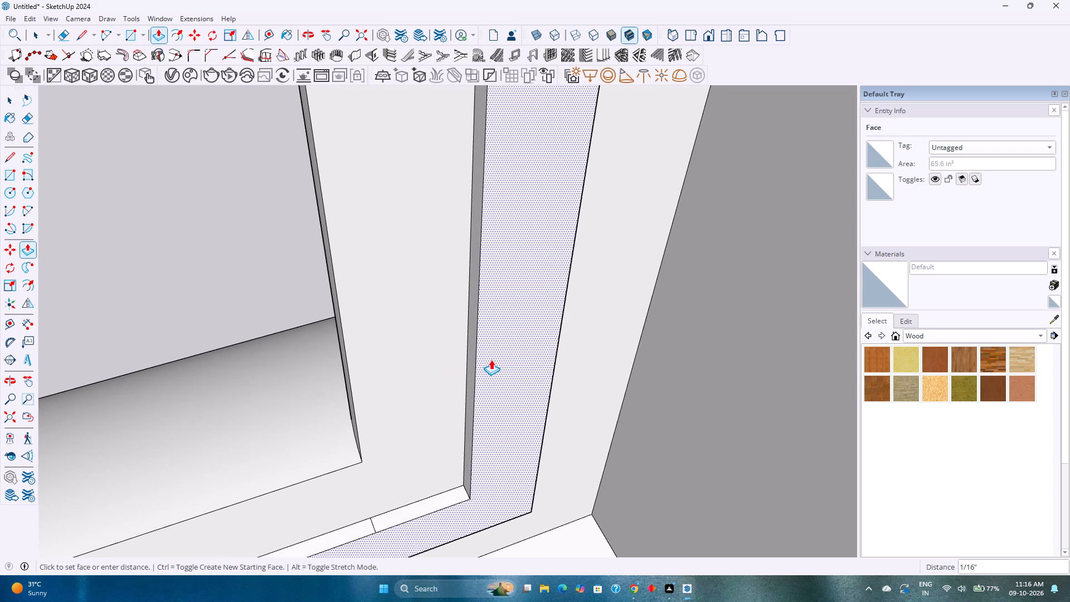
pyautogui.click(450, 338)
# Push the left moulding's thin middle back band in by the same 1/16" groove depth.
pyautogui.scroll(-8, 450, 338)
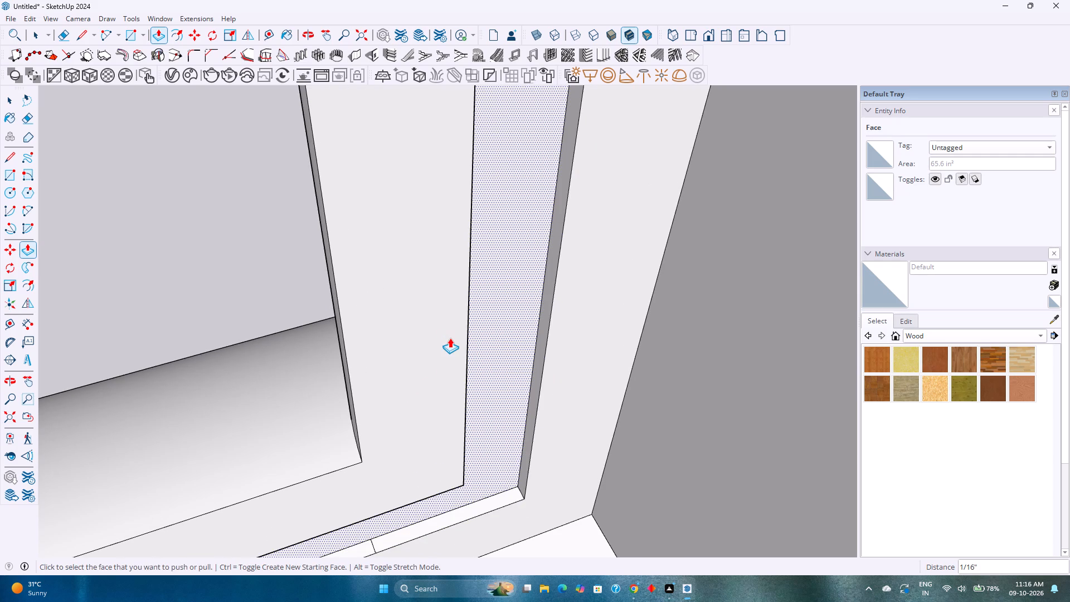
pyautogui.scroll(-3, 450, 338)
pyautogui.scroll(-17, 389, 381)
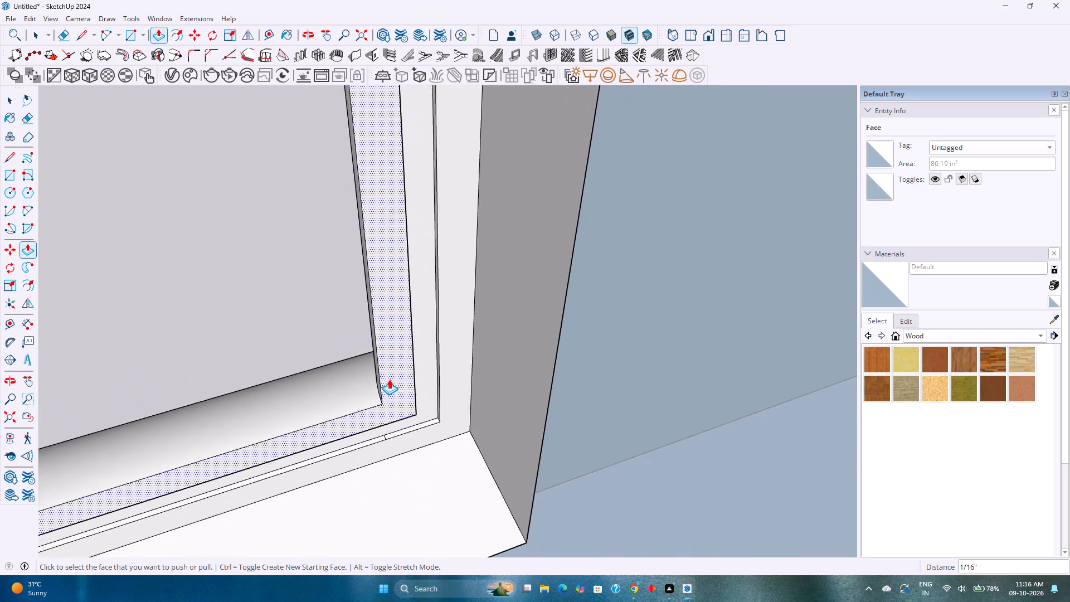
pyautogui.scroll(-8, 389, 379)
pyautogui.moveTo(461, 398); pyautogui.dragTo(305, 386, button='middle')
pyautogui.scroll(-10, 305, 386)
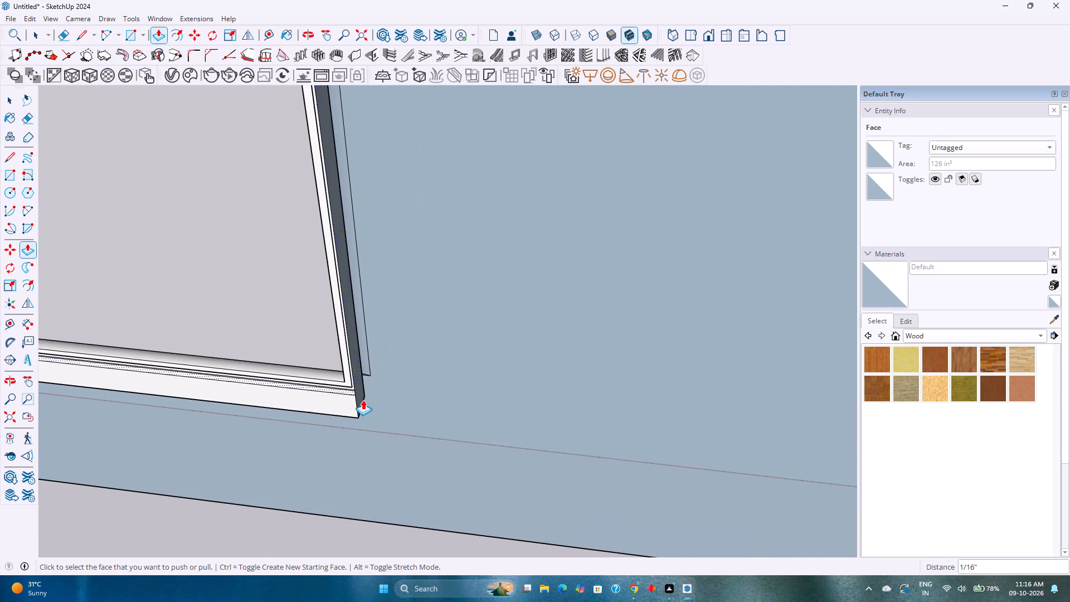
pyautogui.keyDown('shift'); pyautogui.moveTo(427, 402); pyautogui.dragTo(160, 390, button='middle'); pyautogui.keyUp('shift')
pyautogui.scroll(-14, 205, 386)
pyautogui.keyDown('shift'); pyautogui.moveTo(392, 404); pyautogui.dragTo(264, 404, button='middle'); pyautogui.keyUp('shift')
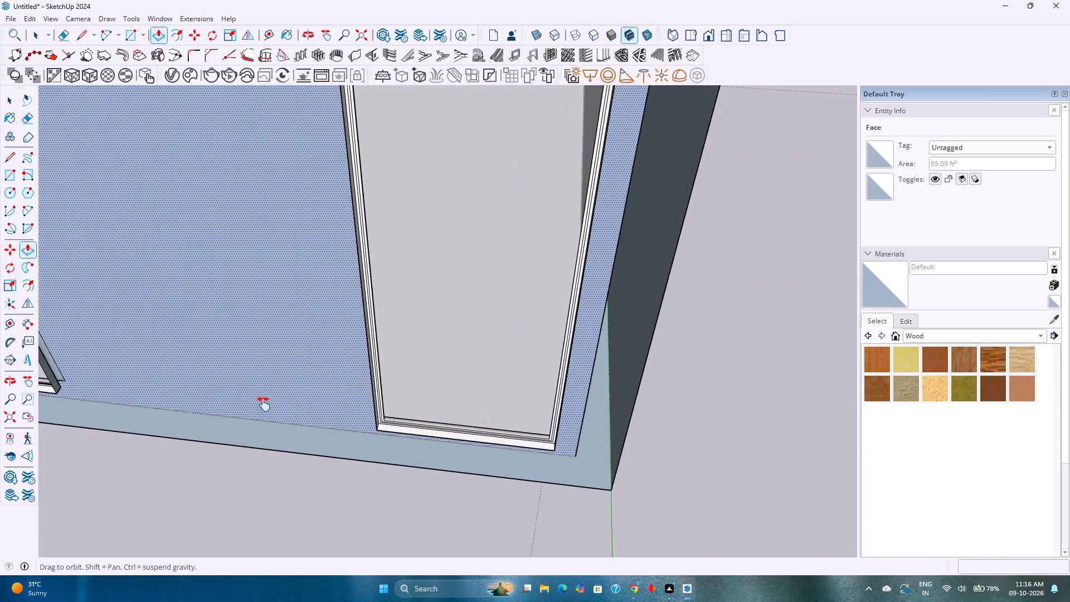
pyautogui.keyDown('shift'); pyautogui.moveTo(264, 404); pyautogui.dragTo(263, 404, button='middle'); pyautogui.keyUp('shift')
pyautogui.scroll(8, 450, 415)
pyautogui.scroll(13, 592, 468)
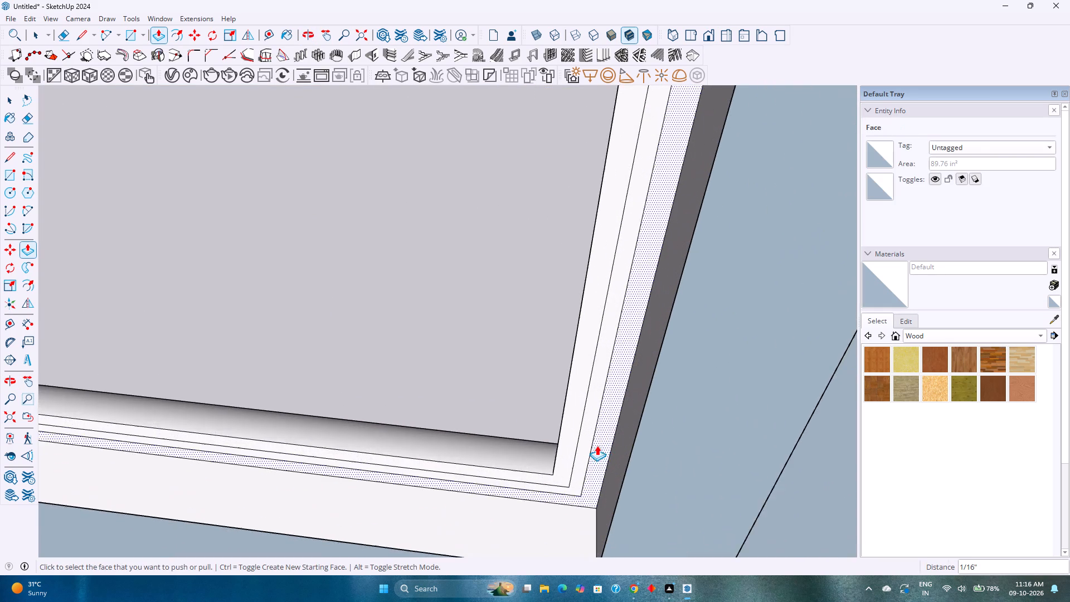
pyautogui.scroll(5, 597, 445)
pyautogui.doubleClick(584, 423)
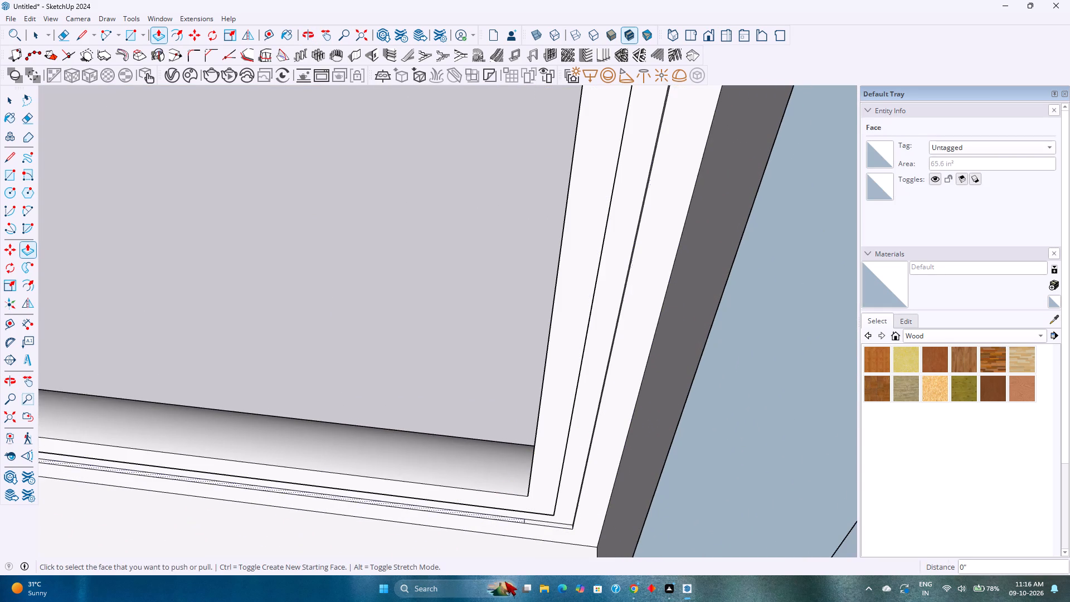
# Erase the stray seam edge across the groove wall along the bottom of the left moulding.
pyautogui.press('e')
pyautogui.scroll(15, 517, 522)
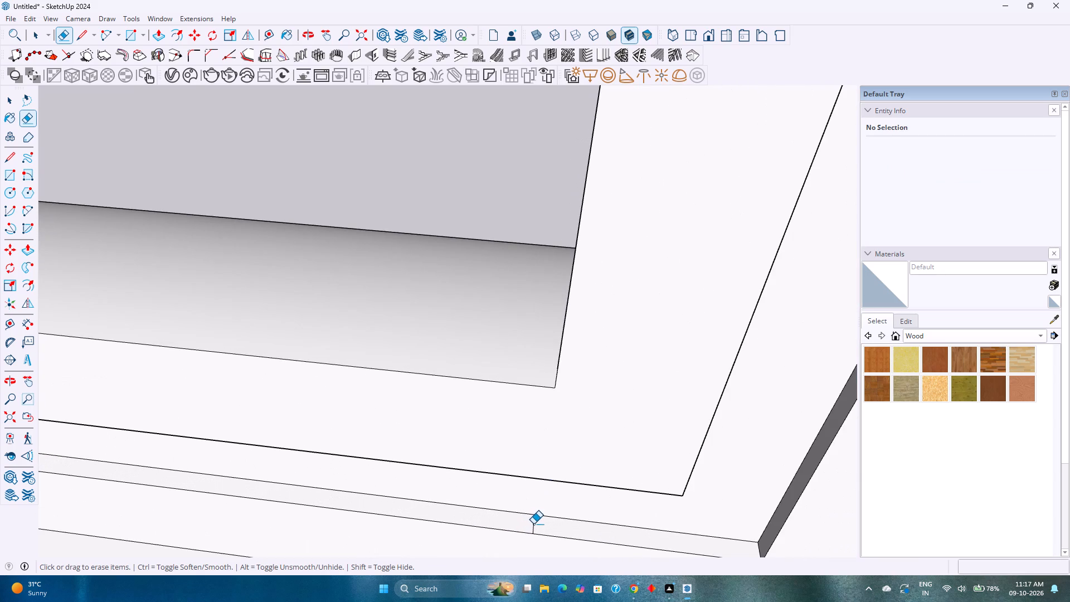
pyautogui.click(533, 524)
# Erase the matching stray seam edge across the groove wall along the bottom of the right moulding.
pyautogui.scroll(-18, 460, 536)
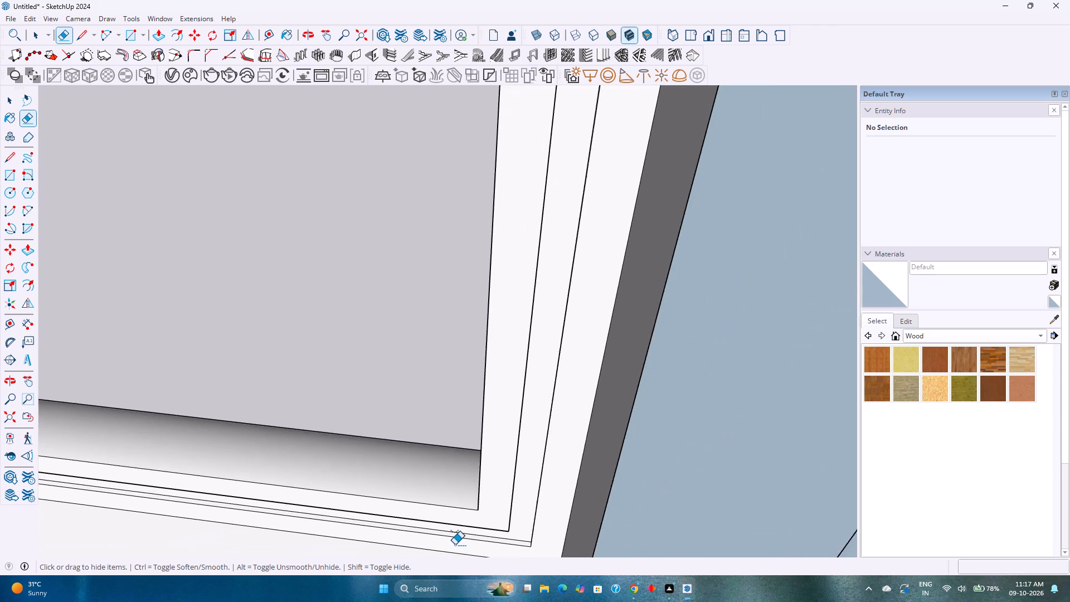
pyautogui.keyDown('shift'); pyautogui.moveTo(452, 544); pyautogui.dragTo(648, 503, button='middle'); pyautogui.keyUp('shift')
pyautogui.scroll(-4, 637, 499)
pyautogui.scroll(-6, 298, 451)
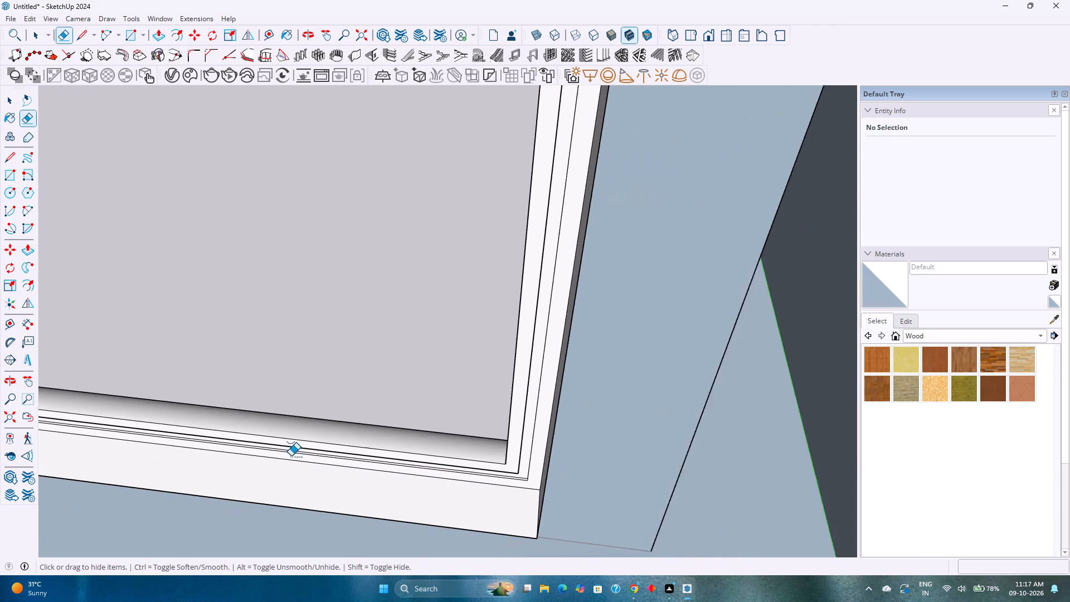
pyautogui.keyDown('shift'); pyautogui.moveTo(291, 457); pyautogui.dragTo(626, 440, button='middle'); pyautogui.keyUp('shift')
pyautogui.scroll(-9, 621, 435)
pyautogui.keyDown('shift'); pyautogui.moveTo(492, 443); pyautogui.dragTo(882, 465, button='middle'); pyautogui.keyUp('shift')
pyautogui.scroll(-3, 541, 434)
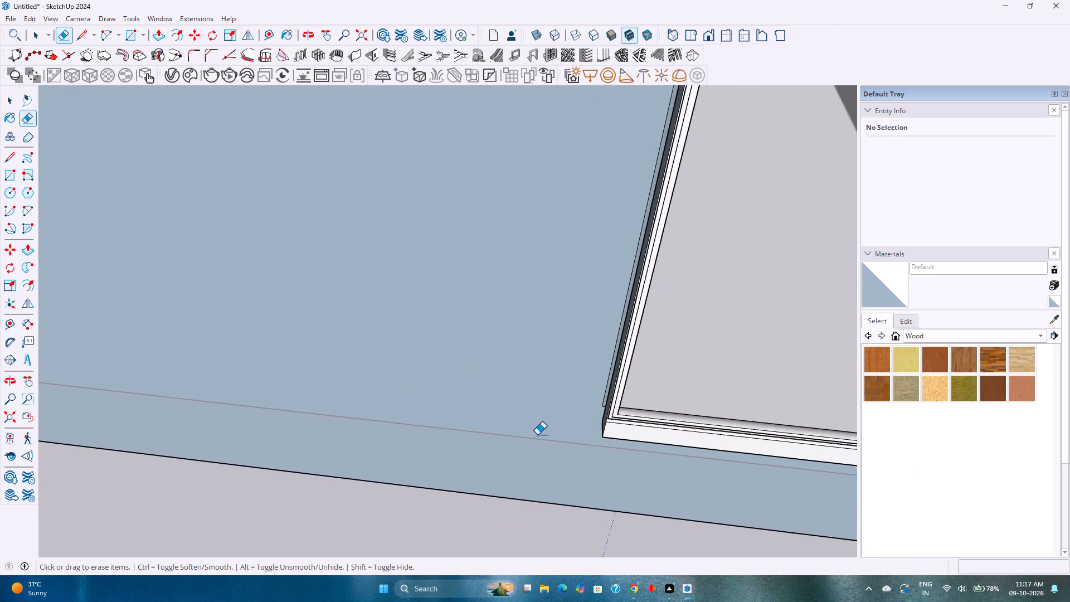
pyautogui.scroll(-4, 537, 435)
pyautogui.keyDown('shift'); pyautogui.moveTo(312, 438); pyautogui.dragTo(745, 482, button='middle'); pyautogui.keyUp('shift')
pyautogui.scroll(12, 547, 428)
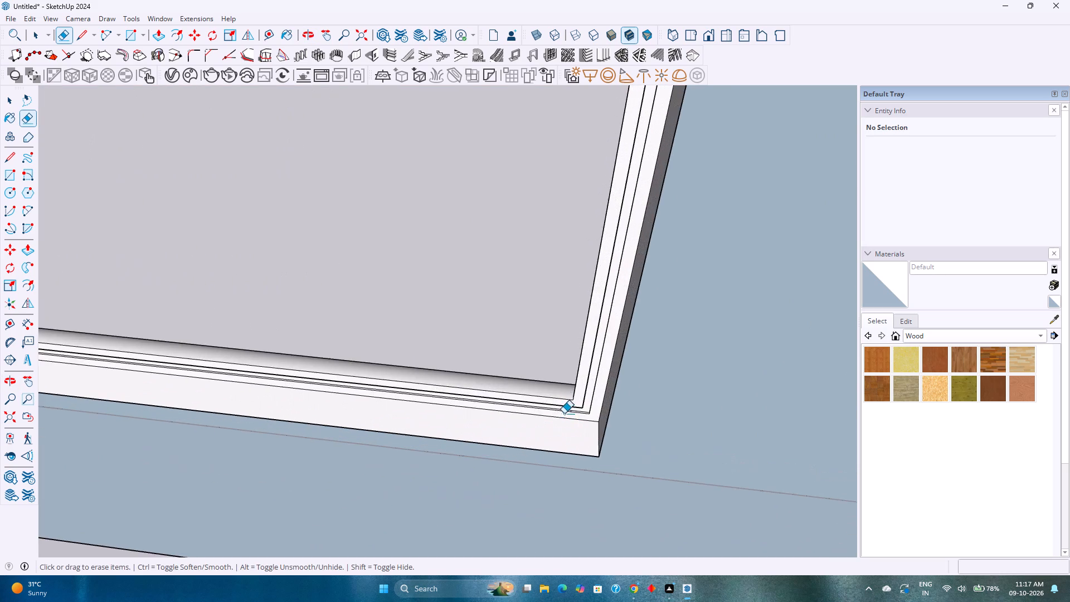
pyautogui.scroll(20, 564, 414)
pyautogui.scroll(7, 564, 414)
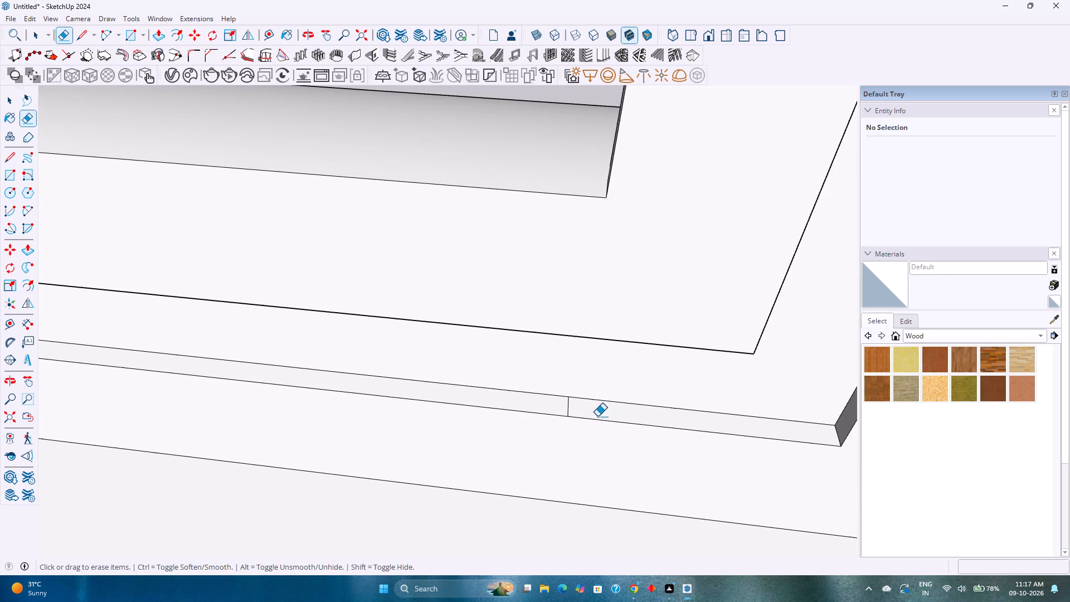
pyautogui.click(569, 404)
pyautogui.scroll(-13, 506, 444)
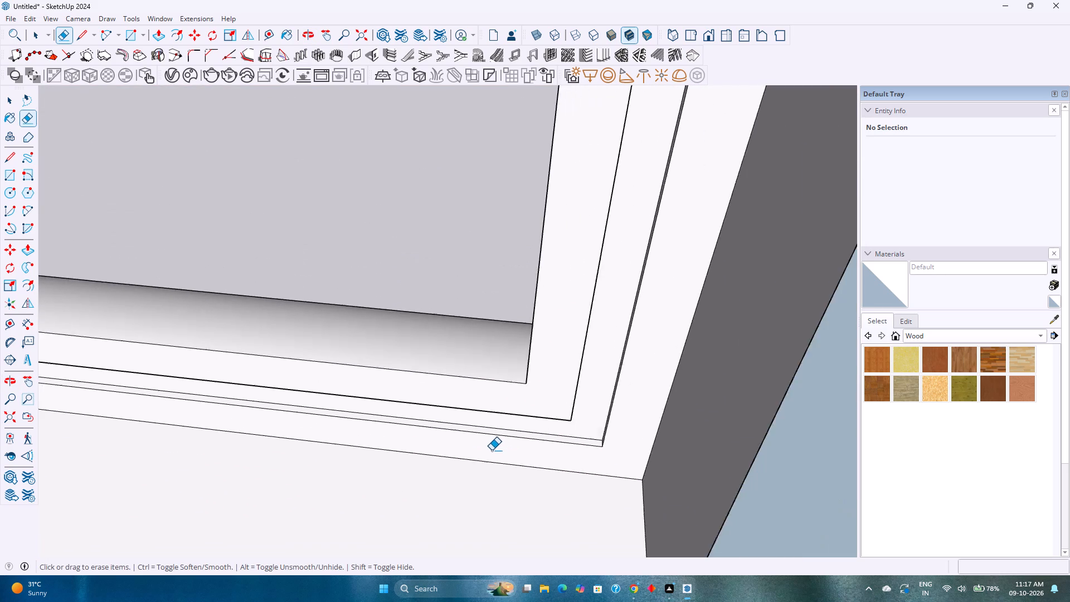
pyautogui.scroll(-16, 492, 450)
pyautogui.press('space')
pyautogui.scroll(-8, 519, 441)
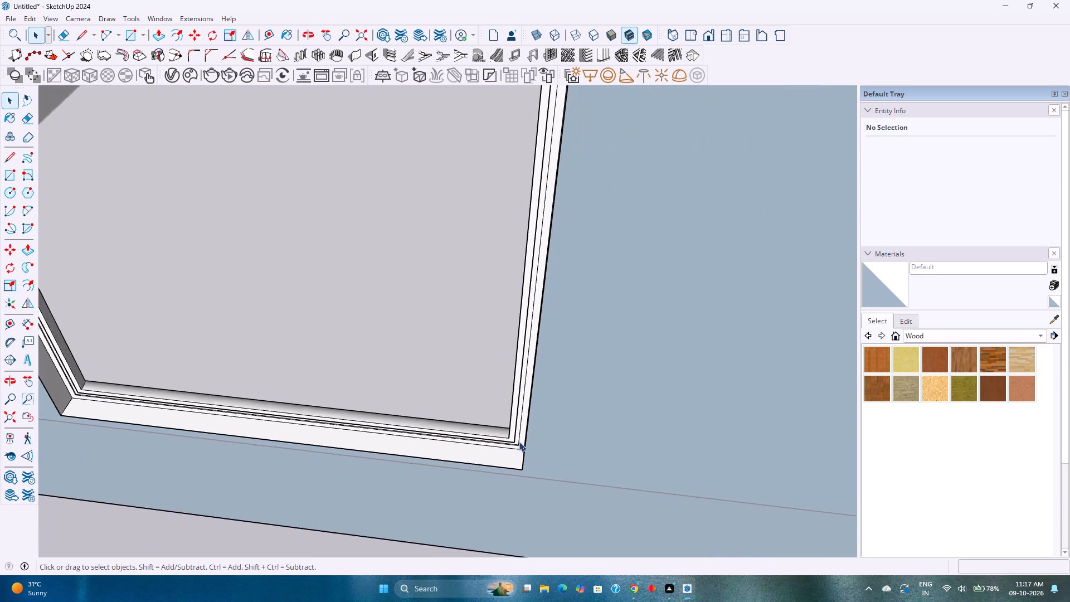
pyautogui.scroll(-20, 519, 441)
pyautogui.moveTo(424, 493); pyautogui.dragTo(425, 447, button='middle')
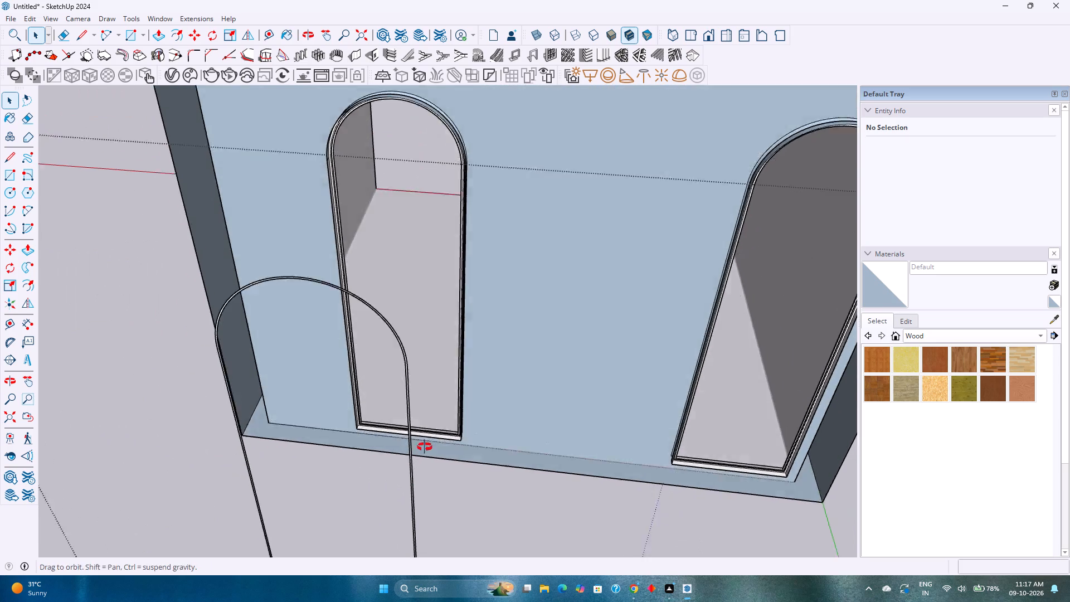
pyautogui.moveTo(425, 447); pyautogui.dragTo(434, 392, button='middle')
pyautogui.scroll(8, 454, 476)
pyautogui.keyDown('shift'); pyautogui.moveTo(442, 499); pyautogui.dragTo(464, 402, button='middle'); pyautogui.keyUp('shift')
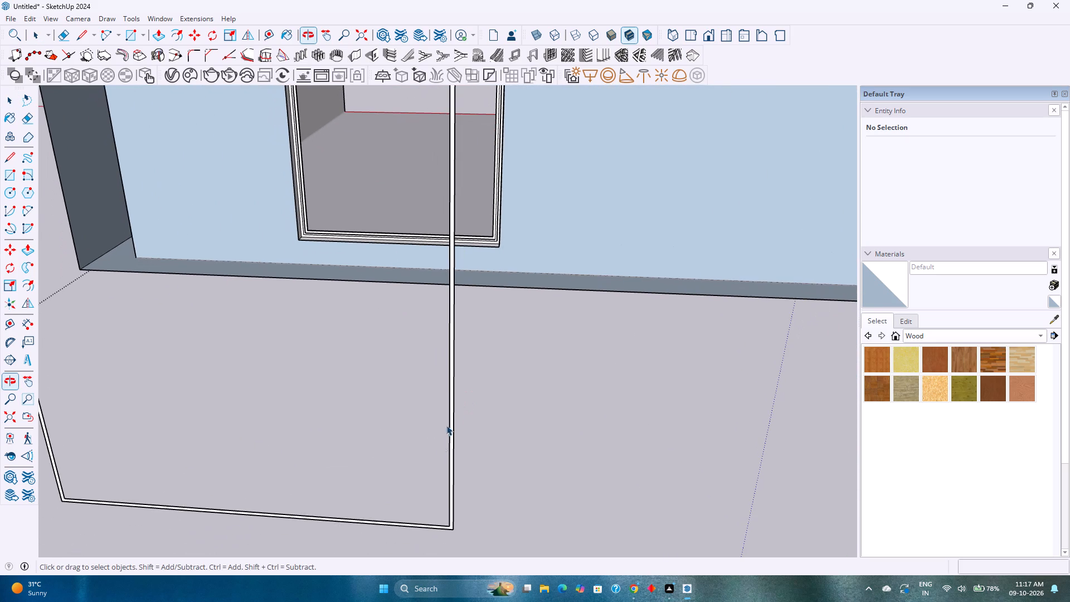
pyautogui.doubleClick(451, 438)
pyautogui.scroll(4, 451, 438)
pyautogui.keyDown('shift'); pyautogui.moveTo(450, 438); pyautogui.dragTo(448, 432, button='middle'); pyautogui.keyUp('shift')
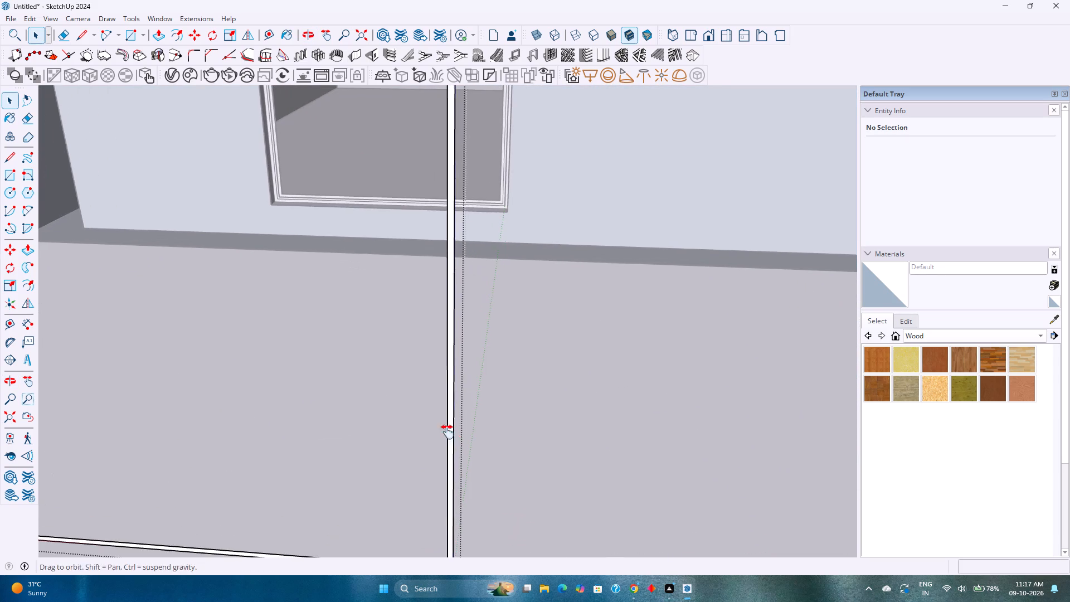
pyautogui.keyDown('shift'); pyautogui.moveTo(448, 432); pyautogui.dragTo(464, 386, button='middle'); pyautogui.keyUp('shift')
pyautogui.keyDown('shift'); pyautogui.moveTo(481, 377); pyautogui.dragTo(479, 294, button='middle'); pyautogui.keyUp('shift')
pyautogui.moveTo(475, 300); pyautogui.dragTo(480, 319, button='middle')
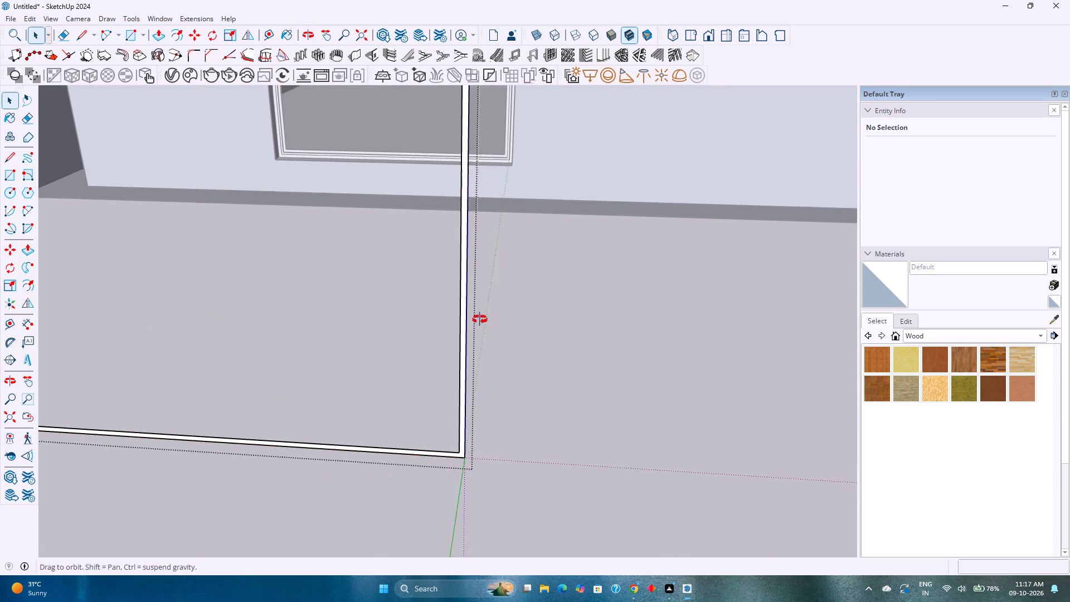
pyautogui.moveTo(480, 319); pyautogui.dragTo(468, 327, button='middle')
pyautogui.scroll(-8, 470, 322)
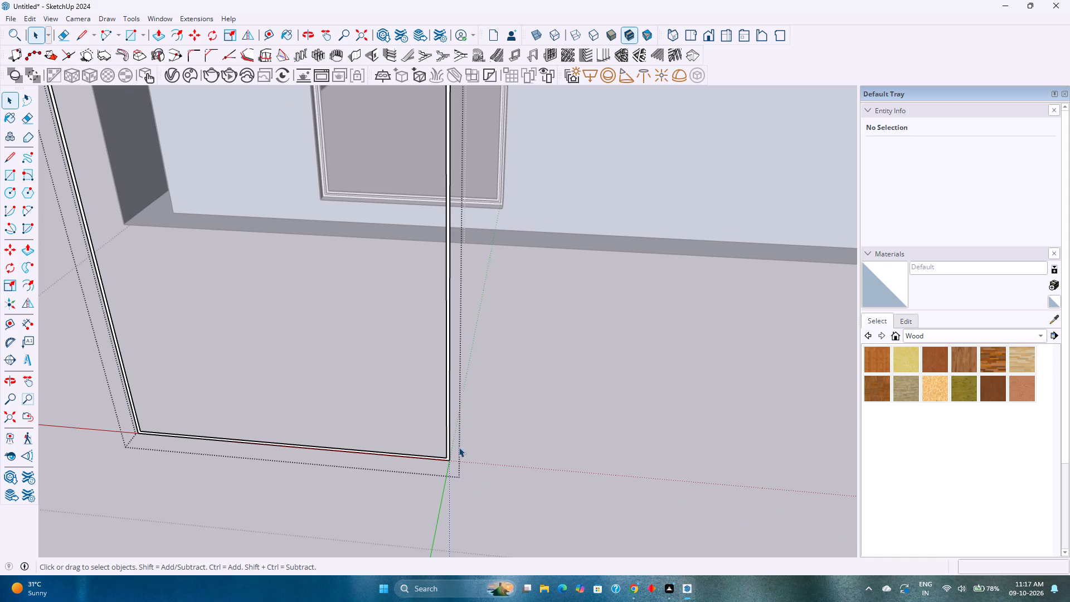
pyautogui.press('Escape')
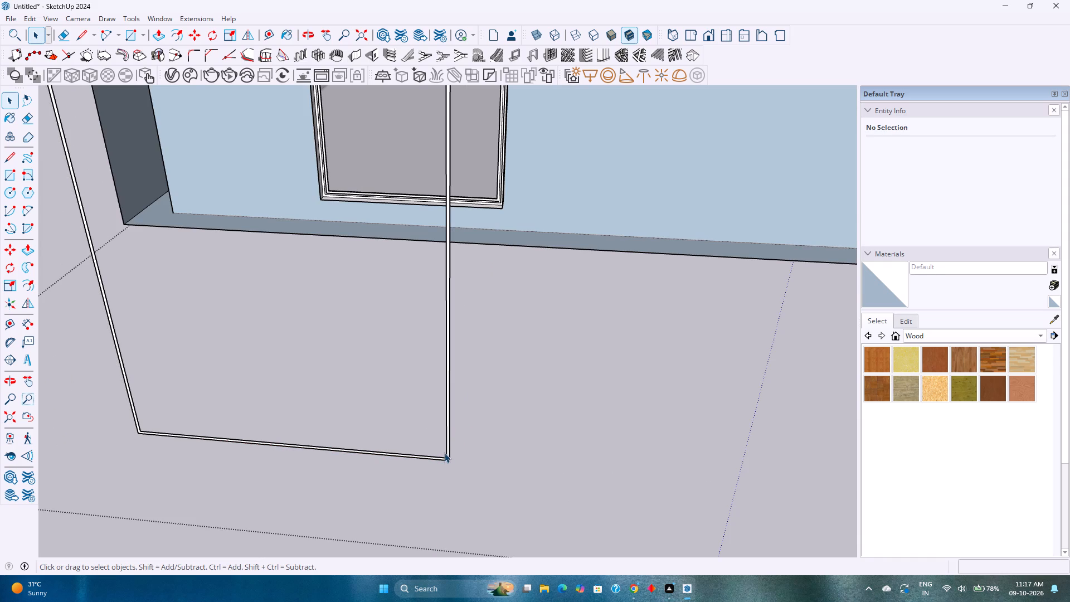
# Convert the loose thin arched band group in front of the room into a component named 1.
pyautogui.click(448, 450)
pyautogui.rightClick(448, 450)
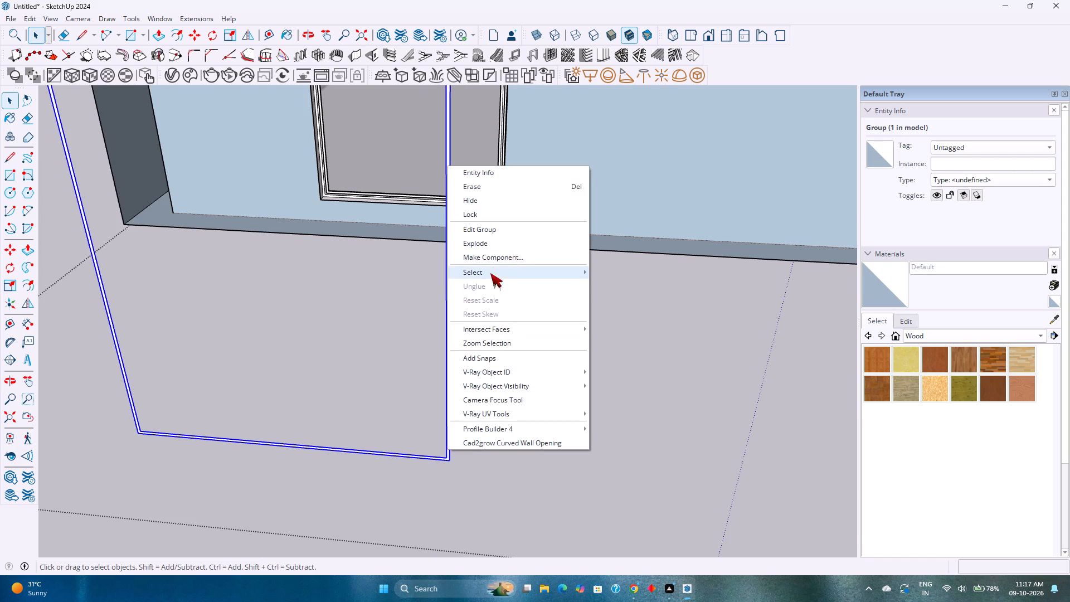
pyautogui.click(495, 261)
pyautogui.press('1')
pyautogui.press('Return')
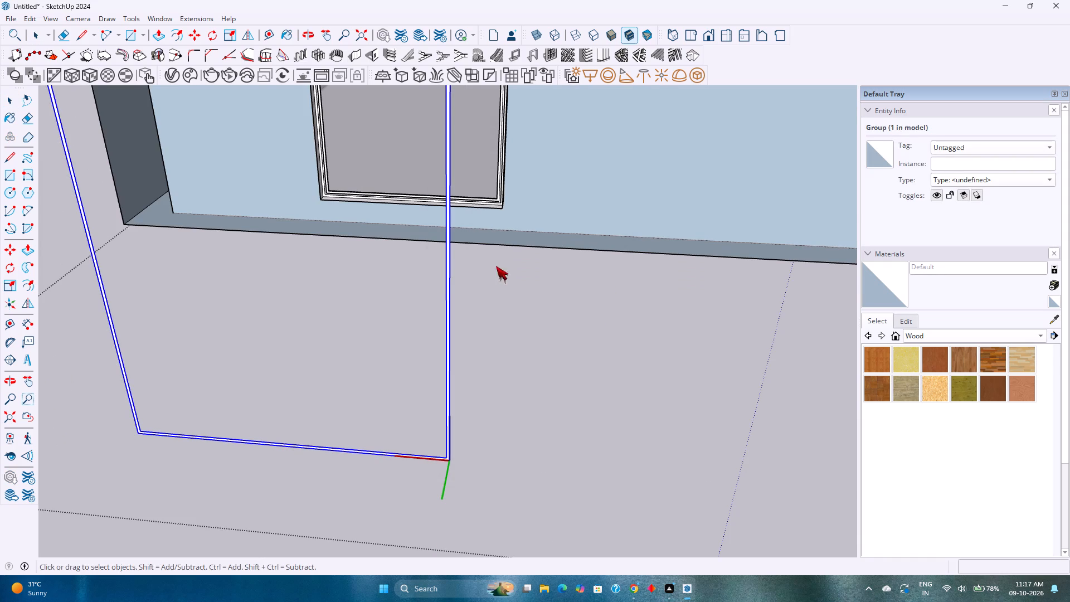
# Open the band component and extrude its thin outline face 1/16" thick.
pyautogui.scroll(3, 401, 473)
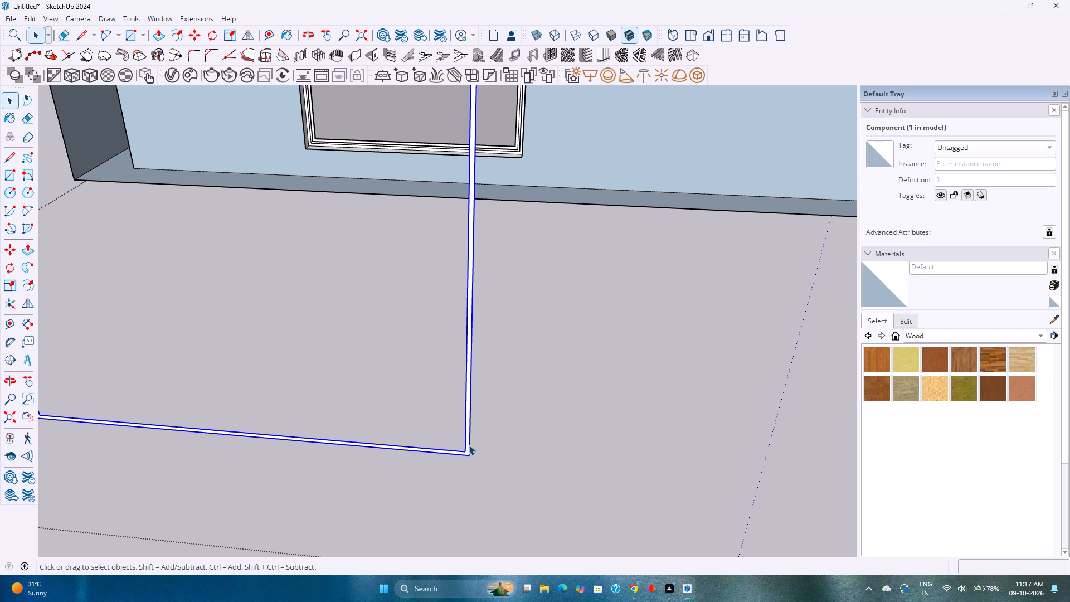
pyautogui.doubleClick(468, 445)
pyautogui.scroll(10, 468, 445)
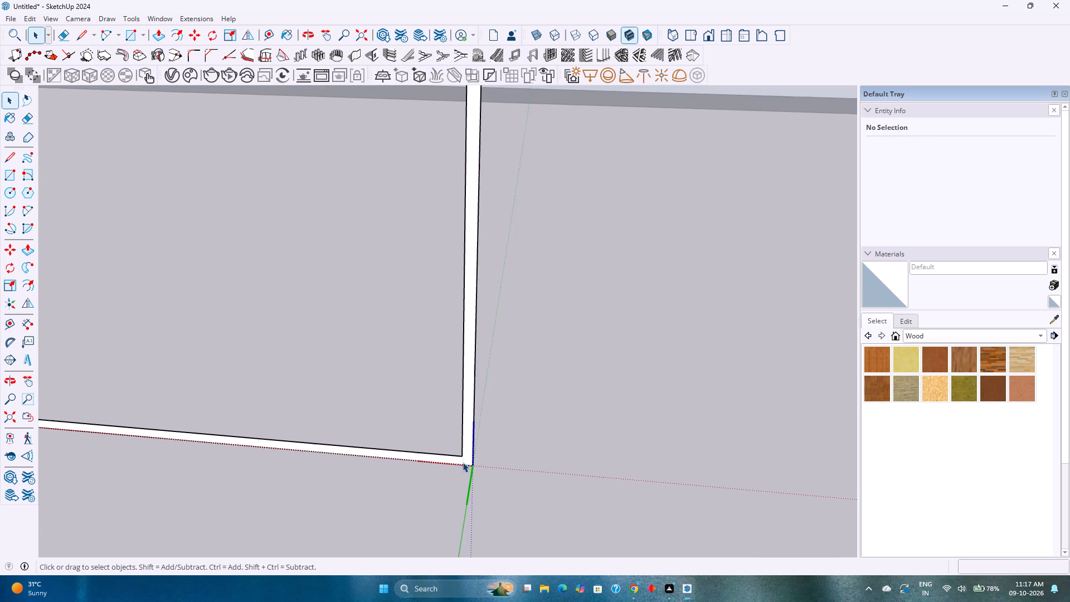
pyautogui.scroll(2, 455, 460)
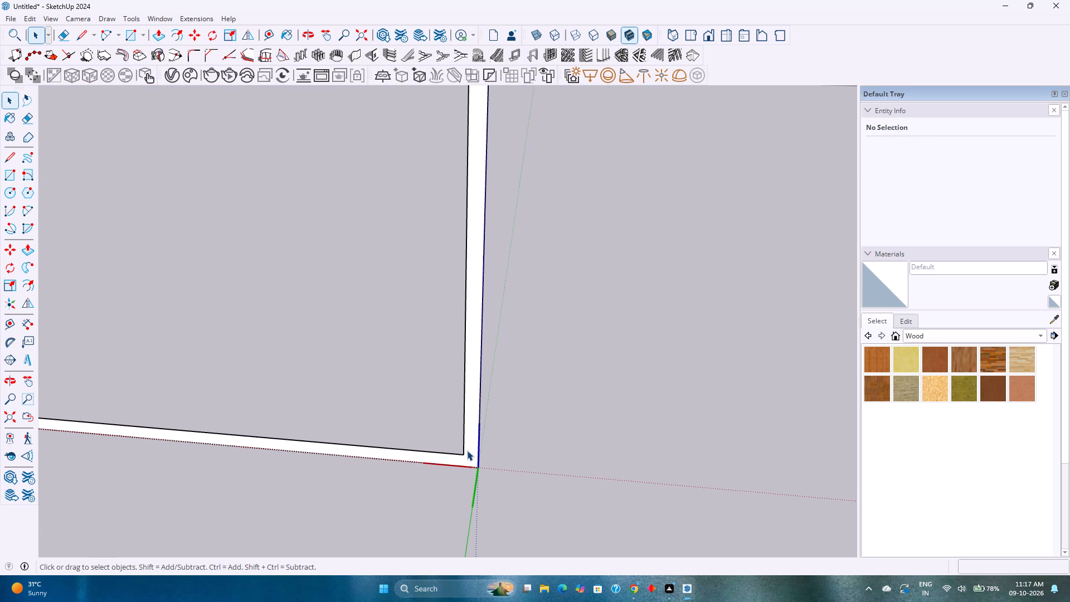
pyautogui.press('p')
pyautogui.click(470, 441)
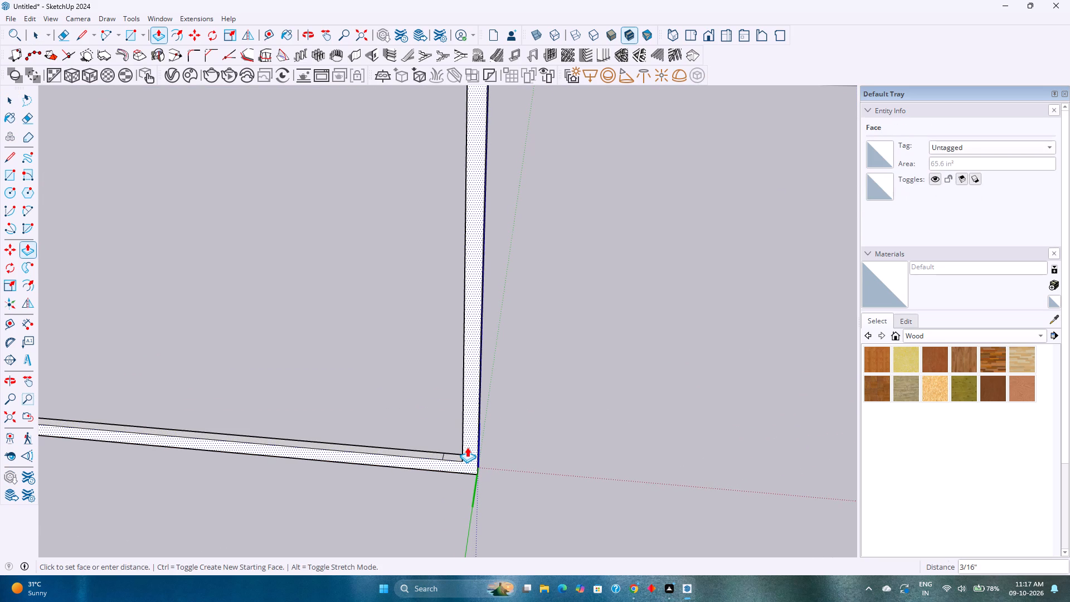
pyautogui.press('1')
pyautogui.press('/')
pyautogui.write('16')
pyautogui.press('Return')
# Erase the stray seam edge across the band's bottom inner side face and close the component.
pyautogui.scroll(4, 433, 463)
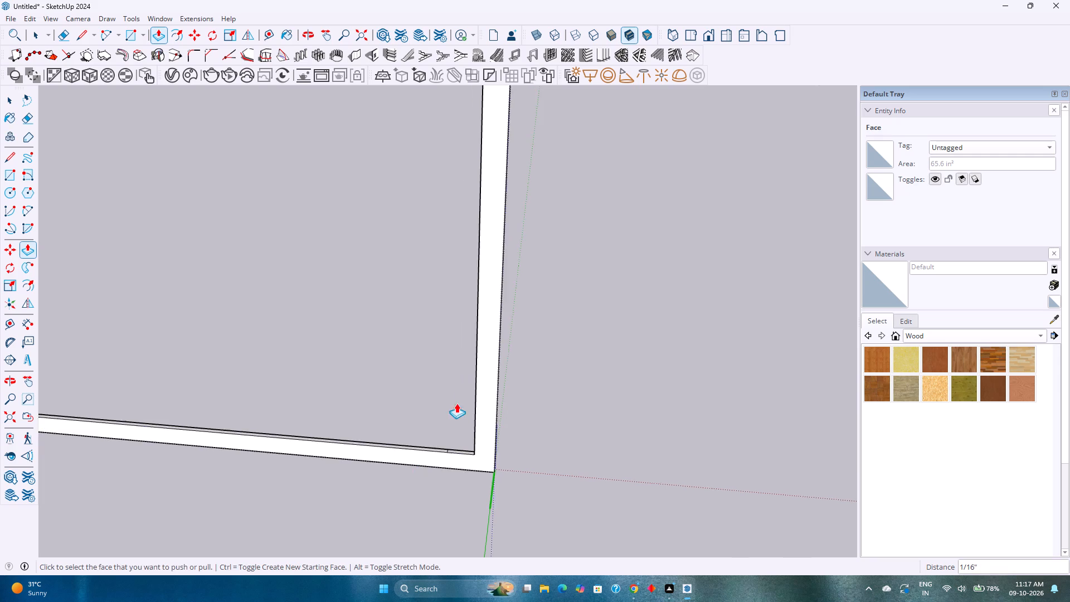
pyautogui.scroll(15, 456, 403)
pyautogui.press('e')
pyautogui.scroll(2, 449, 454)
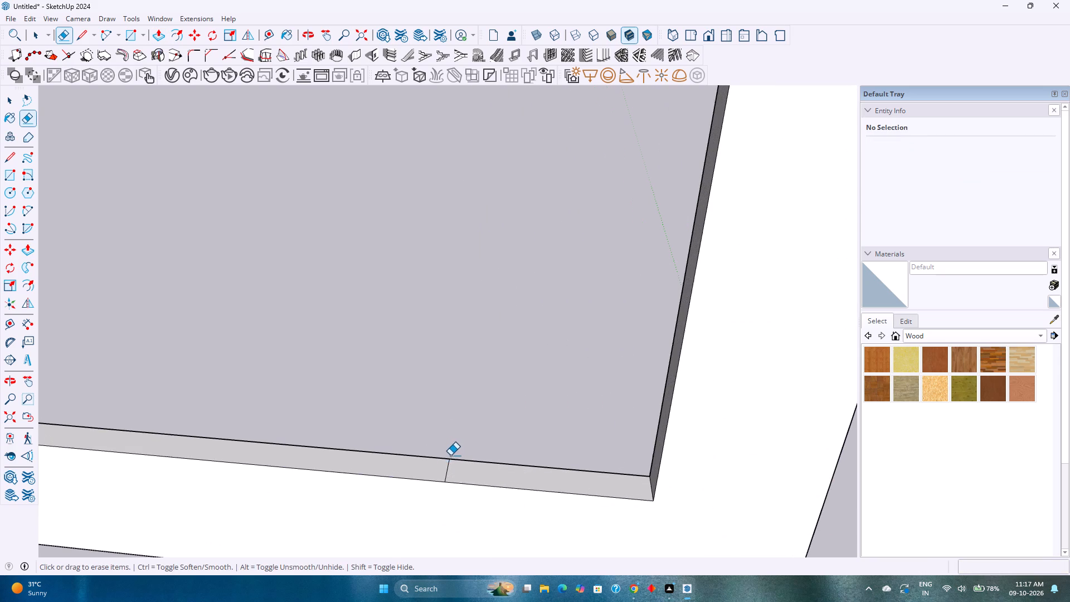
pyautogui.click(448, 468)
pyautogui.press('space')
pyautogui.scroll(-20, 447, 468)
pyautogui.scroll(-17, 447, 468)
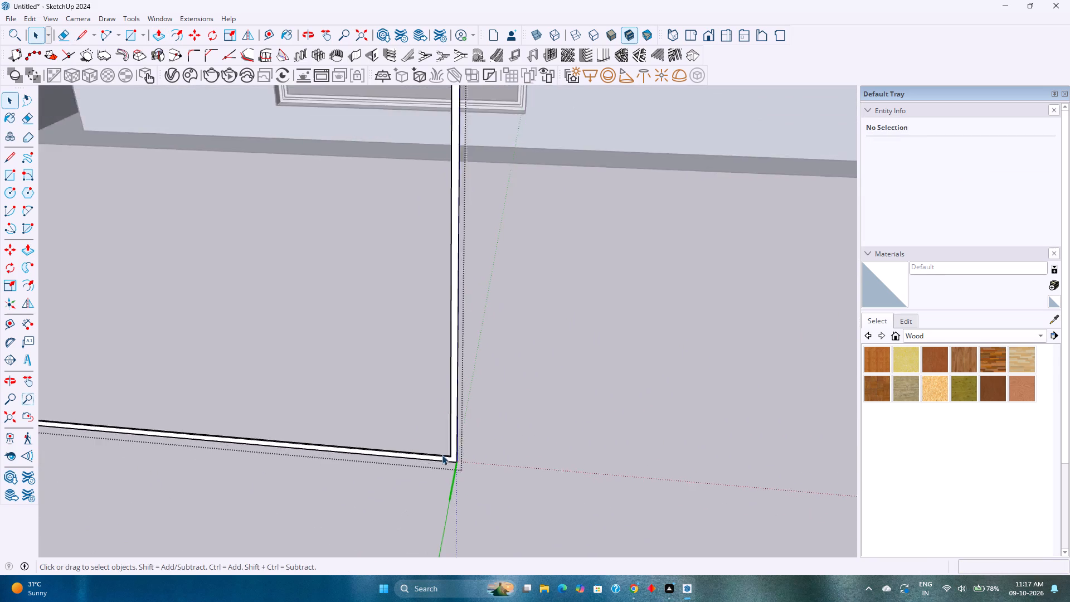
pyautogui.scroll(-20, 442, 455)
pyautogui.click(523, 497)
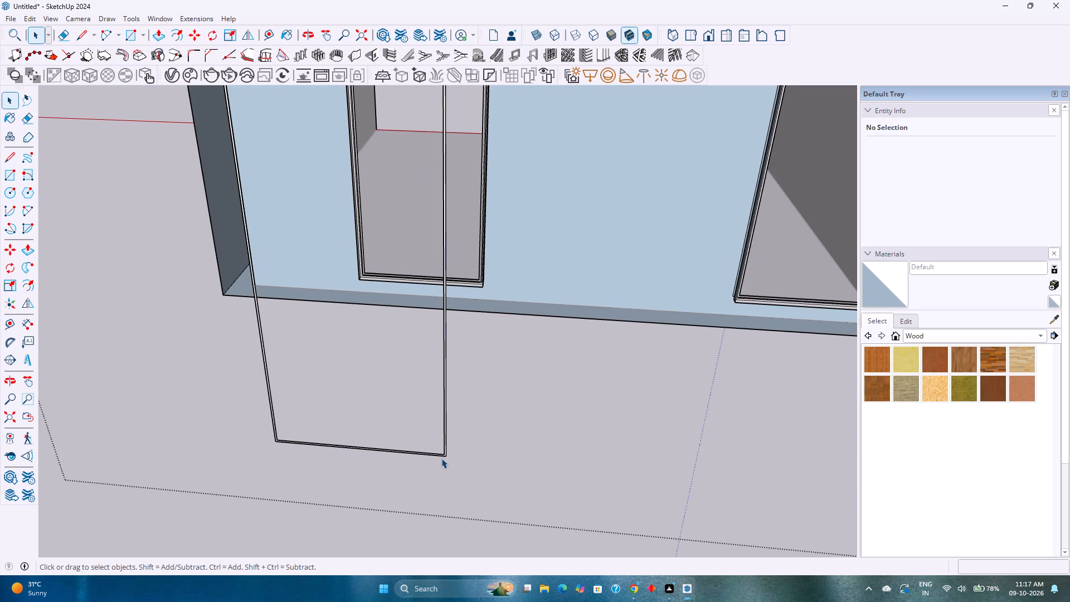
# Move the band along the green axis about 5'4" into the left moulding's groove, matching their lower outer corners.
pyautogui.click(441, 458)
pyautogui.click(445, 455)
pyautogui.scroll(10, 336, 453)
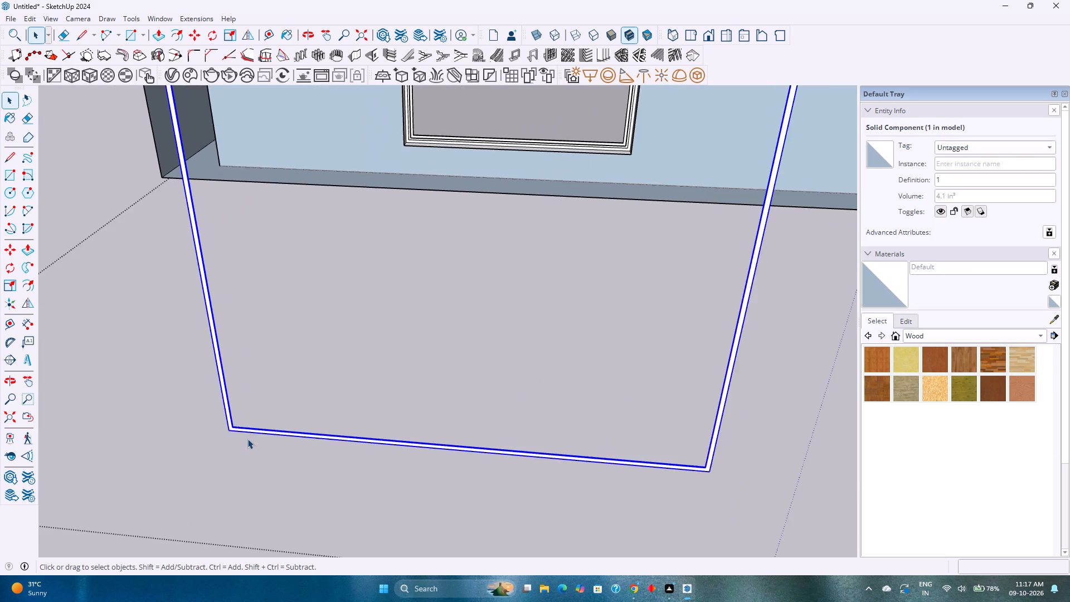
pyautogui.scroll(3, 247, 439)
pyautogui.press('m')
pyautogui.scroll(5, 198, 428)
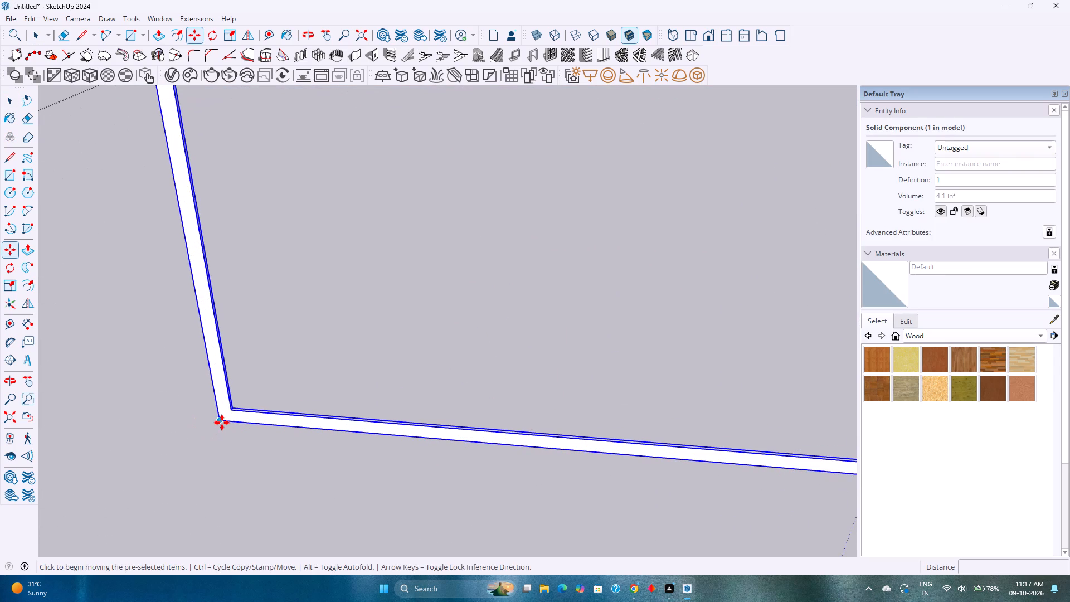
pyautogui.click(222, 423)
pyautogui.scroll(-10, 330, 321)
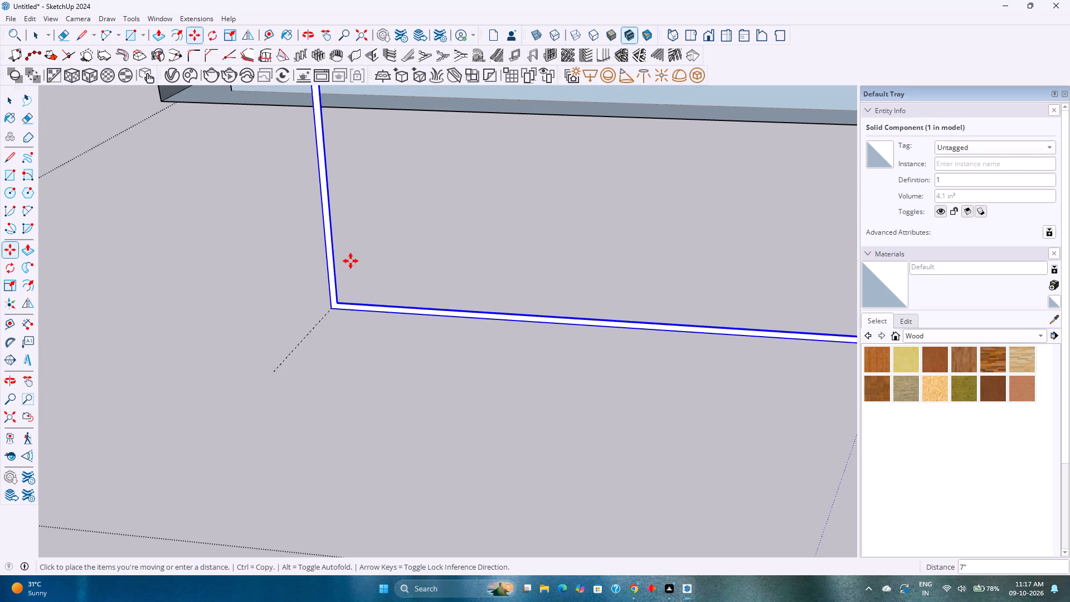
pyautogui.scroll(-4, 340, 276)
pyautogui.keyDown('shift'); pyautogui.moveTo(342, 275); pyautogui.dragTo(216, 503, button='middle'); pyautogui.keyUp('shift')
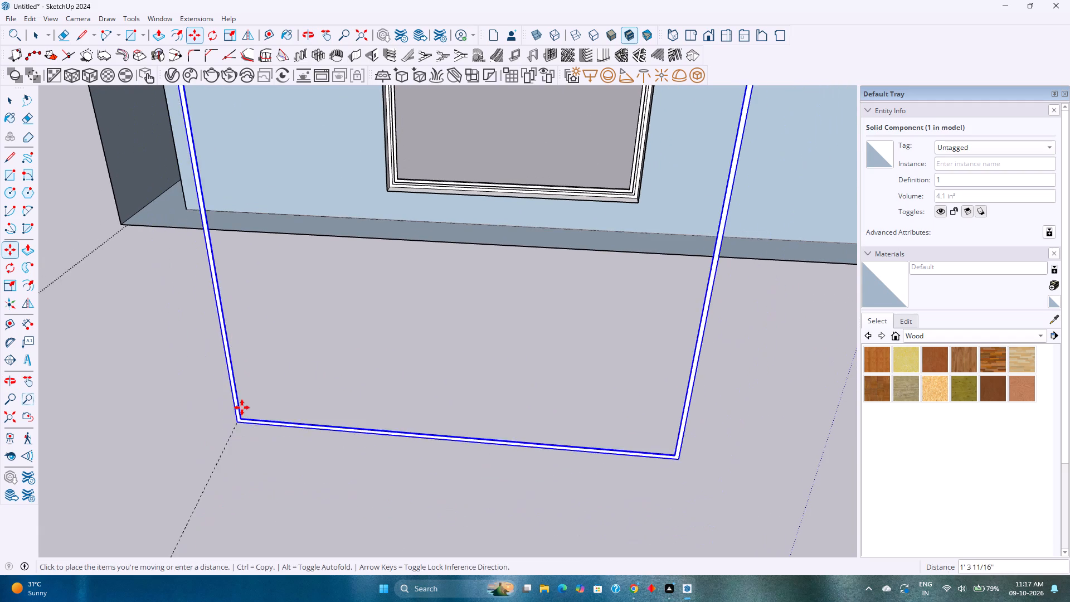
pyautogui.press('Left')
pyautogui.scroll(6, 374, 202)
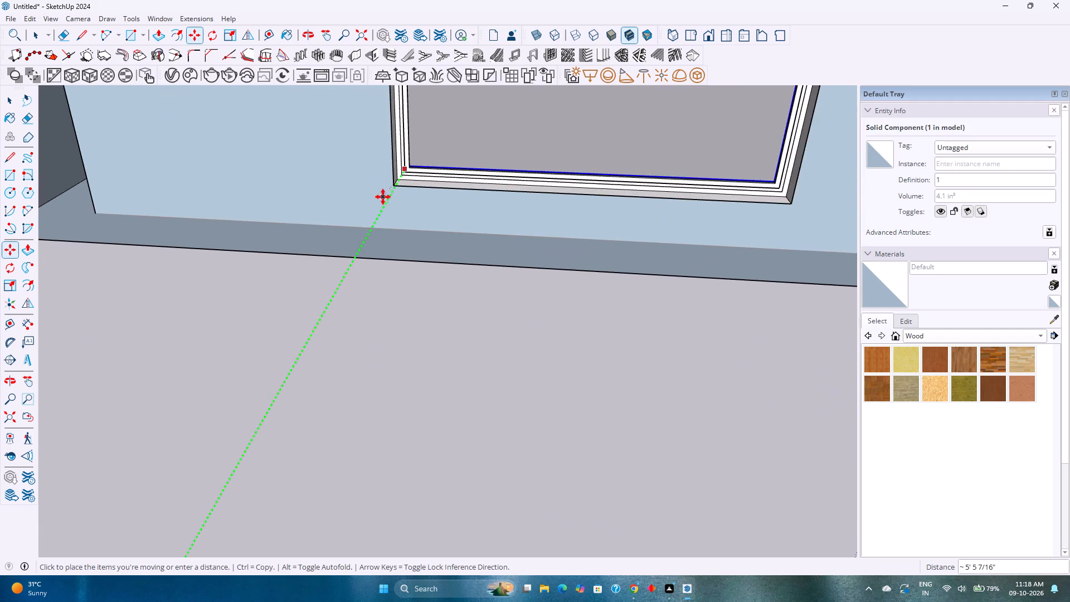
pyautogui.scroll(1, 383, 197)
pyautogui.scroll(4, 442, 183)
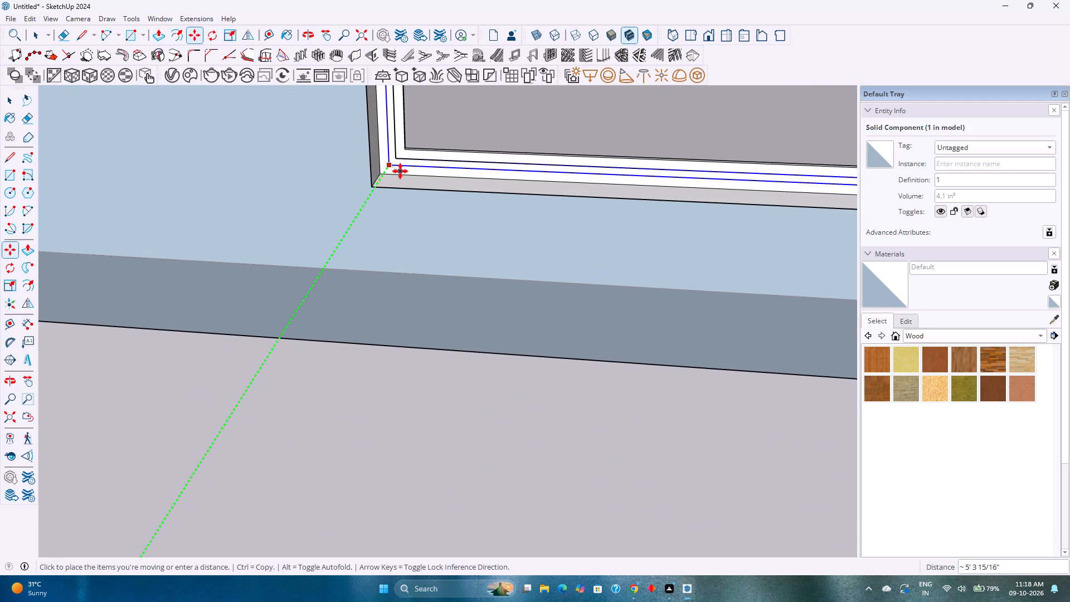
pyautogui.scroll(7, 396, 171)
pyautogui.click(387, 163)
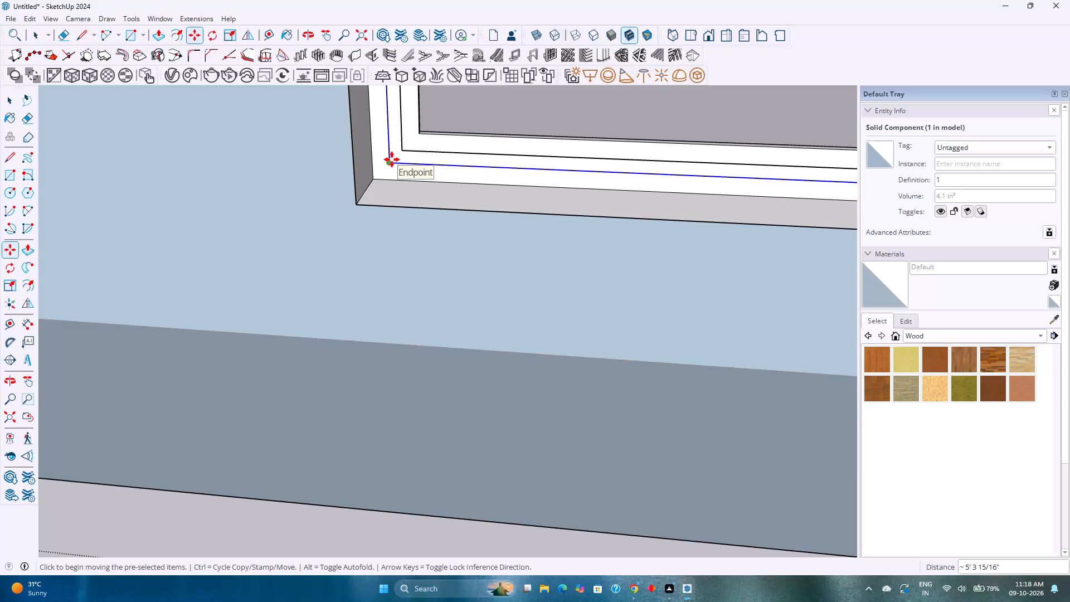
# Copy the band 7'4" along the red axis into the right moulding's groove, aligning the lower corners.
pyautogui.click(391, 161)
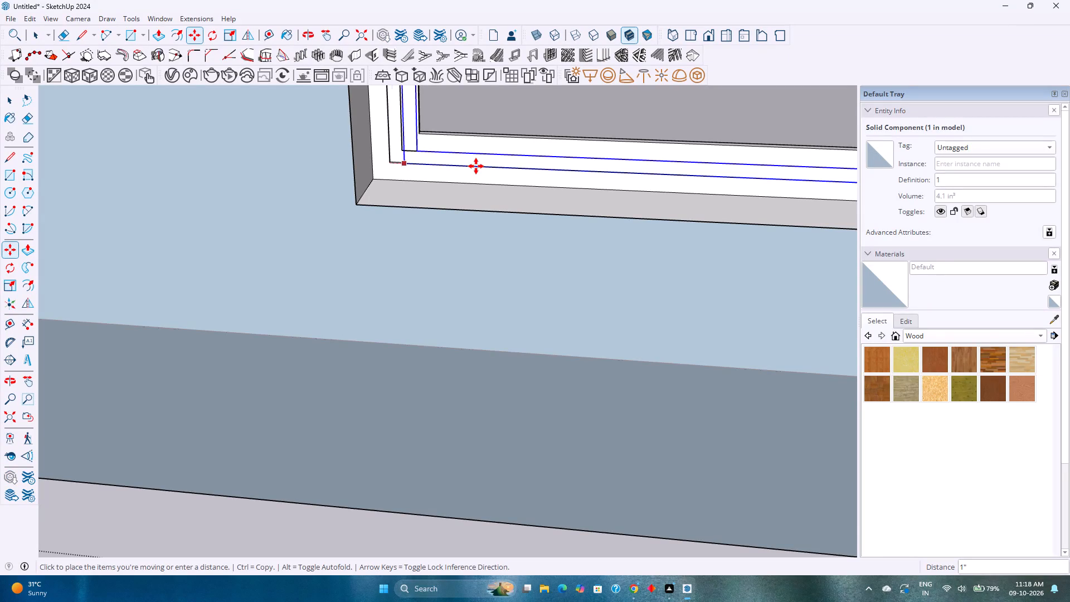
pyautogui.scroll(-16, 476, 167)
pyautogui.keyDown('shift'); pyautogui.moveTo(475, 167); pyautogui.dragTo(342, 240, button='middle'); pyautogui.keyUp('shift')
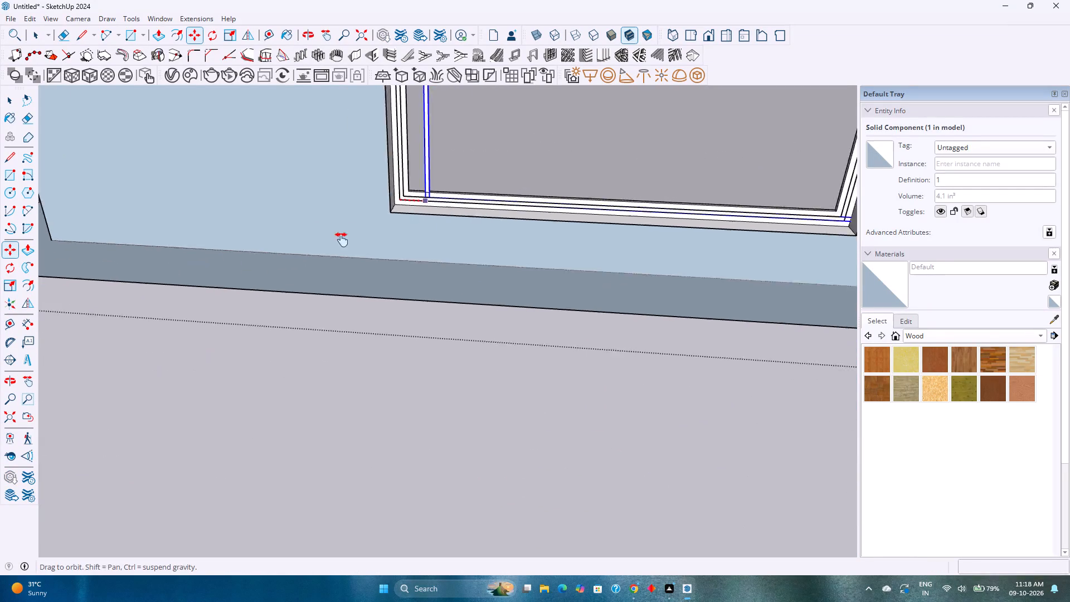
pyautogui.keyDown('shift'); pyautogui.moveTo(342, 240); pyautogui.dragTo(222, 287, button='middle'); pyautogui.keyUp('shift')
pyautogui.scroll(-20, 221, 284)
pyautogui.scroll(-1, 221, 284)
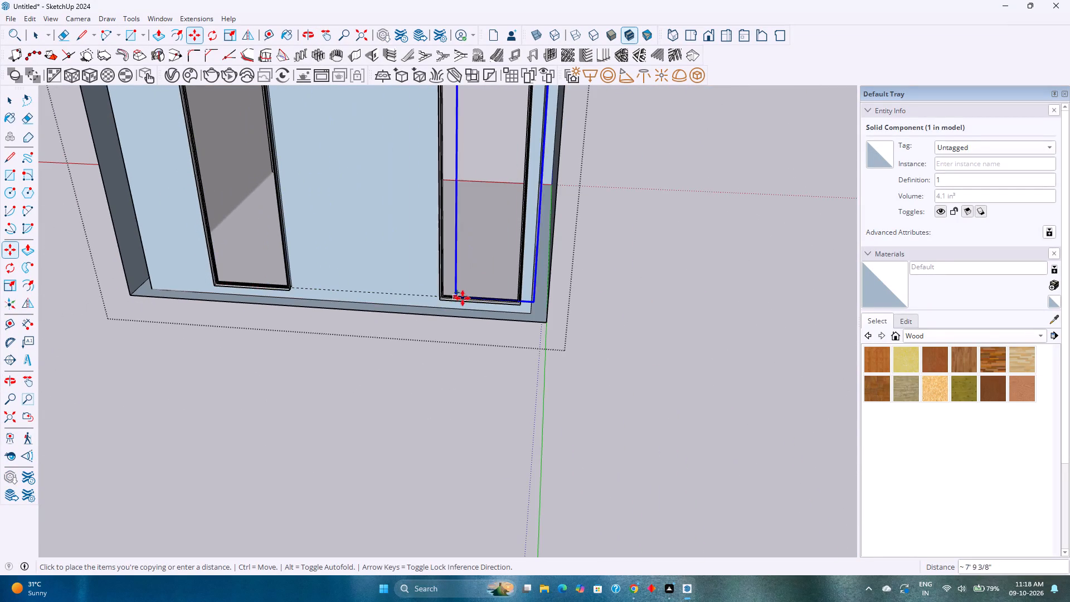
pyautogui.scroll(2, 463, 298)
pyautogui.scroll(20, 449, 306)
pyautogui.scroll(3, 449, 306)
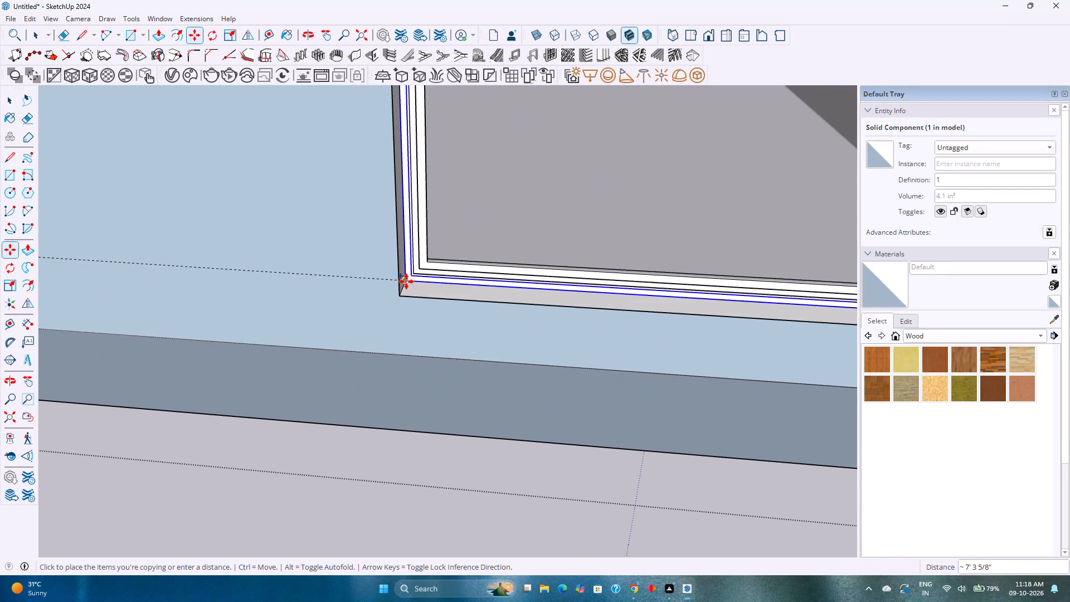
pyautogui.scroll(14, 406, 281)
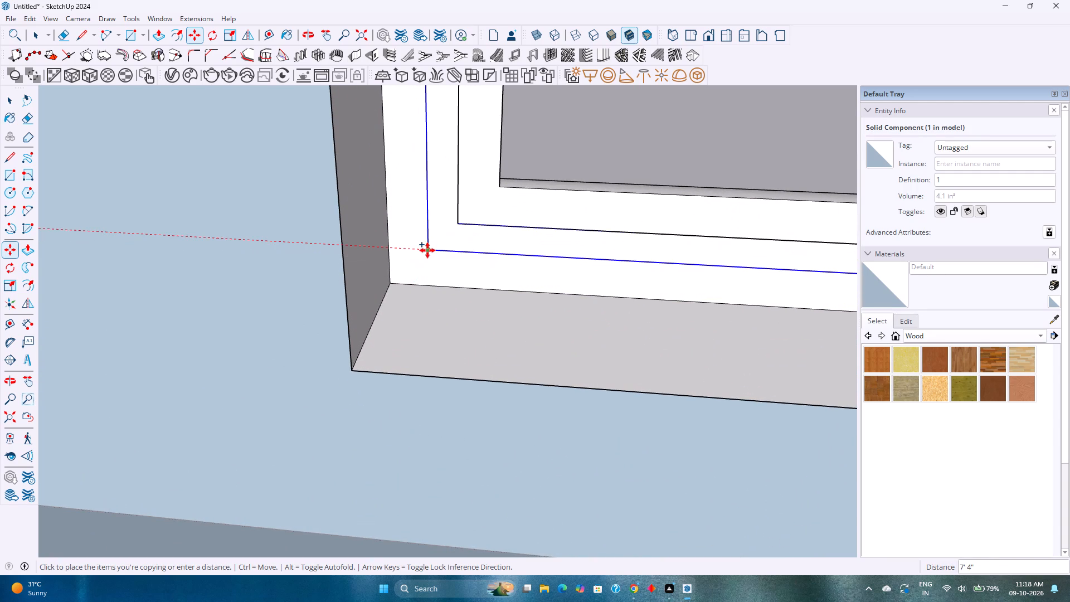
pyautogui.click(427, 250)
pyautogui.scroll(-17, 401, 285)
pyautogui.press('space')
pyautogui.scroll(-3, 397, 284)
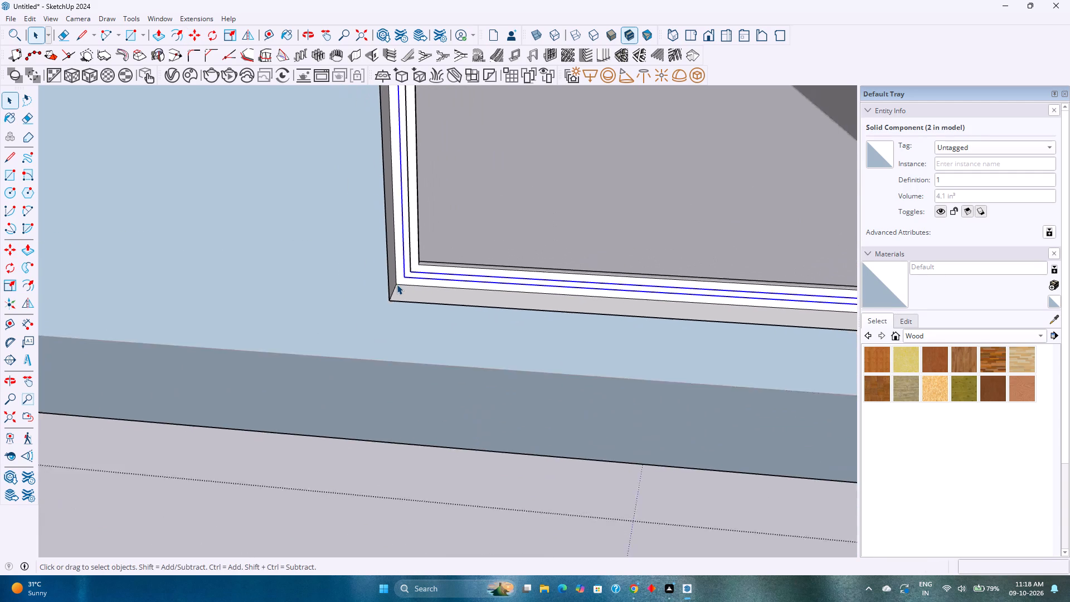
pyautogui.scroll(-20, 397, 284)
pyautogui.scroll(1, 390, 302)
pyautogui.scroll(-7, 380, 309)
pyautogui.click(285, 410)
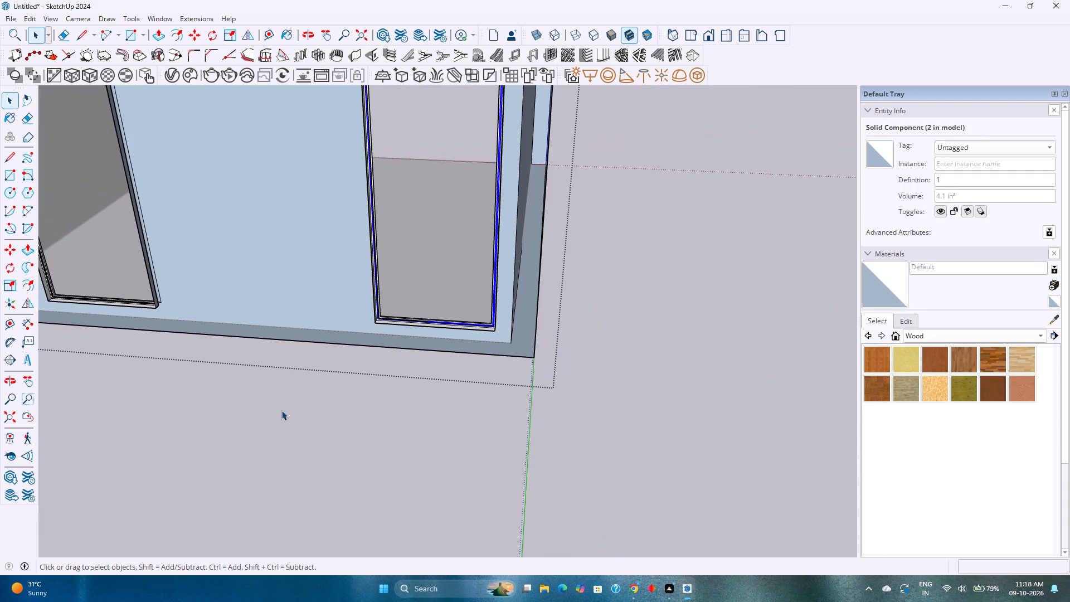
# Open the room group for editing and unhide all of its hidden geometry.
pyautogui.moveTo(271, 406); pyautogui.dragTo(439, 423, button='middle')
pyautogui.scroll(-6, 433, 409)
pyautogui.click(417, 302)
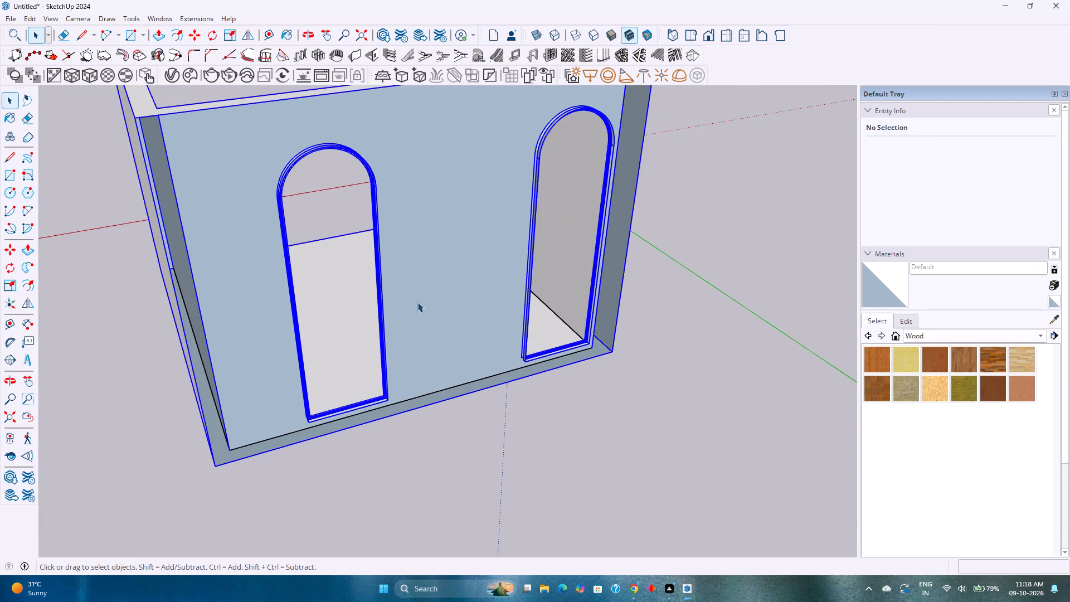
pyautogui.doubleClick(417, 302)
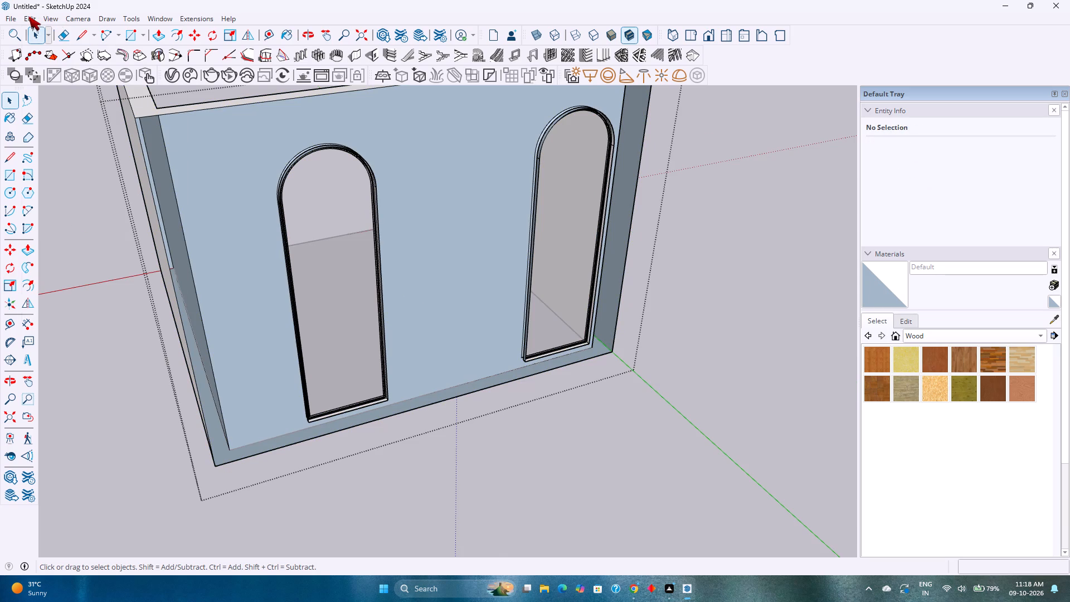
pyautogui.click(28, 16)
pyautogui.click(74, 198)
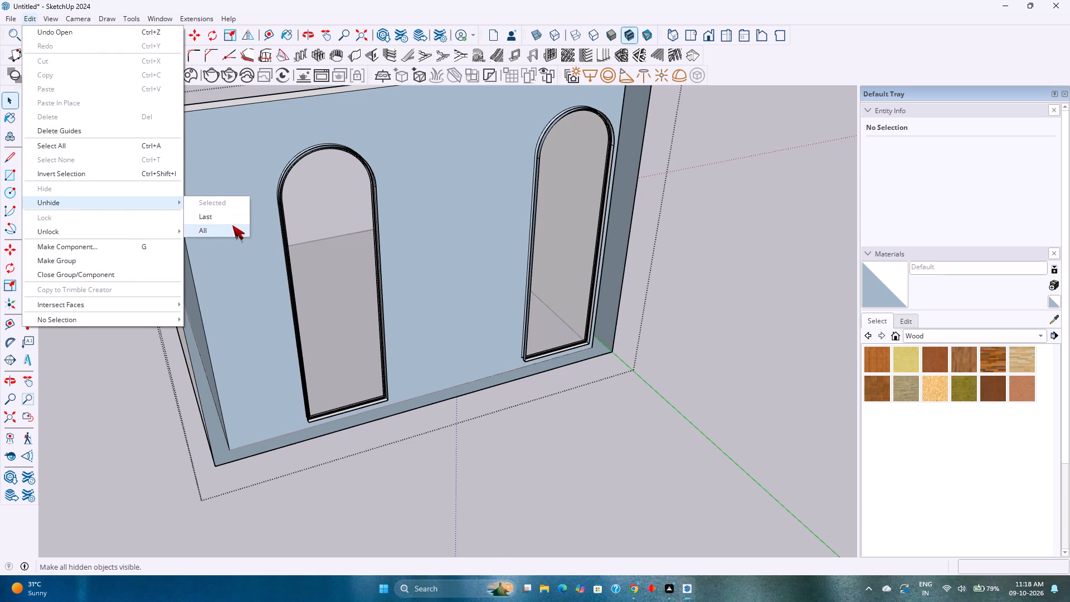
pyautogui.click(232, 225)
# Copy the right arched recess's back face and its outline to open space outside the room, beyond the right side wall.
pyautogui.moveTo(239, 270); pyautogui.dragTo(751, 356, button='middle')
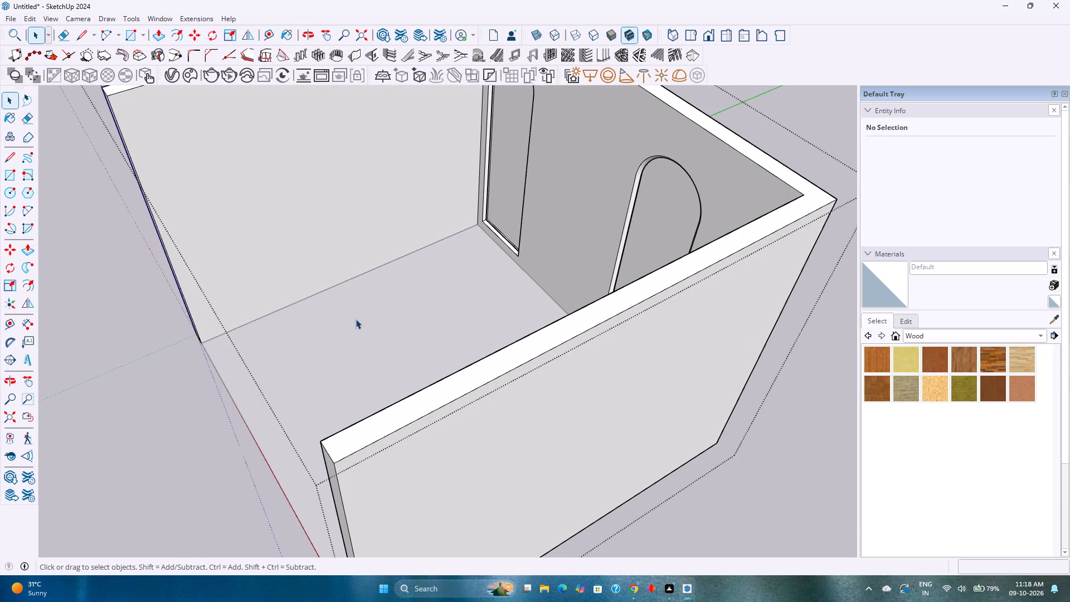
pyautogui.keyDown('shift'); pyautogui.moveTo(355, 318); pyautogui.dragTo(290, 350, button='middle'); pyautogui.keyUp('shift')
pyautogui.moveTo(274, 350); pyautogui.dragTo(541, 377, button='middle')
pyautogui.scroll(7, 536, 296)
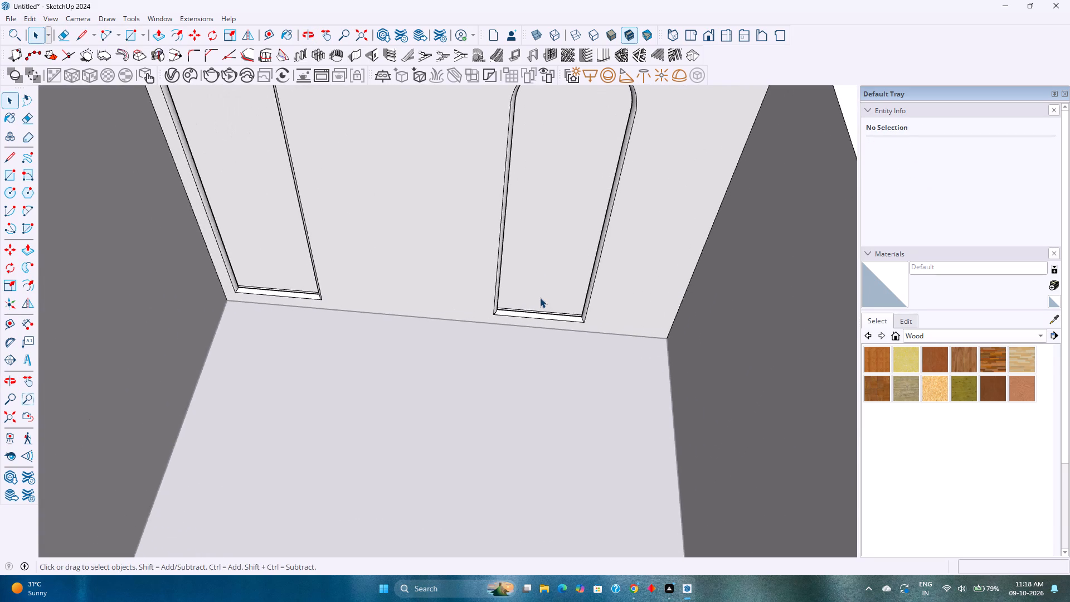
pyautogui.scroll(12, 540, 298)
pyautogui.moveTo(522, 313); pyautogui.dragTo(390, 376, button='middle')
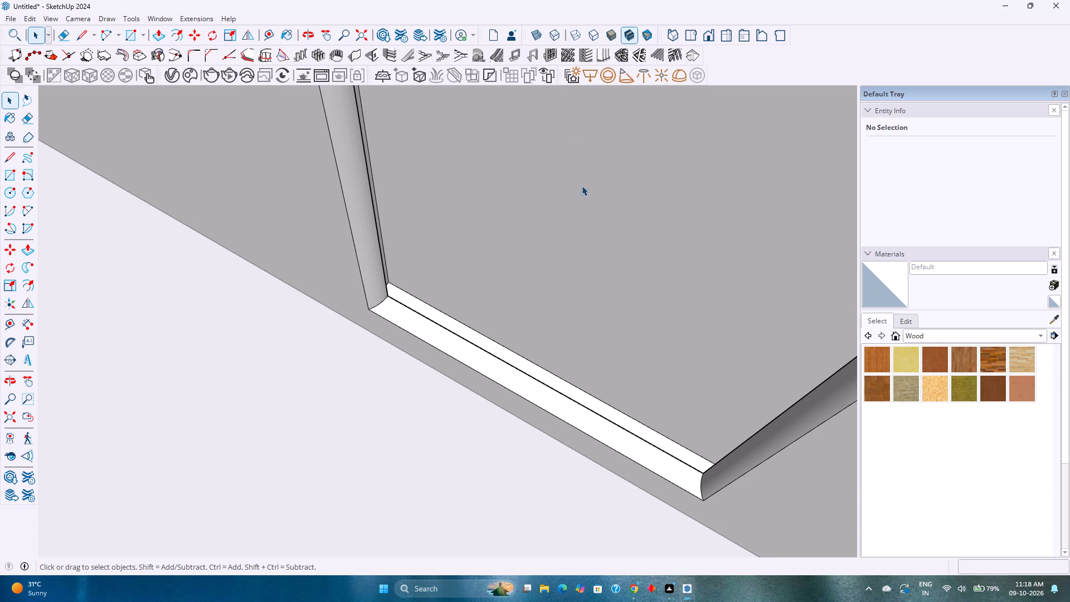
pyautogui.scroll(-6, 580, 200)
pyautogui.moveTo(580, 200); pyautogui.dragTo(607, 202, button='middle')
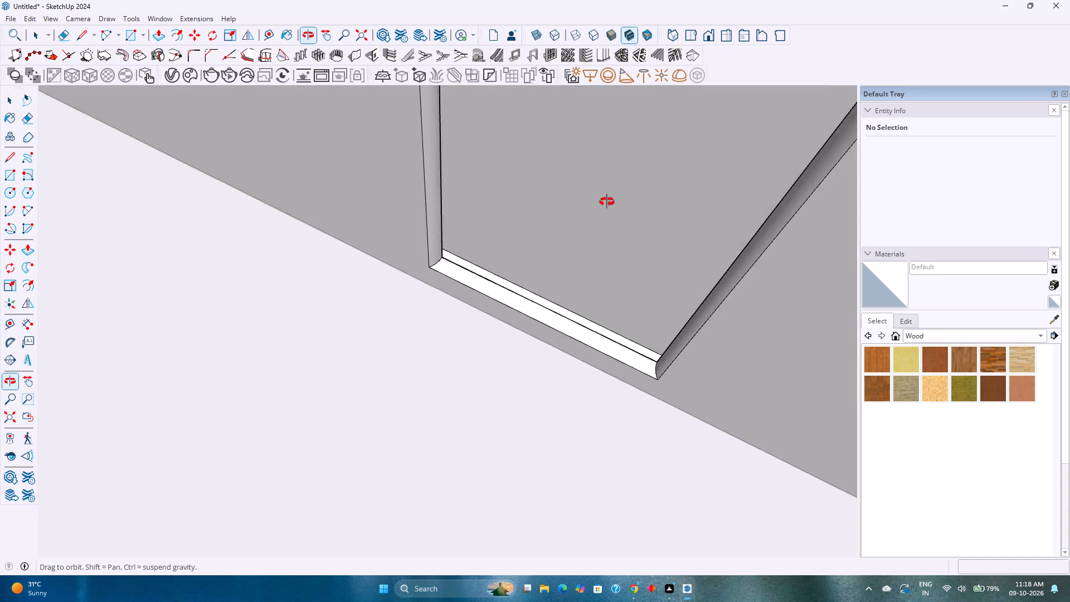
pyautogui.moveTo(607, 202); pyautogui.dragTo(615, 158, button='middle')
pyautogui.scroll(-2, 615, 156)
pyautogui.keyDown('shift'); pyautogui.moveTo(615, 156); pyautogui.dragTo(440, 278, button='middle'); pyautogui.keyUp('shift')
pyautogui.moveTo(434, 275); pyautogui.dragTo(432, 269, button='middle')
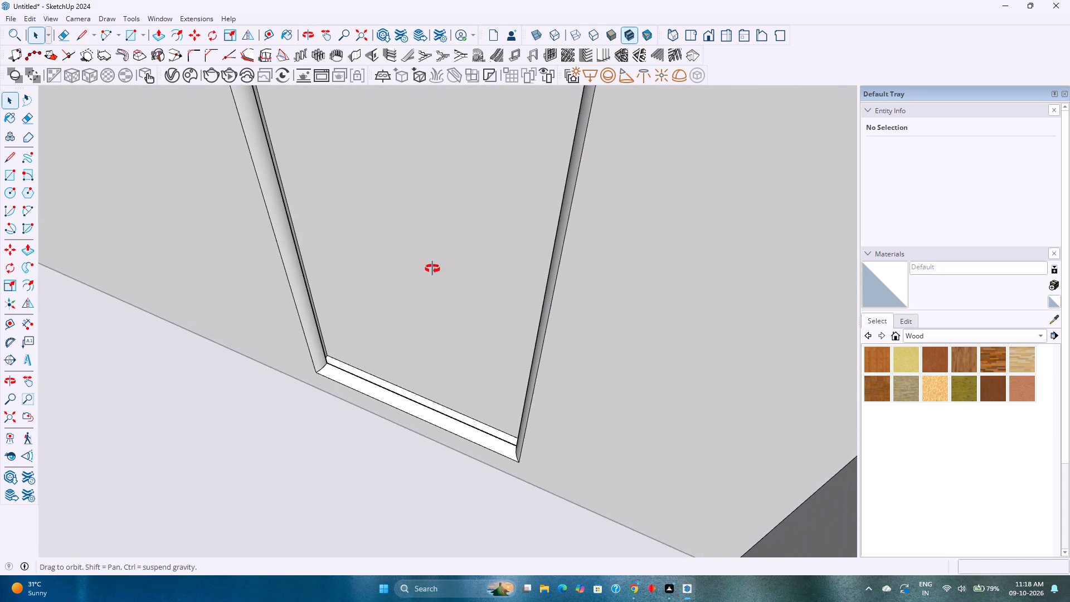
pyautogui.moveTo(432, 269); pyautogui.dragTo(436, 242, button='middle')
pyautogui.doubleClick(444, 230)
pyautogui.scroll(-5, 444, 230)
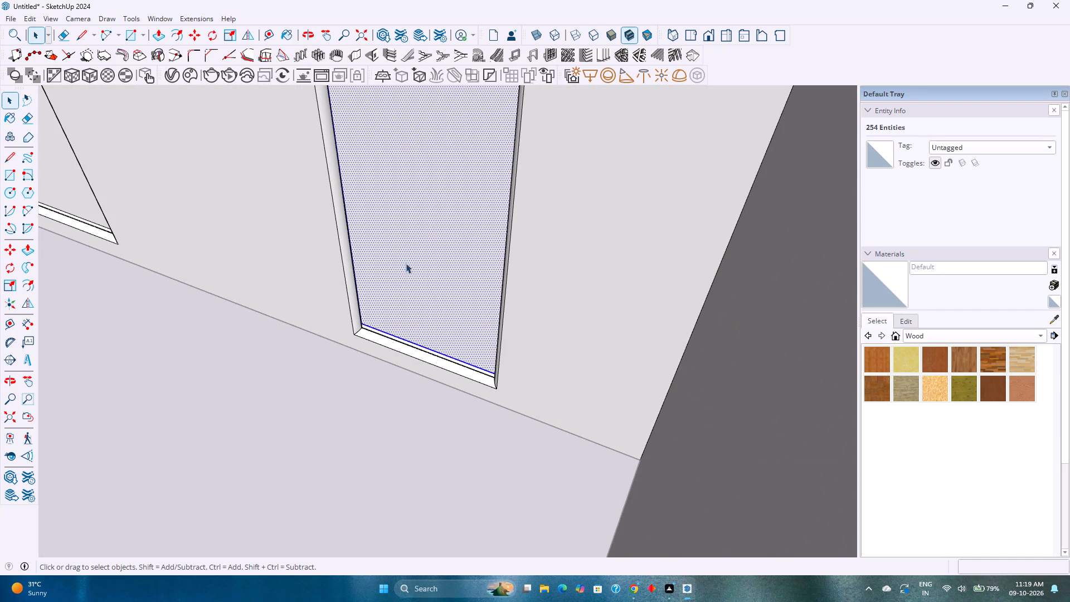
pyautogui.scroll(11, 366, 339)
pyautogui.keyDown('shift'); pyautogui.moveTo(363, 316); pyautogui.dragTo(328, 339, button='middle'); pyautogui.keyUp('shift')
pyautogui.press('m')
pyautogui.scroll(4, 314, 330)
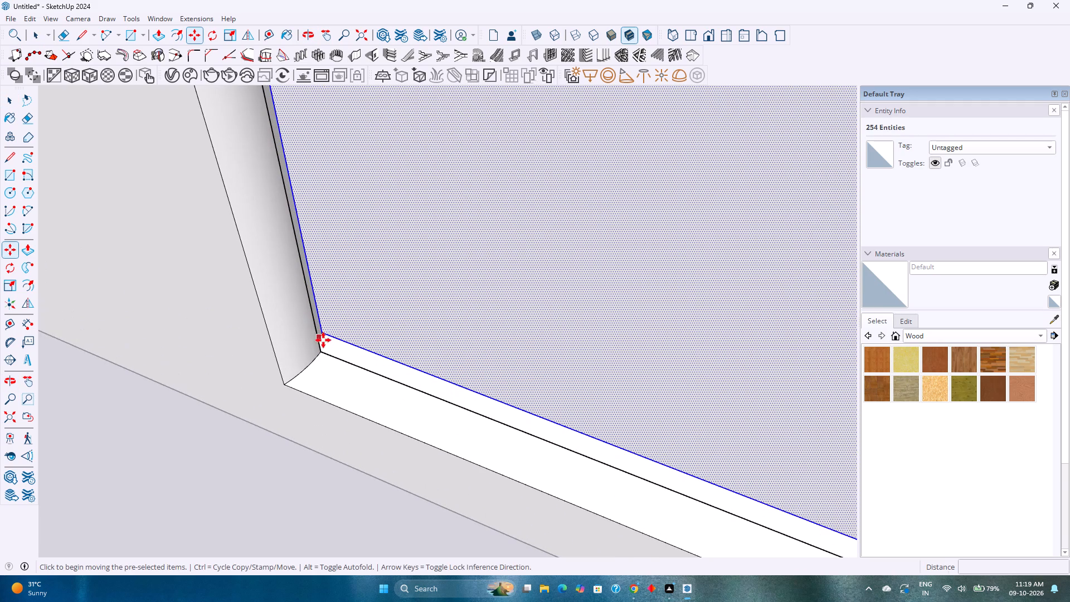
pyautogui.click(322, 333)
pyautogui.scroll(-11, 413, 347)
pyautogui.scroll(1, 413, 347)
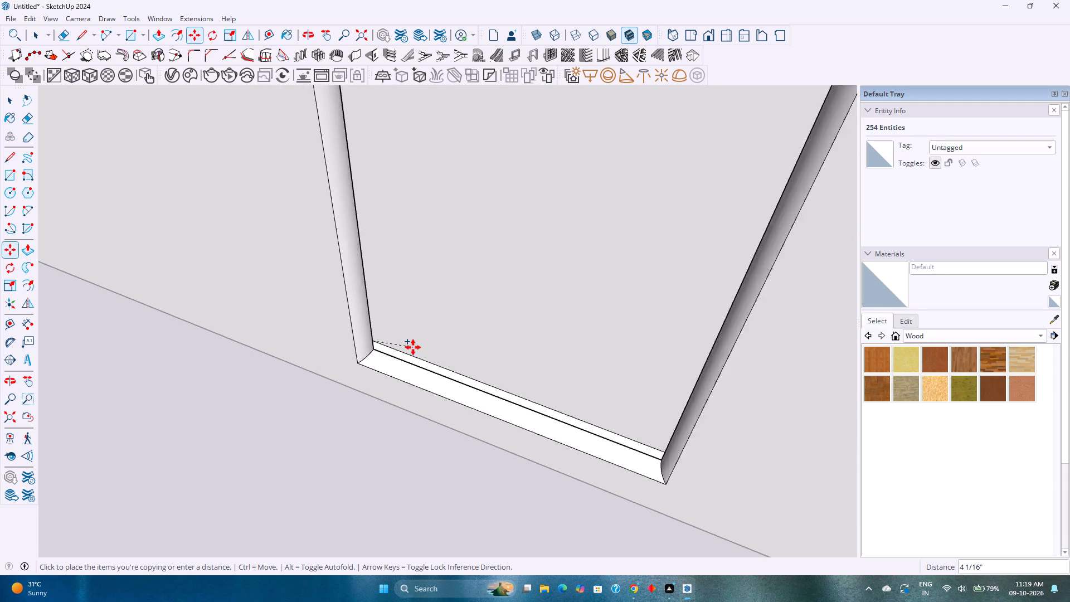
pyautogui.scroll(-20, 413, 347)
pyautogui.scroll(-1, 413, 347)
pyautogui.keyDown('shift'); pyautogui.moveTo(415, 344); pyautogui.dragTo(245, 325, button='middle'); pyautogui.keyUp('shift')
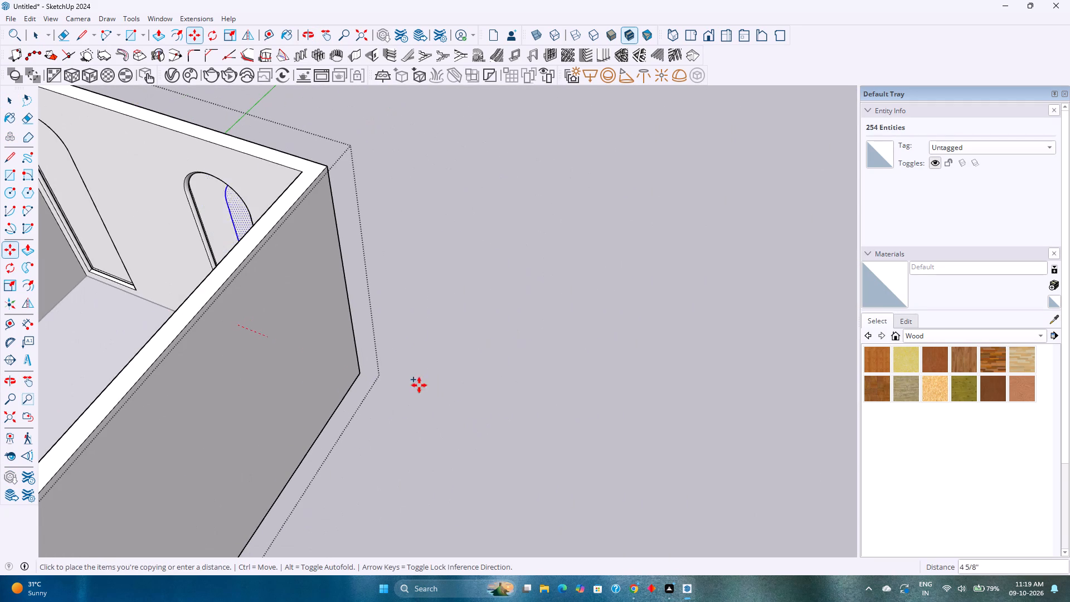
pyautogui.click(459, 393)
pyautogui.moveTo(460, 385); pyautogui.dragTo(526, 308, button='middle')
pyautogui.press('space')
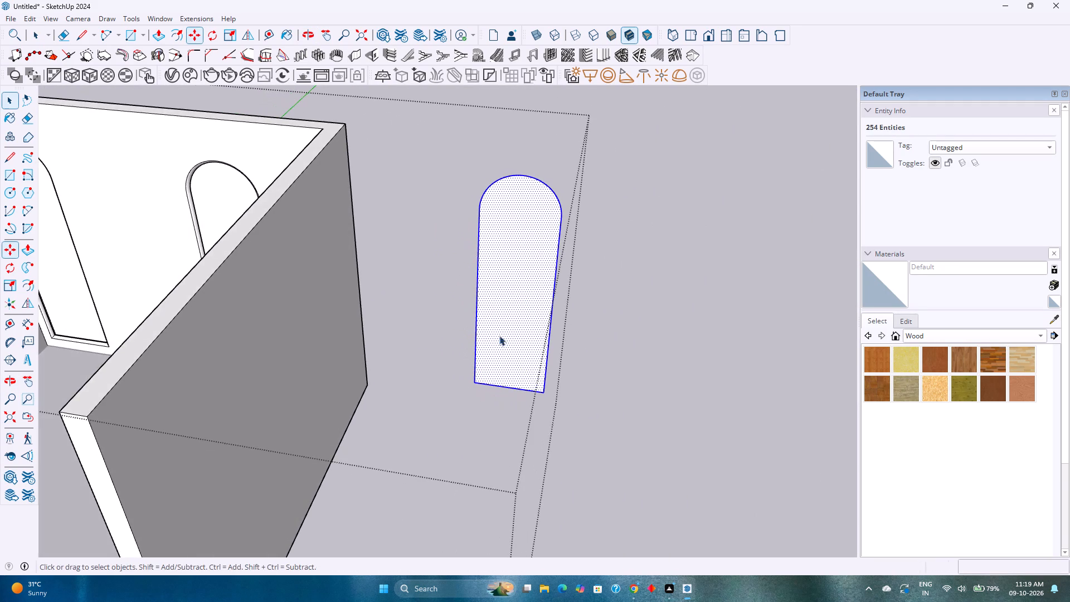
# Copy the loose arched face once more along the red axis, leaving a small gap between the two arches.
pyautogui.scroll(6, 497, 354)
pyautogui.keyDown('shift'); pyautogui.moveTo(498, 358); pyautogui.dragTo(517, 314, button='middle'); pyautogui.keyUp('shift')
pyautogui.moveTo(521, 321); pyautogui.dragTo(494, 411, button='middle')
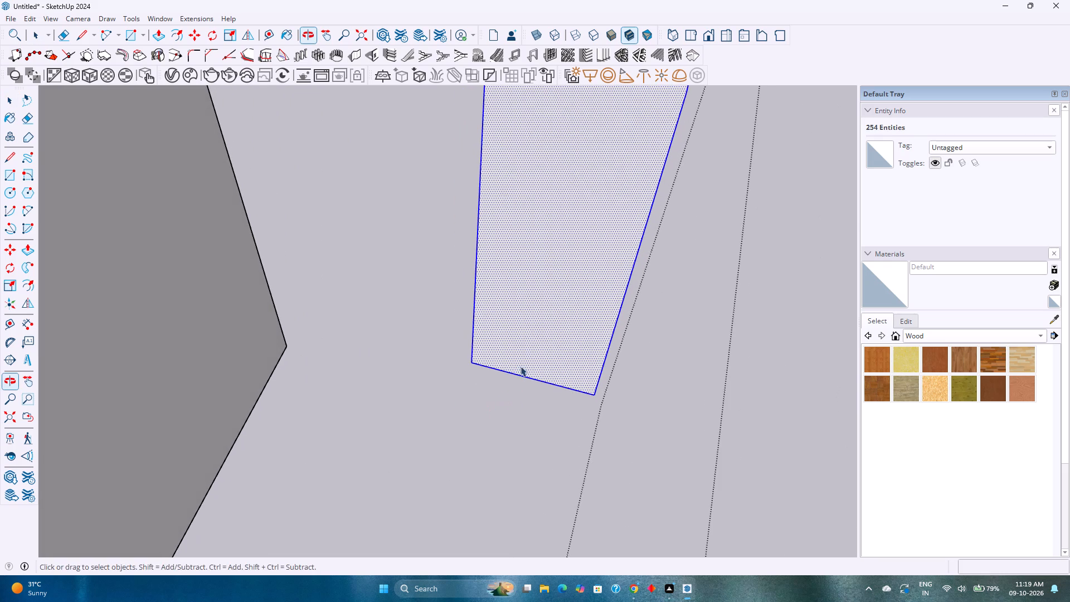
pyautogui.keyDown('shift'); pyautogui.moveTo(529, 338); pyautogui.dragTo(382, 410, button='middle'); pyautogui.keyUp('shift')
pyautogui.moveTo(375, 408); pyautogui.dragTo(464, 358, button='middle')
pyautogui.keyDown('shift'); pyautogui.moveTo(456, 348); pyautogui.dragTo(464, 406, button='middle'); pyautogui.keyUp('shift')
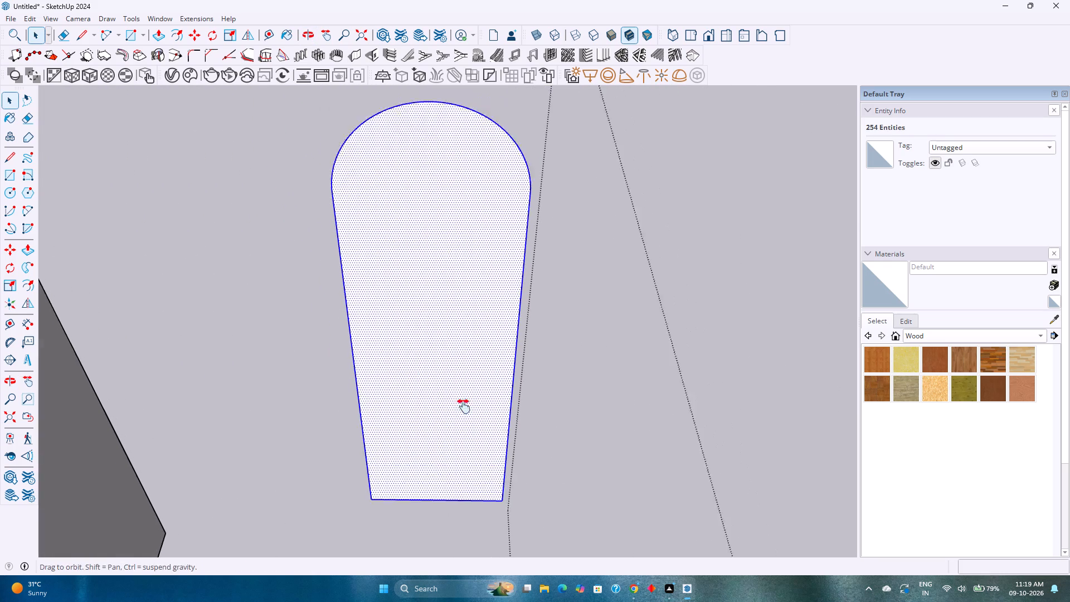
pyautogui.keyDown('shift'); pyautogui.moveTo(464, 406); pyautogui.dragTo(464, 431, button='middle'); pyautogui.keyUp('shift')
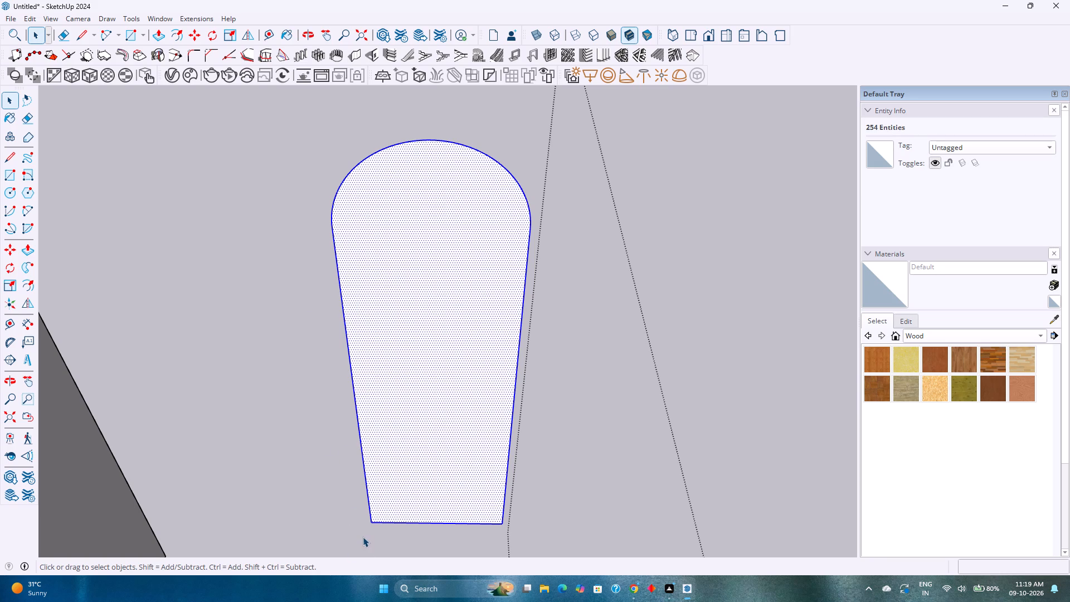
pyautogui.press('m')
pyautogui.click(370, 523)
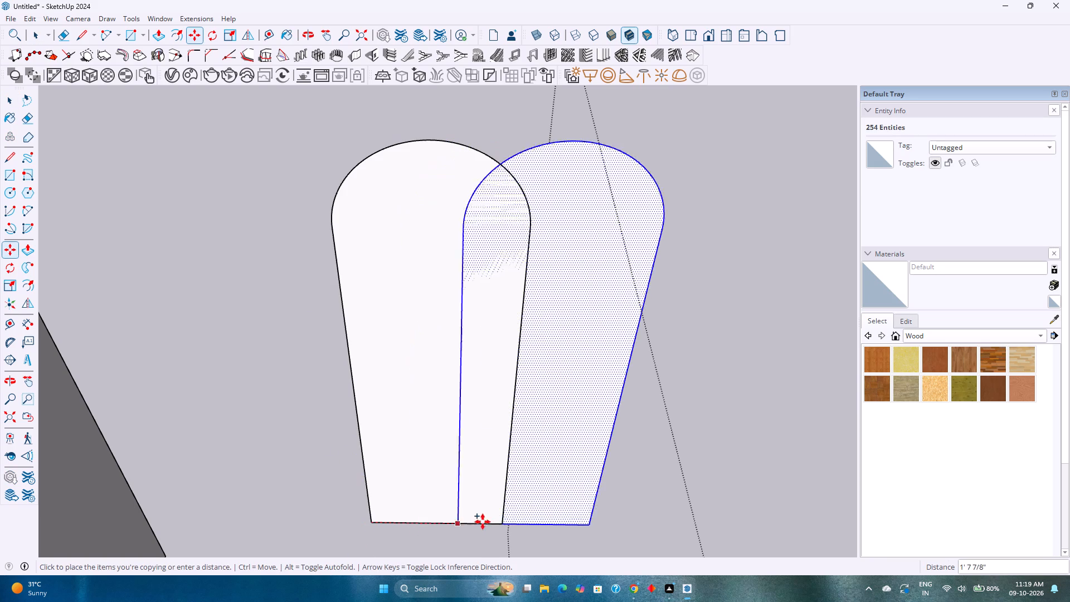
pyautogui.click(537, 521)
pyautogui.press('Escape')
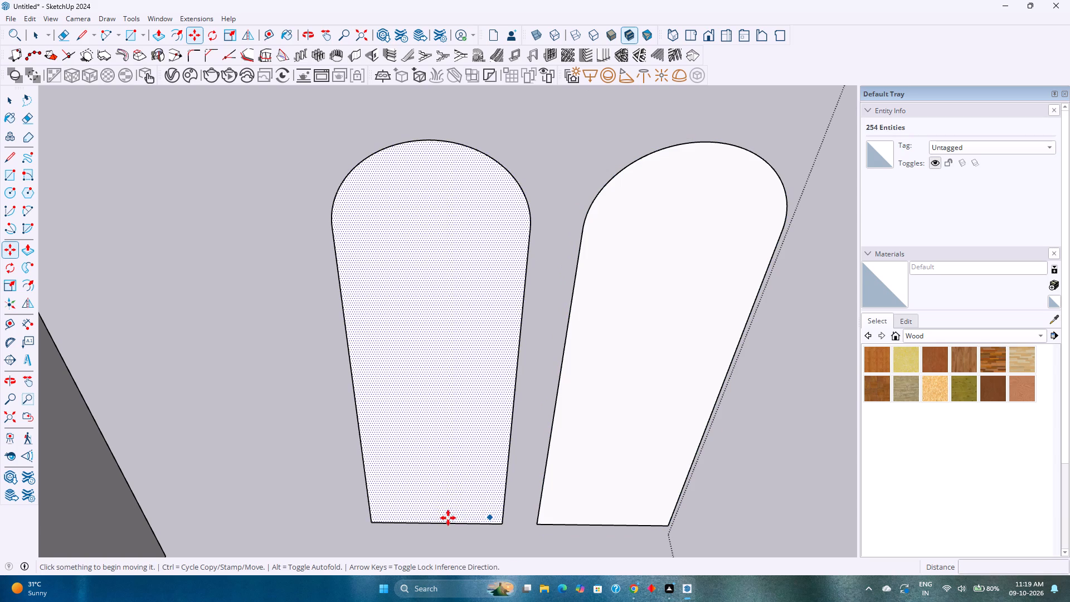
# Make each of the two loose arched faces its own group and open the newer copy's group for editing.
pyautogui.press('space')
pyautogui.doubleClick(455, 487)
pyautogui.rightClick(455, 487)
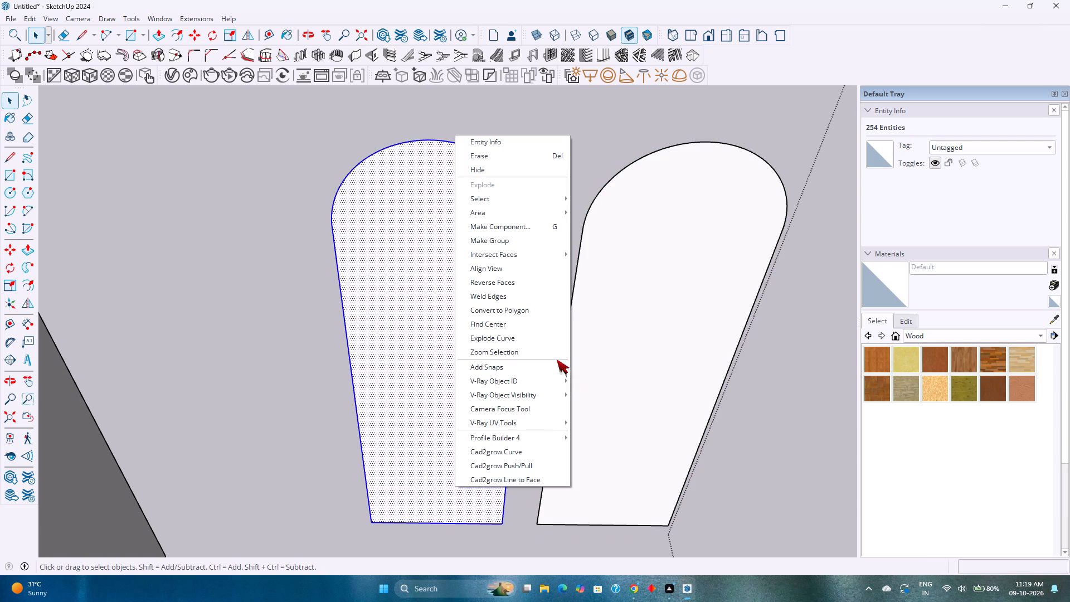
pyautogui.click(507, 241)
pyautogui.doubleClick(614, 296)
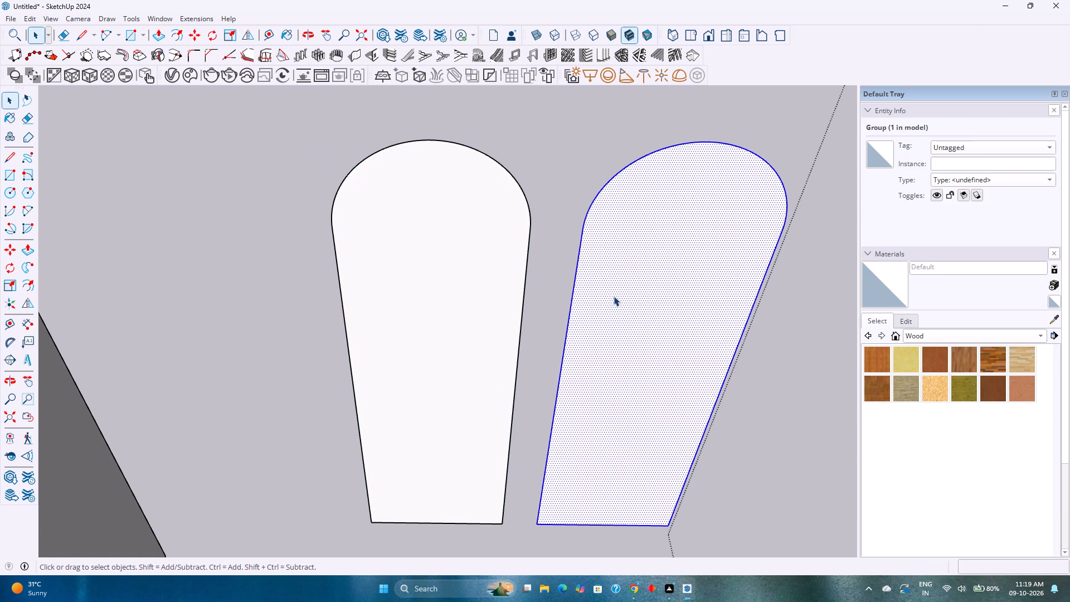
pyautogui.rightClick(614, 298)
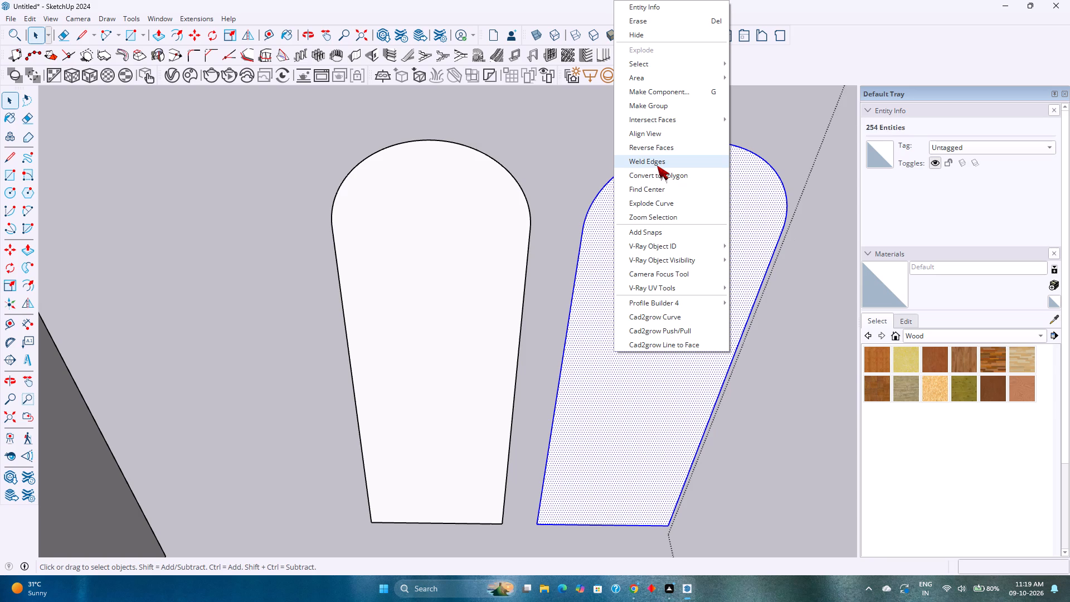
pyautogui.click(659, 106)
pyautogui.doubleClick(681, 248)
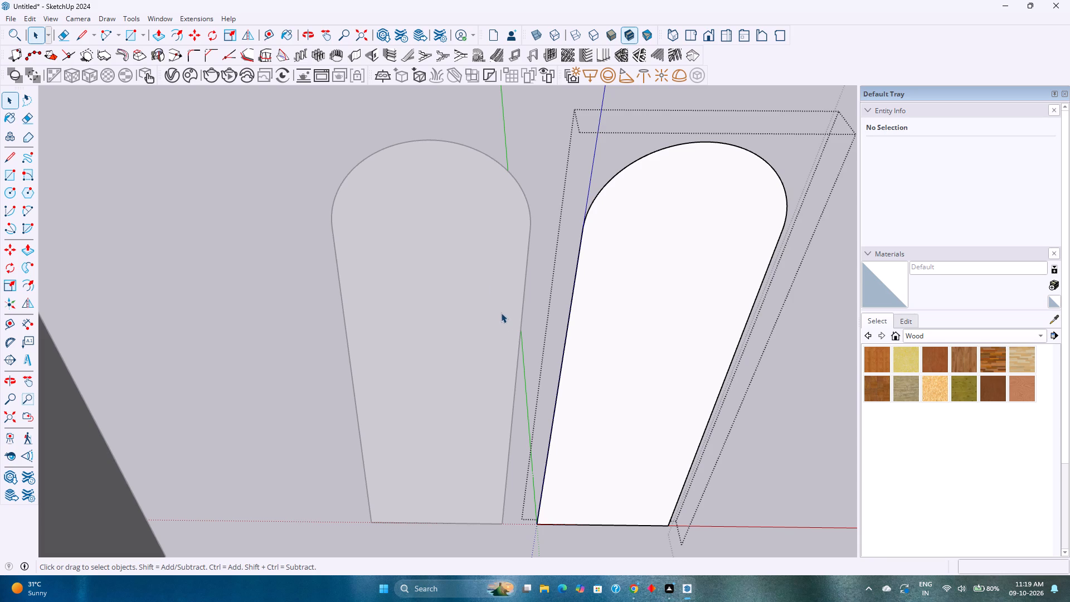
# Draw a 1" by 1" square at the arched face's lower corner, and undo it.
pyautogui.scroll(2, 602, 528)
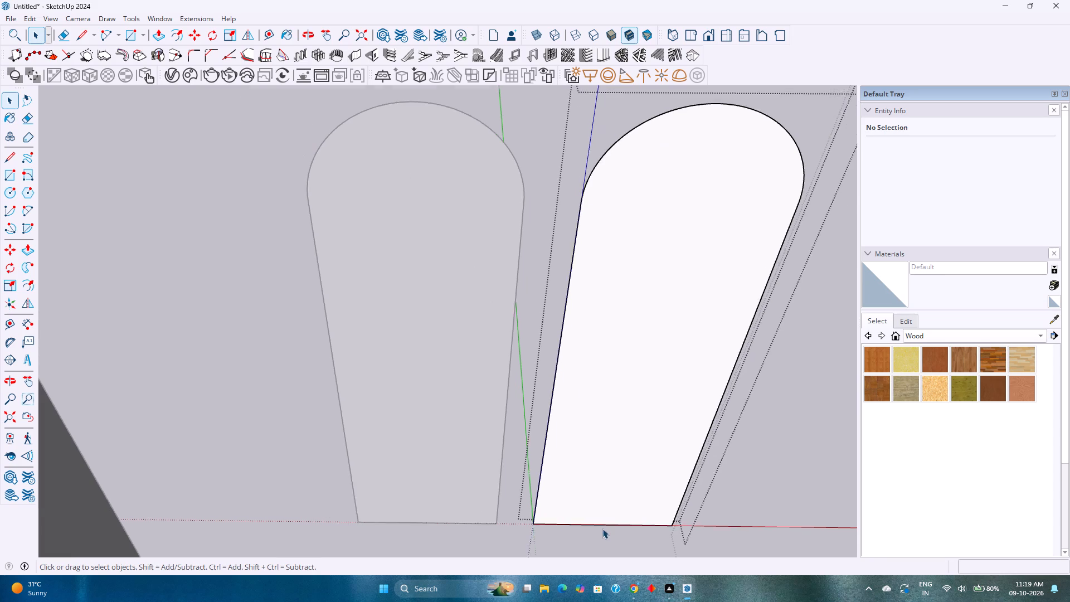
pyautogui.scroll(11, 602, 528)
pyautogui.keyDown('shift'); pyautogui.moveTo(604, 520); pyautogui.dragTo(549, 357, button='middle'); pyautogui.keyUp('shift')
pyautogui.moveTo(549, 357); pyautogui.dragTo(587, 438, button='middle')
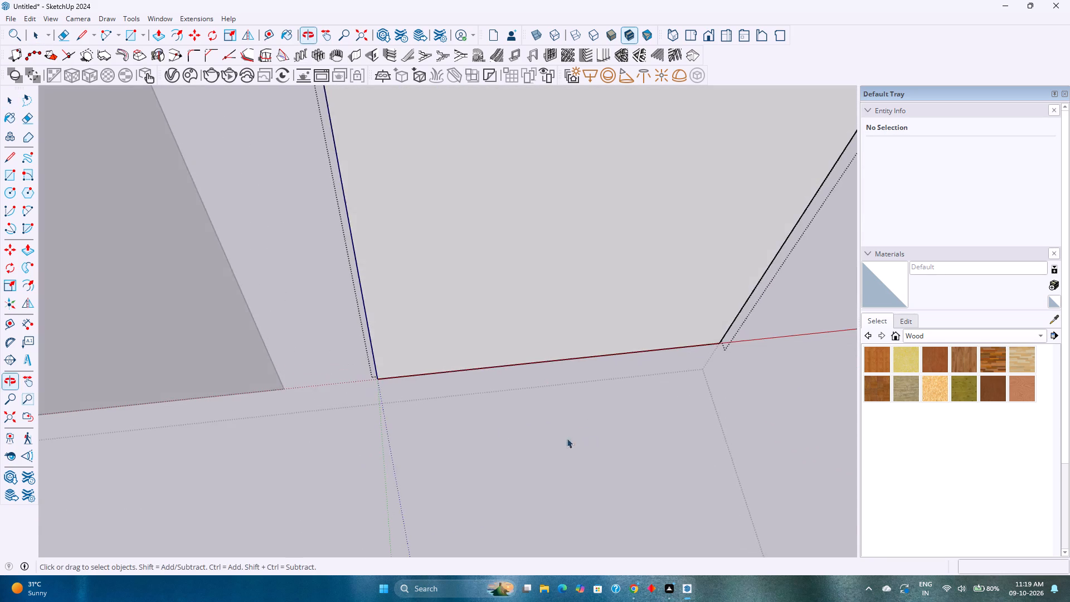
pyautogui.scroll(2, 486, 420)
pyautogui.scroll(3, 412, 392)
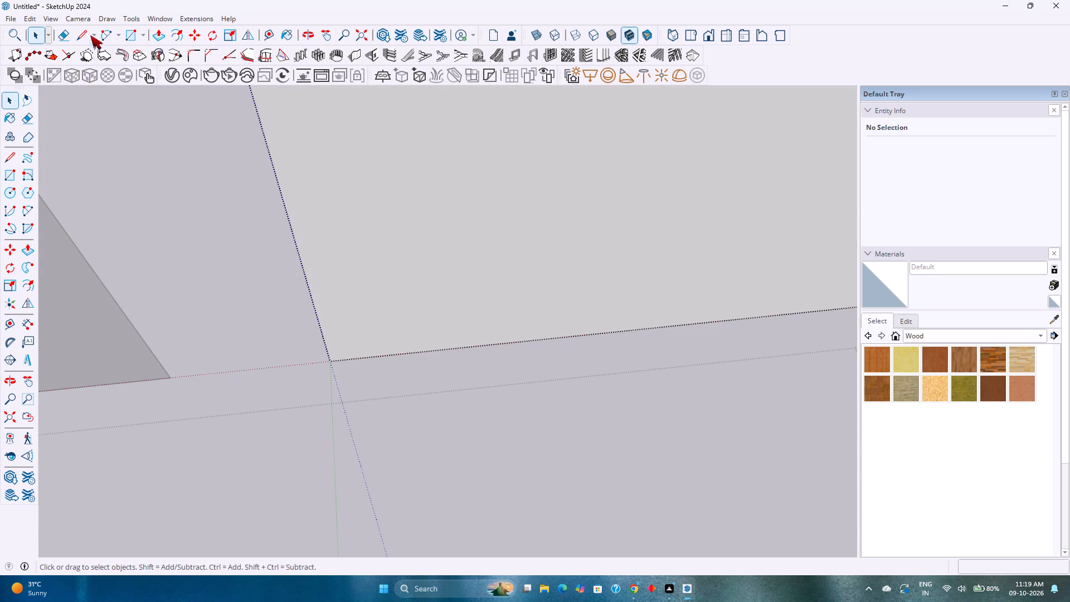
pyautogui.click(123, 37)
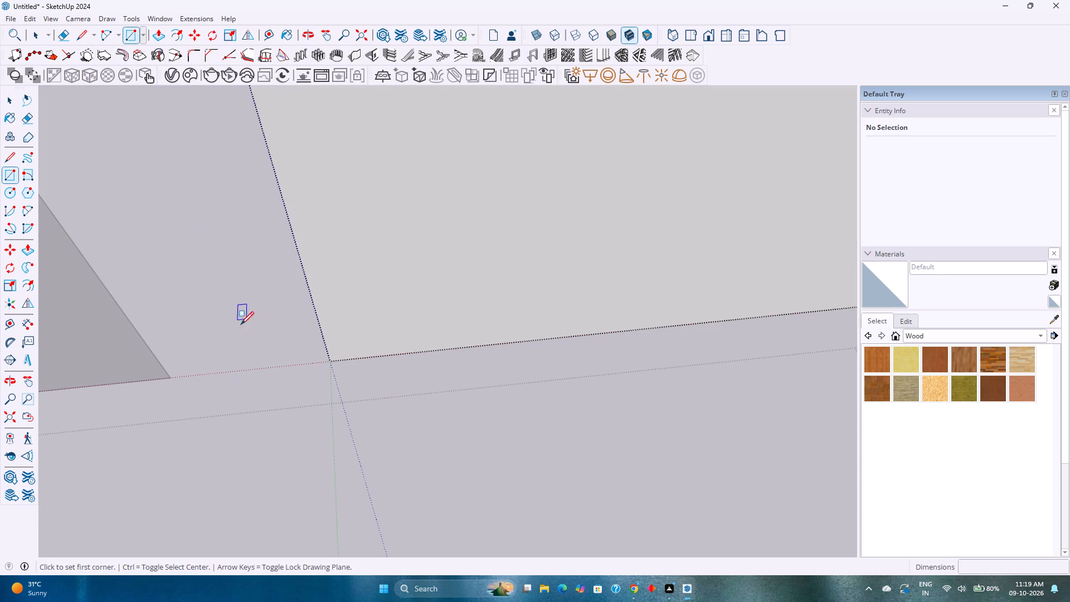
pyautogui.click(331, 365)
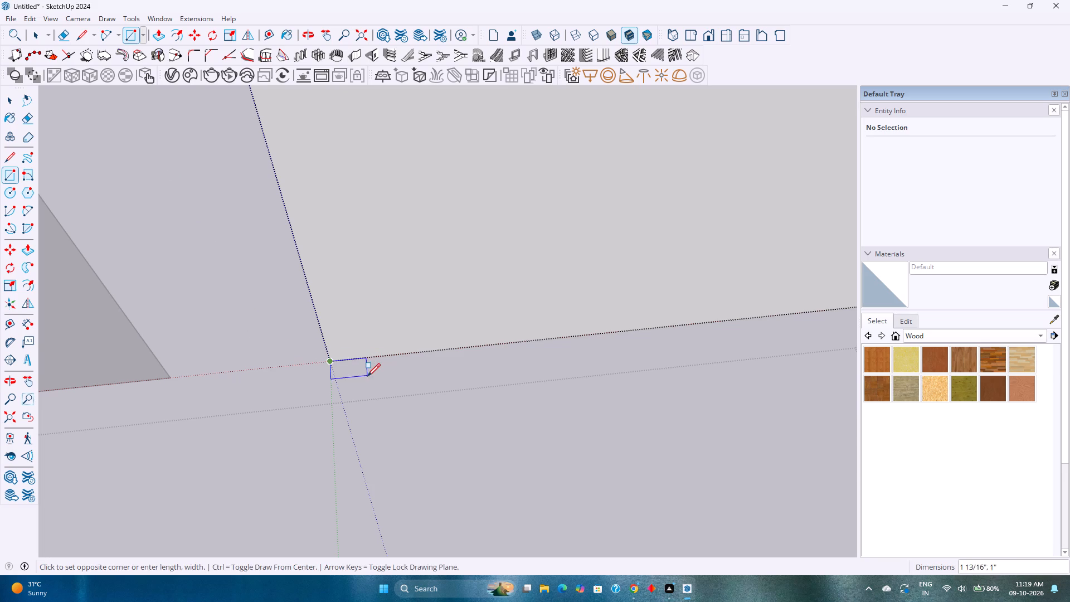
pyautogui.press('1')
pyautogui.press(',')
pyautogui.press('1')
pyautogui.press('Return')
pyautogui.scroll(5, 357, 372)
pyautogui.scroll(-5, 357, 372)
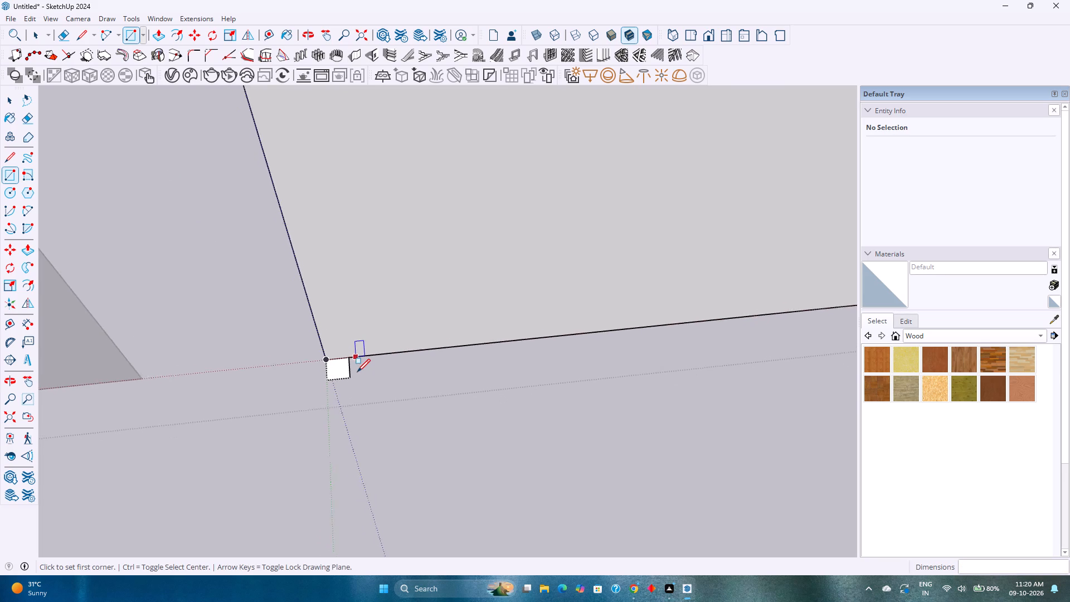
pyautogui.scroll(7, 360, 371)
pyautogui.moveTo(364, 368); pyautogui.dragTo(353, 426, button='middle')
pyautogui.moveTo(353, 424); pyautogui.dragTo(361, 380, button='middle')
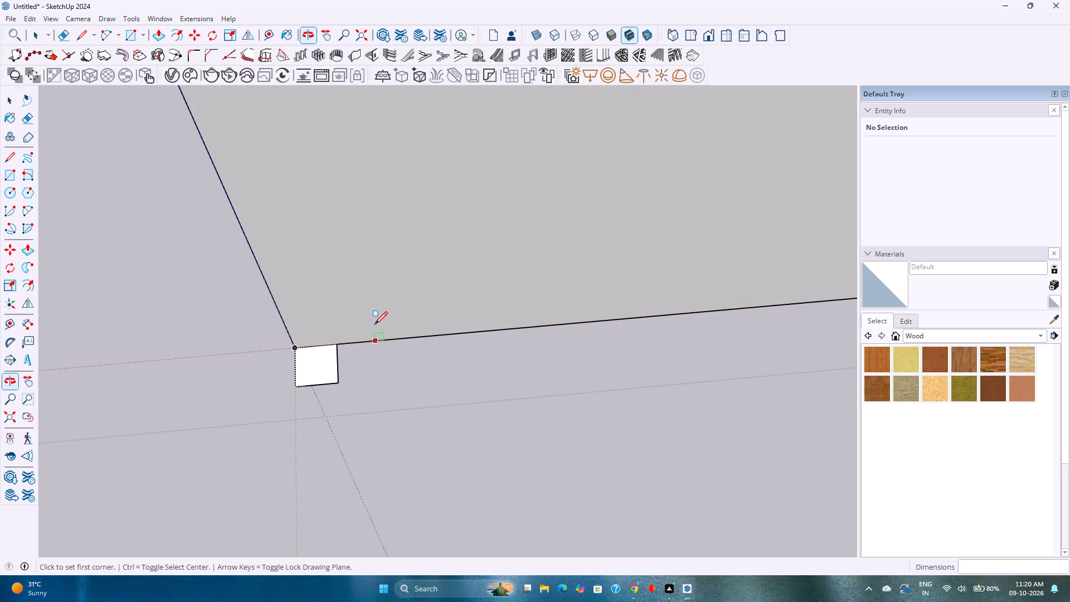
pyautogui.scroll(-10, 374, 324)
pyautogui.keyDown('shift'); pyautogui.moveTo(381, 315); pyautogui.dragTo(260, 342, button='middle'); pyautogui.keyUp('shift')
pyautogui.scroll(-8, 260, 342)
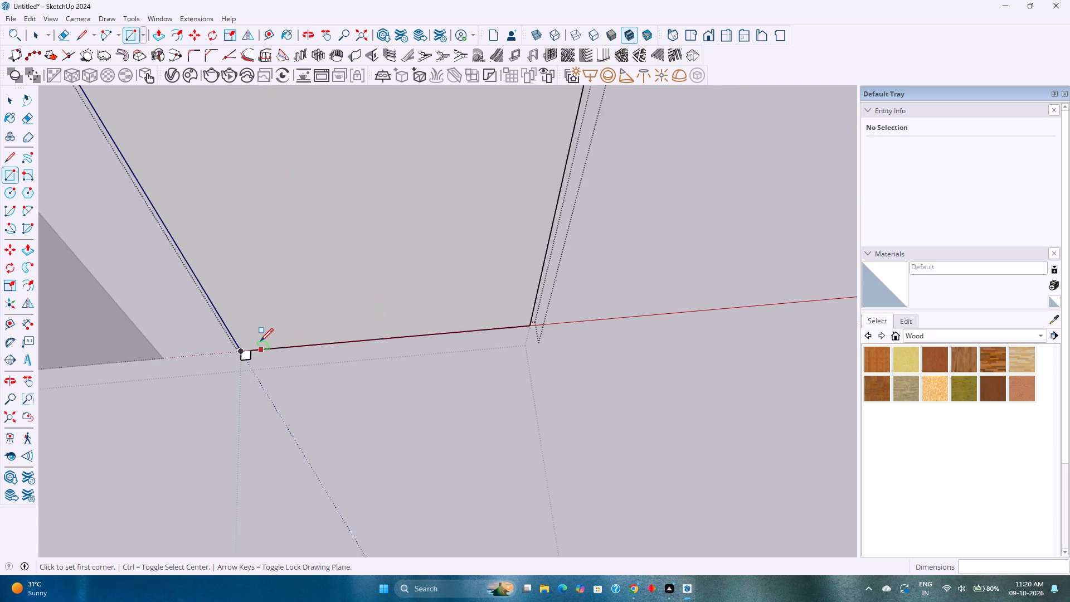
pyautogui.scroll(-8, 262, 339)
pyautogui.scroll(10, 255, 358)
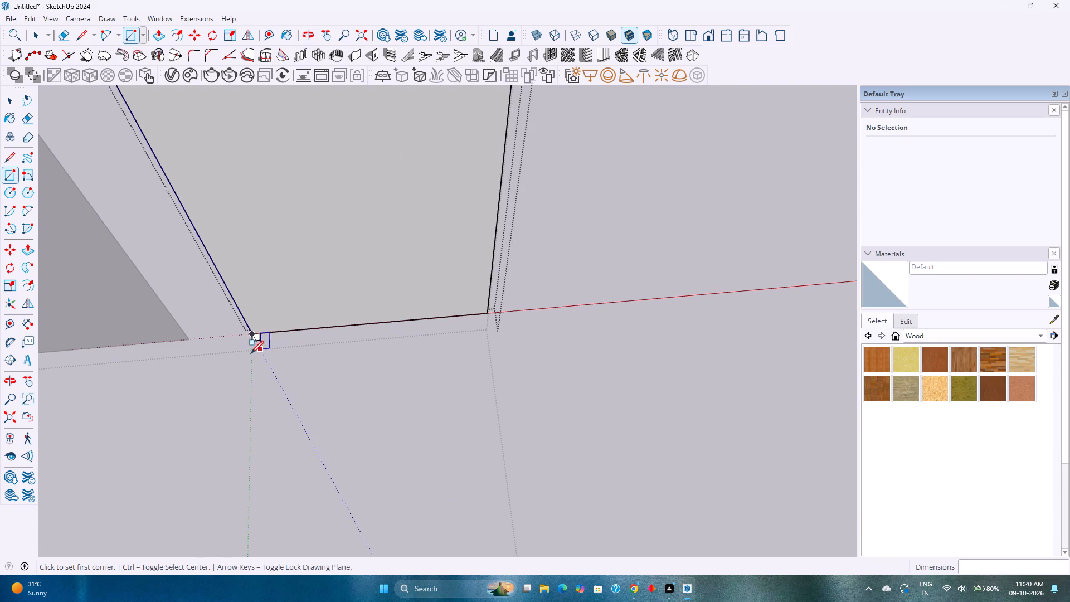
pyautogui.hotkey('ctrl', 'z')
# Draw a 1.5" by 1" rectangle starting from the arched face's lower corner.
pyautogui.scroll(17, 254, 338)
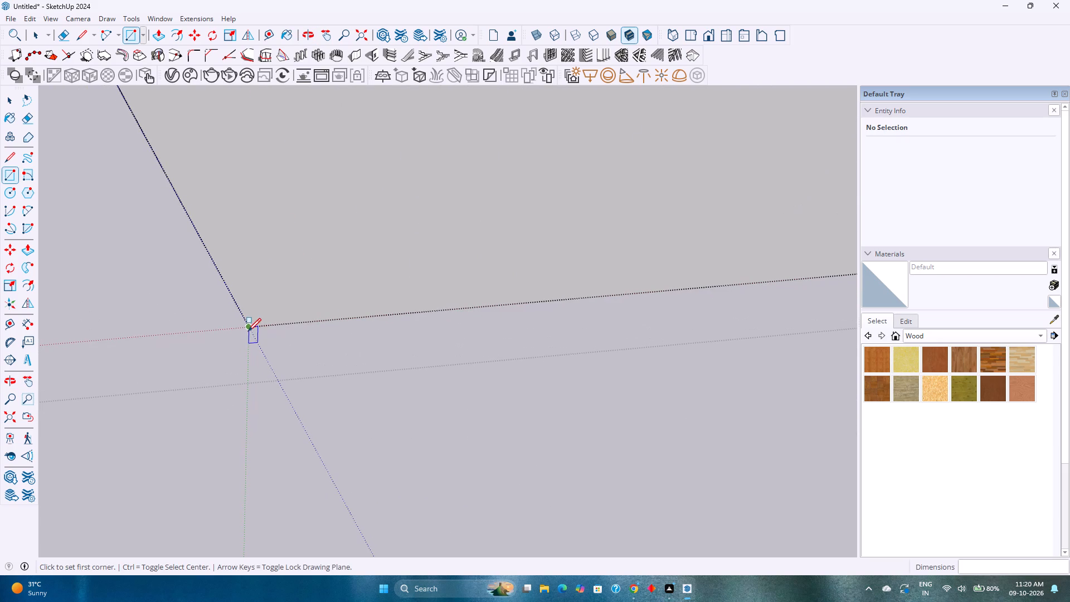
pyautogui.click(248, 328)
pyautogui.press('1')
pyautogui.press('.')
pyautogui.press('5')
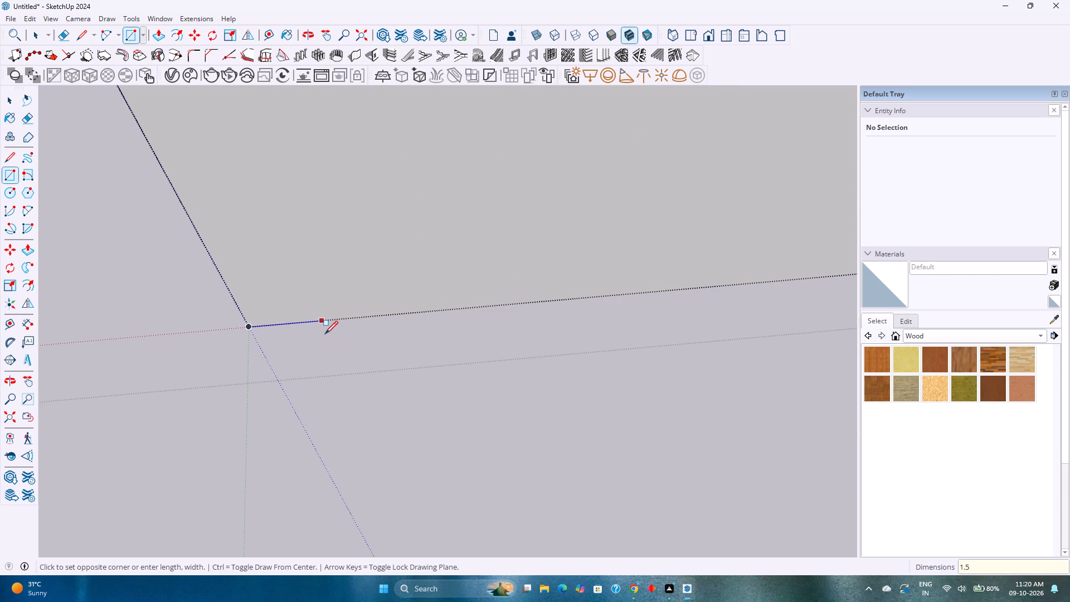
pyautogui.press(',')
pyautogui.press('1')
pyautogui.press('Return')
pyautogui.moveTo(276, 343); pyautogui.dragTo(339, 224, button='middle')
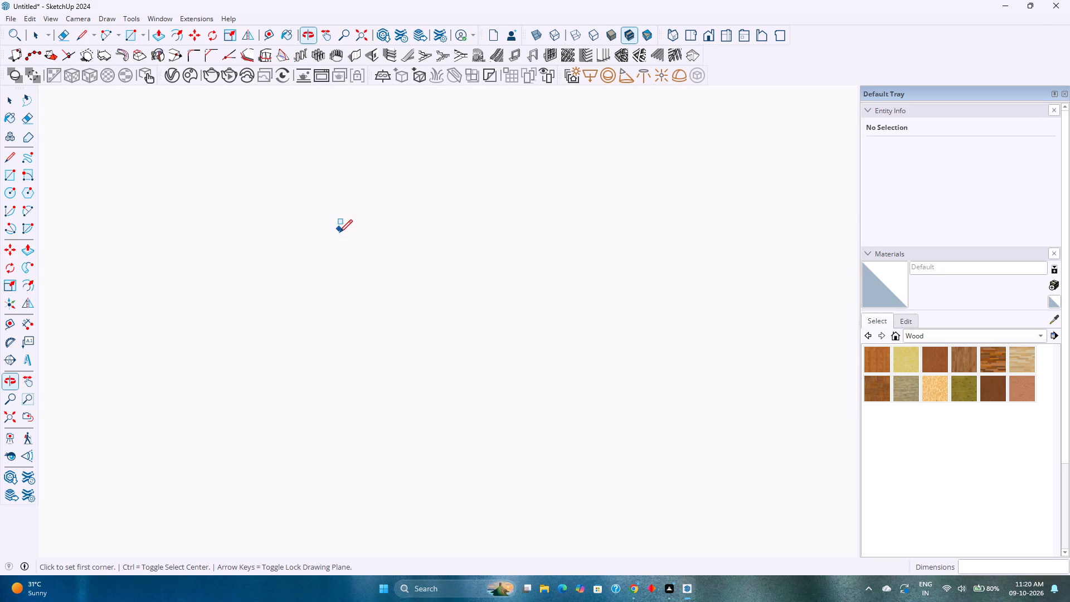
pyautogui.scroll(-20, 339, 233)
pyautogui.scroll(-18, 339, 233)
pyautogui.scroll(1, 335, 244)
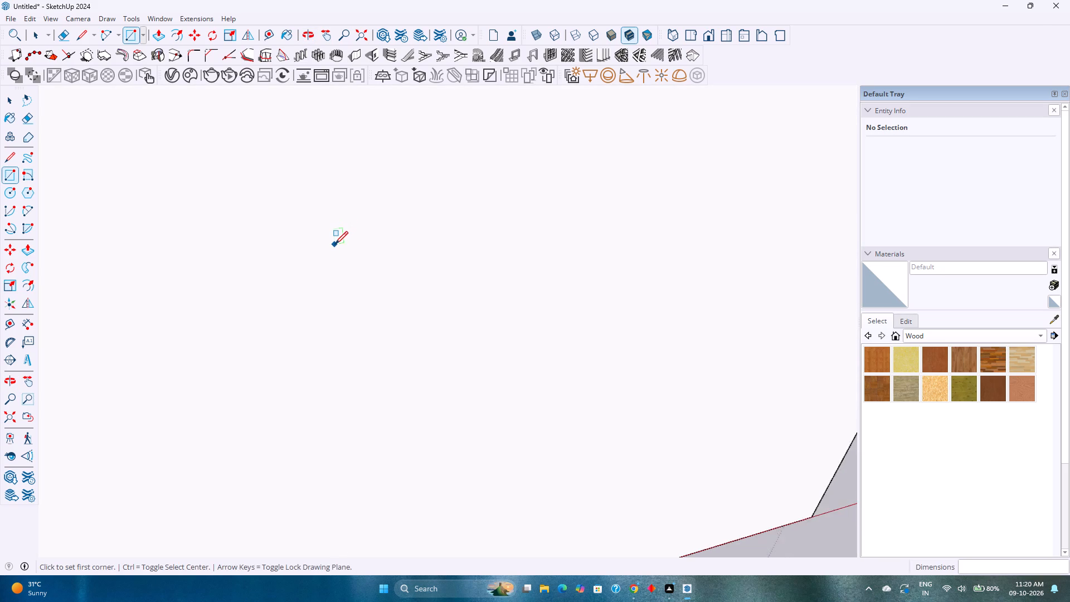
pyautogui.scroll(-5, 335, 244)
pyautogui.scroll(1, 335, 244)
pyautogui.scroll(-6, 335, 244)
pyautogui.scroll(1, 335, 244)
pyautogui.scroll(-5, 335, 244)
pyautogui.moveTo(278, 455); pyautogui.dragTo(325, 458, button='middle')
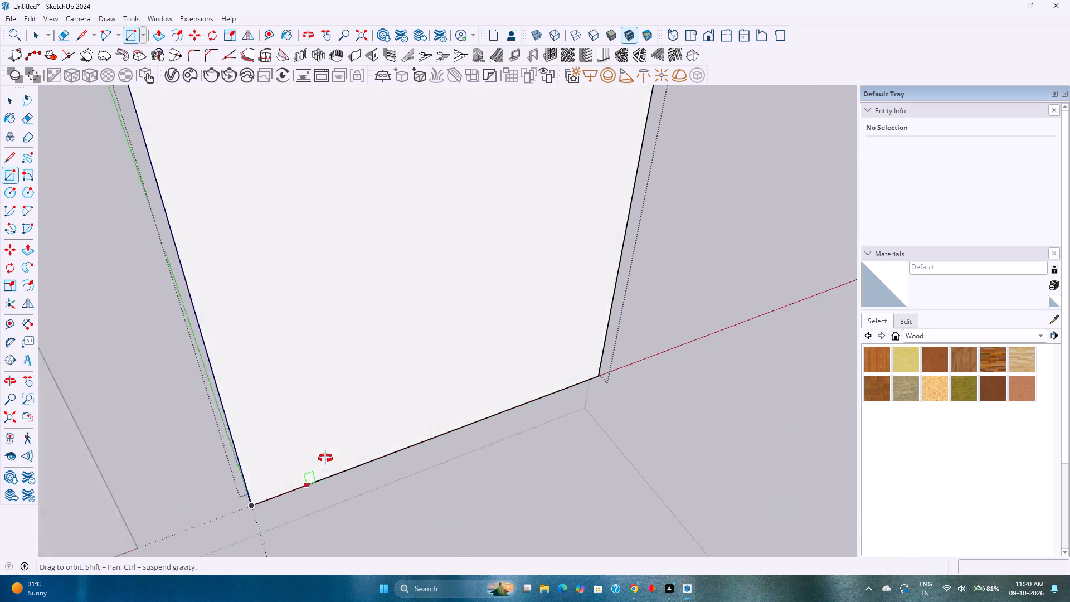
# Undo the last rectangle and draw a 1.5" by 1" rectangle from the arched face's lower corner.
pyautogui.moveTo(325, 458); pyautogui.dragTo(499, 424, button='middle')
pyautogui.hotkey('ctrl', 'z')
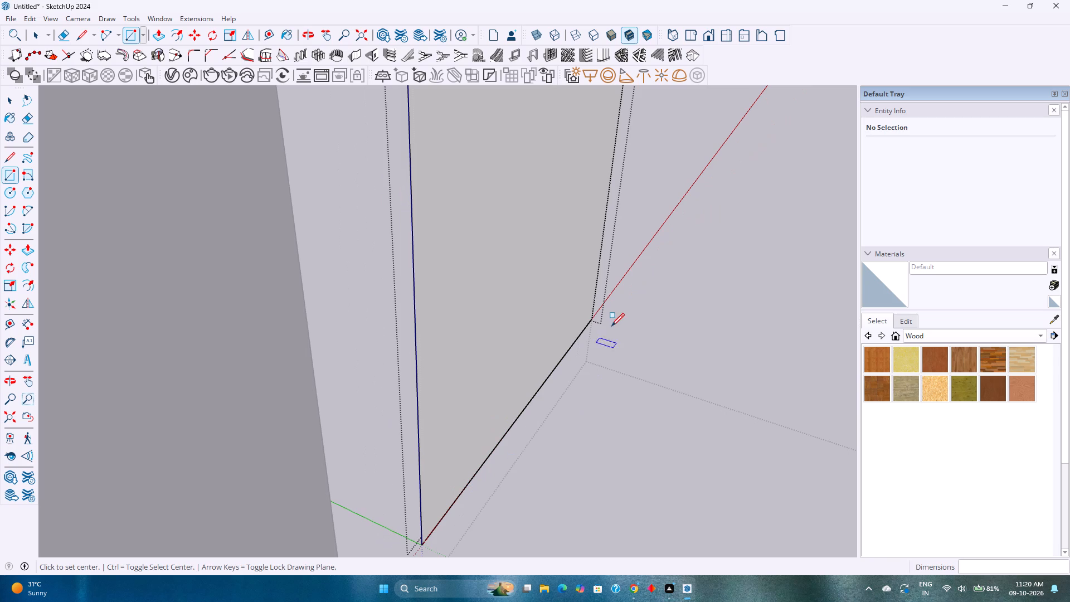
pyautogui.scroll(8, 598, 321)
pyautogui.scroll(-2, 587, 328)
pyautogui.keyDown('shift'); pyautogui.moveTo(514, 405); pyautogui.dragTo(590, 297, button='middle'); pyautogui.keyUp('shift')
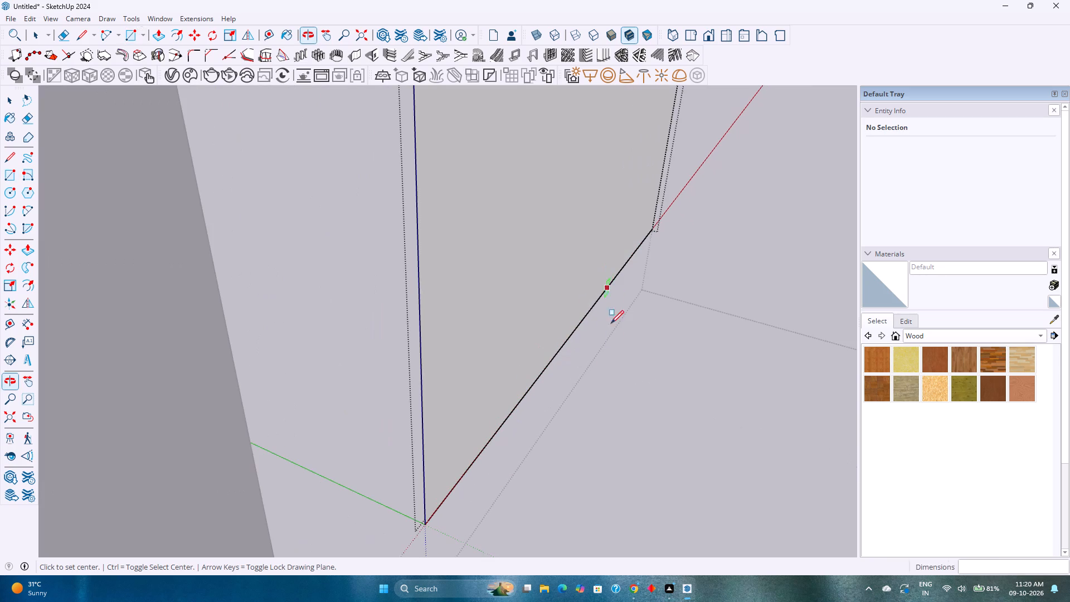
pyautogui.moveTo(589, 409); pyautogui.dragTo(426, 416, button='middle')
pyautogui.keyDown('shift'); pyautogui.scroll(-1, 431, 432); pyautogui.keyUp('shift')
pyautogui.keyDown('shift'); pyautogui.moveTo(431, 432); pyautogui.dragTo(446, 346, button='middle'); pyautogui.keyUp('shift')
pyautogui.moveTo(468, 398); pyautogui.dragTo(367, 405, button='middle')
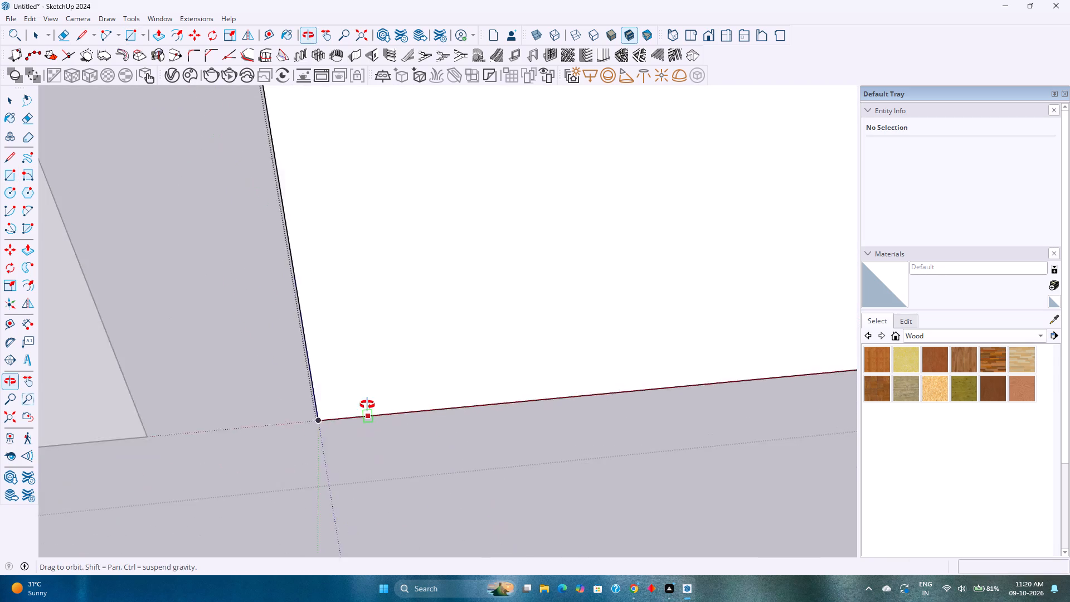
pyautogui.moveTo(367, 405); pyautogui.dragTo(403, 372, button='middle')
pyautogui.keyDown('shift'); pyautogui.moveTo(397, 412); pyautogui.dragTo(431, 356, button='middle'); pyautogui.keyUp('shift')
pyautogui.moveTo(440, 357); pyautogui.dragTo(376, 464, button='middle')
pyautogui.scroll(3, 378, 316)
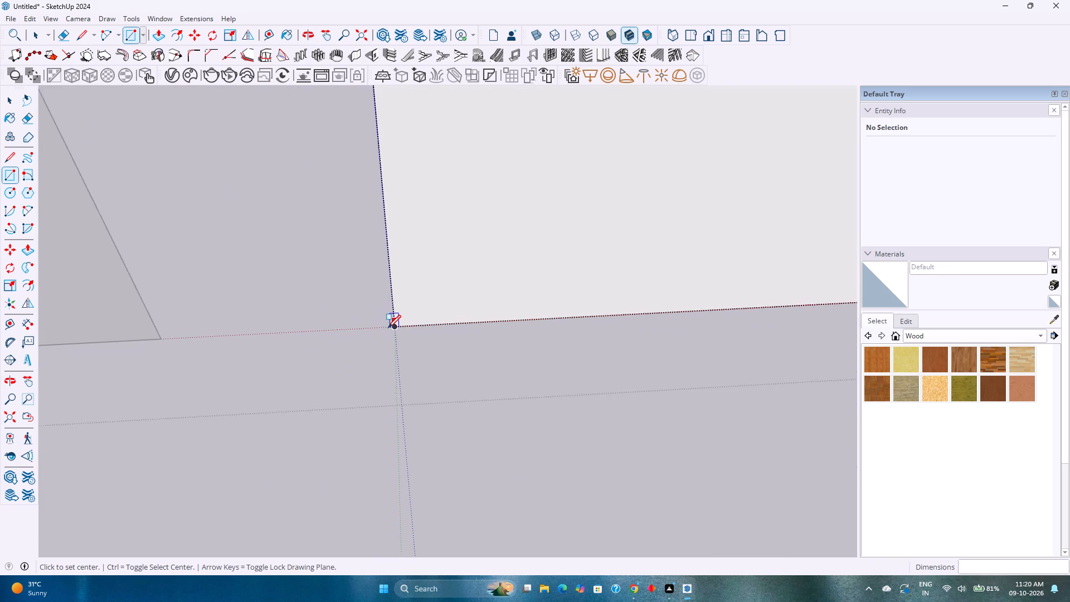
pyautogui.scroll(3, 388, 328)
pyautogui.click(396, 326)
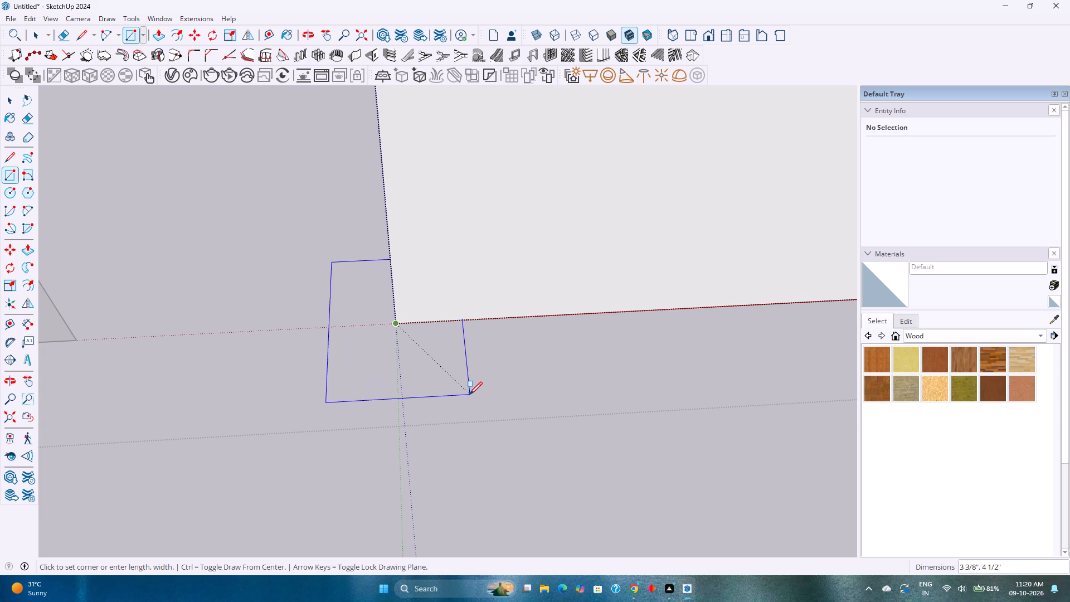
pyautogui.press('1')
pyautogui.press('.')
pyautogui.press('5')
pyautogui.press(',')
pyautogui.press('1')
pyautogui.press('Return')
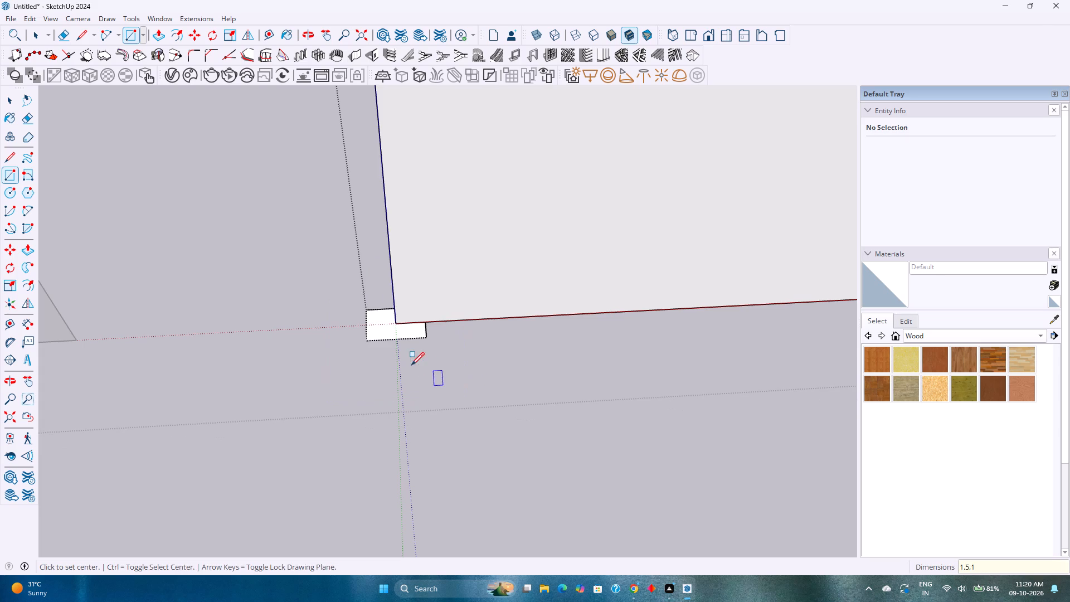
# Copy the small rectangle with its edges so the copy's corner sits on the arched face's lower corner.
pyautogui.scroll(3, 365, 334)
pyautogui.press('space')
pyautogui.click(377, 336)
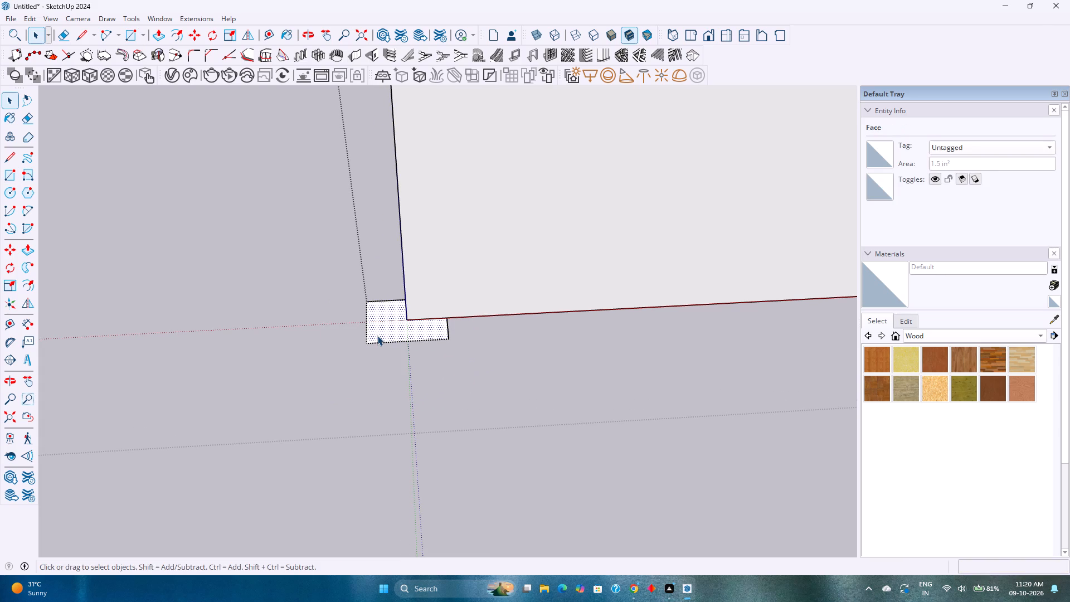
pyautogui.doubleClick(377, 337)
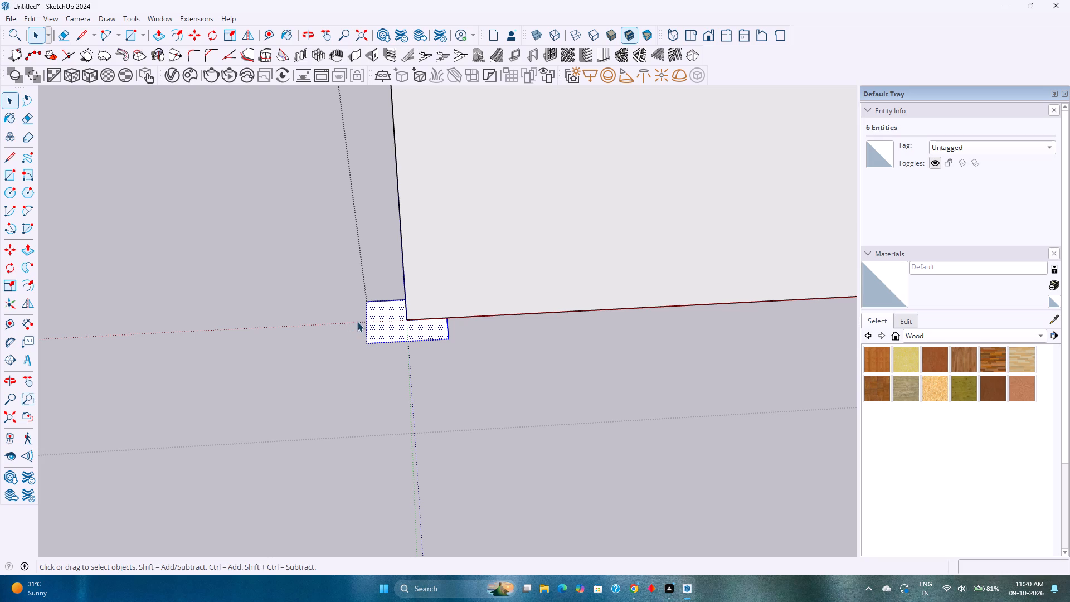
pyautogui.press('m')
pyautogui.click(367, 300)
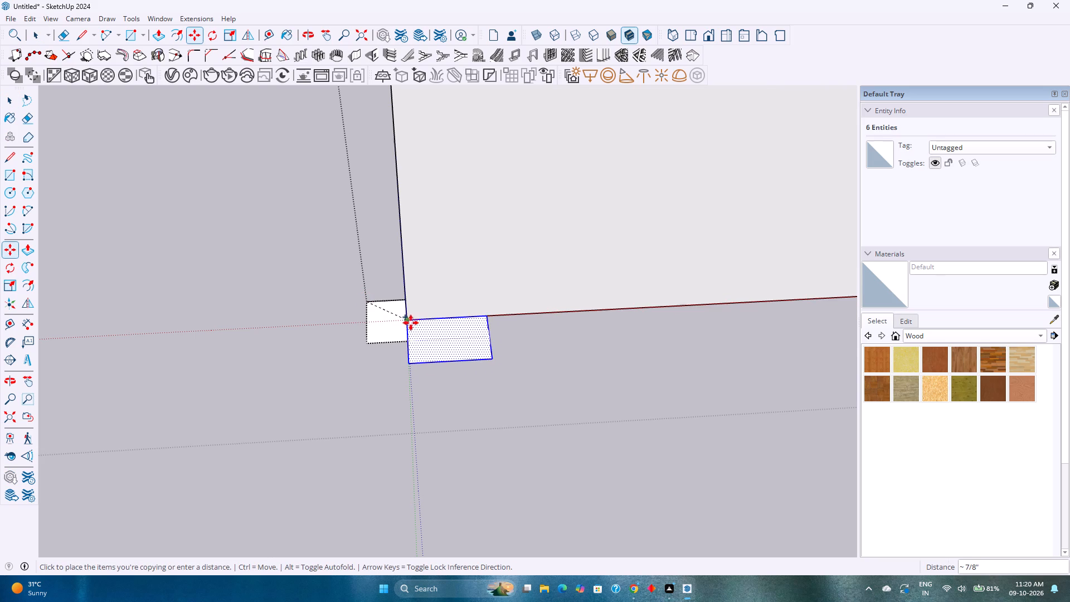
pyautogui.click(410, 322)
# Erase the original small rectangle's edges and the leftover lines, keeping only the copied rectangle at the arched face's corner.
pyautogui.press('e')
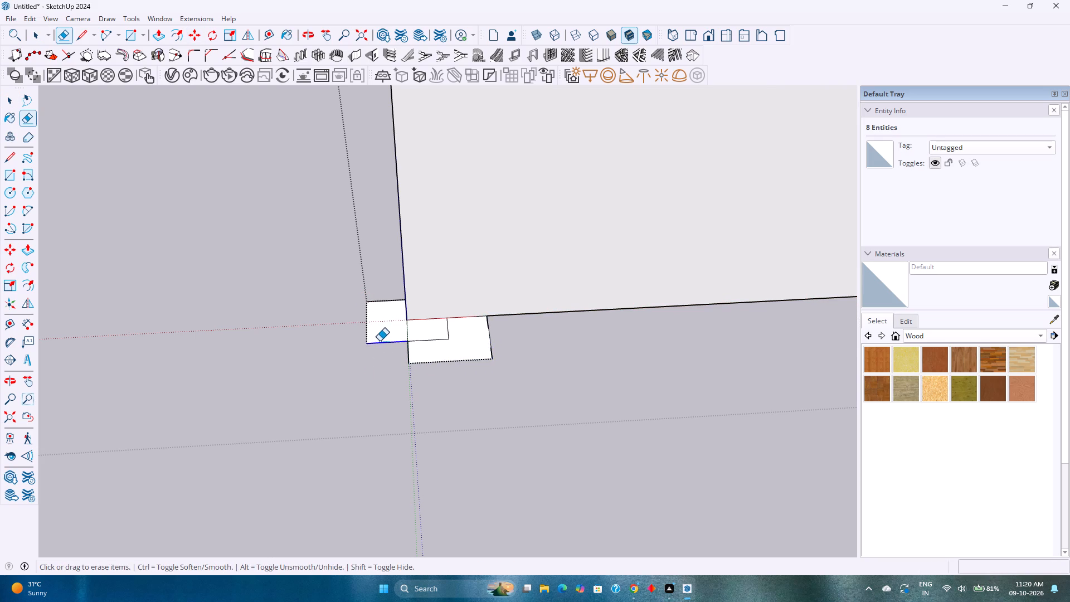
pyautogui.click(380, 341)
pyautogui.click(383, 303)
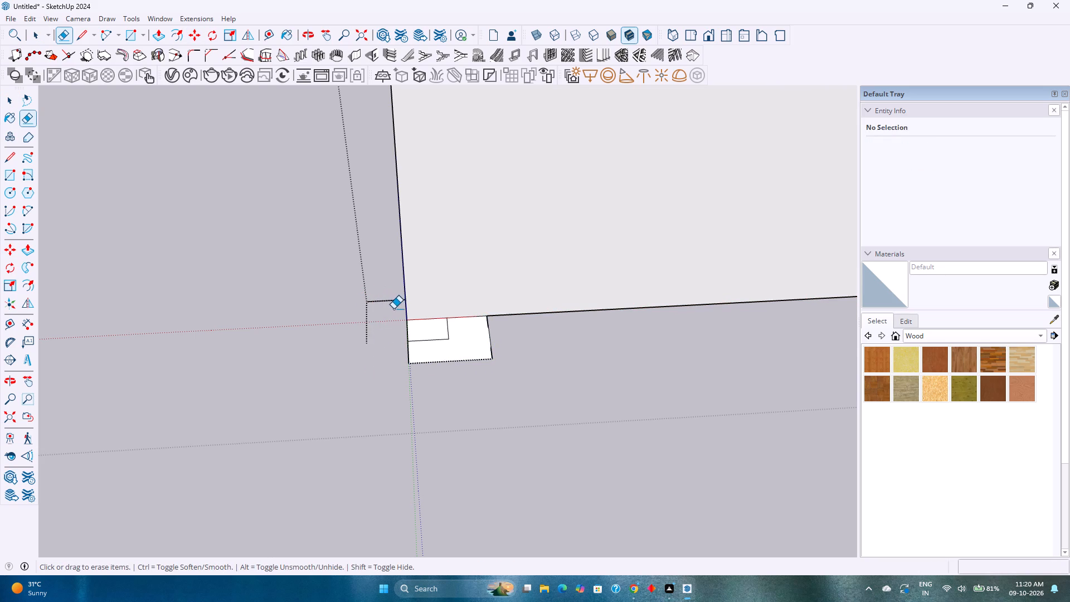
pyautogui.moveTo(387, 302); pyautogui.dragTo(383, 295)
pyautogui.click(418, 342)
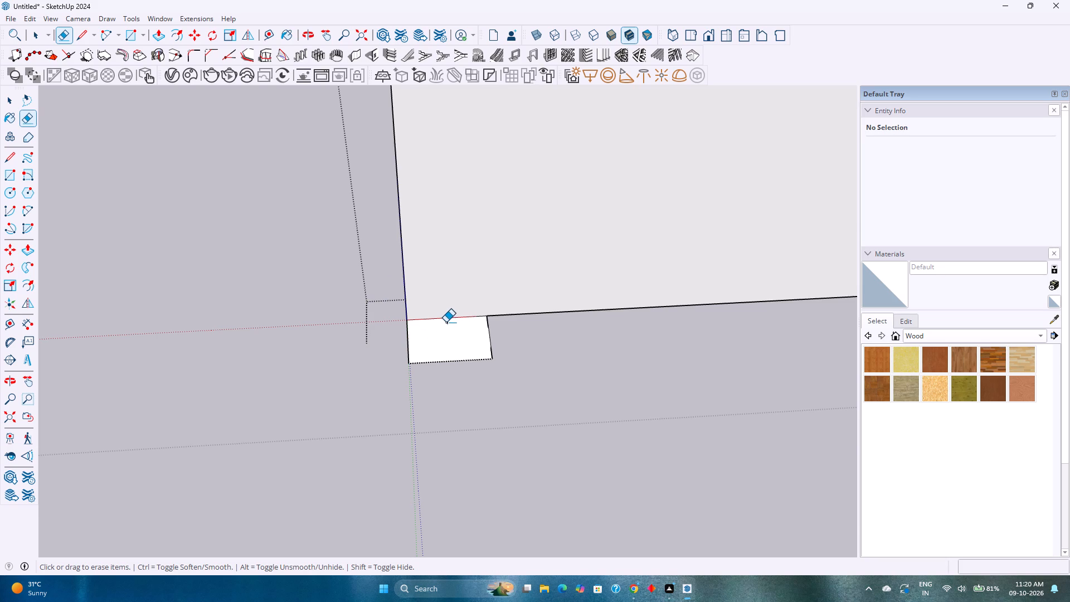
pyautogui.scroll(8, 446, 322)
pyautogui.click(448, 316)
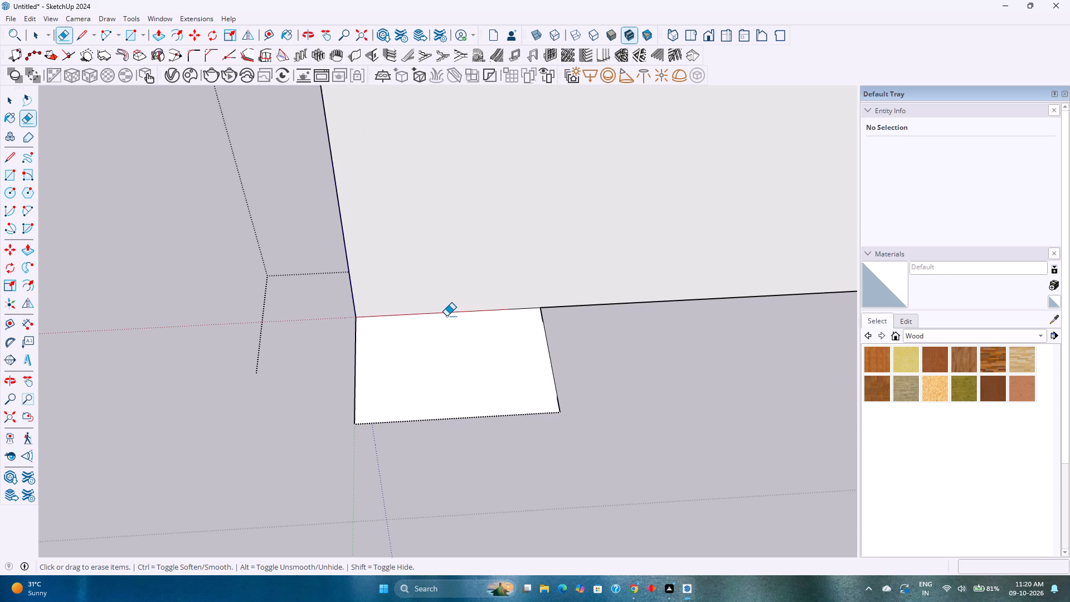
pyautogui.moveTo(321, 355); pyautogui.dragTo(800, 344, button='middle')
pyautogui.moveTo(412, 334); pyautogui.dragTo(402, 308)
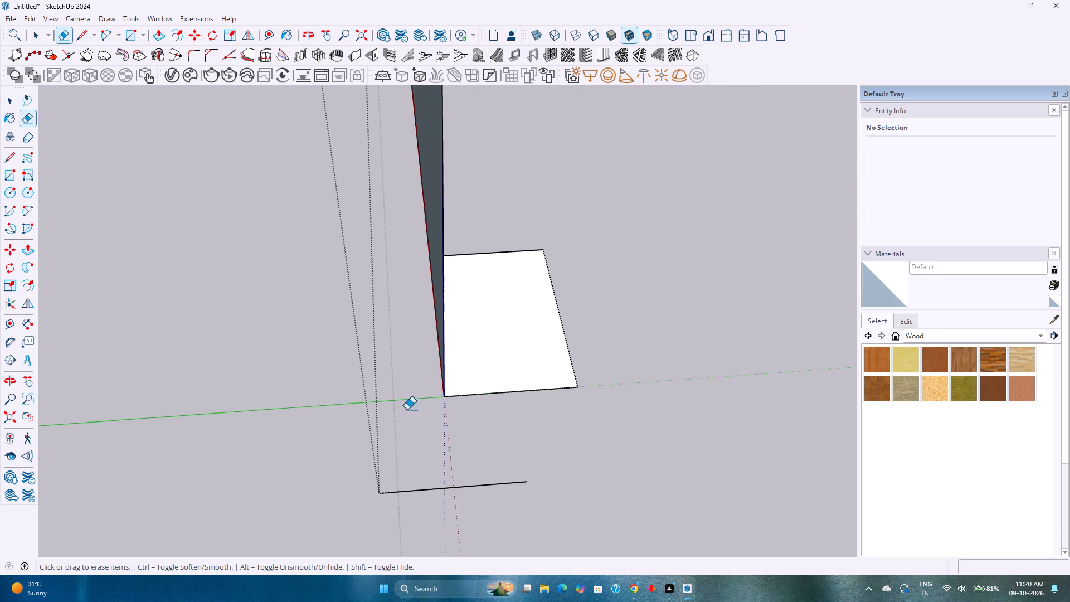
pyautogui.moveTo(406, 491); pyautogui.dragTo(410, 499)
pyautogui.moveTo(502, 479); pyautogui.dragTo(254, 455, button='middle')
pyautogui.scroll(-3, 291, 445)
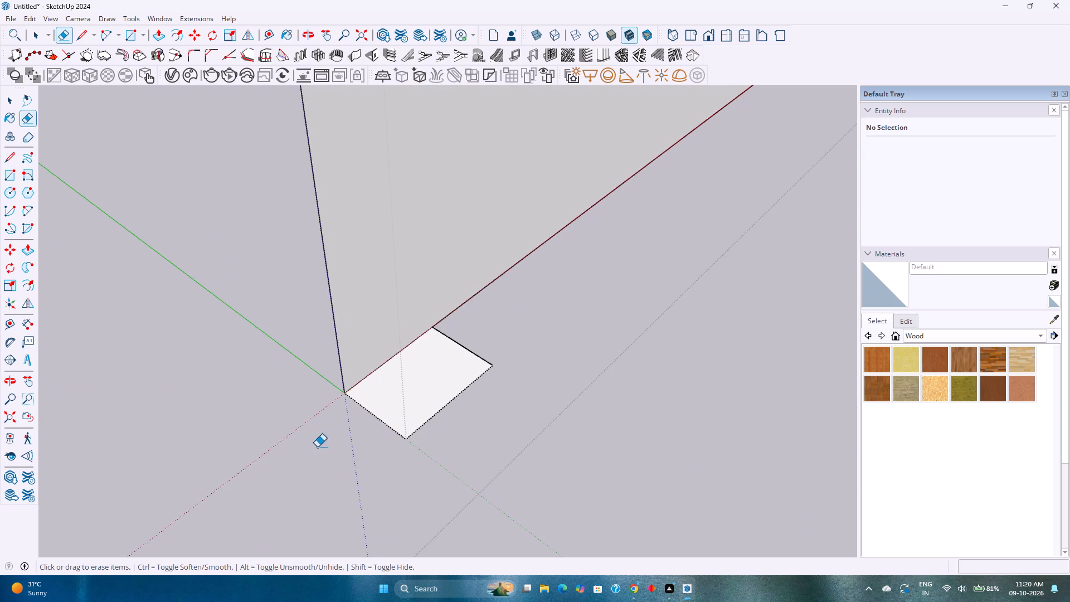
pyautogui.press('space')
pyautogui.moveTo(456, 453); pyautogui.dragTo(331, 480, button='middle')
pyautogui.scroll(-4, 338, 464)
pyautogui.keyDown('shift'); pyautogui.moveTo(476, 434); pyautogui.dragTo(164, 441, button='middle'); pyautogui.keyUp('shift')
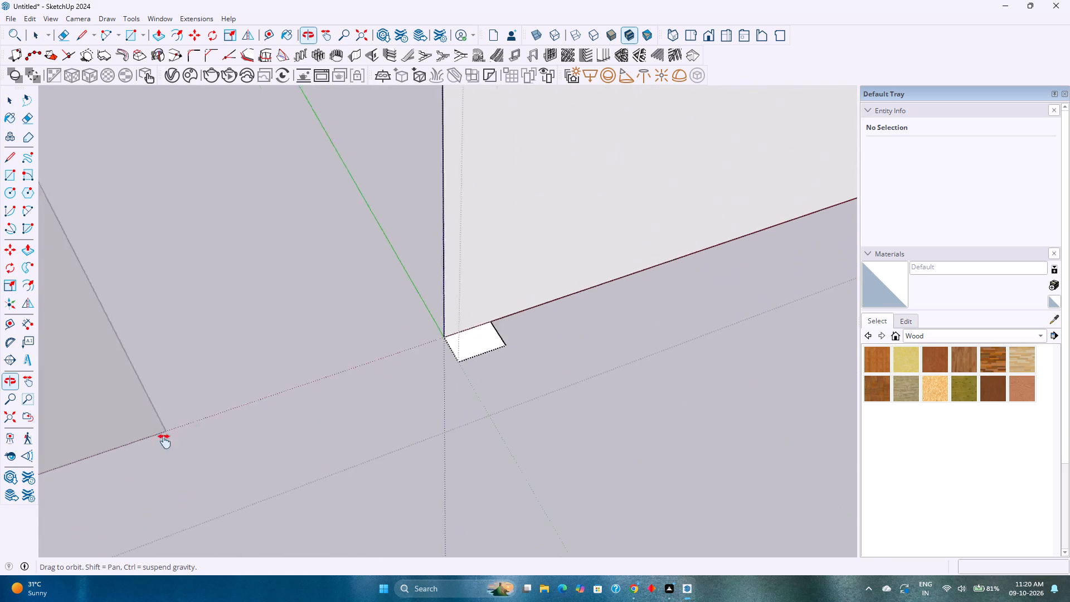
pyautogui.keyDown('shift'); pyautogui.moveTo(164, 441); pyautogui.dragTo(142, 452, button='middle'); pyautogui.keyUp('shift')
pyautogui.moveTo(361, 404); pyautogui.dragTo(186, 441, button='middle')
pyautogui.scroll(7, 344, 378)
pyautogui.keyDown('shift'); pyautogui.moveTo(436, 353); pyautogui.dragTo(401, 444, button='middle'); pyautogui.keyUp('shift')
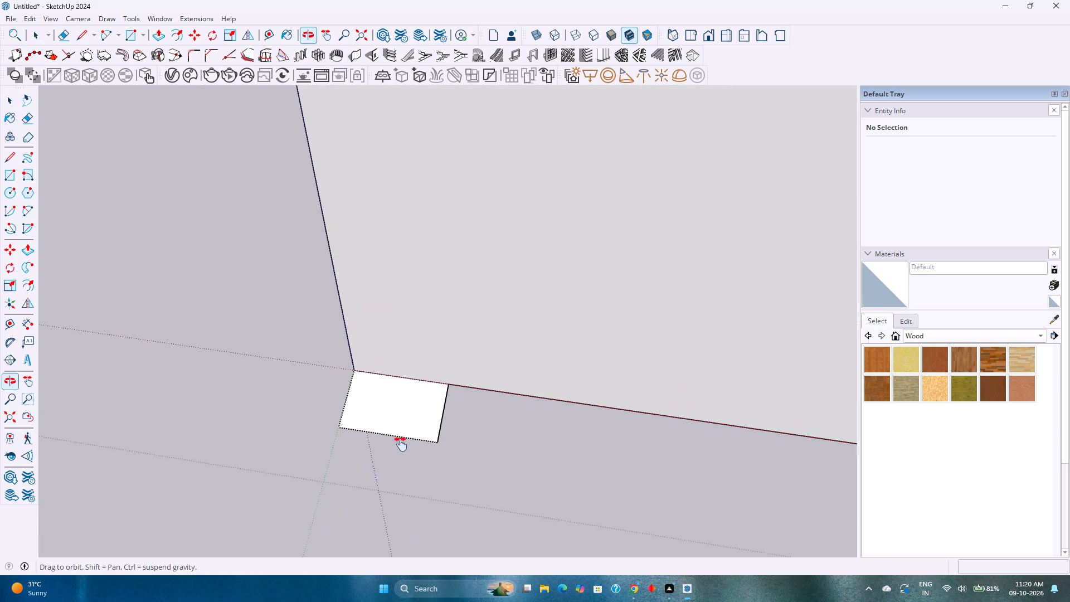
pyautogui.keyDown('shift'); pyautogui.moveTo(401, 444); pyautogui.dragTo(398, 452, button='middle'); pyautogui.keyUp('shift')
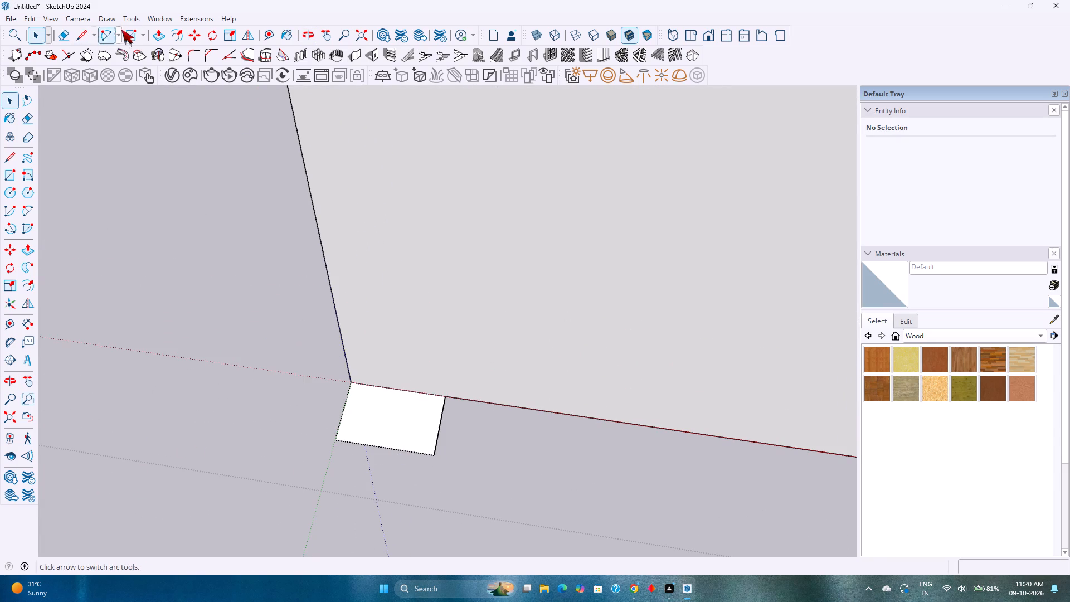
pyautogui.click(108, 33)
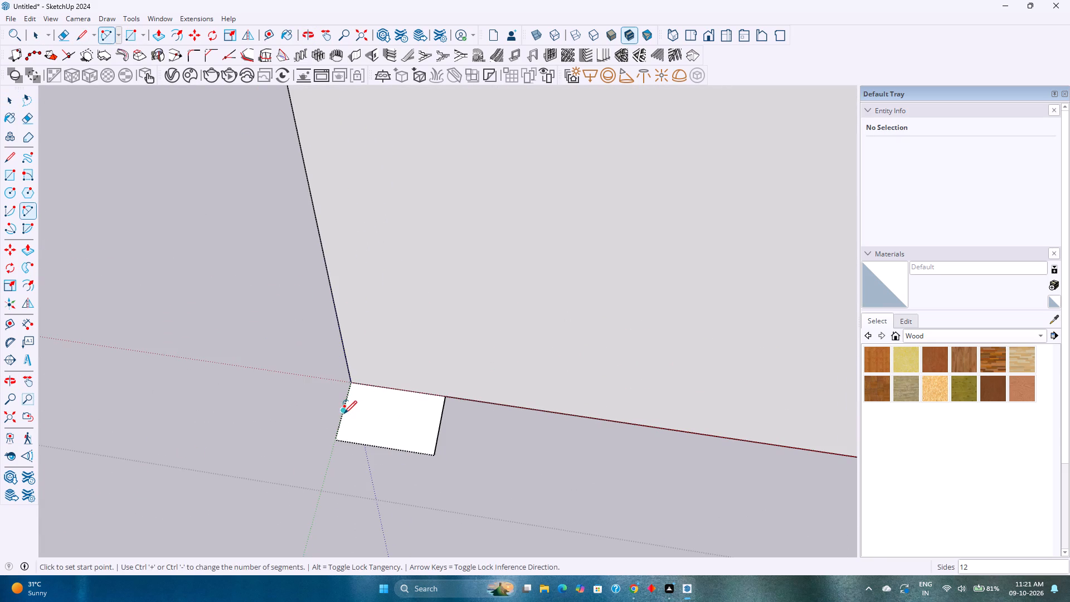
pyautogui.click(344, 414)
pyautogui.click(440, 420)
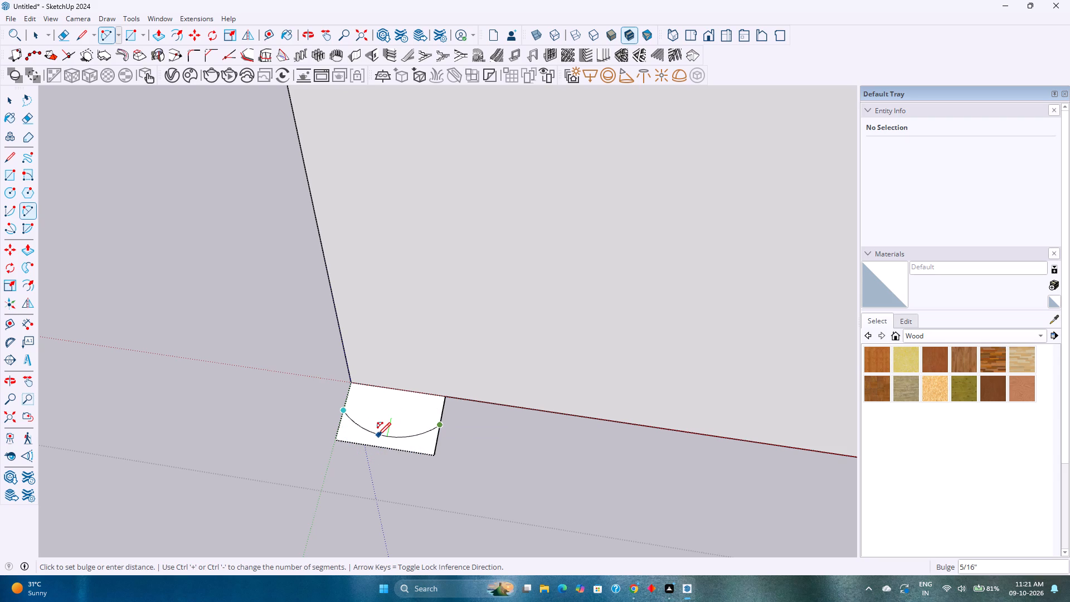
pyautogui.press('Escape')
# Draw a two-point arc inside the small rectangle across its 1 1/2" edge on the arched face, with a 1/2" bulge.
pyautogui.click(354, 383)
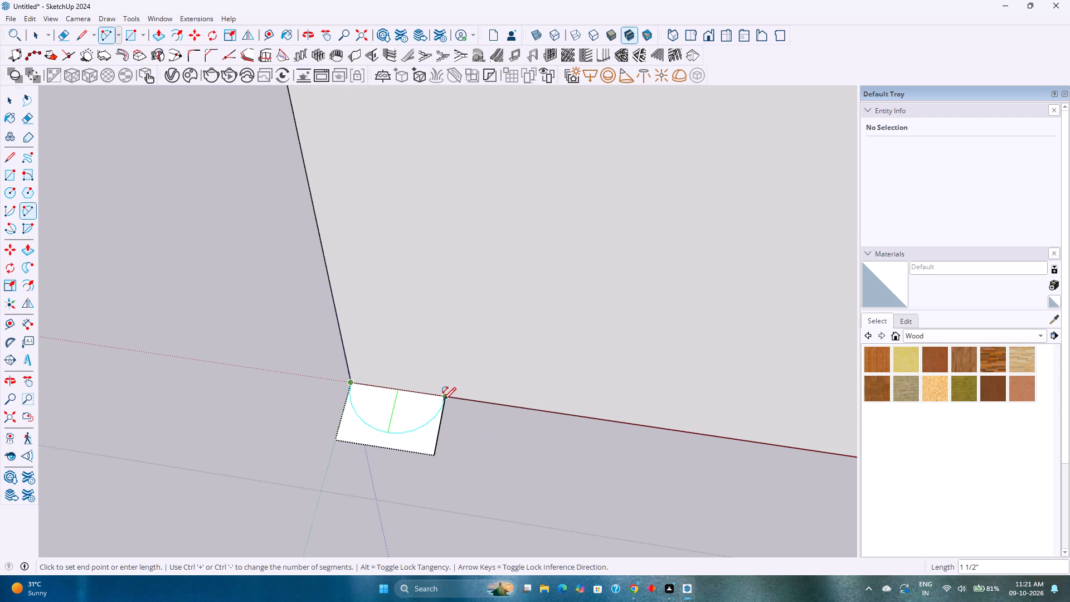
pyautogui.click(443, 400)
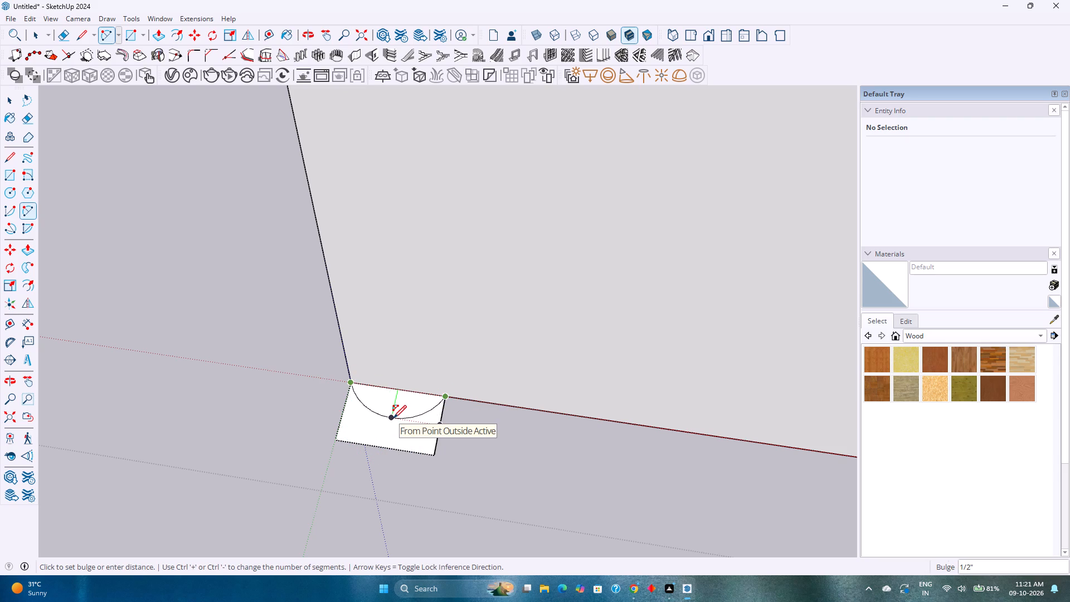
pyautogui.click(393, 418)
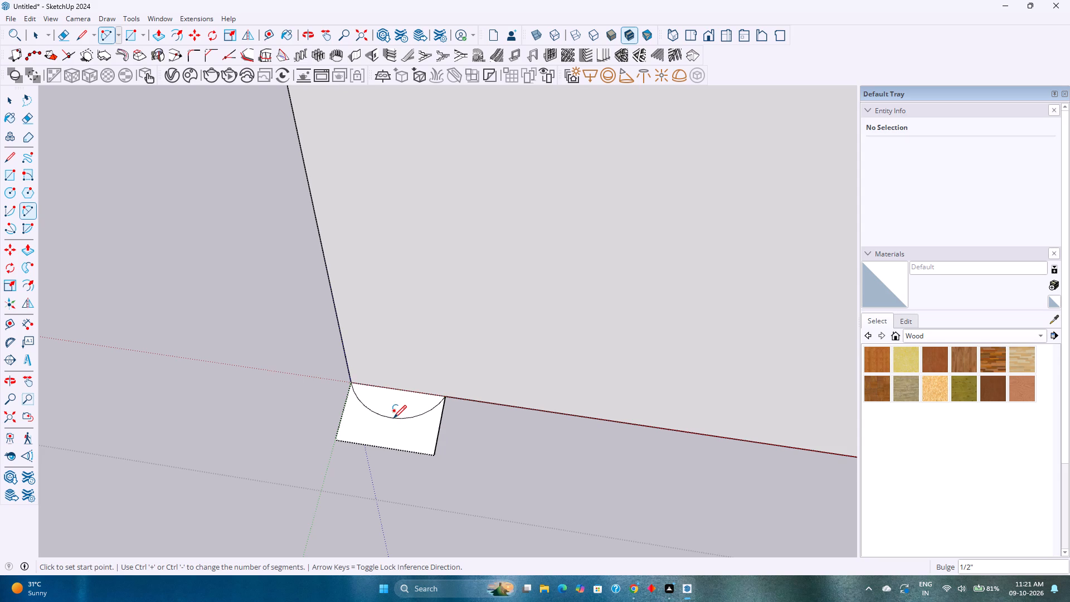
# Erase the rectangle's outer edges around the arc, keeping the arc-shaped face against the arched face's bottom edge.
pyautogui.press('e')
pyautogui.moveTo(438, 446); pyautogui.dragTo(424, 445)
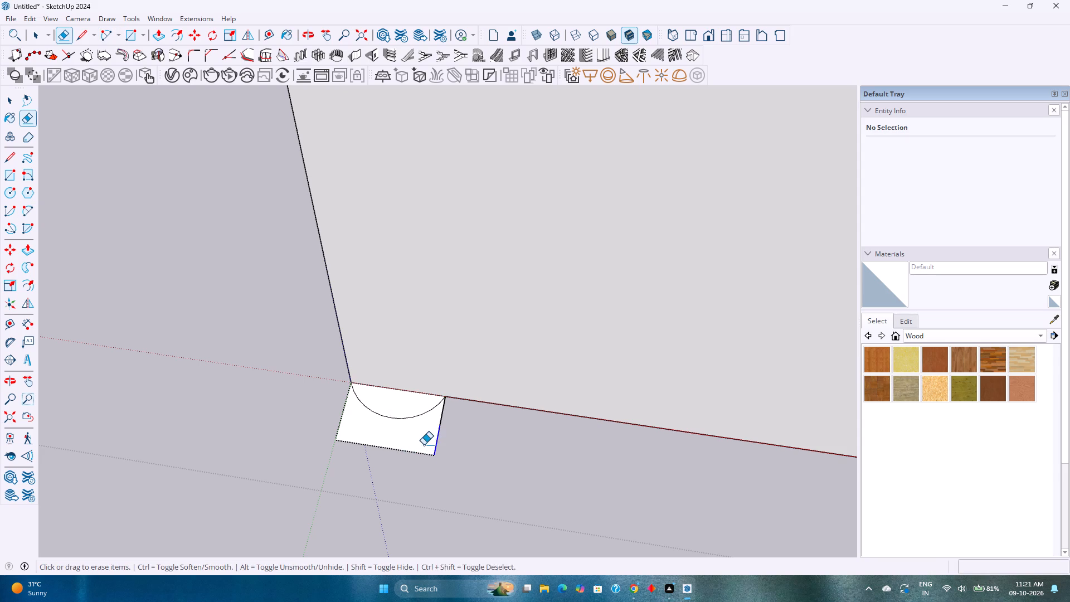
pyautogui.moveTo(424, 445); pyautogui.dragTo(418, 445)
pyautogui.click(441, 418)
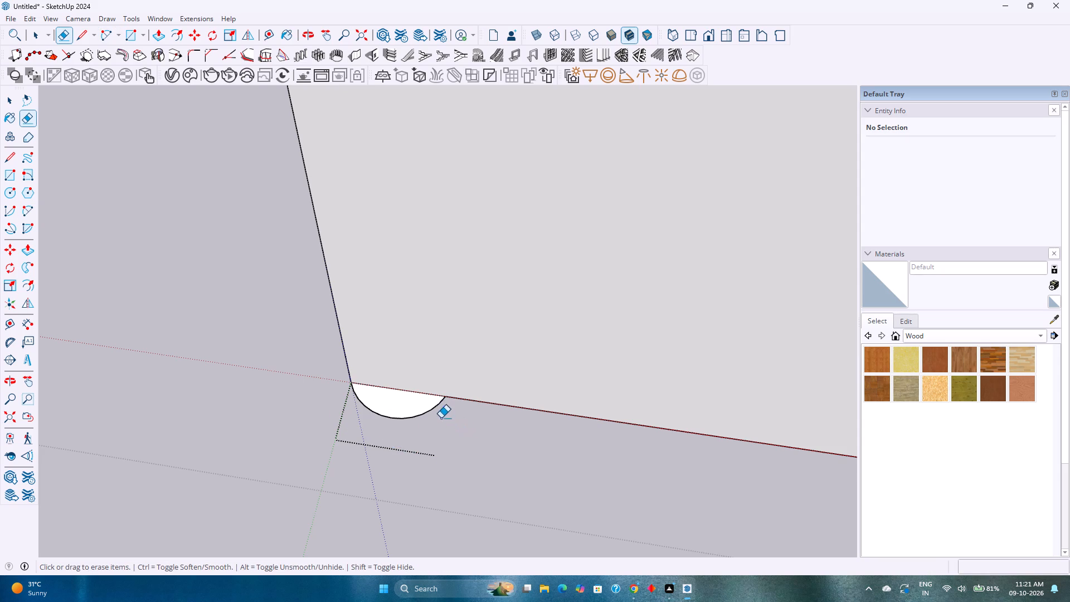
# Set the arc's segment count to 25, change it to 30, and finish with 40.
pyautogui.press('space')
pyautogui.click(414, 416)
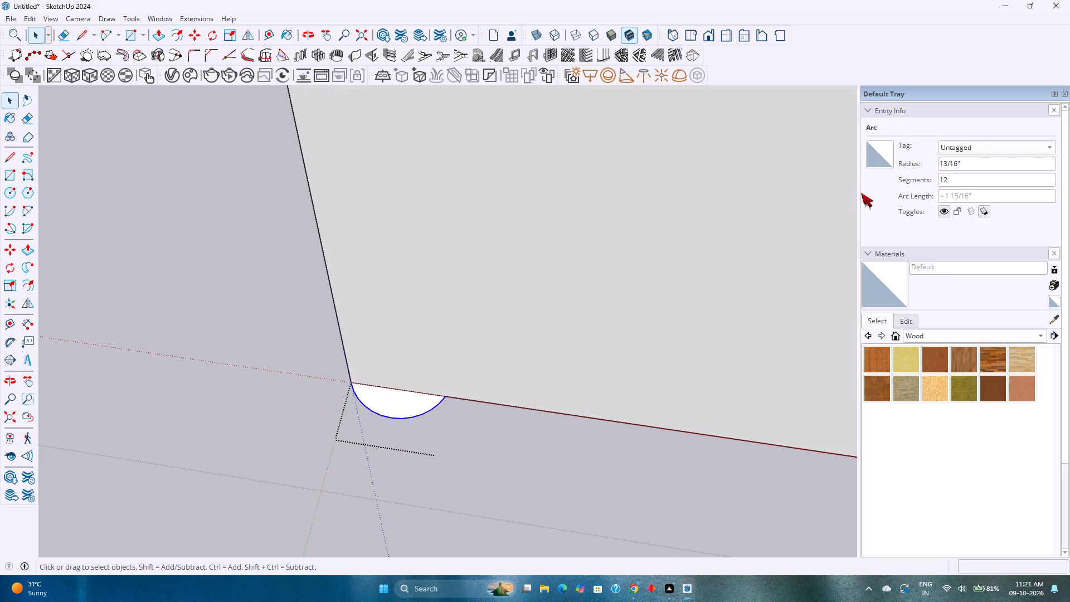
pyautogui.doubleClick(982, 178)
pyautogui.press('2')
pyautogui.press('5')
pyautogui.press('Return')
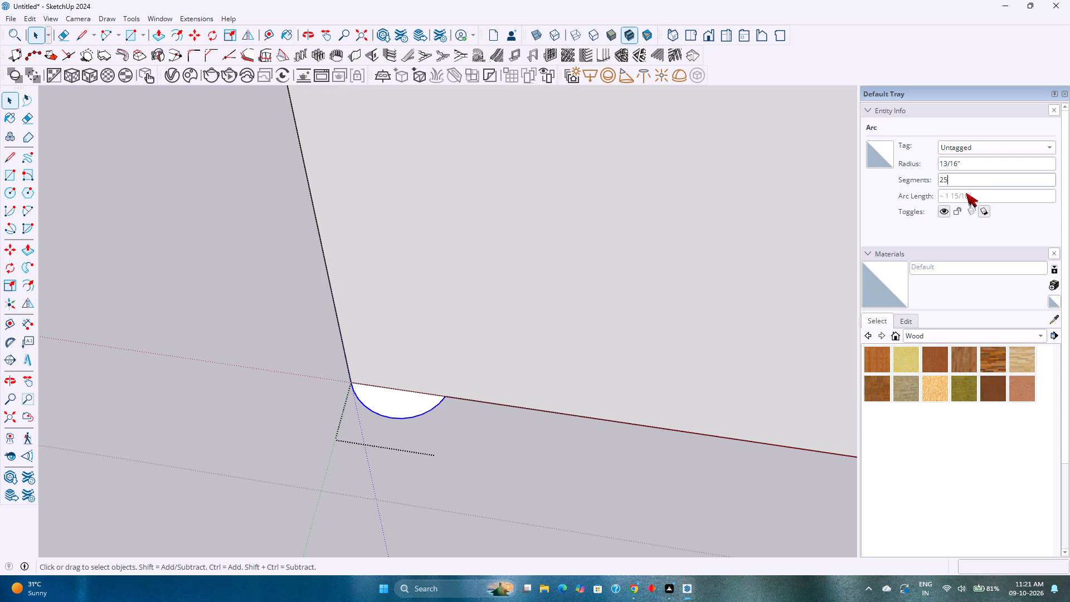
pyautogui.doubleClick(964, 182)
pyautogui.press('3')
pyautogui.press('0')
pyautogui.press('Return')
pyautogui.press('\\')
pyautogui.press('BackSpace')
pyautogui.press('BackSpace')
pyautogui.write('40')
pyautogui.press('Return')
pyautogui.press('Escape')
# Copy the arc along the arched face's bottom edge so the copy starts at the first arc's far endpoint.
pyautogui.scroll(-7, 471, 415)
pyautogui.keyDown('shift'); pyautogui.moveTo(471, 434); pyautogui.dragTo(359, 455, button='middle'); pyautogui.keyUp('shift')
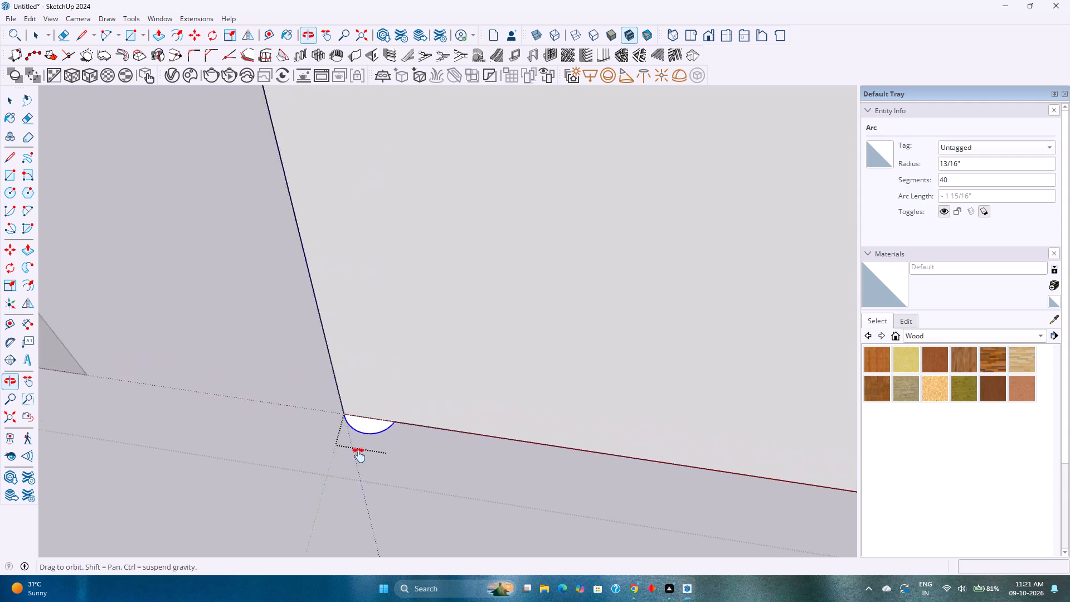
pyautogui.keyDown('shift'); pyautogui.moveTo(359, 455); pyautogui.dragTo(350, 457, button='middle'); pyautogui.keyUp('shift')
pyautogui.moveTo(337, 460); pyautogui.dragTo(415, 456, button='middle')
pyautogui.scroll(6, 309, 470)
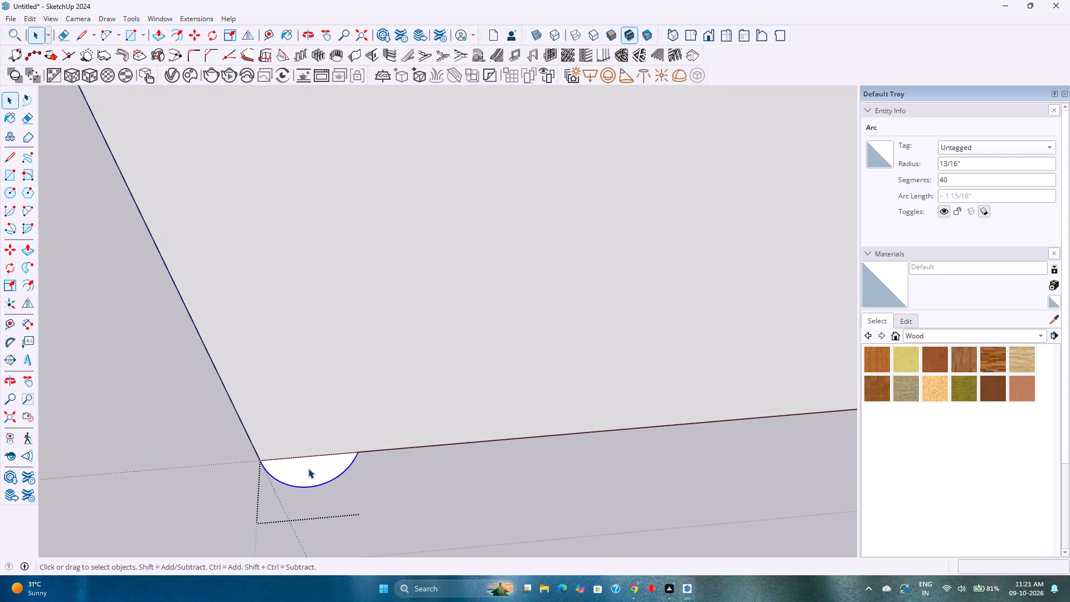
pyautogui.press('m')
pyautogui.click(261, 463)
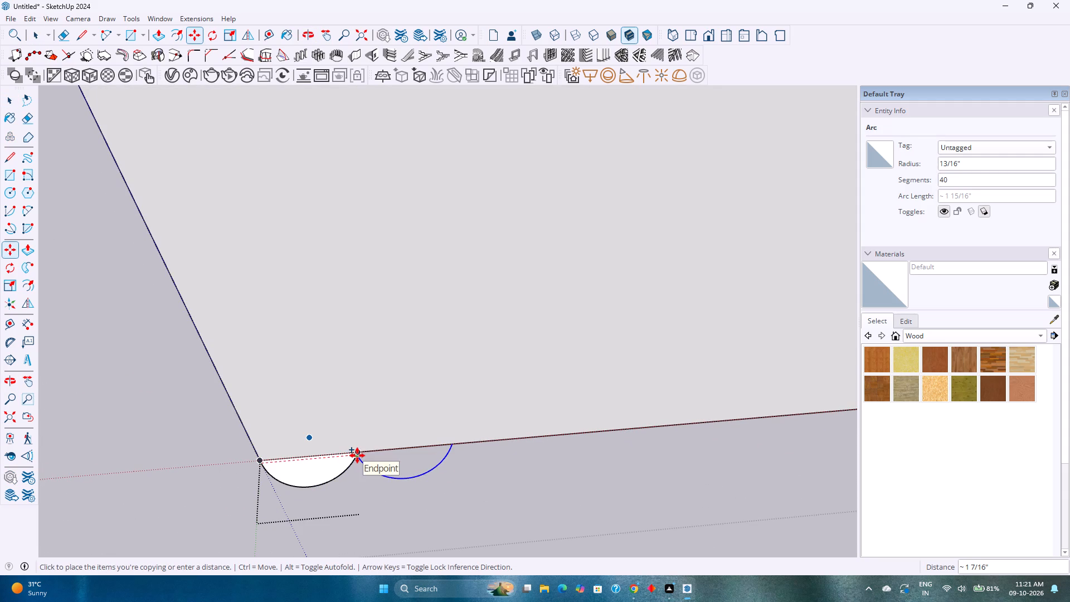
pyautogui.click(357, 455)
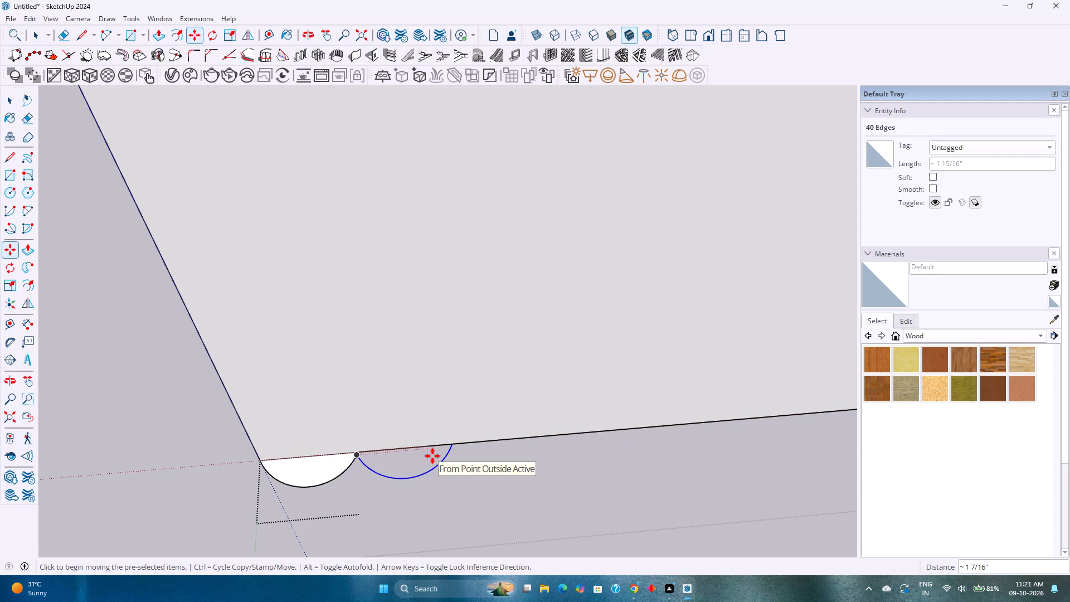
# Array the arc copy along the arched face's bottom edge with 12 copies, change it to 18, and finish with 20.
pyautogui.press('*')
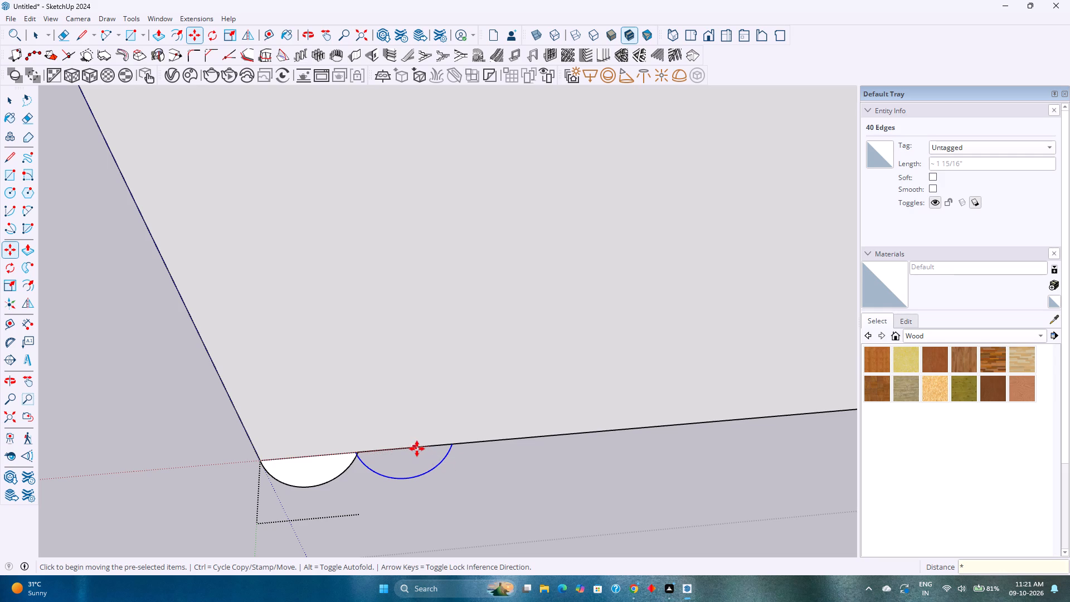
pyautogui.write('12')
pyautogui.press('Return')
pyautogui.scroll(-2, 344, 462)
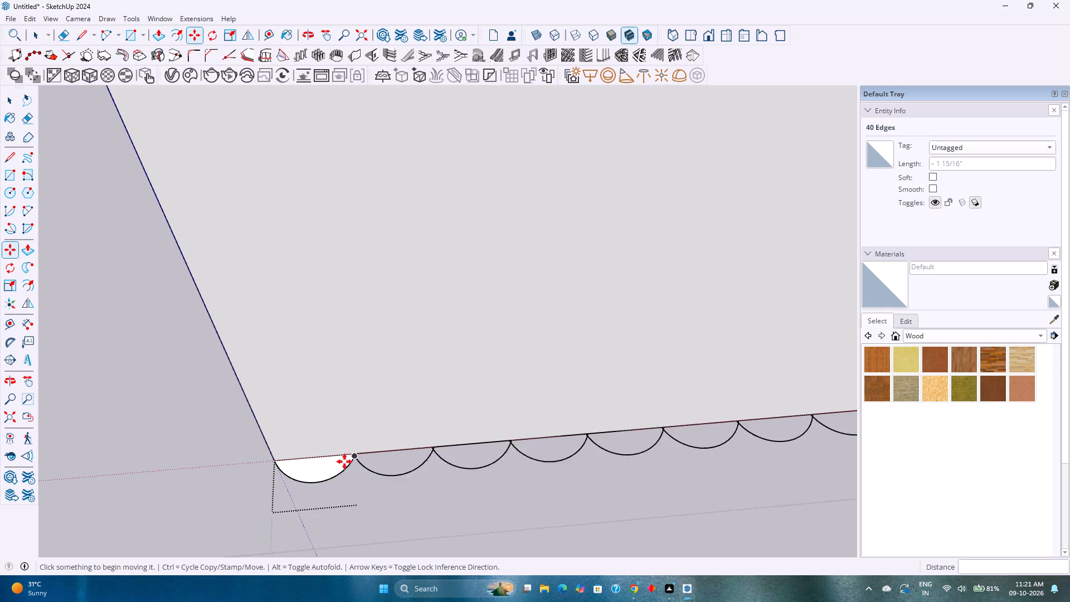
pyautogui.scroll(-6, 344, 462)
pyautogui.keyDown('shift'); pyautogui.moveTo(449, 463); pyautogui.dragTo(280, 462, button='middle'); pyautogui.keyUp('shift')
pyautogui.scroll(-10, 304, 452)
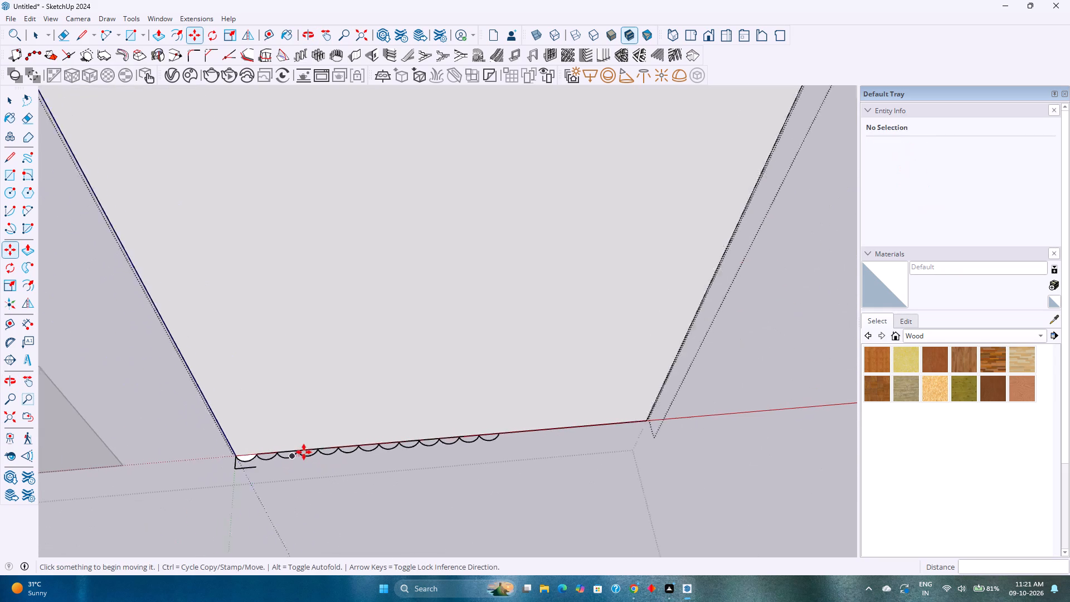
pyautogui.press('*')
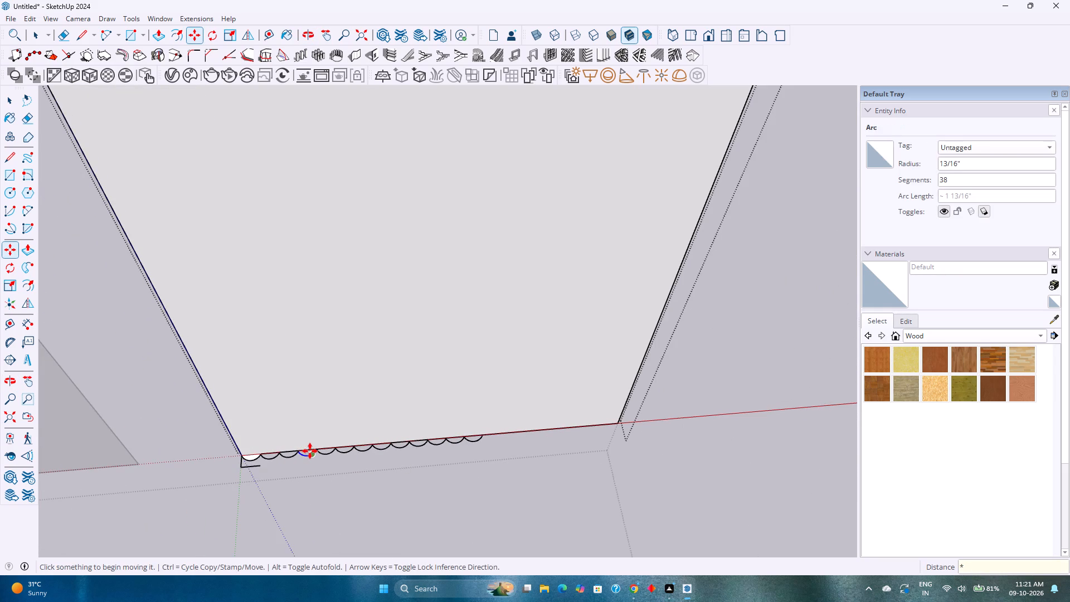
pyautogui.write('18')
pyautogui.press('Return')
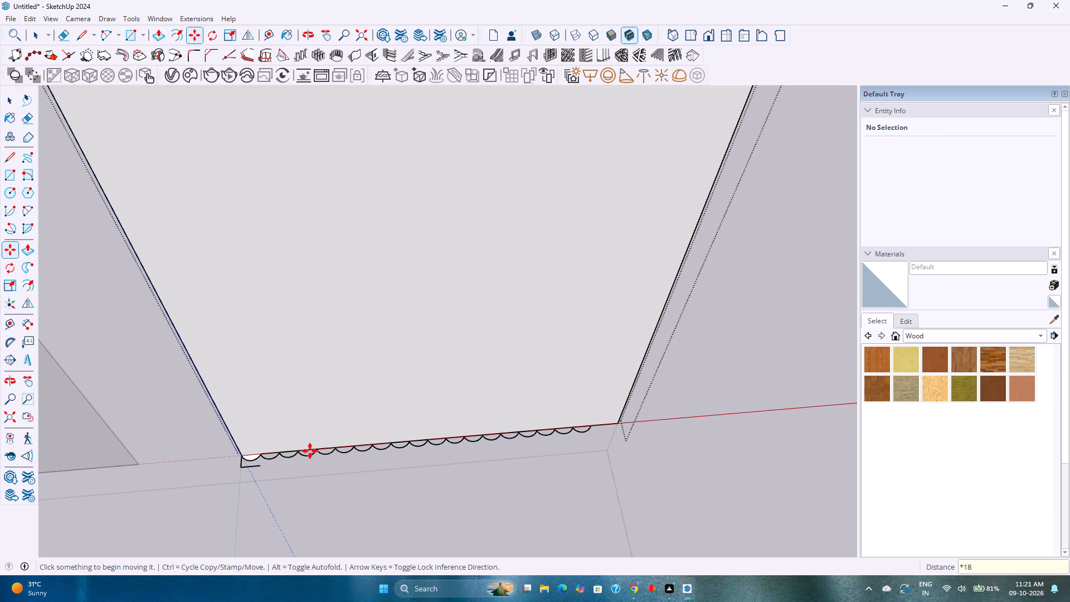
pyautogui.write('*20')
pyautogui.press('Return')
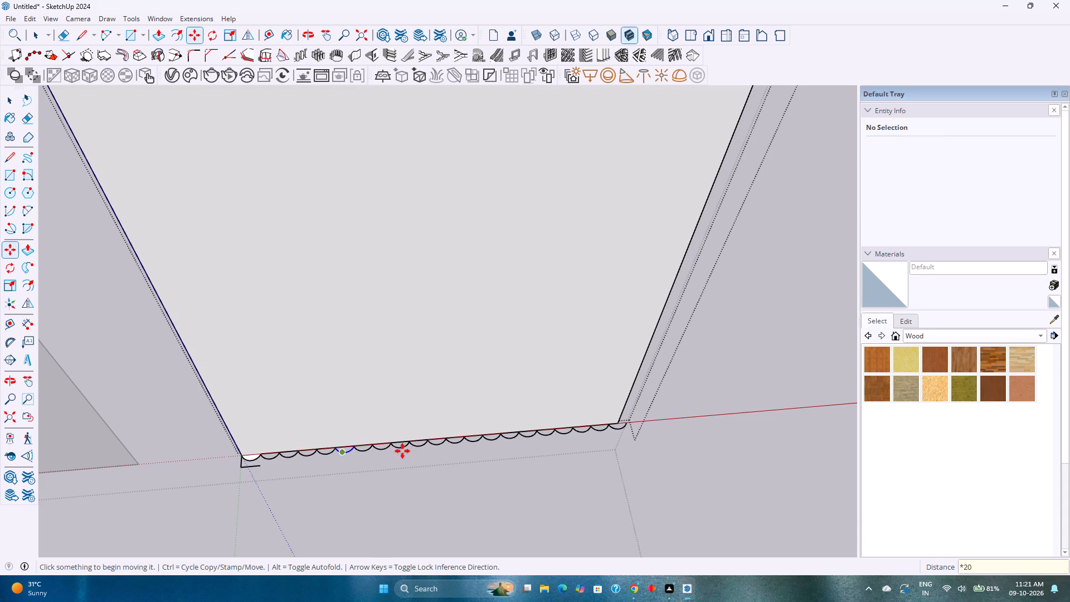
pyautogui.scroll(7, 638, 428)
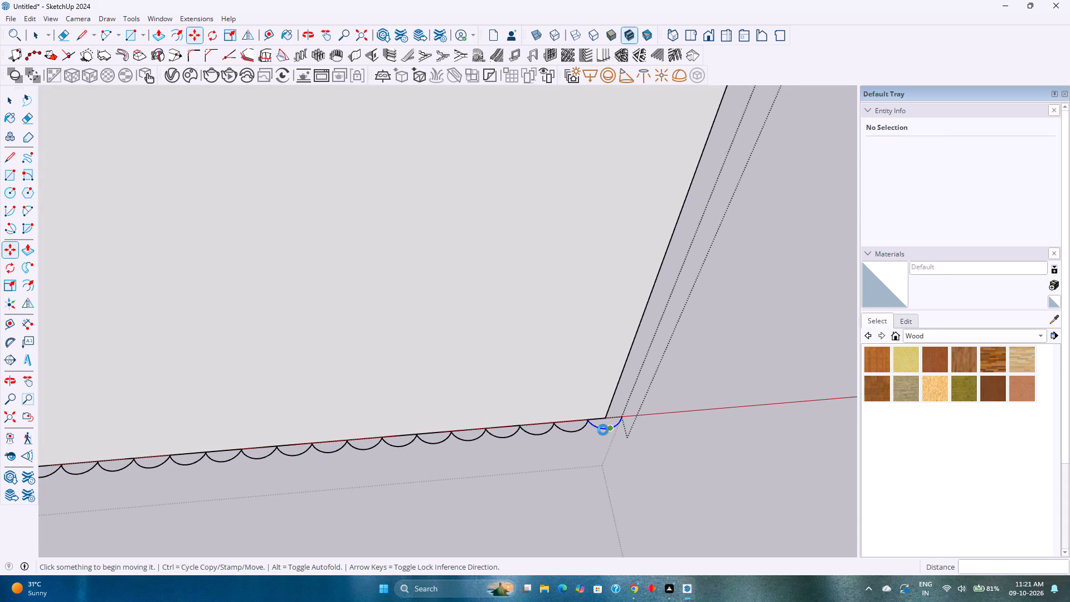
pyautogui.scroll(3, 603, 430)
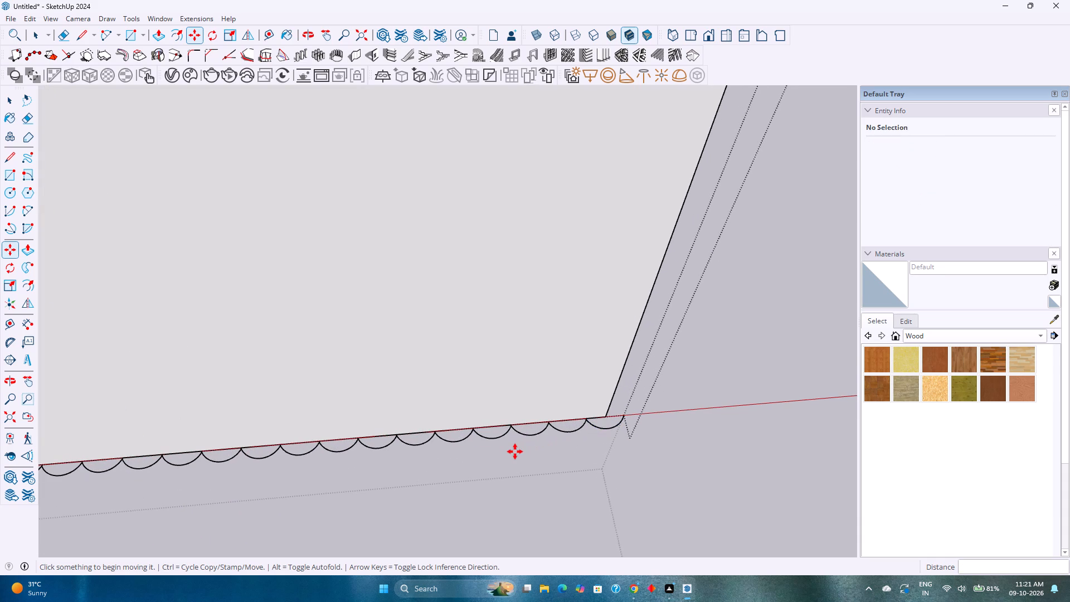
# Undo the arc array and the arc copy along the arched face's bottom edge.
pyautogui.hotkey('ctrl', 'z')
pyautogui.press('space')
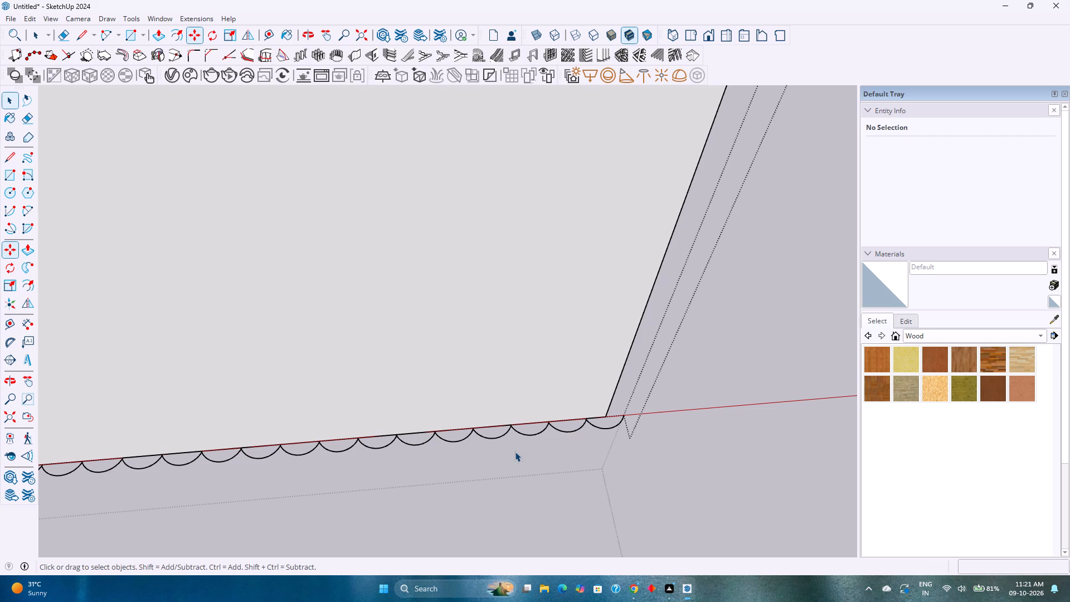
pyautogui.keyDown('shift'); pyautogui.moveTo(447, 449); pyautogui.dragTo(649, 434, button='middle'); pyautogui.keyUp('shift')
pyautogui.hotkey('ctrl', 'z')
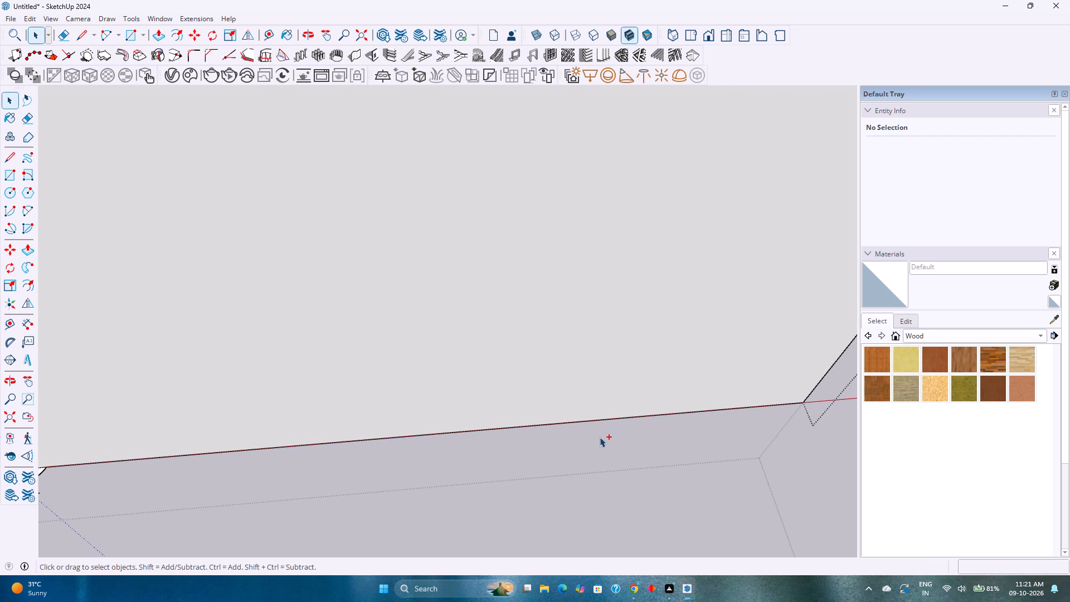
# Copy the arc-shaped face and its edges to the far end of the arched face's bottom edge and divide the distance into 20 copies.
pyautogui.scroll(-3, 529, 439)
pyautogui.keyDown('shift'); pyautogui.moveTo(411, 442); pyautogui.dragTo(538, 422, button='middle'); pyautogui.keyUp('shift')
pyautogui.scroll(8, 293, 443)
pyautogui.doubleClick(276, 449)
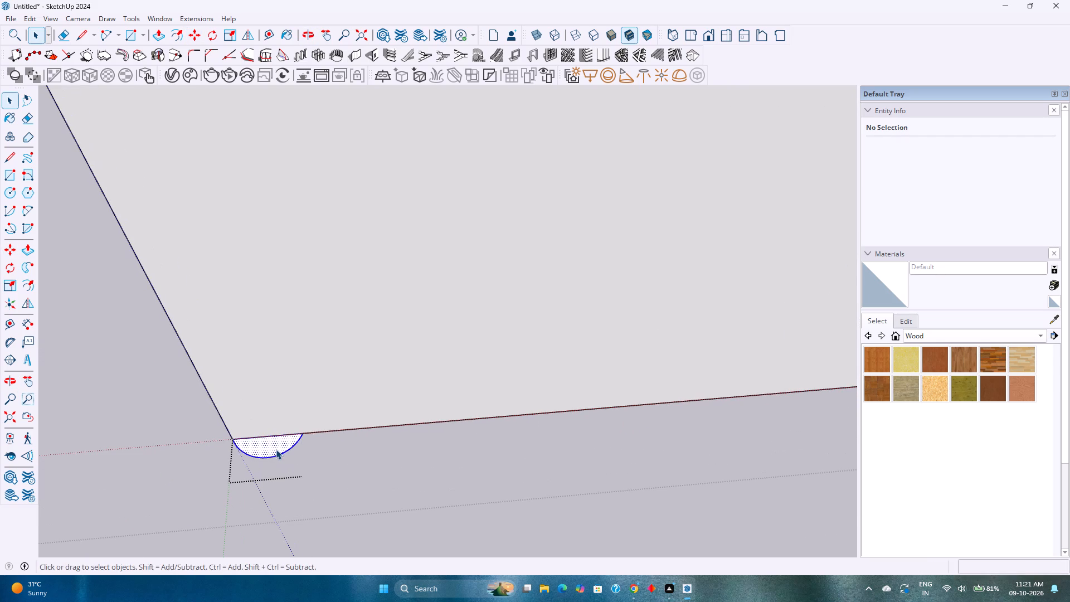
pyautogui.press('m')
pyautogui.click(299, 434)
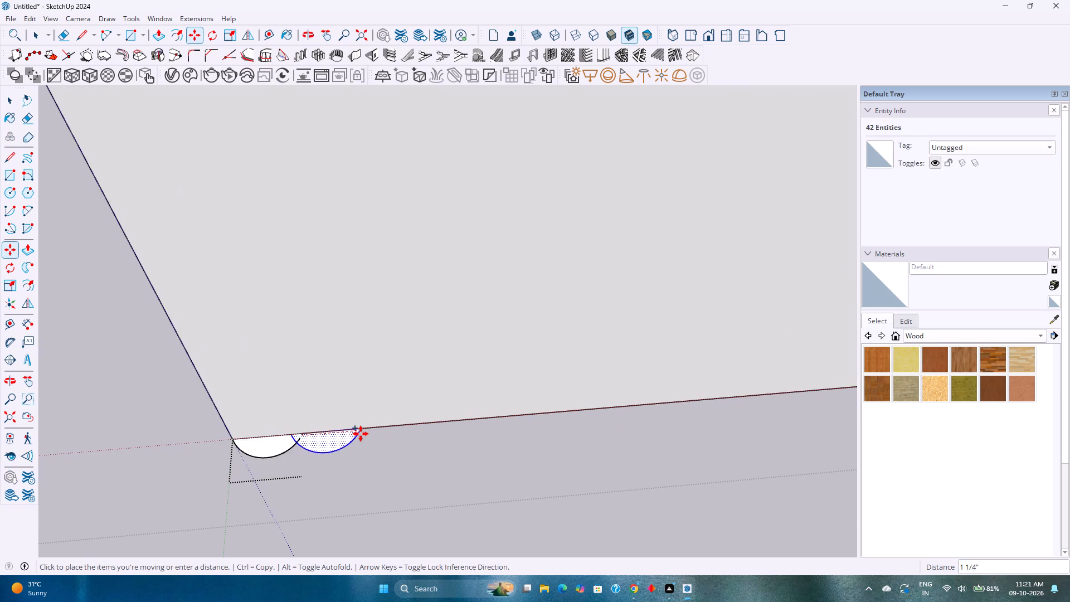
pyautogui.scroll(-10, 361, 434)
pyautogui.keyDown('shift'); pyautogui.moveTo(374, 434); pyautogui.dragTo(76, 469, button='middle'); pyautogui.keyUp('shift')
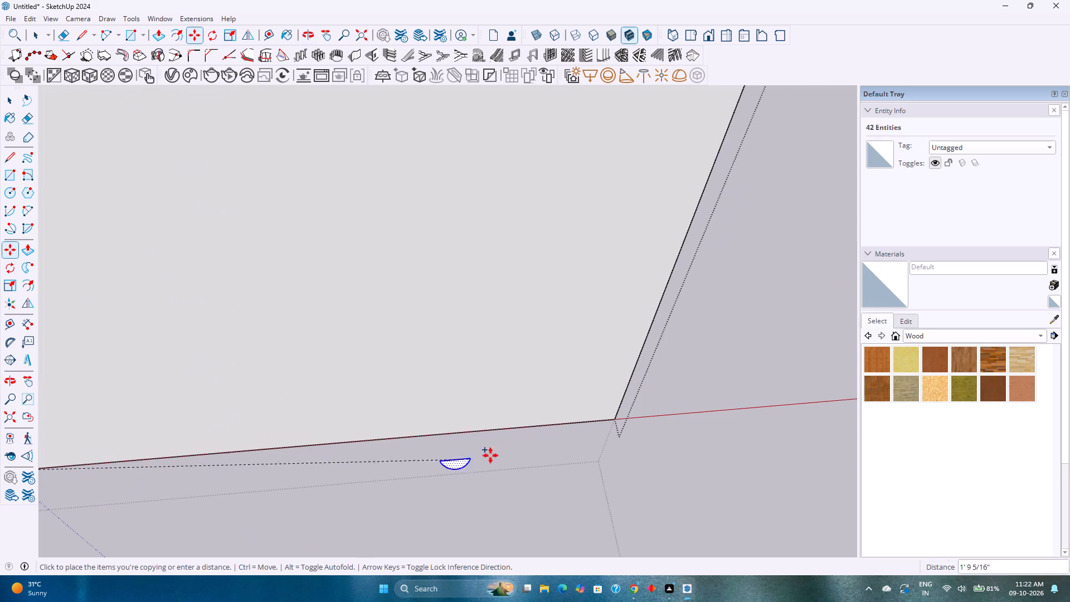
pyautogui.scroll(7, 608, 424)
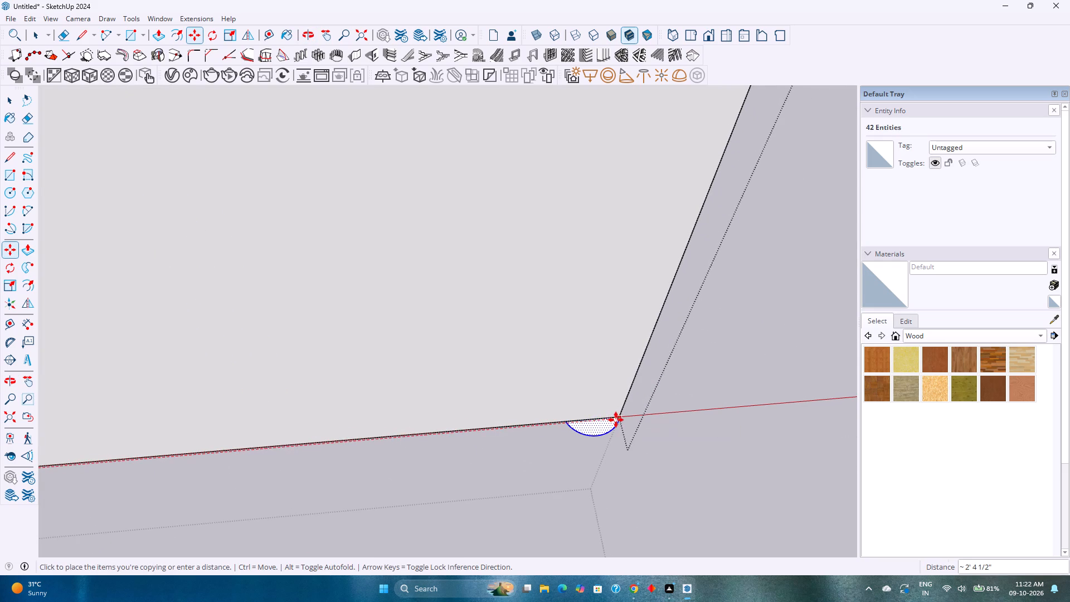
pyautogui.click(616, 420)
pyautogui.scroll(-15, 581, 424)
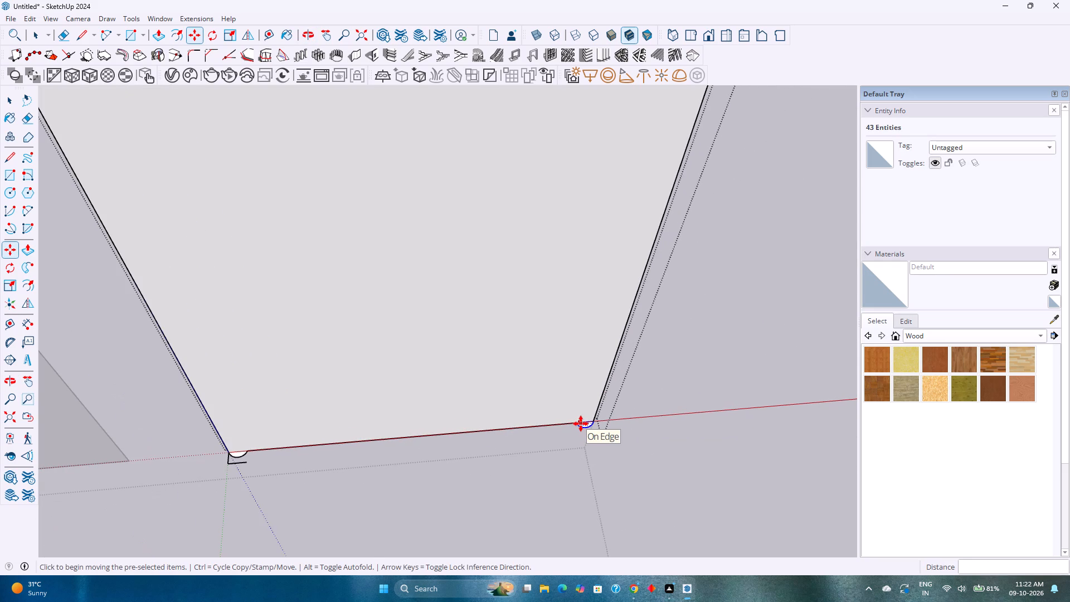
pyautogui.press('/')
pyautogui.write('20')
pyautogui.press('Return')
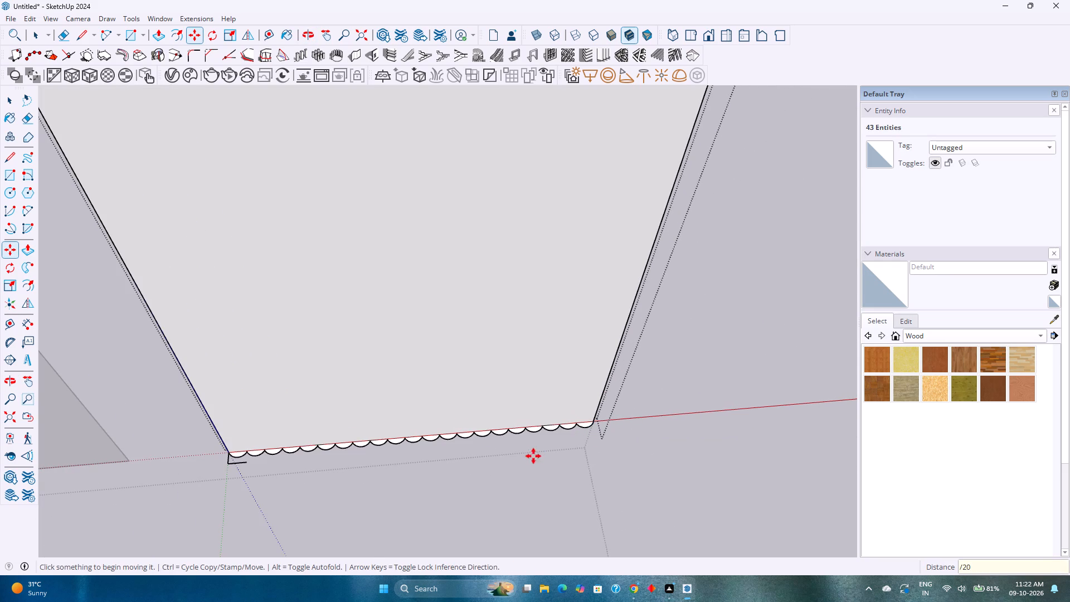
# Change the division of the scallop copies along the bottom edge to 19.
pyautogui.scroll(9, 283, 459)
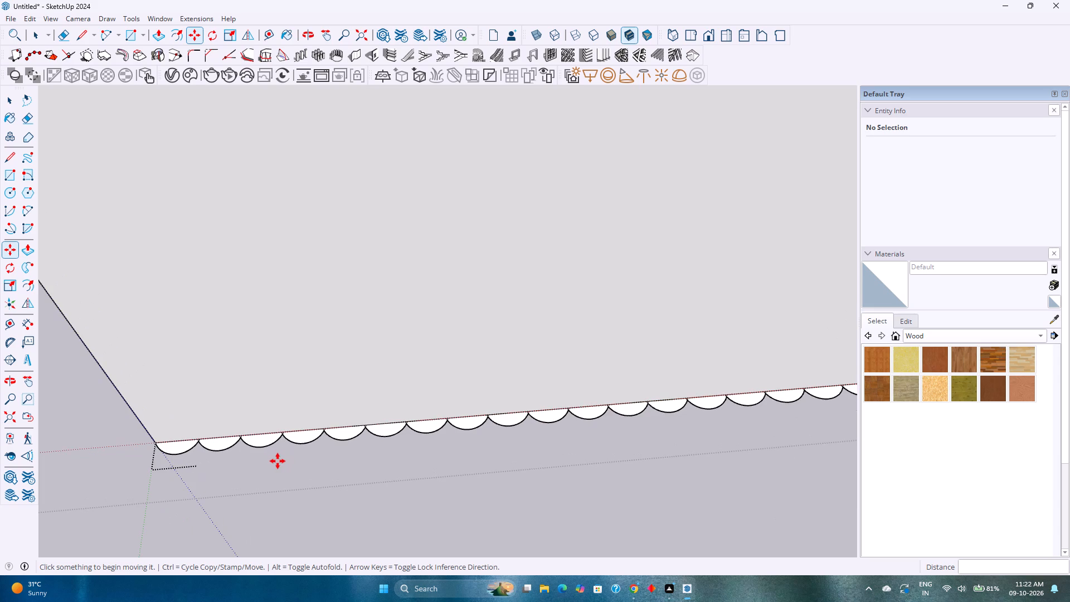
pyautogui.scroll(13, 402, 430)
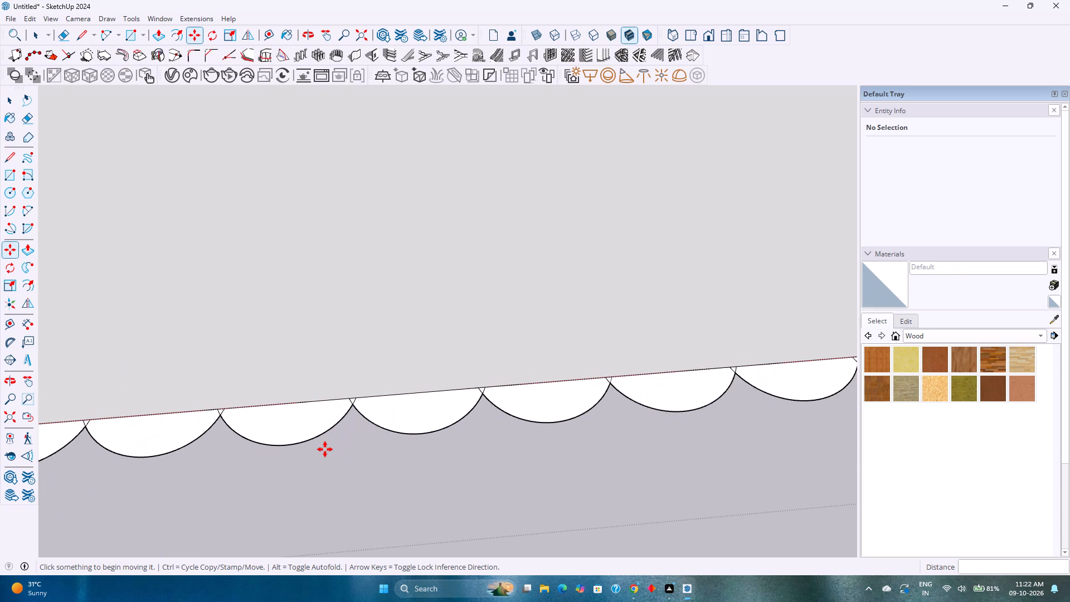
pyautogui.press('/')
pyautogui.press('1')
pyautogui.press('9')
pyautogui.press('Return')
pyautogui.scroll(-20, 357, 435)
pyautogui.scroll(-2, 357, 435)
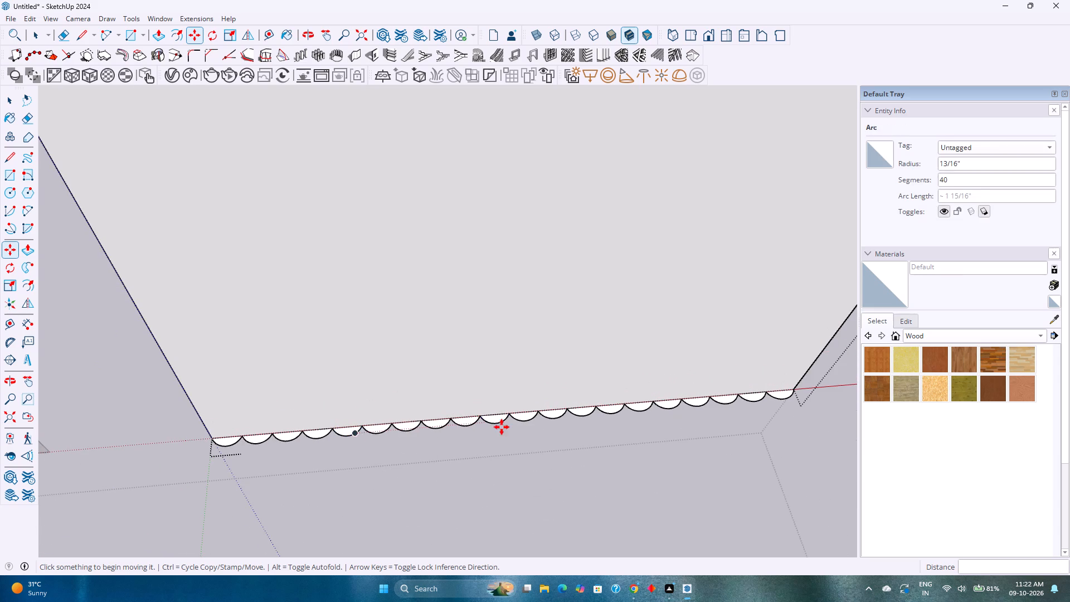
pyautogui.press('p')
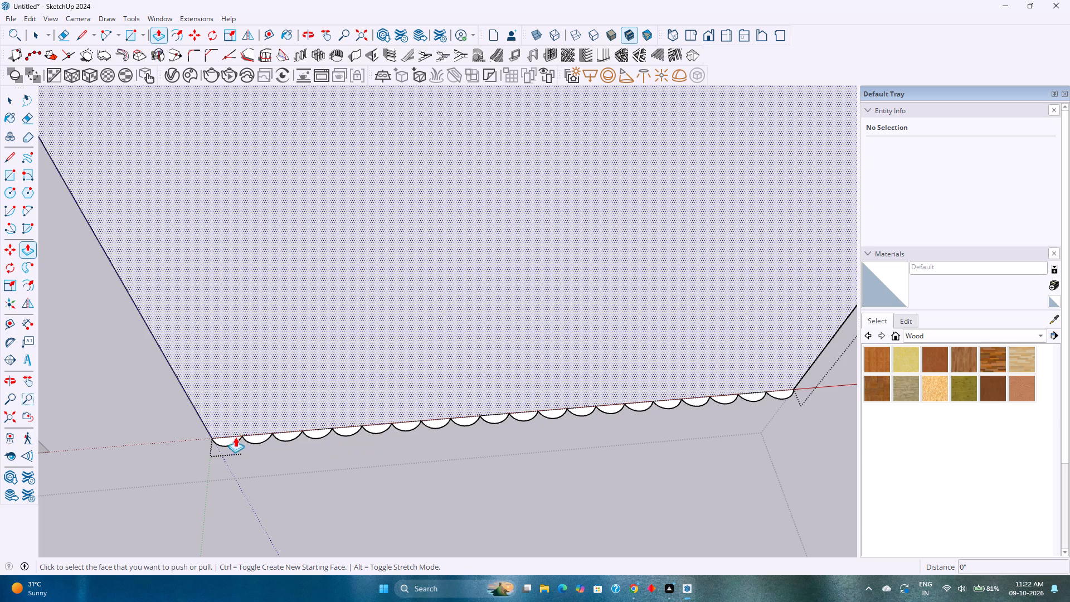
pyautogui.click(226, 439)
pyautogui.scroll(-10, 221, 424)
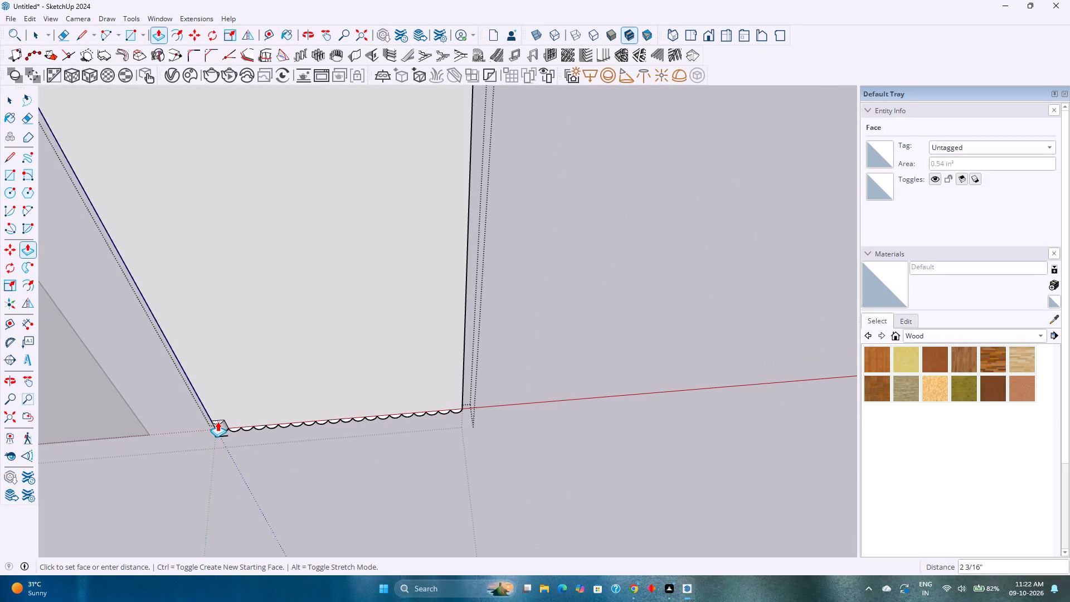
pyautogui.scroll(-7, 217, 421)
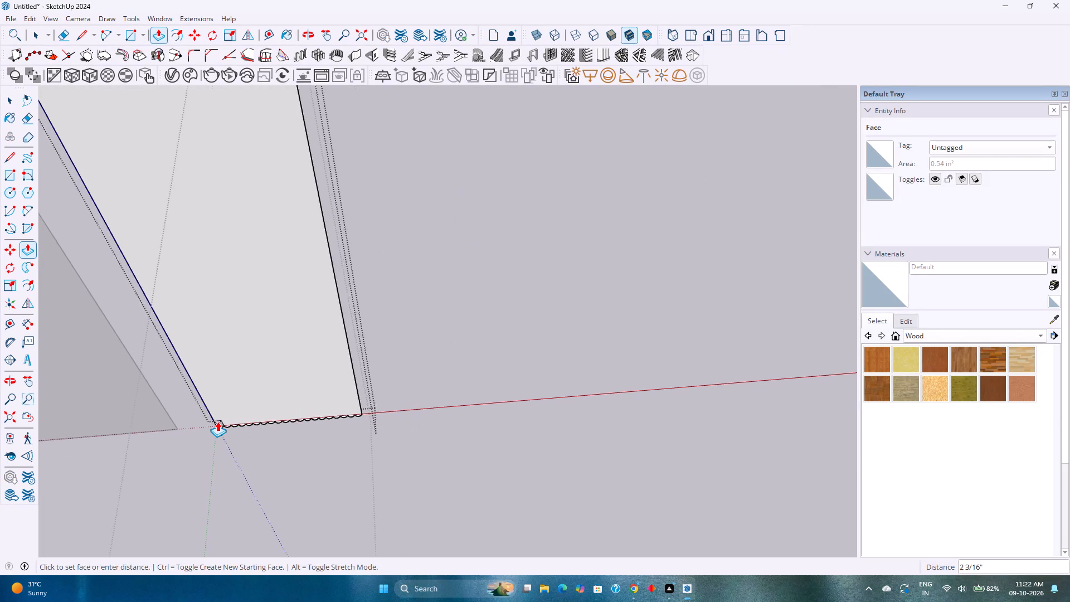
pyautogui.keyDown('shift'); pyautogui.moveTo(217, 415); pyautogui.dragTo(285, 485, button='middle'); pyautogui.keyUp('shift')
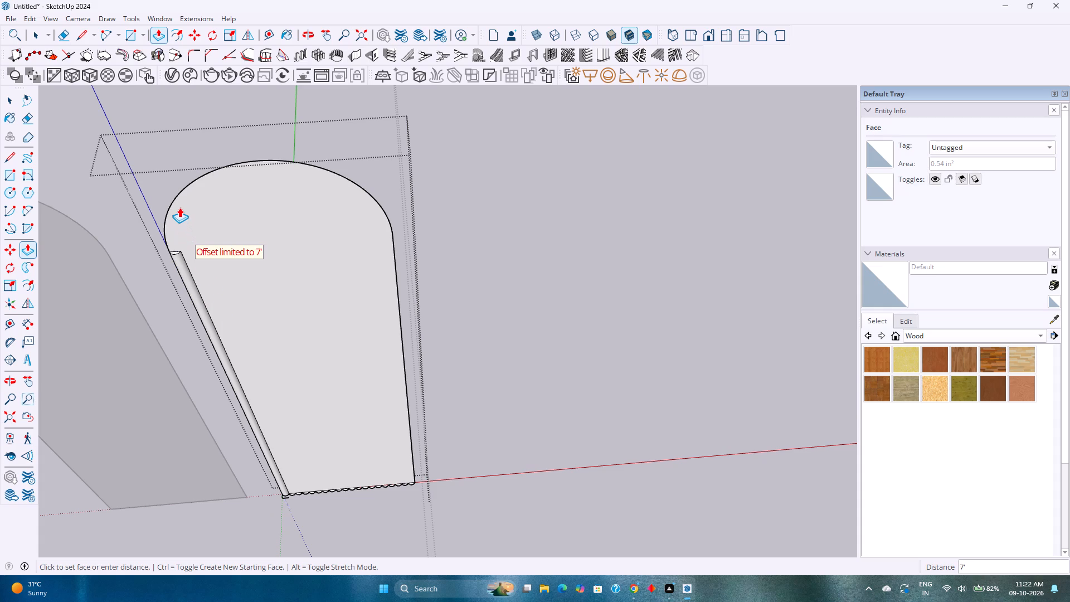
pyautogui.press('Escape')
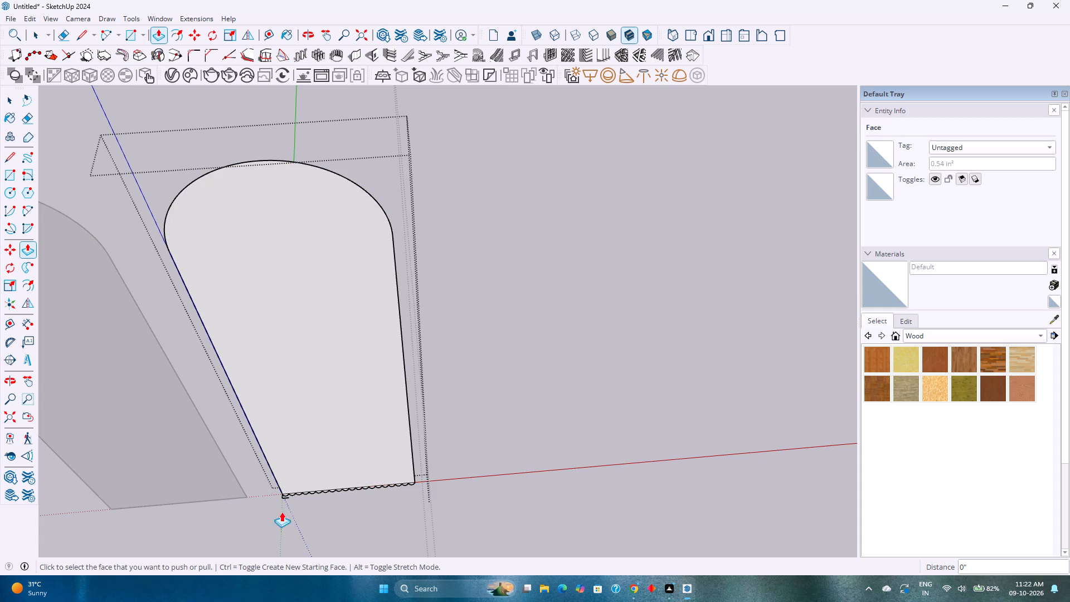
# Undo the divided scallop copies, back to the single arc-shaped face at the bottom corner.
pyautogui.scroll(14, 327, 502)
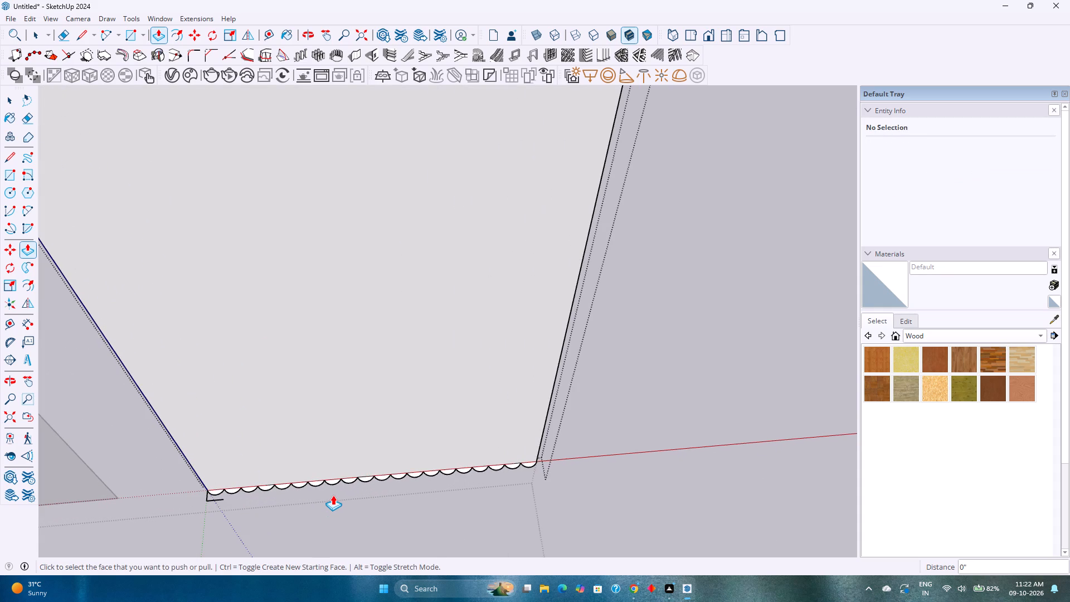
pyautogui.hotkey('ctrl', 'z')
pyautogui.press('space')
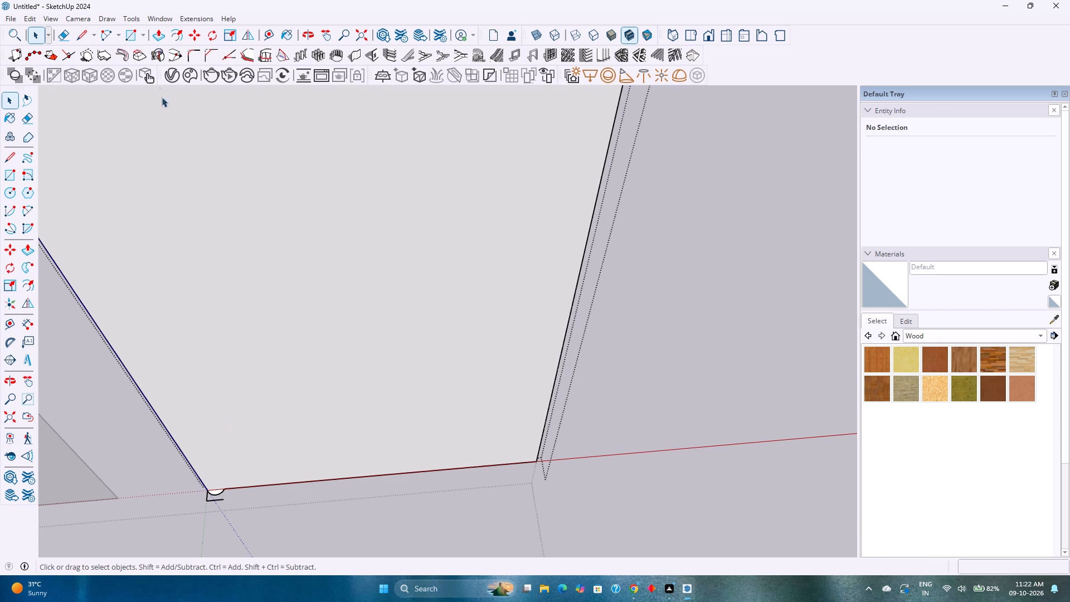
# Place a guide line parallel to the arched face's side edge, 1' 3 3/4" away through the bottom edge's midpoint.
pyautogui.click(269, 31)
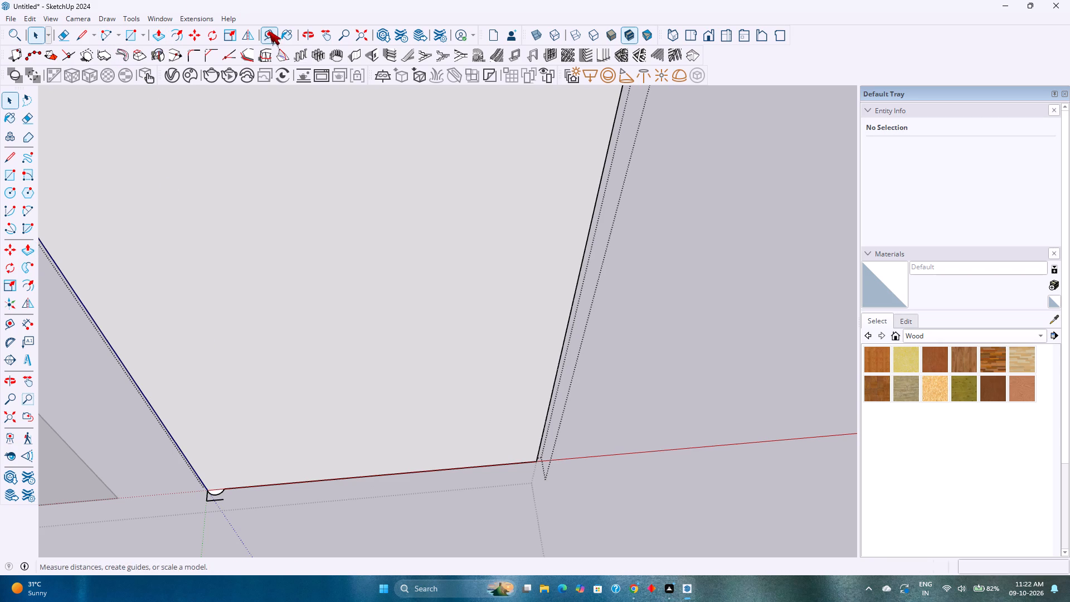
pyautogui.click(110, 348)
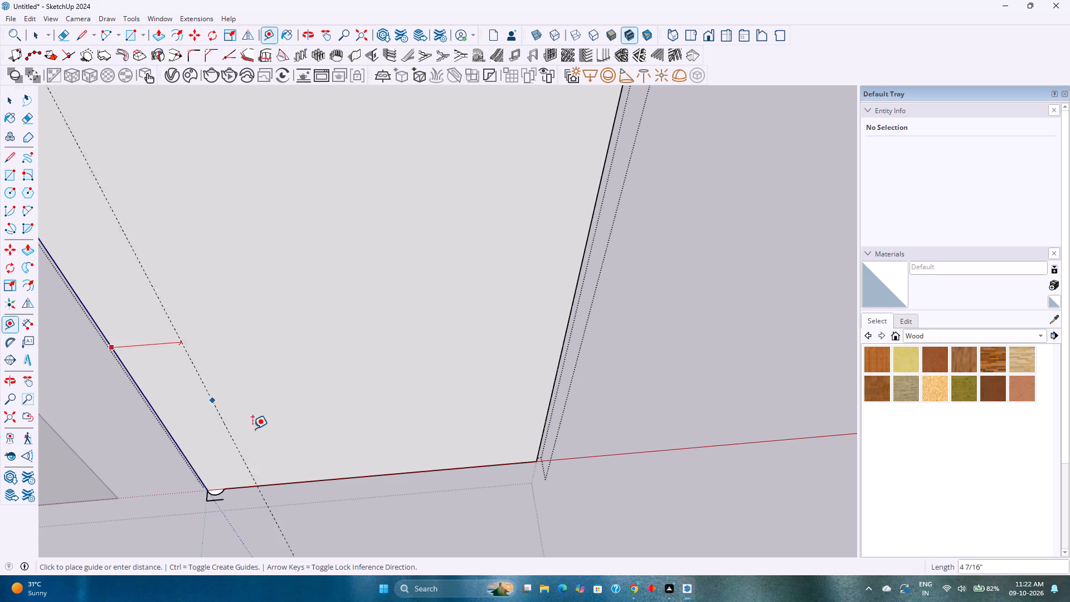
pyautogui.click(387, 477)
pyautogui.press('space')
# Copy the arc-shaped face about 1' 2 1/4" along the bottom edge so it ends at the centre guide, and multiply the copy by 10.
pyautogui.scroll(5, 224, 499)
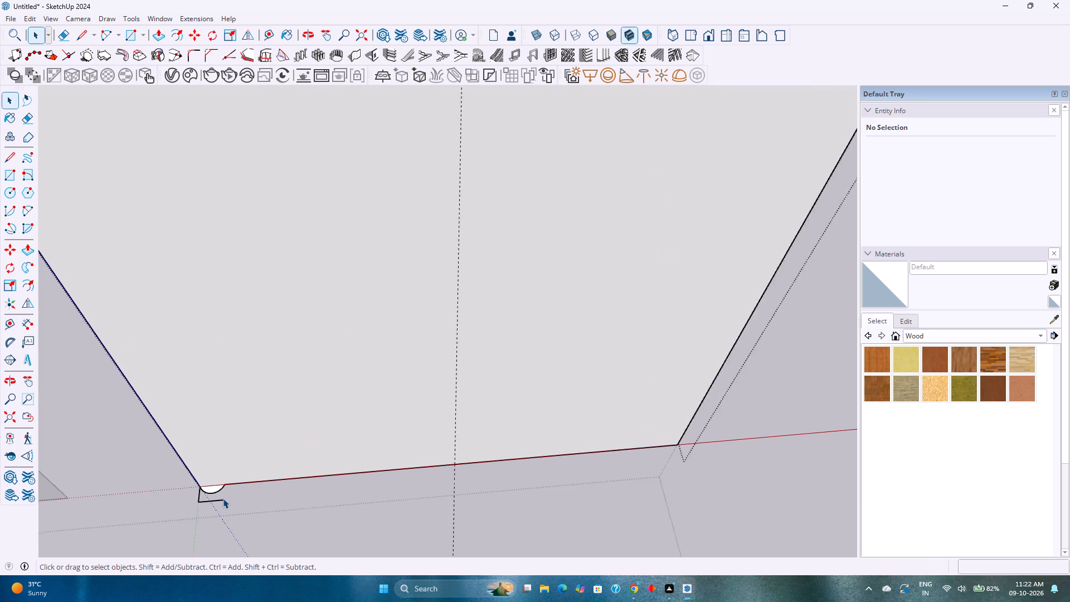
pyautogui.scroll(11, 223, 498)
pyautogui.doubleClick(201, 479)
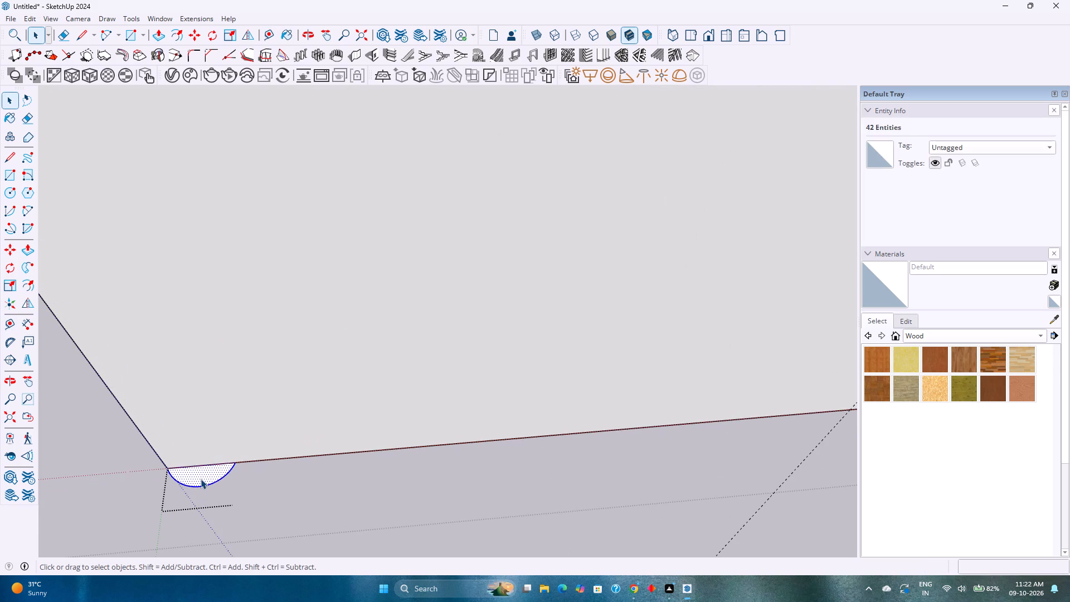
pyautogui.press('m')
pyautogui.click(237, 466)
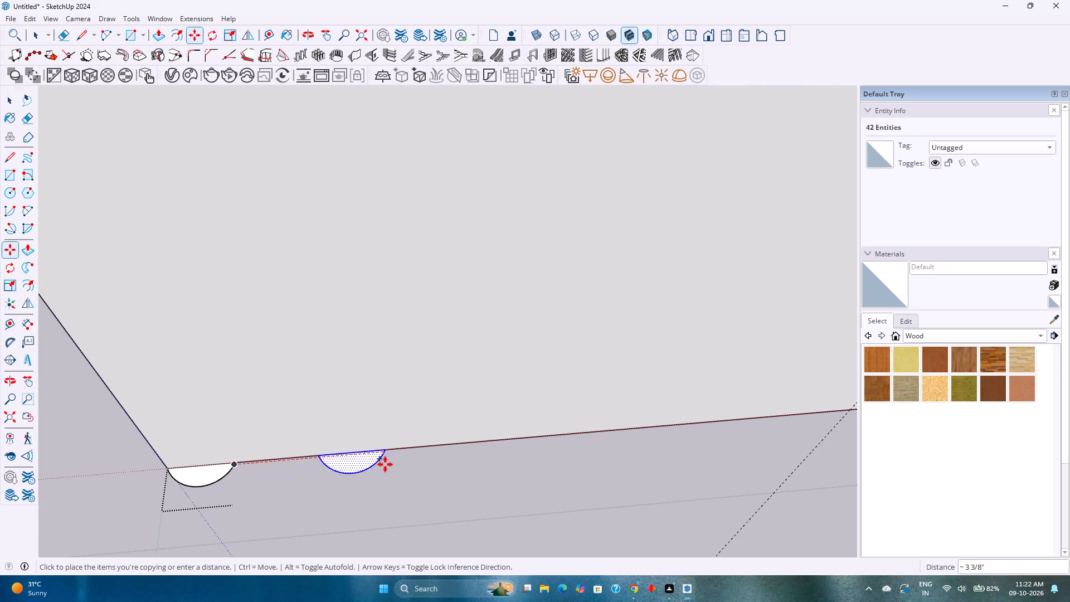
pyautogui.scroll(-5, 385, 464)
pyautogui.keyDown('shift'); pyautogui.moveTo(390, 463); pyautogui.dragTo(237, 473, button='middle'); pyautogui.keyUp('shift')
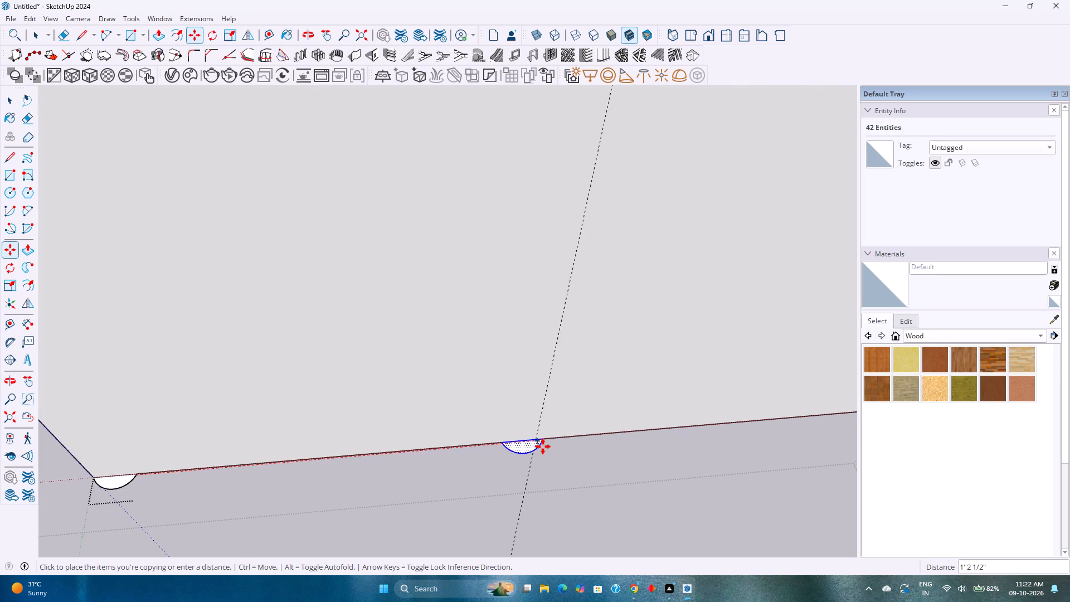
pyautogui.click(537, 440)
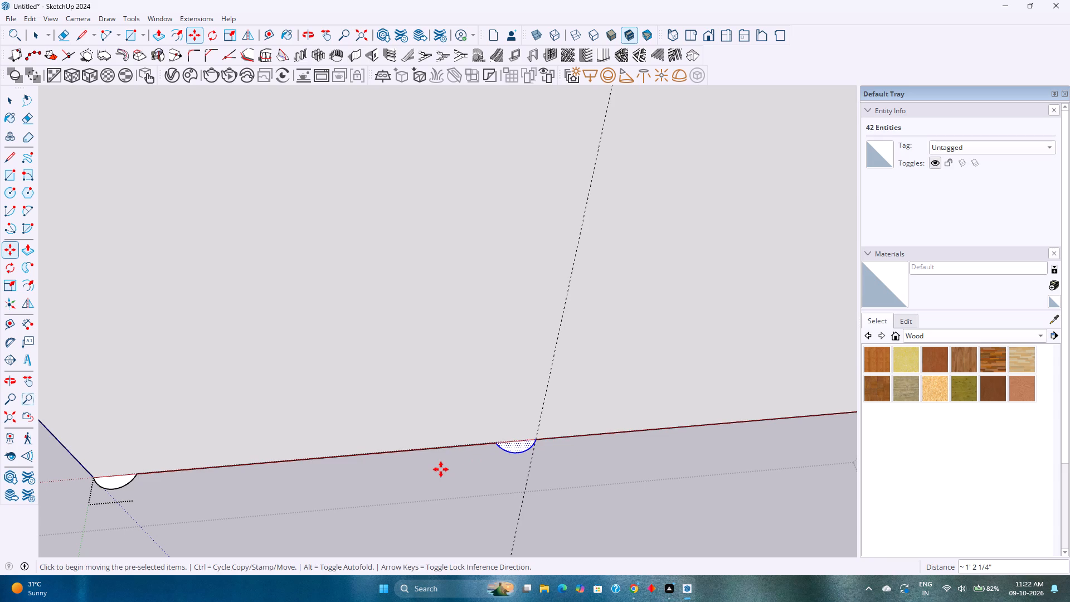
pyautogui.press('*')
pyautogui.write('10')
pyautogui.press('Return')
pyautogui.scroll(-17, 440, 469)
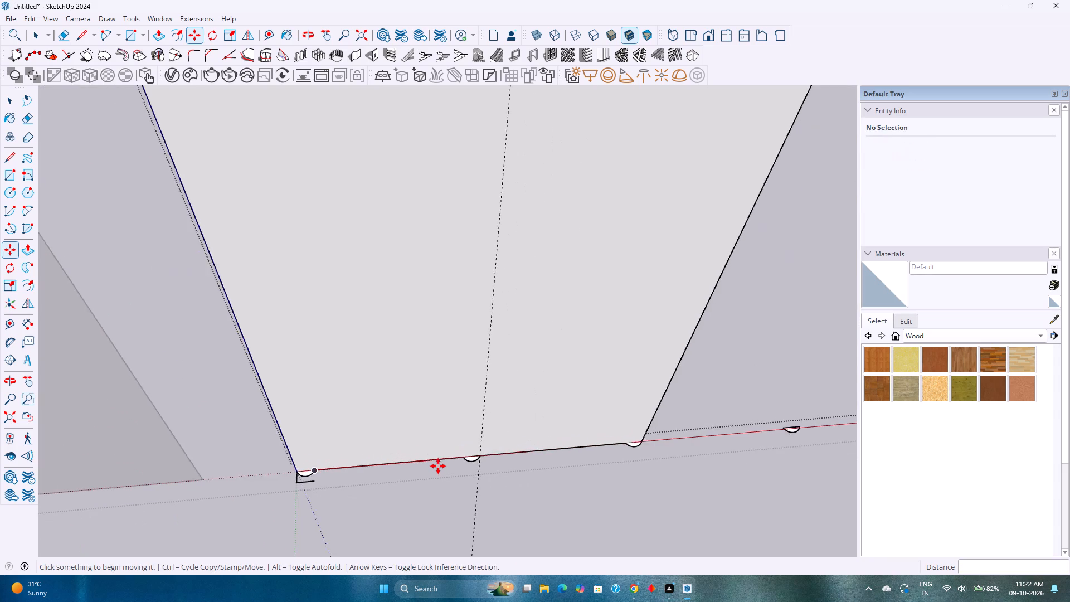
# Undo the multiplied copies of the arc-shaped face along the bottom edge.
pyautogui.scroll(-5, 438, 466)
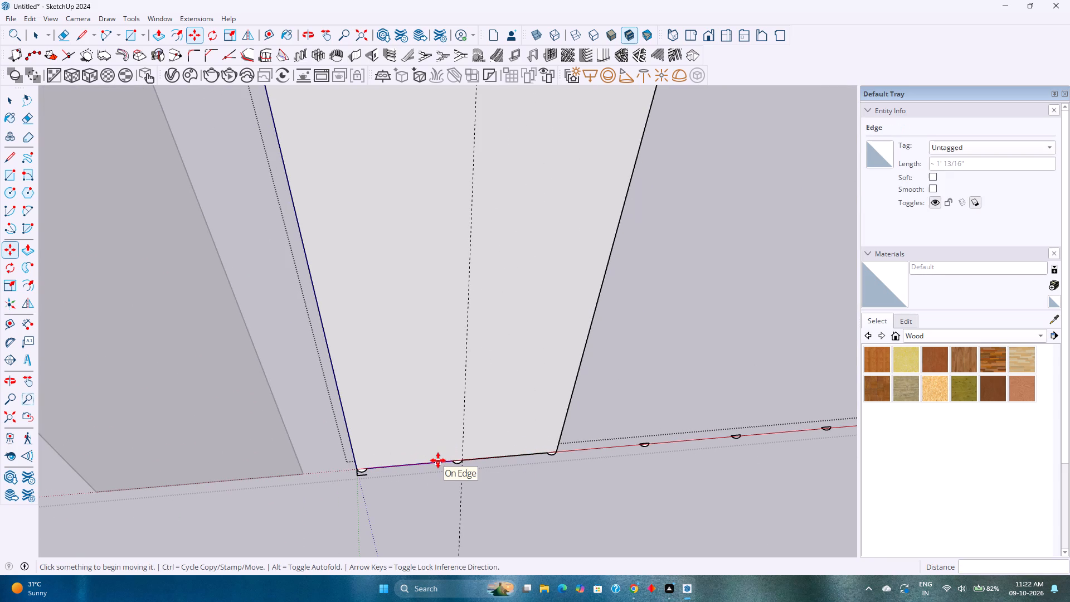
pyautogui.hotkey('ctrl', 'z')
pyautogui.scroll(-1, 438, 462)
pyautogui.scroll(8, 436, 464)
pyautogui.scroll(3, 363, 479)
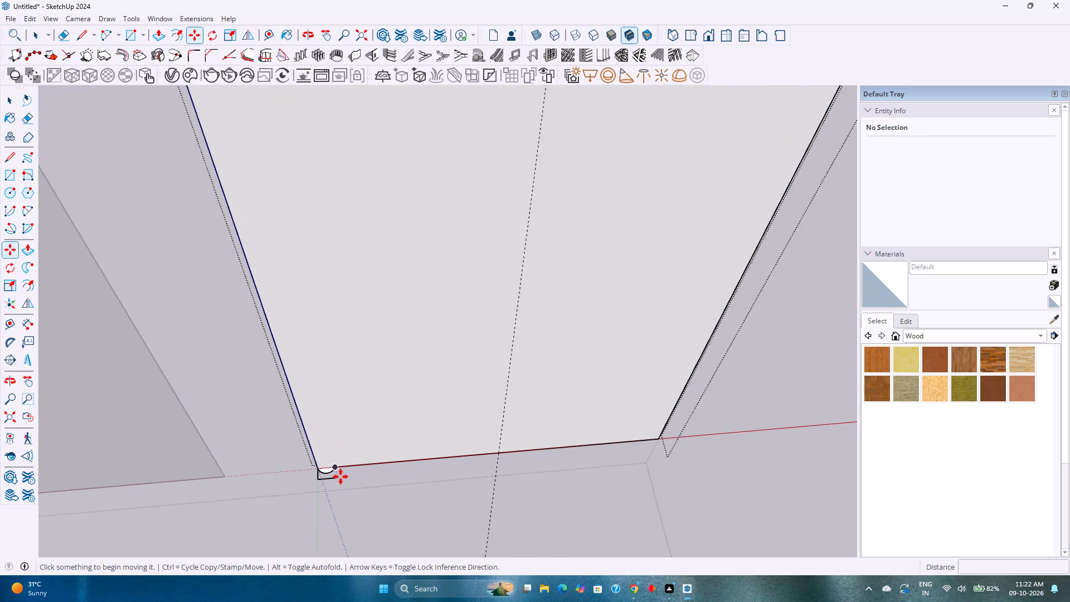
# Copy the arc-shaped face about 1' 2 1/4" along the bottom edge to the centre guide, and divide the spacing by 10.
pyautogui.scroll(11, 341, 477)
pyautogui.press('space')
pyautogui.doubleClick(316, 469)
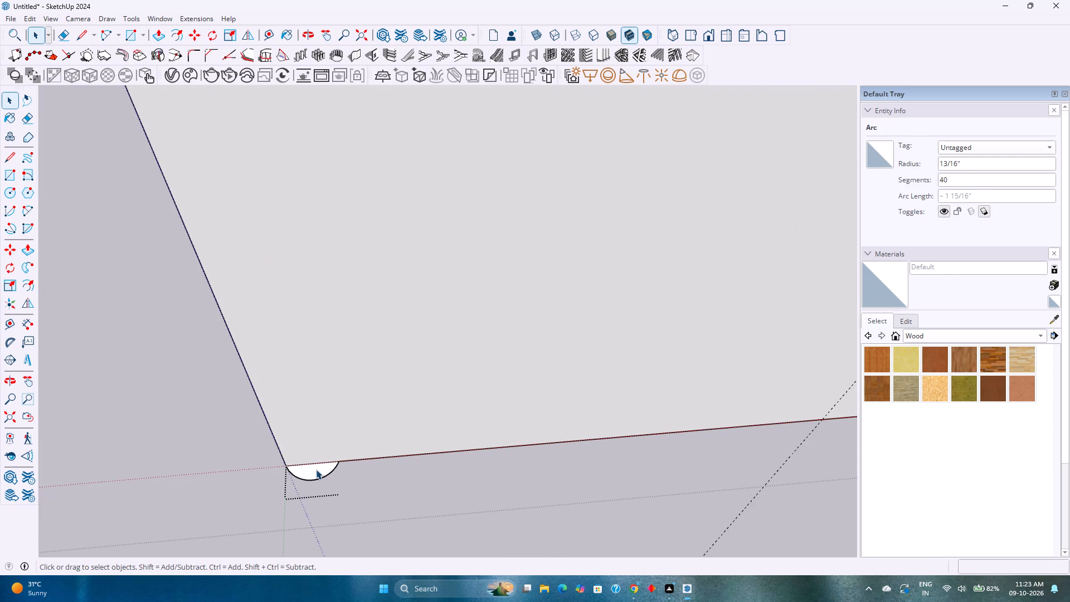
pyautogui.press('m')
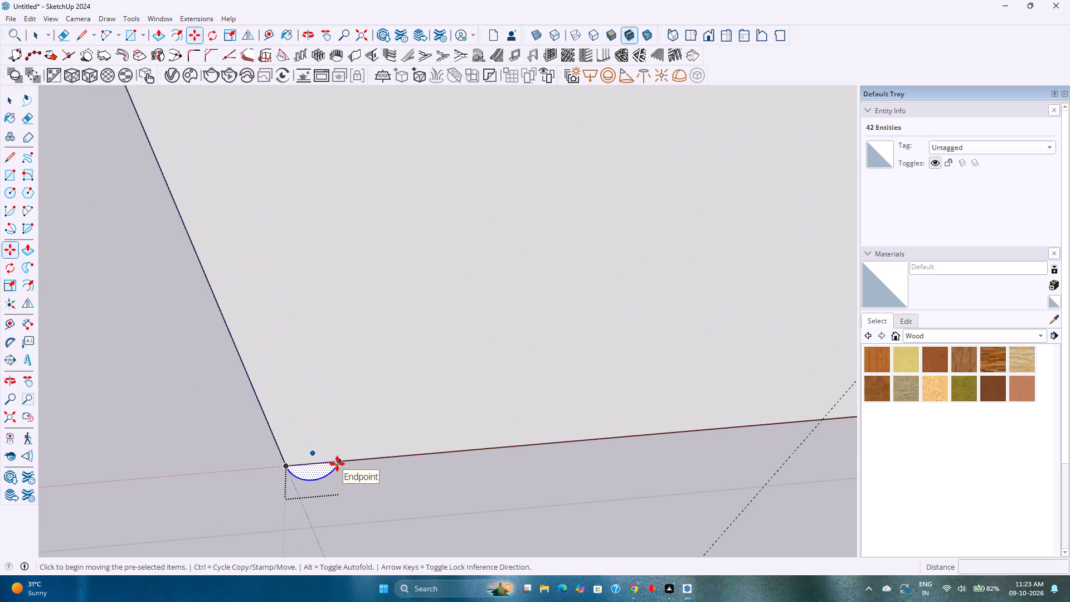
pyautogui.scroll(9, 337, 464)
pyautogui.click(344, 459)
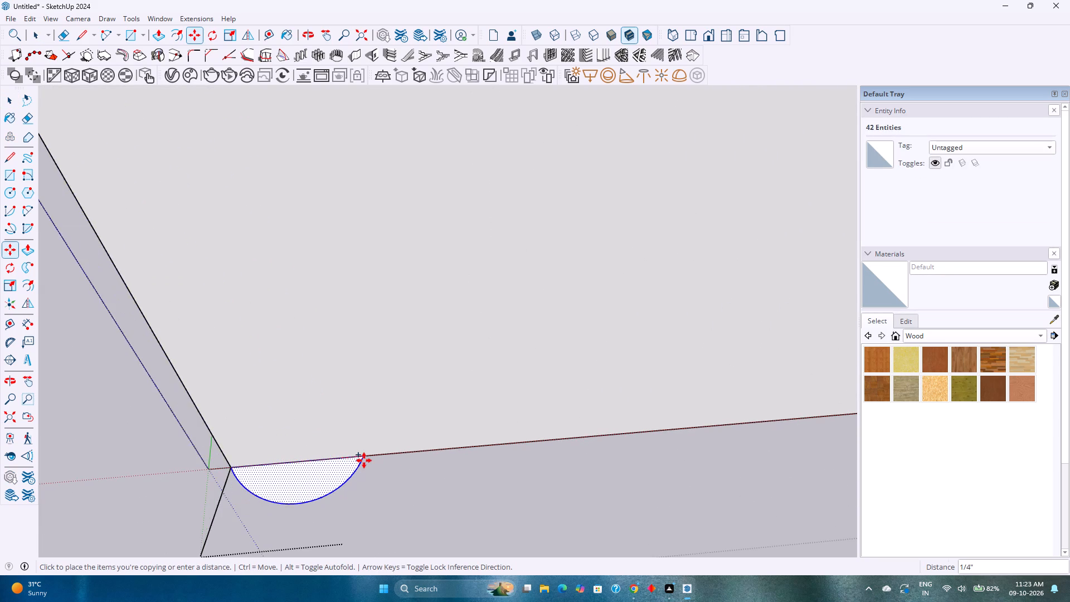
pyautogui.scroll(-11, 364, 460)
pyautogui.keyDown('shift'); pyautogui.moveTo(378, 461); pyautogui.dragTo(170, 471, button='middle'); pyautogui.keyUp('shift')
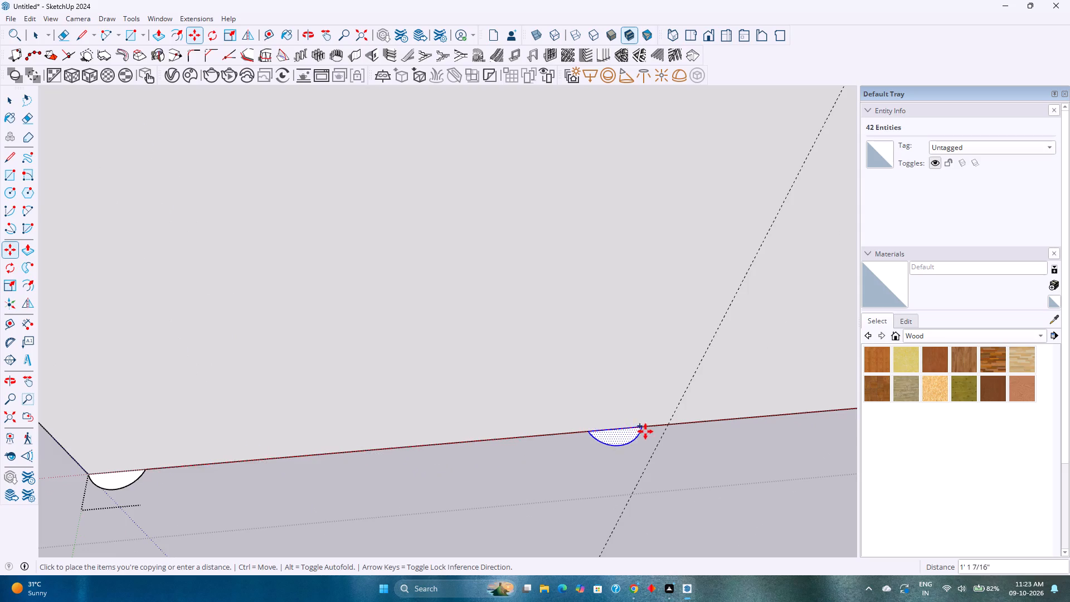
pyautogui.click(666, 428)
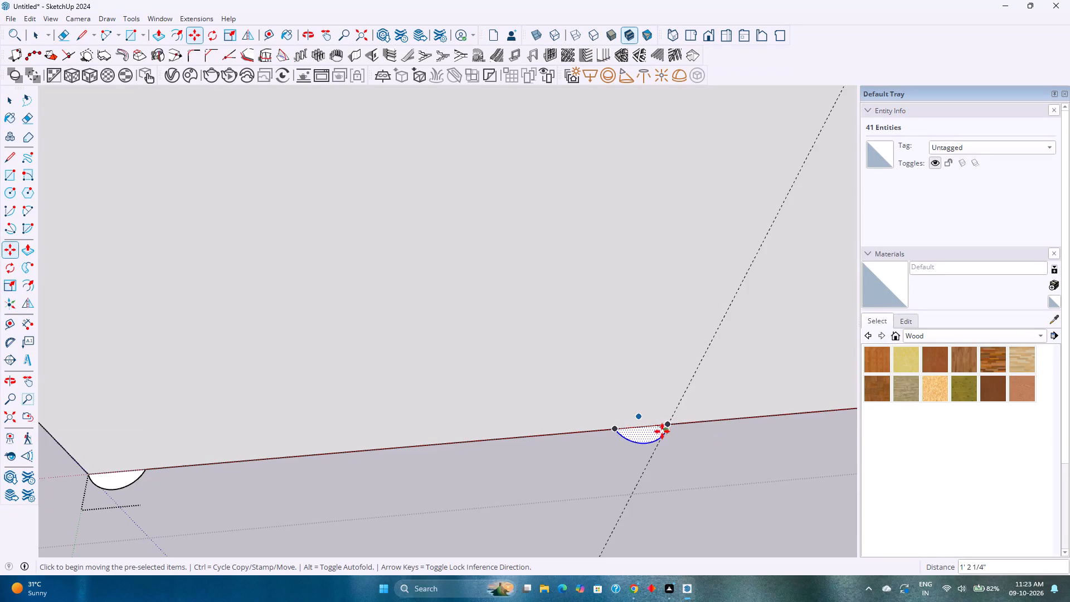
pyautogui.write('/1')
pyautogui.press('0')
pyautogui.press('Return')
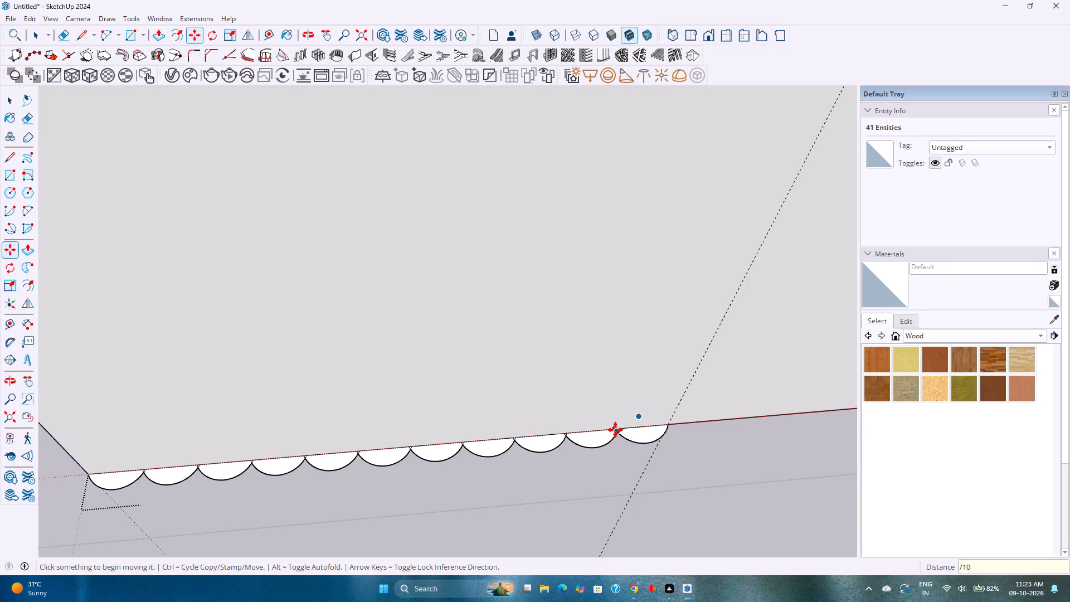
# Erase the crossing arc ends above the two scallop junctions nearest the centre guide.
pyautogui.scroll(6, 615, 429)
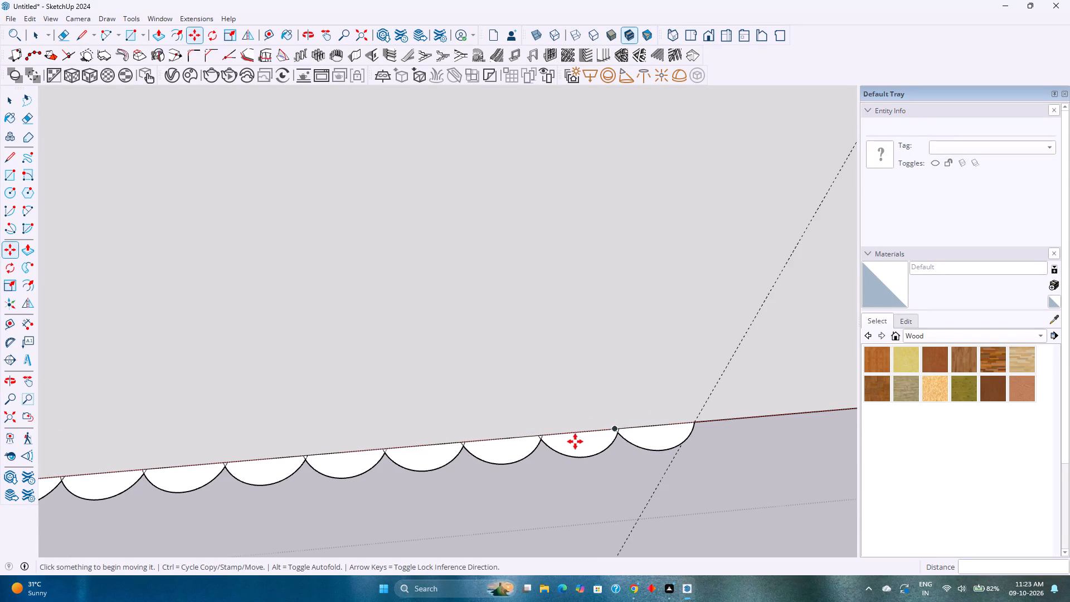
pyautogui.scroll(14, 575, 441)
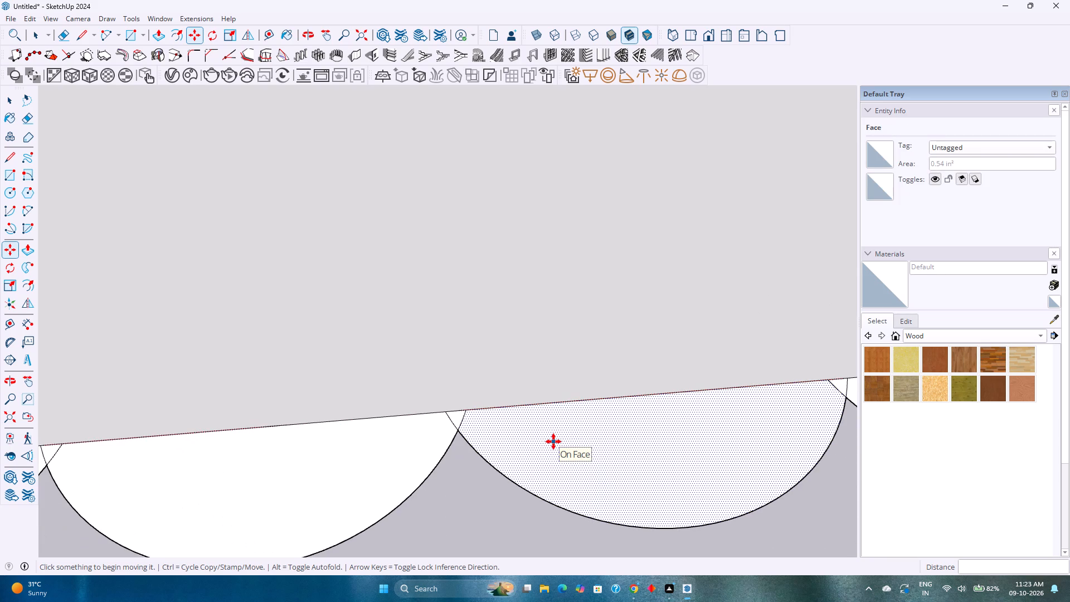
pyautogui.scroll(-10, 553, 441)
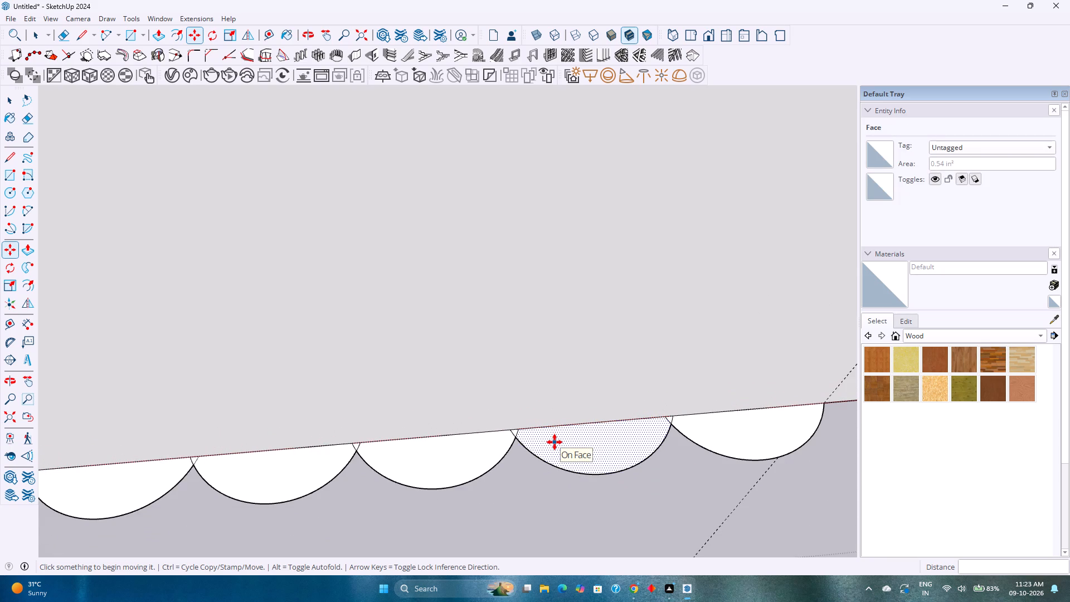
pyautogui.press('r')
pyautogui.scroll(11, 668, 411)
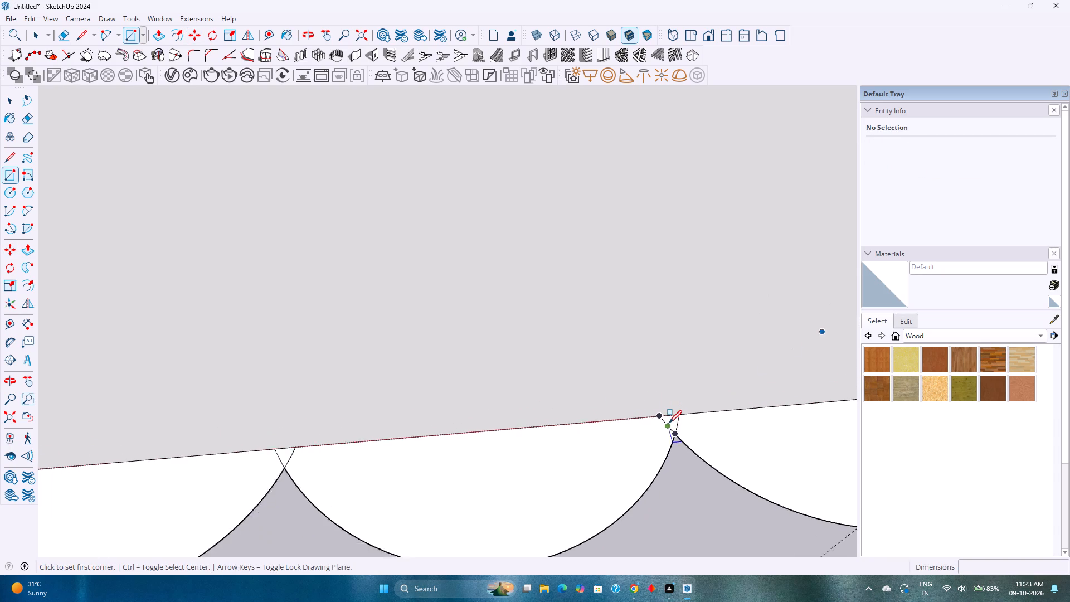
pyautogui.press('e')
pyautogui.scroll(4, 674, 423)
pyautogui.click(680, 423)
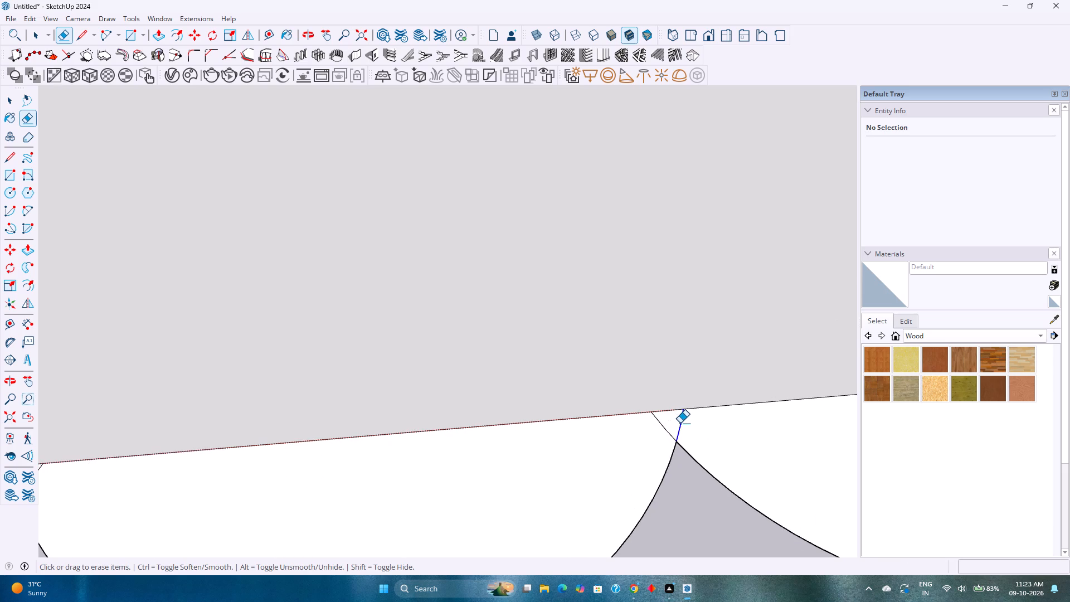
pyautogui.click(665, 426)
pyautogui.scroll(-9, 571, 438)
pyautogui.scroll(5, 316, 460)
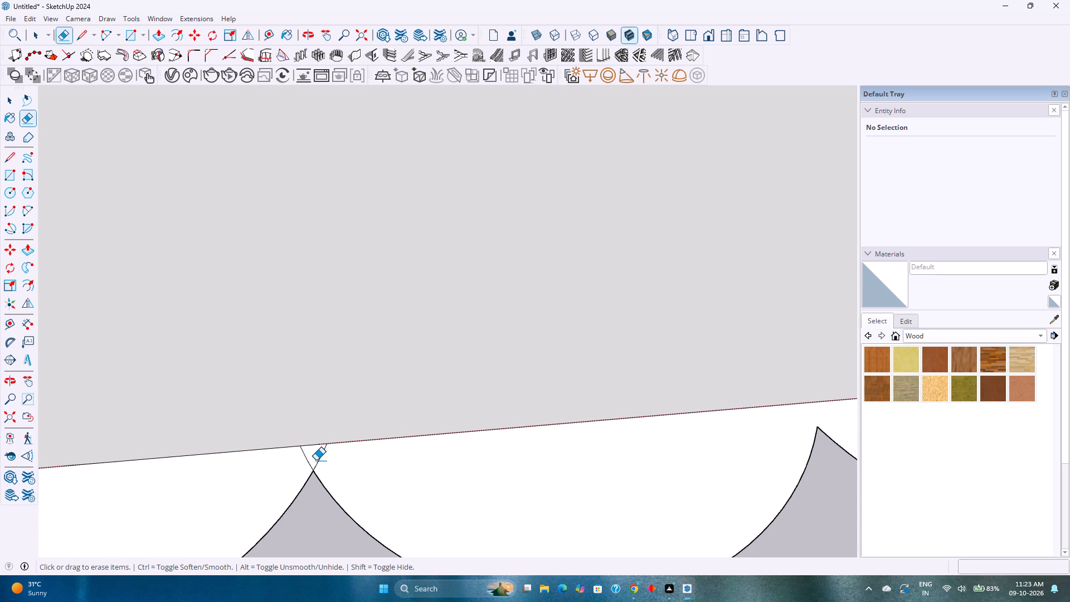
pyautogui.click(318, 460)
pyautogui.click(306, 458)
# Erase the crossing arc ends at the next three scallop junctions, moving from the centre guide toward the face's corner.
pyautogui.scroll(-9, 304, 458)
pyautogui.keyDown('shift'); pyautogui.moveTo(270, 459); pyautogui.dragTo(654, 417, button='middle'); pyautogui.keyUp('shift')
pyautogui.click(470, 435)
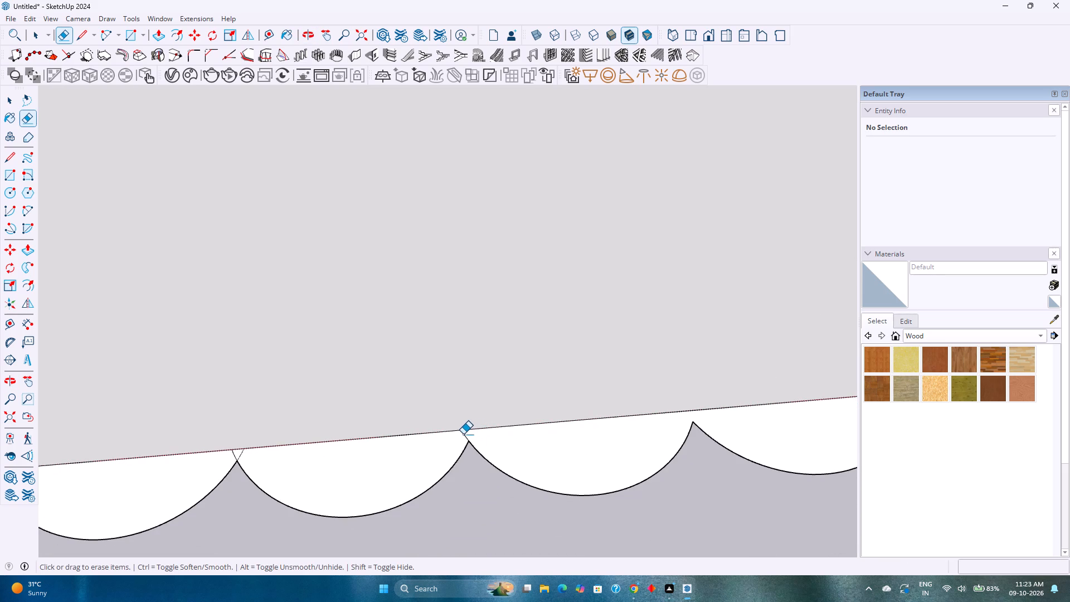
pyautogui.click(463, 434)
pyautogui.click(240, 454)
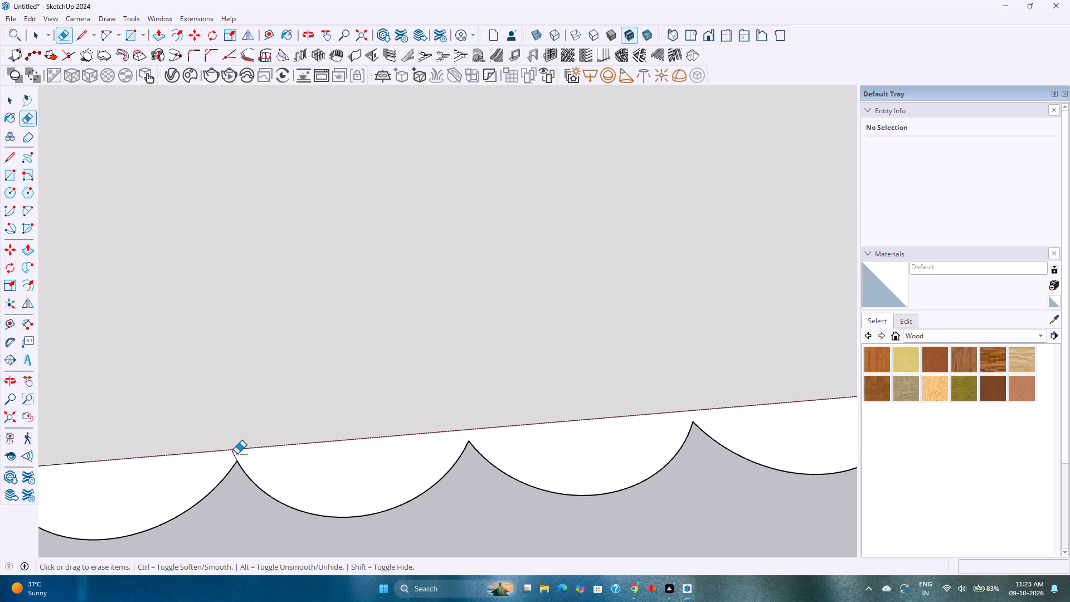
pyautogui.click(235, 454)
pyautogui.keyDown('shift'); pyautogui.moveTo(240, 460); pyautogui.dragTo(432, 444, button='middle'); pyautogui.keyUp('shift')
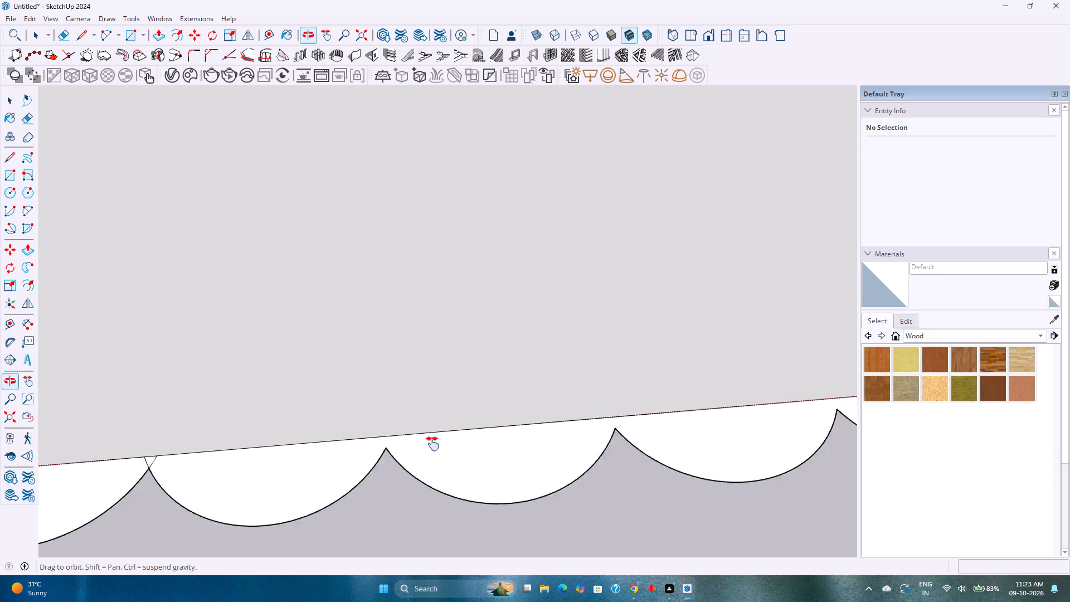
pyautogui.keyDown('shift'); pyautogui.moveTo(432, 444); pyautogui.dragTo(622, 426, button='middle'); pyautogui.keyUp('shift')
pyautogui.click(383, 441)
pyautogui.moveTo(373, 441); pyautogui.dragTo(401, 444)
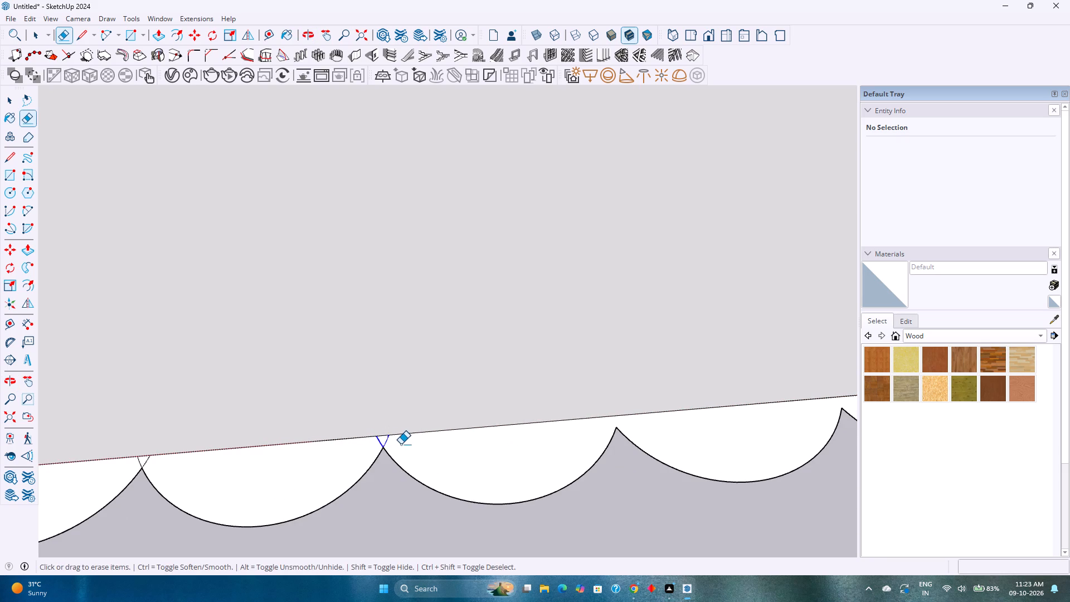
pyautogui.moveTo(401, 444); pyautogui.dragTo(403, 444)
# Erase the crossing arc ends at the following three scallop junctions toward the face's corner.
pyautogui.keyDown('shift'); pyautogui.moveTo(293, 457); pyautogui.dragTo(645, 445, button='middle'); pyautogui.keyUp('shift')
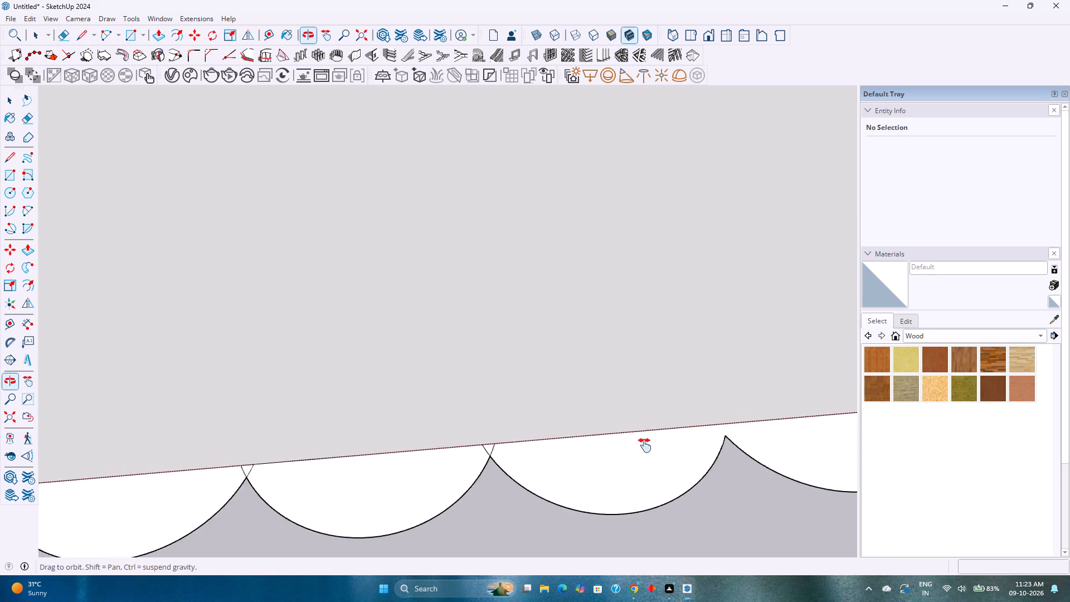
pyautogui.keyDown('shift'); pyautogui.moveTo(645, 445); pyautogui.dragTo(648, 445, button='middle'); pyautogui.keyUp('shift')
pyautogui.keyDown('shift'); pyautogui.scroll(1, 651, 445); pyautogui.keyUp('shift')
pyautogui.scroll(7, 494, 454)
pyautogui.moveTo(471, 452); pyautogui.dragTo(510, 450)
pyautogui.scroll(-4, 427, 454)
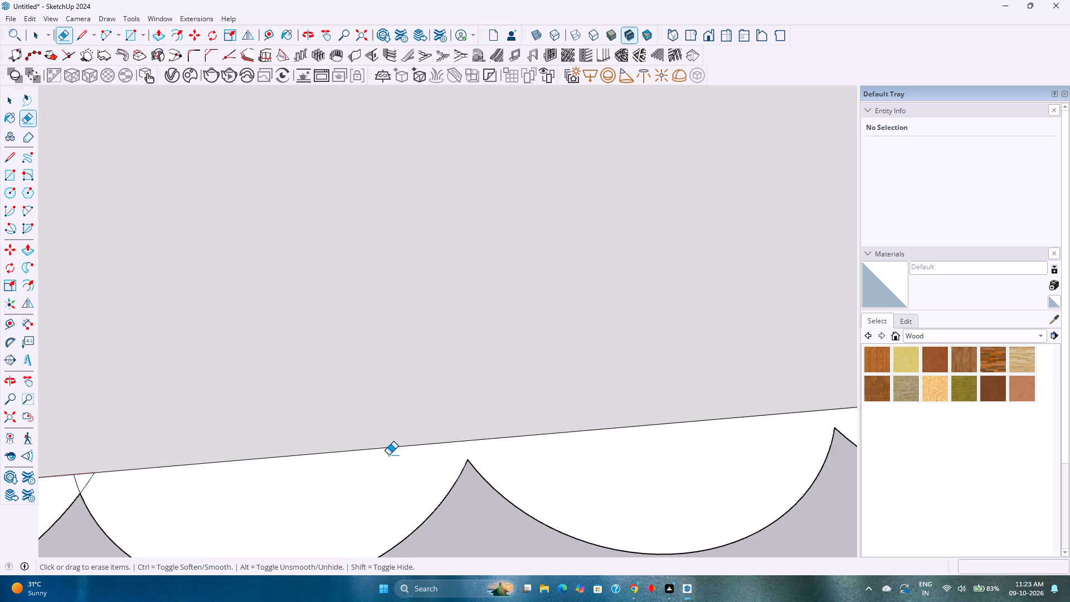
pyautogui.keyDown('shift'); pyautogui.moveTo(349, 465); pyautogui.dragTo(681, 404, button='middle'); pyautogui.keyUp('shift')
pyautogui.scroll(8, 436, 420)
pyautogui.moveTo(376, 422); pyautogui.dragTo(447, 423)
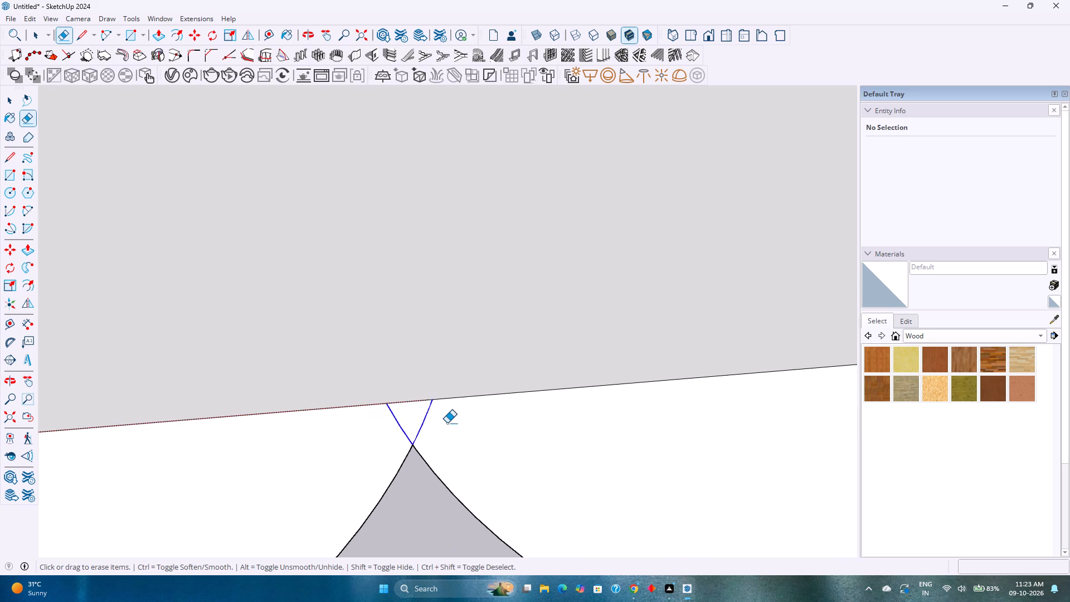
pyautogui.moveTo(447, 423); pyautogui.dragTo(456, 424)
pyautogui.scroll(-18, 456, 424)
pyautogui.keyDown('shift'); pyautogui.moveTo(279, 428); pyautogui.dragTo(542, 434, button='middle'); pyautogui.keyUp('shift')
pyautogui.scroll(8, 462, 449)
pyautogui.moveTo(427, 454); pyautogui.dragTo(504, 452)
pyautogui.scroll(-10, 448, 455)
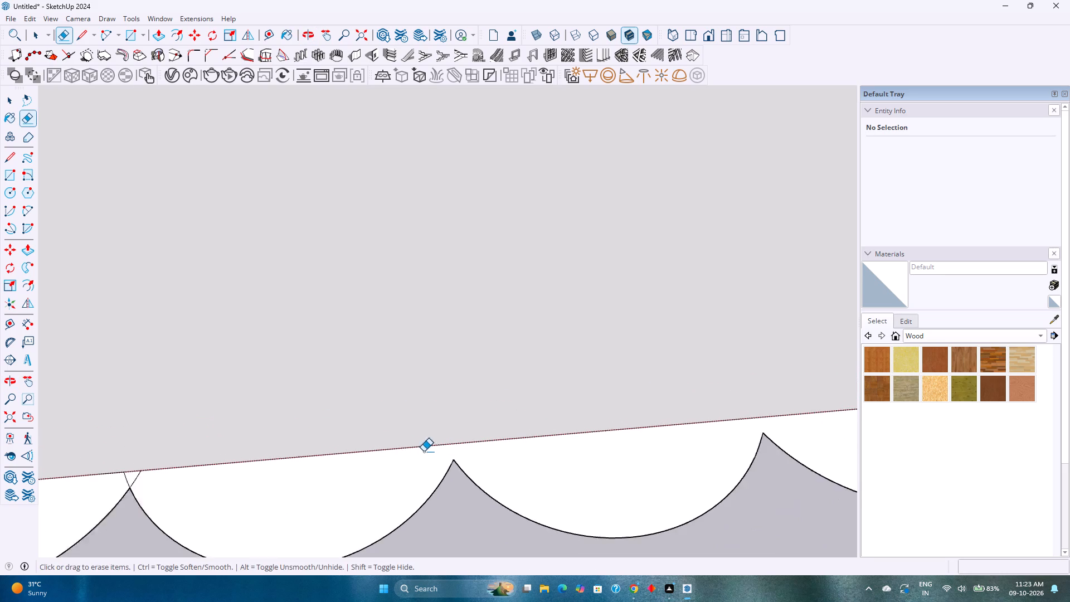
# Erase the crossing arc ends at the last two scallop junctions beside the face's corner, leaving one continuous scalloped profile.
pyautogui.scroll(-9, 364, 473)
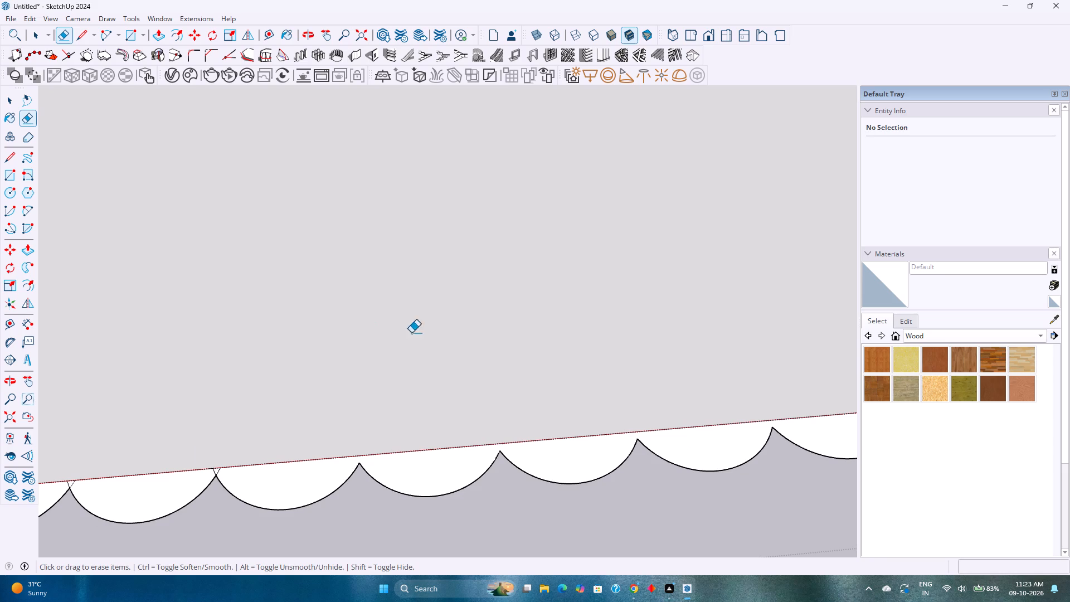
pyautogui.scroll(17, 203, 480)
pyautogui.moveTo(215, 463); pyautogui.dragTo(289, 464)
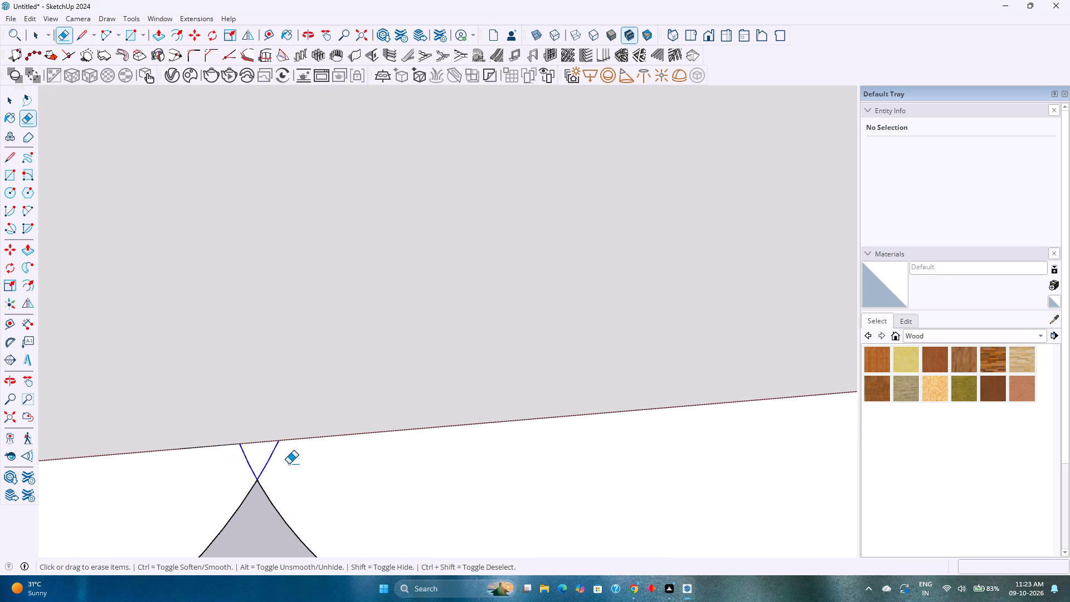
pyautogui.moveTo(289, 464); pyautogui.dragTo(290, 464)
pyautogui.scroll(-18, 281, 469)
pyautogui.keyDown('shift'); pyautogui.moveTo(442, 472); pyautogui.dragTo(640, 455, button='middle'); pyautogui.keyUp('shift')
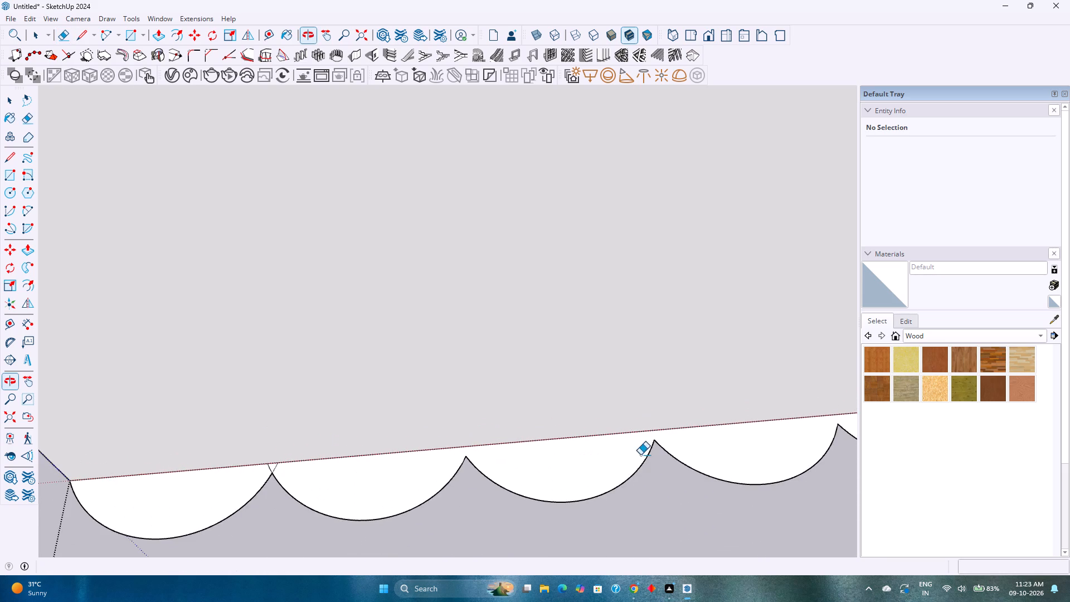
pyautogui.keyDown('shift'); pyautogui.moveTo(640, 455); pyautogui.dragTo(638, 455, button='middle'); pyautogui.keyUp('shift')
pyautogui.scroll(9, 280, 465)
pyautogui.moveTo(255, 472); pyautogui.dragTo(283, 469)
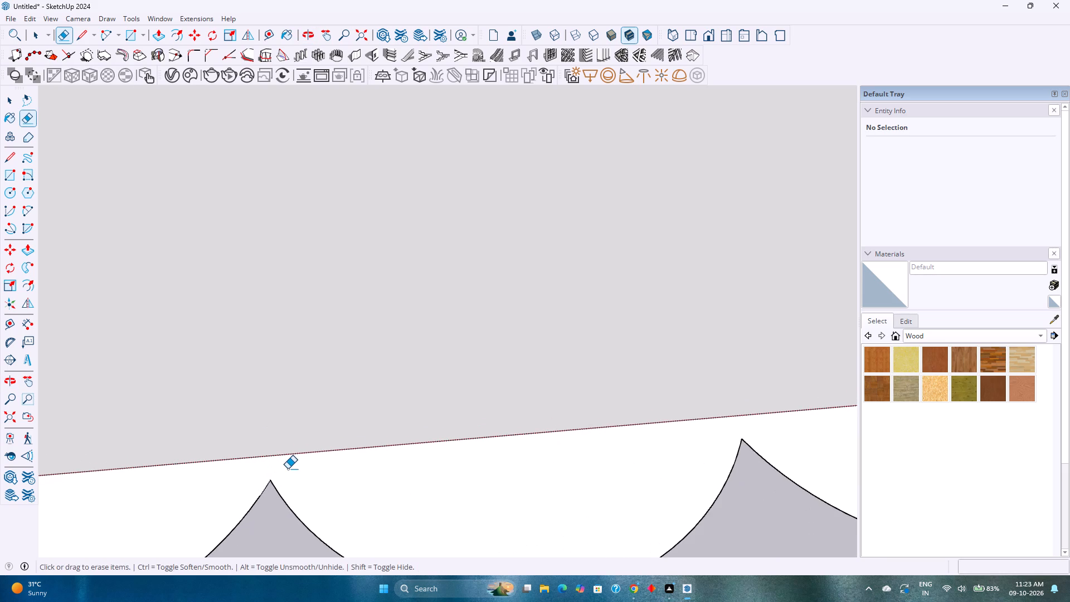
pyautogui.scroll(-20, 288, 469)
pyautogui.scroll(-10, 288, 469)
# Extrude the scalloped profile with Follow Me along the arched face's two side edges and curved top.
pyautogui.press('space')
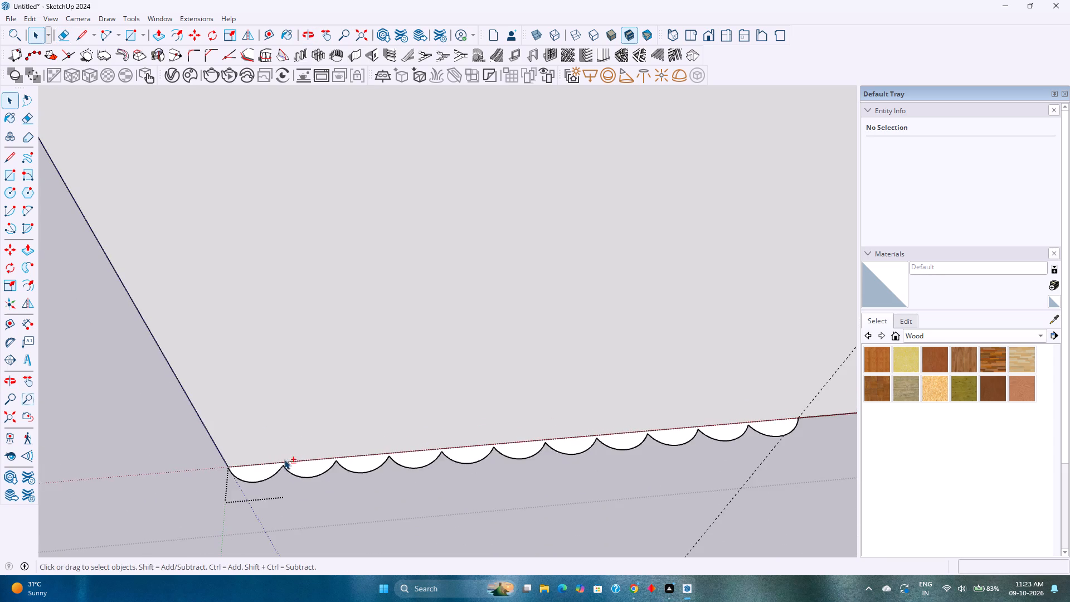
pyautogui.keyDown('shift'); pyautogui.moveTo(290, 472); pyautogui.dragTo(313, 521, button='middle'); pyautogui.keyUp('shift')
pyautogui.click(225, 474)
pyautogui.scroll(-6, 226, 465)
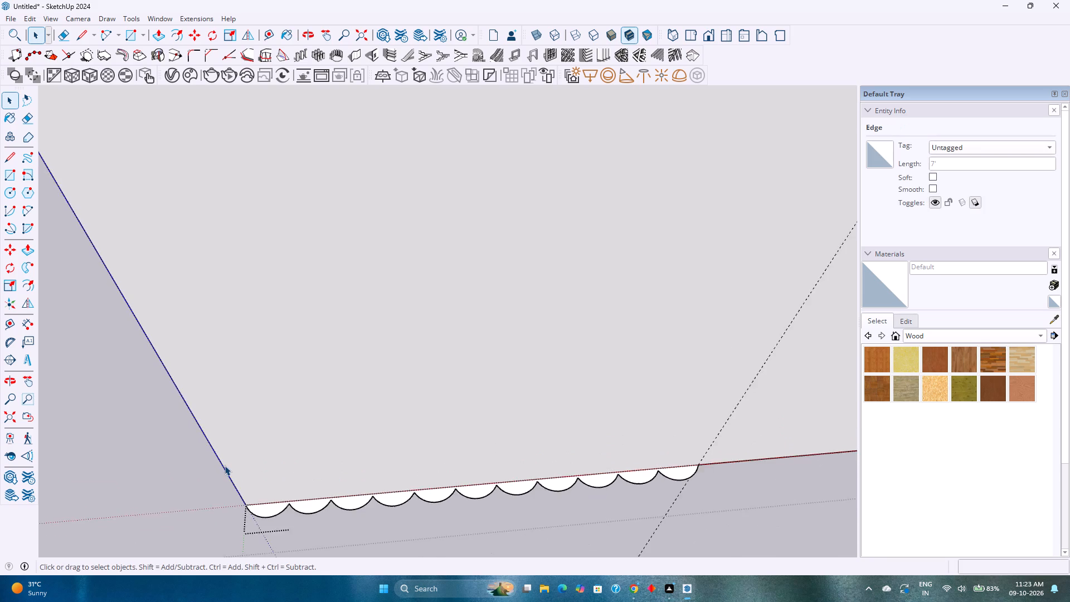
pyautogui.scroll(-11, 225, 465)
pyautogui.keyDown('shift'); pyautogui.moveTo(226, 462); pyautogui.dragTo(302, 601, button='middle'); pyautogui.keyUp('shift')
pyautogui.keyDown('shift'); pyautogui.scroll(-15, 303, 599); pyautogui.keyUp('shift')
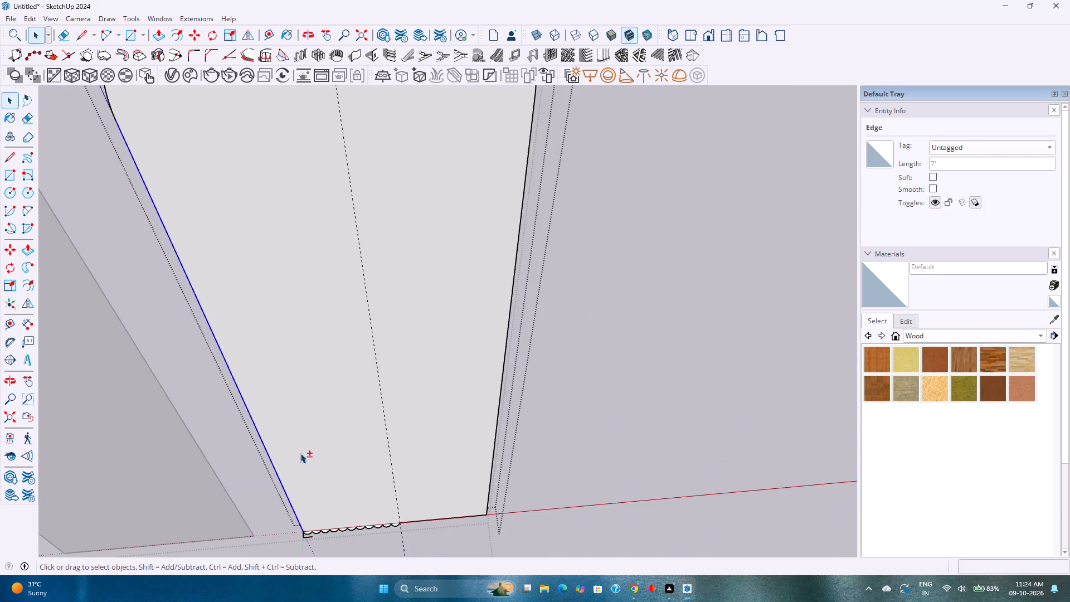
pyautogui.keyDown('shift'); pyautogui.moveTo(299, 453); pyautogui.dragTo(369, 598, button='middle'); pyautogui.keyUp('shift')
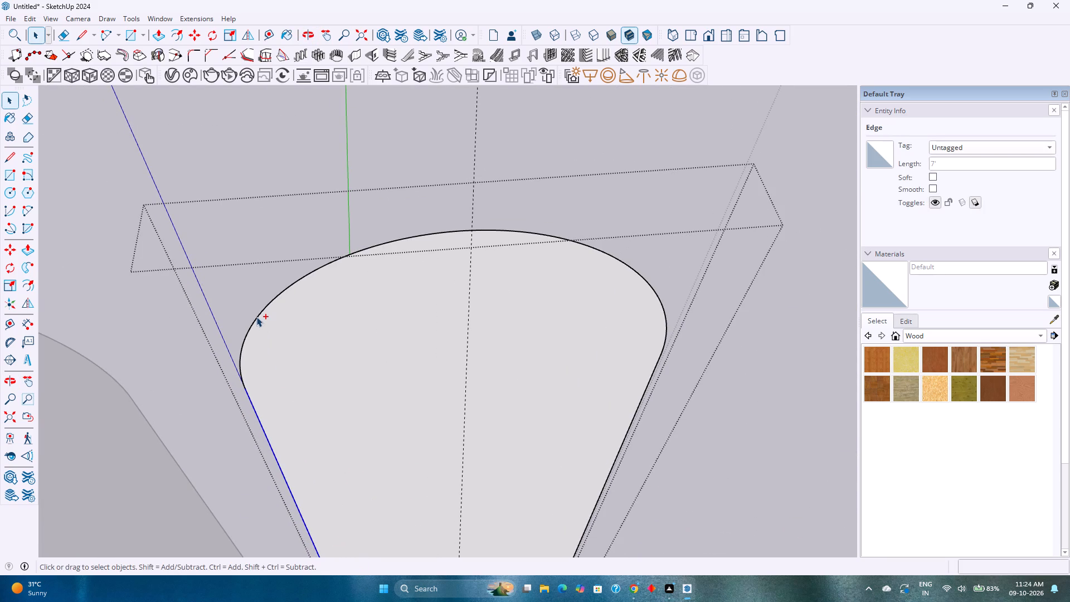
pyautogui.keyDown('ctrl'); pyautogui.click(256, 317); pyautogui.keyUp('ctrl')
pyautogui.keyDown('ctrl'); pyautogui.click(651, 373); pyautogui.keyUp('ctrl')
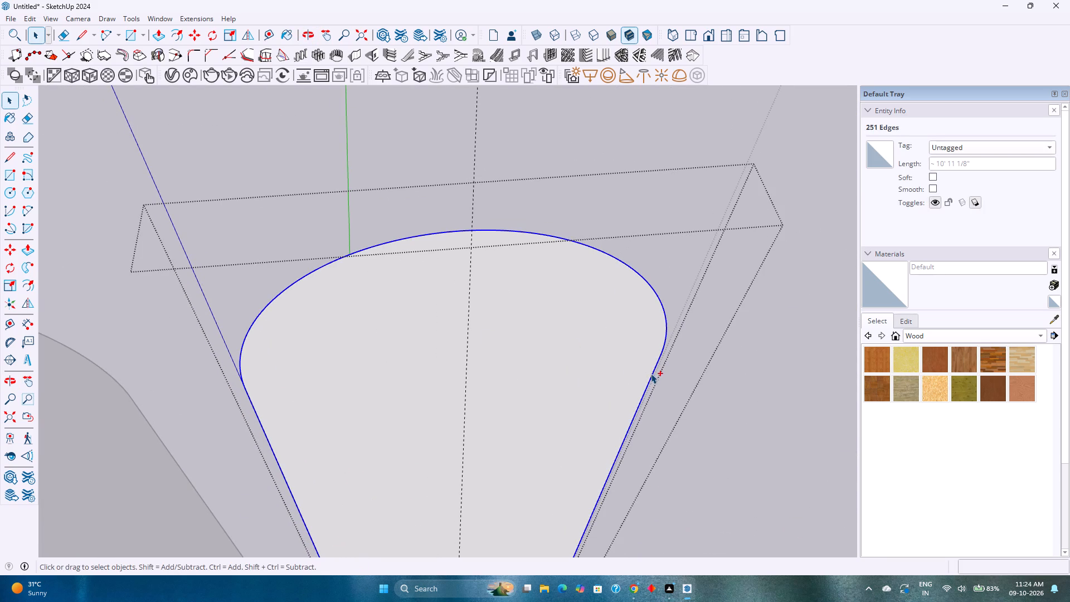
pyautogui.scroll(-11, 515, 370)
pyautogui.keyDown('shift'); pyautogui.moveTo(518, 424); pyautogui.dragTo(517, 317, button='middle'); pyautogui.keyUp('shift')
pyautogui.keyDown('shift'); pyautogui.moveTo(528, 391); pyautogui.dragTo(533, 404, button='middle'); pyautogui.keyUp('shift')
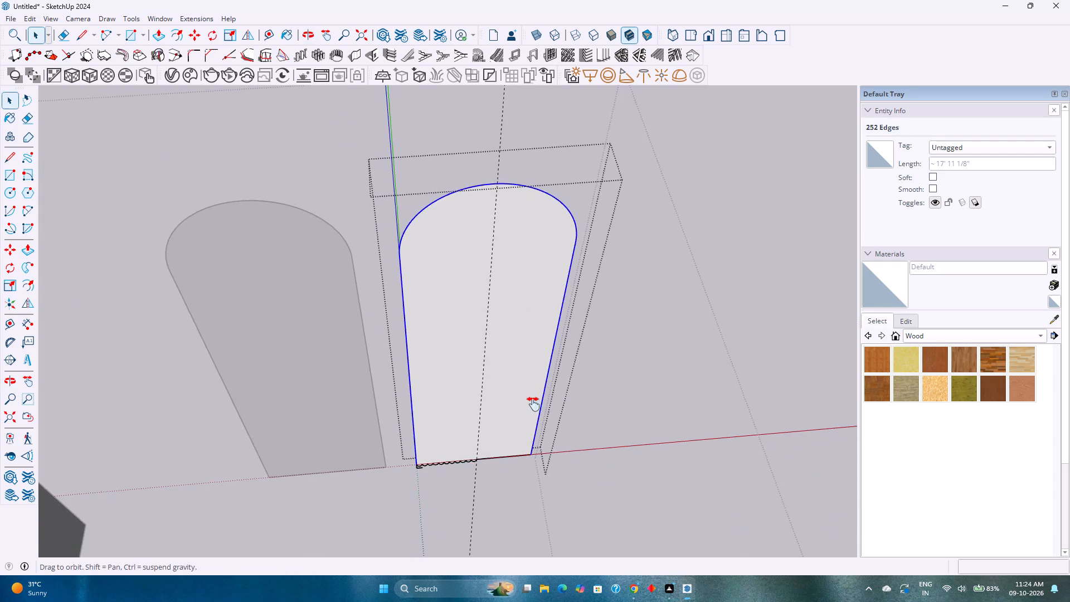
pyautogui.keyDown('shift'); pyautogui.moveTo(533, 404); pyautogui.dragTo(555, 477, button='middle'); pyautogui.keyUp('shift')
pyautogui.moveTo(468, 493); pyautogui.dragTo(402, 386, button='middle')
pyautogui.click(31, 273)
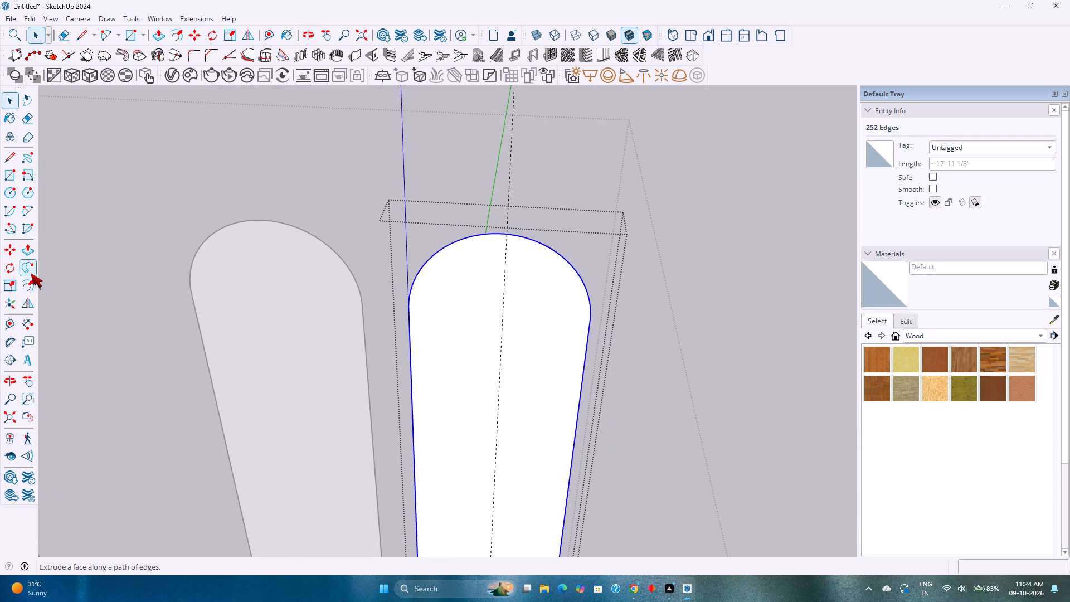
pyautogui.keyDown('shift'); pyautogui.moveTo(489, 481); pyautogui.dragTo(468, 333, button='middle'); pyautogui.keyUp('shift')
pyautogui.scroll(16, 415, 527)
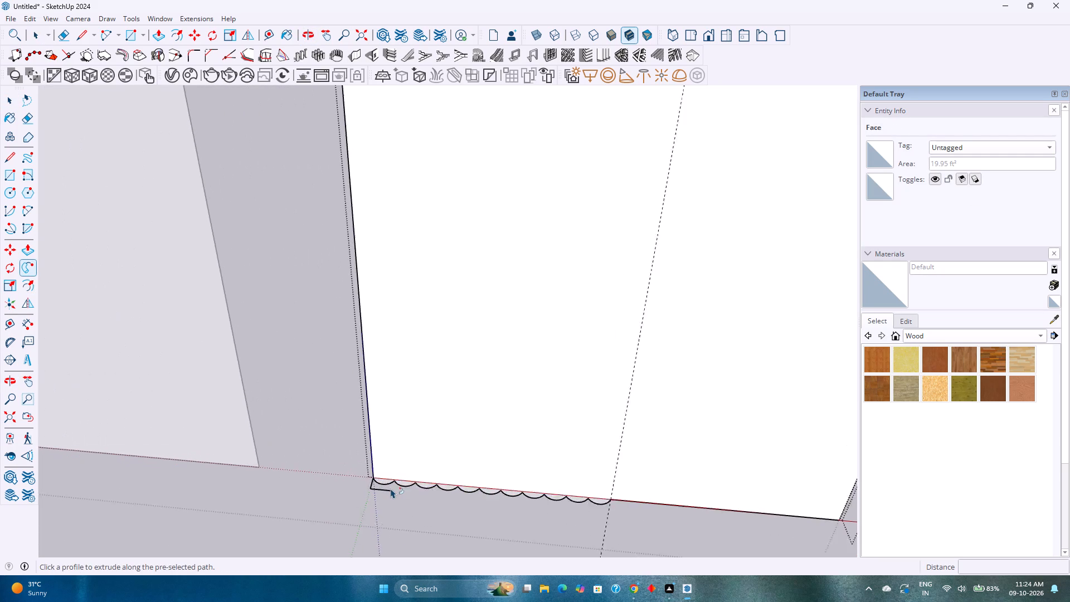
pyautogui.scroll(9, 391, 488)
pyautogui.click(373, 472)
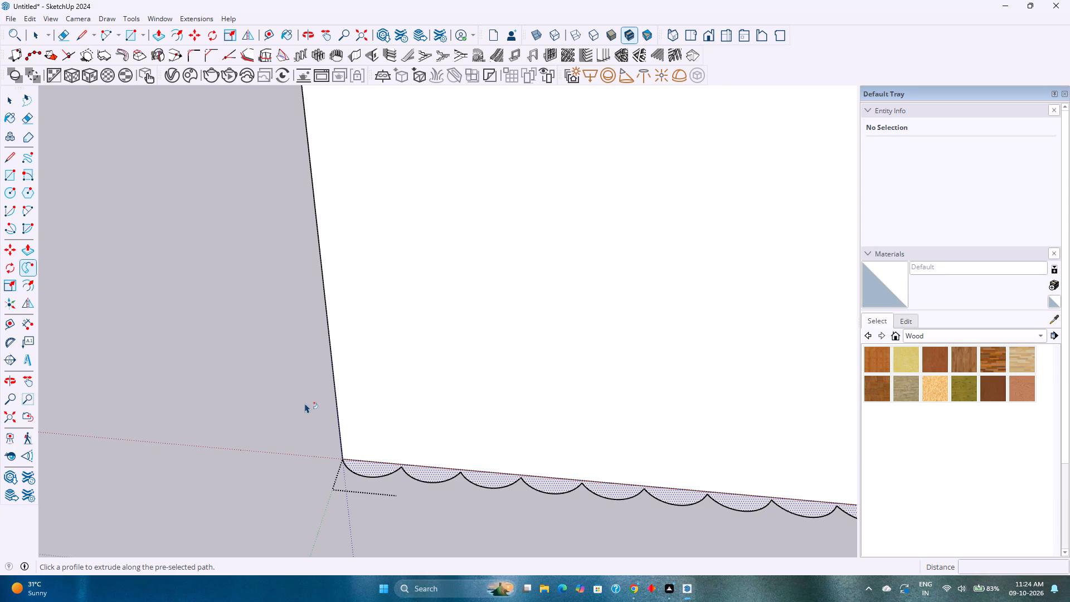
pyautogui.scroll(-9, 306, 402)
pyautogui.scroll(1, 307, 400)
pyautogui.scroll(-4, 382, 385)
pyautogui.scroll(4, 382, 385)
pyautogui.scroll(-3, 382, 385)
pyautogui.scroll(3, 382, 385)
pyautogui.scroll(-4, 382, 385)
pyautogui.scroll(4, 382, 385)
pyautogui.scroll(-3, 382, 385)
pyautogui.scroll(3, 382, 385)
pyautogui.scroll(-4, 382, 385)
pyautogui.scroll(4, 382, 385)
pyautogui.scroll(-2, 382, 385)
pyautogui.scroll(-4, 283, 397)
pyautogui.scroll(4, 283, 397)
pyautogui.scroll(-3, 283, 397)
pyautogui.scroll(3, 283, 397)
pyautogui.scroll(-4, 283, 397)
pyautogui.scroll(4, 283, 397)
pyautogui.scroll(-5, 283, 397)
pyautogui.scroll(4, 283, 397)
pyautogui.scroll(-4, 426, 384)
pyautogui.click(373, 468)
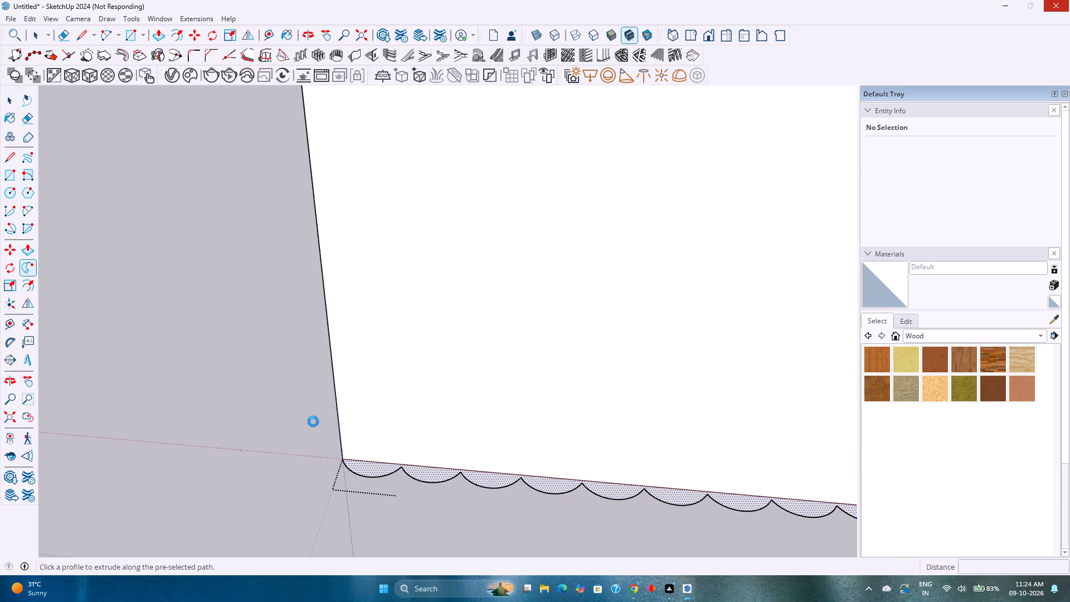
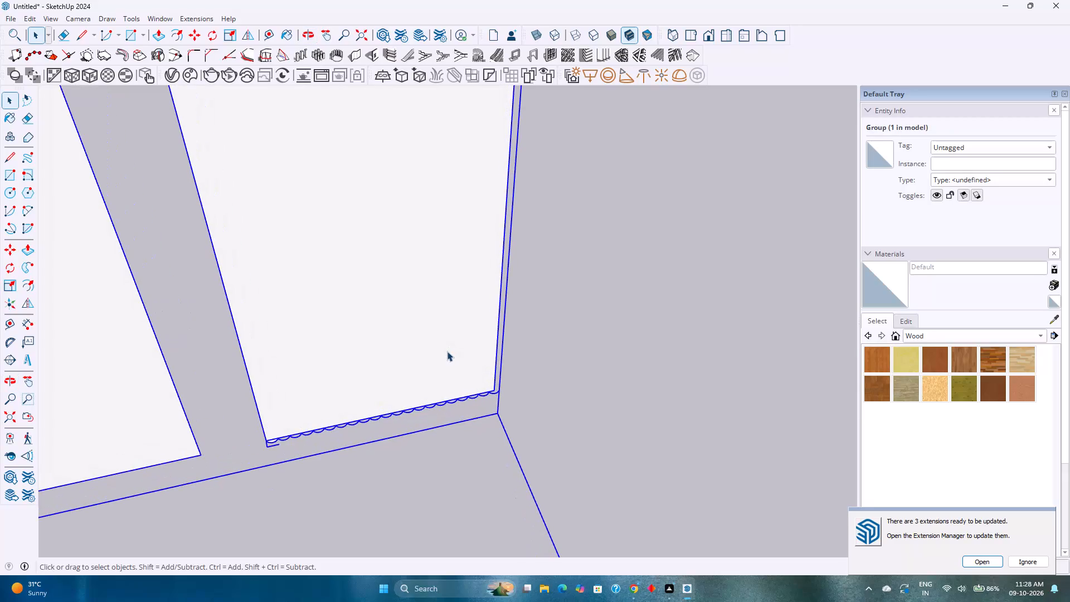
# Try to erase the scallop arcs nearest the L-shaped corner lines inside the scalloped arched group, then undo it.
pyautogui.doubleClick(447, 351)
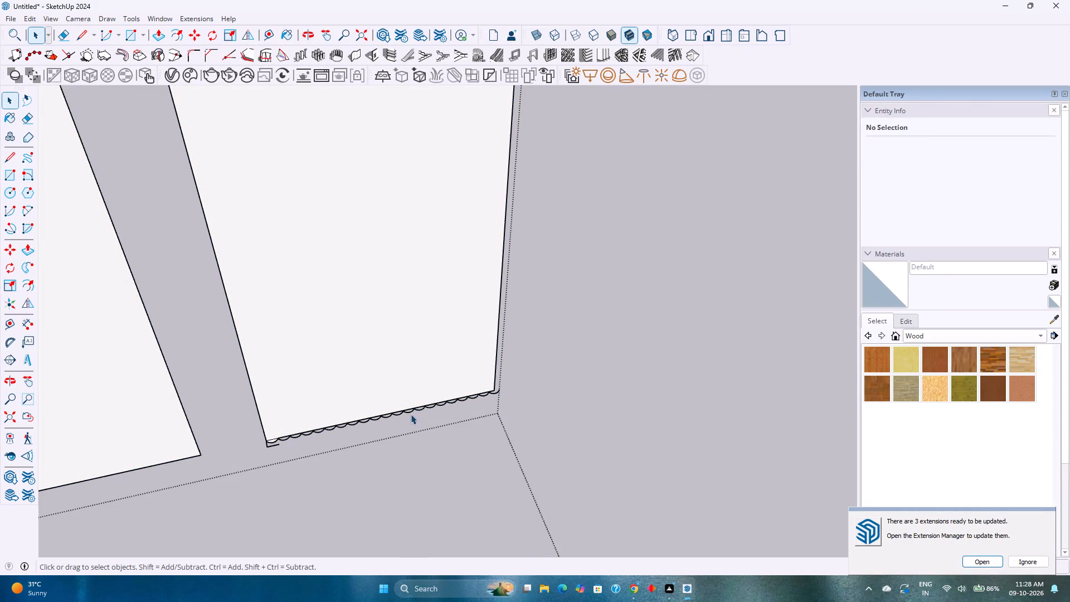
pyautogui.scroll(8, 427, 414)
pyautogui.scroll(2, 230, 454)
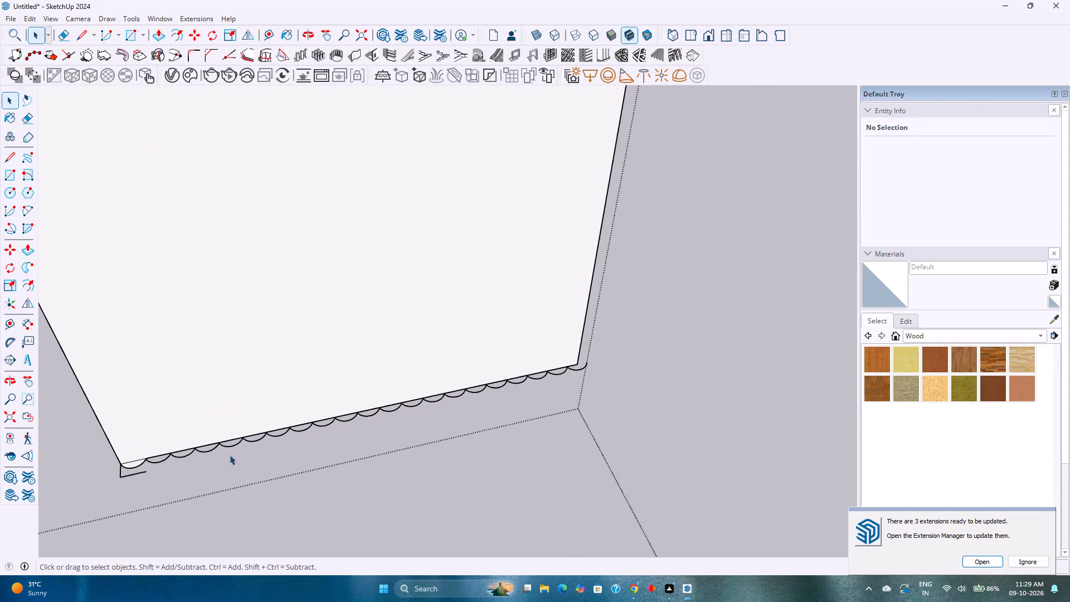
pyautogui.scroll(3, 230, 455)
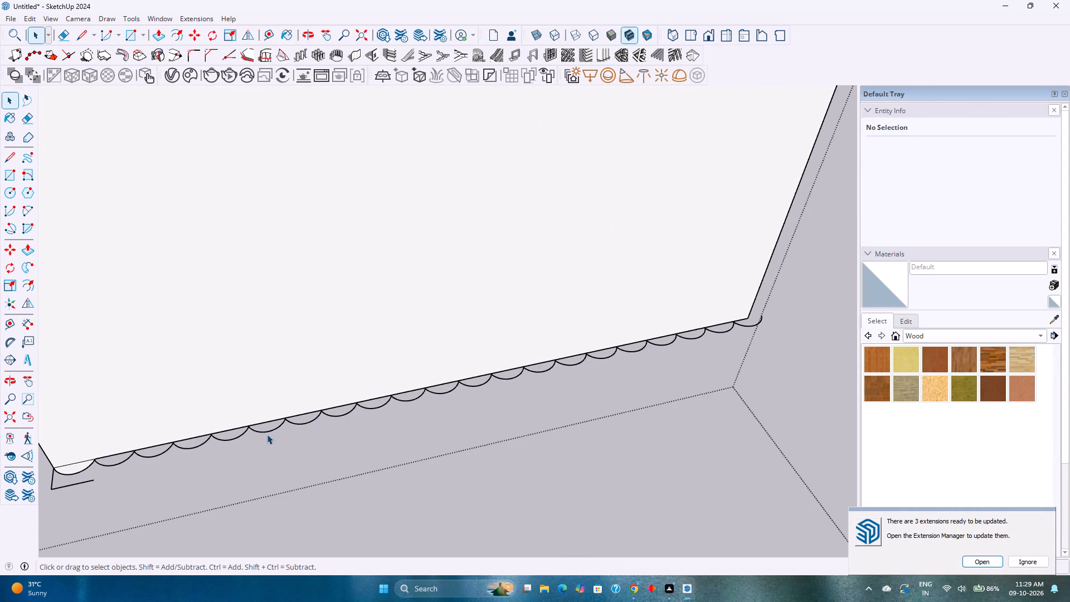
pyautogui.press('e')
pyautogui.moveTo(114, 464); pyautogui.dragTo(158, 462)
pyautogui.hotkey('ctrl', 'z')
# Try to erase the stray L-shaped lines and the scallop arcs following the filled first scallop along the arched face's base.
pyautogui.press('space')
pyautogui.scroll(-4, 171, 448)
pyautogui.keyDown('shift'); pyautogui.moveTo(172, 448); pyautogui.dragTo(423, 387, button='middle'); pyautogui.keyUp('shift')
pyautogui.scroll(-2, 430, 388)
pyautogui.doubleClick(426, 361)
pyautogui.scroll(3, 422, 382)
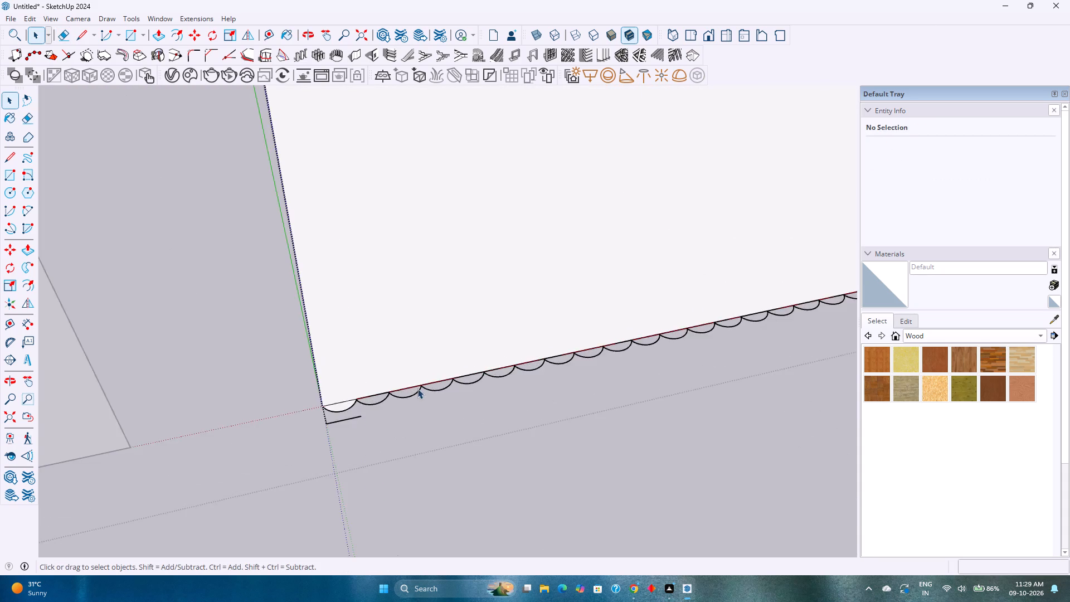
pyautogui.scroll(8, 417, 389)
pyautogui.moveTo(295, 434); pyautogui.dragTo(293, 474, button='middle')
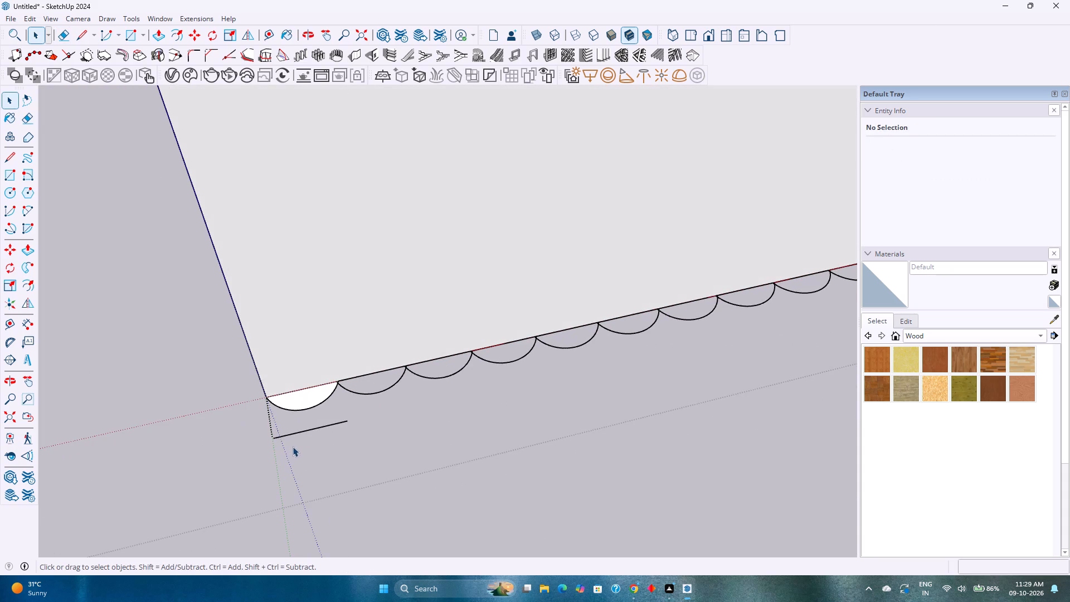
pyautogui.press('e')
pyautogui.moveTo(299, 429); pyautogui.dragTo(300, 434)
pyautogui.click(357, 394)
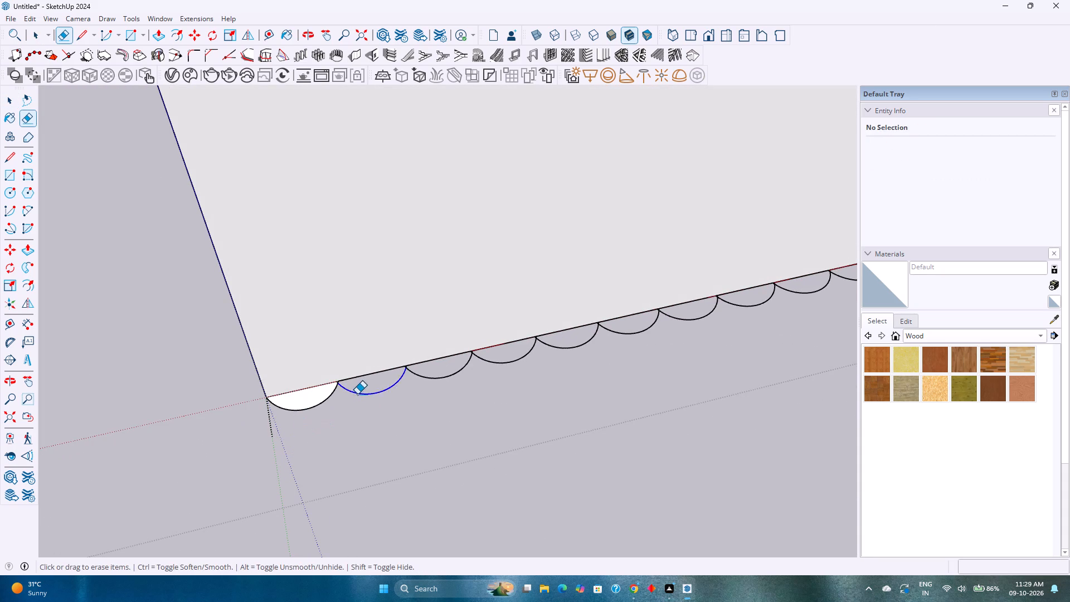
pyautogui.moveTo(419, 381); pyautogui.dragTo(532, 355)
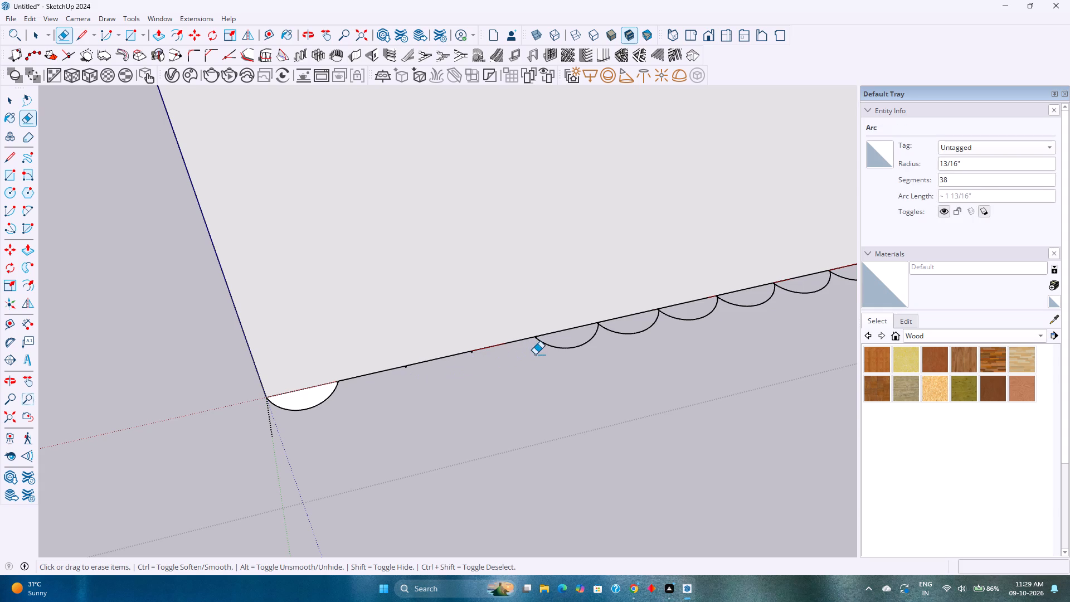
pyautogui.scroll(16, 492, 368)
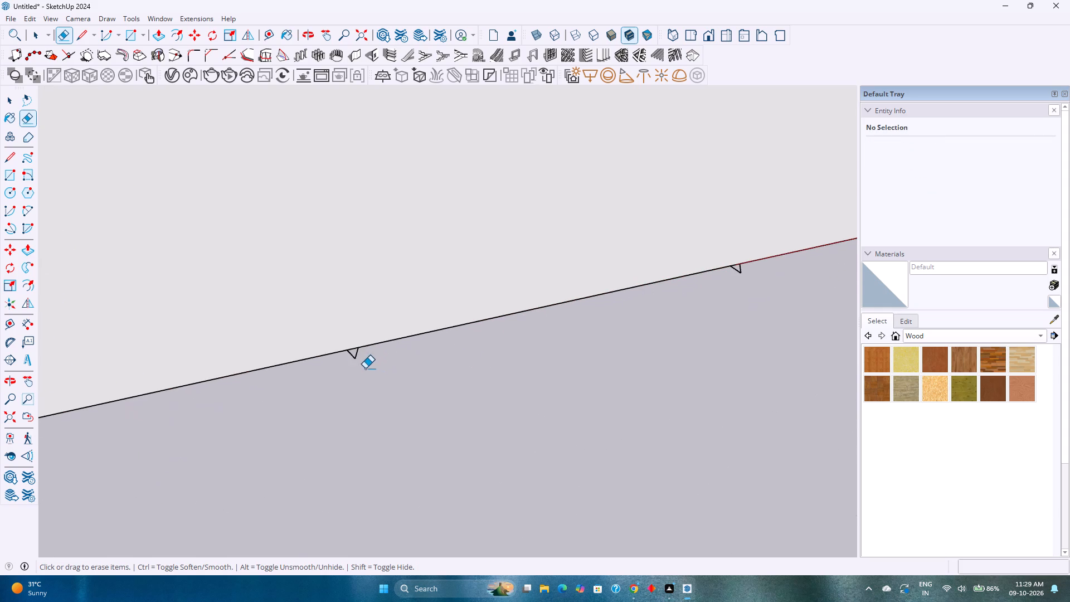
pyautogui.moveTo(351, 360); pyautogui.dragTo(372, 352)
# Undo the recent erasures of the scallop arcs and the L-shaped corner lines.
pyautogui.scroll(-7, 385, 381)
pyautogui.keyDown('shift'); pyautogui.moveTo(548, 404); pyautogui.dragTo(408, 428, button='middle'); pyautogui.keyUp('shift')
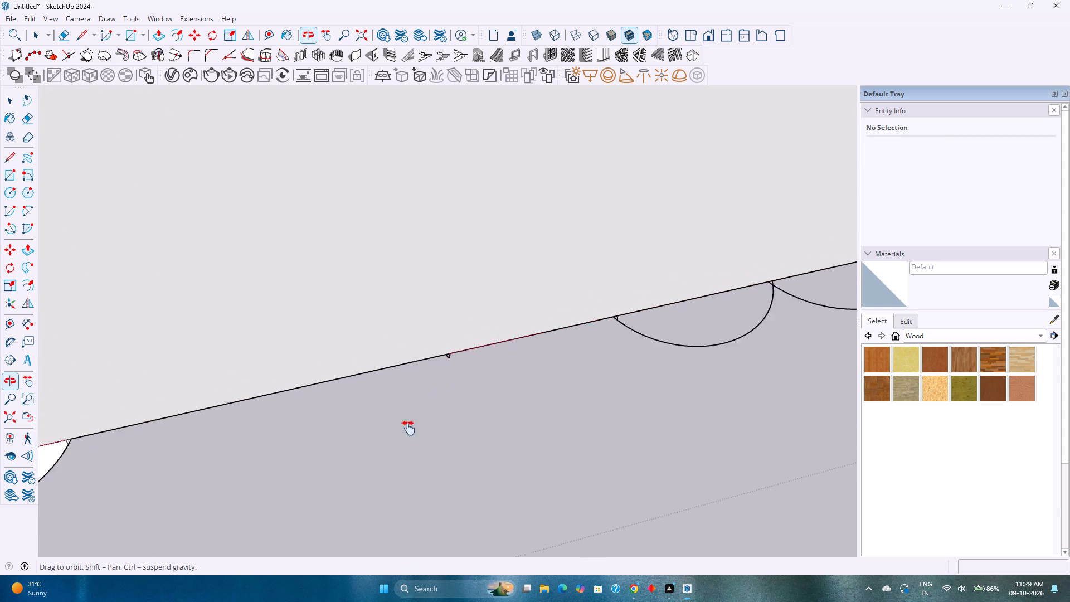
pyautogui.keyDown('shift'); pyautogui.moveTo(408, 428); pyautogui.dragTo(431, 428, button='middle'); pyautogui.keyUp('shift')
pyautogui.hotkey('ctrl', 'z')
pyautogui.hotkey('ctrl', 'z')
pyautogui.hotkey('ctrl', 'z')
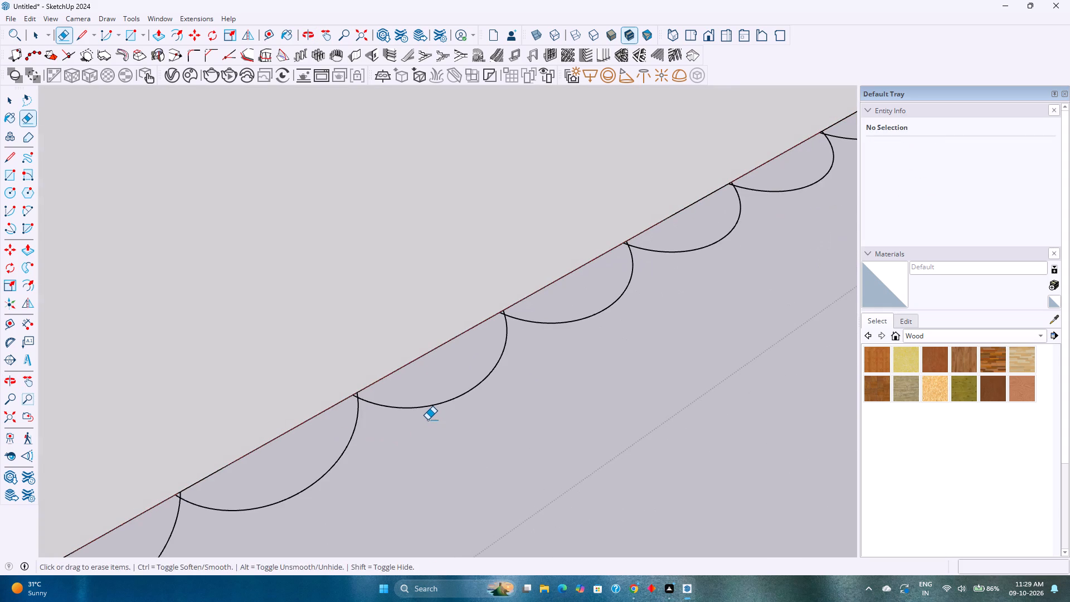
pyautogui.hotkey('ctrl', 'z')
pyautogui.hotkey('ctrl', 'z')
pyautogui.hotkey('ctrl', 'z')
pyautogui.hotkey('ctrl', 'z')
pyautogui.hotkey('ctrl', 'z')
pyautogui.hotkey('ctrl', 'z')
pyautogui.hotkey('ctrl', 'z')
# Delete the arched face group that carries the scalloped profile along its base, keeping the plain arched face beside it.
pyautogui.scroll(-5, 427, 419)
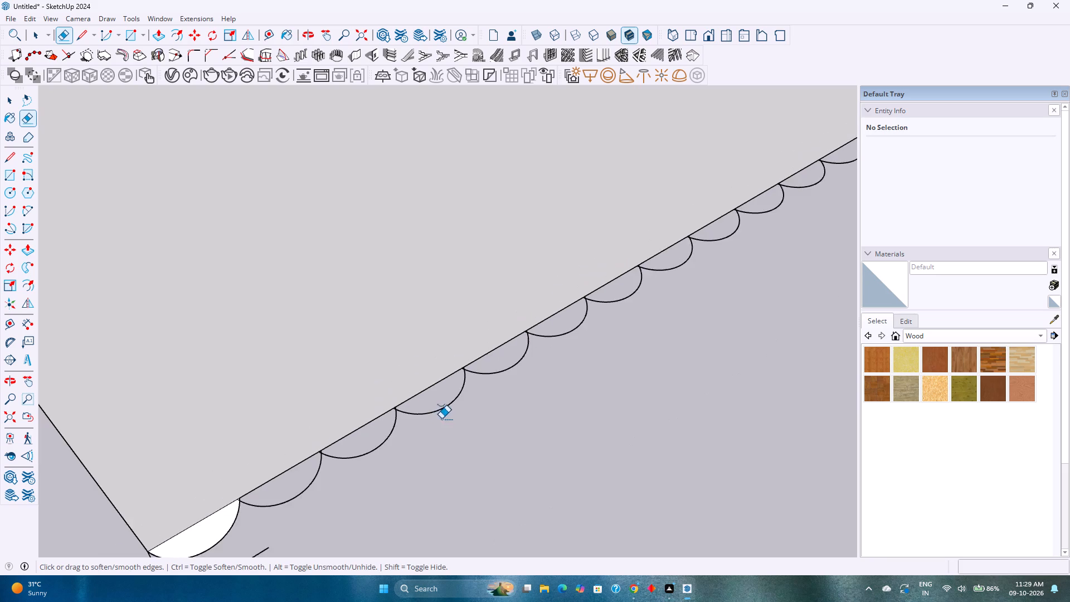
pyautogui.keyDown('shift'); pyautogui.moveTo(443, 419); pyautogui.dragTo(302, 382, button='middle'); pyautogui.keyUp('shift')
pyautogui.keyDown('shift'); pyautogui.scroll(-10, 300, 383); pyautogui.keyUp('shift')
pyautogui.keyDown('shift'); pyautogui.moveTo(458, 423); pyautogui.dragTo(537, 452, button='middle'); pyautogui.keyUp('shift')
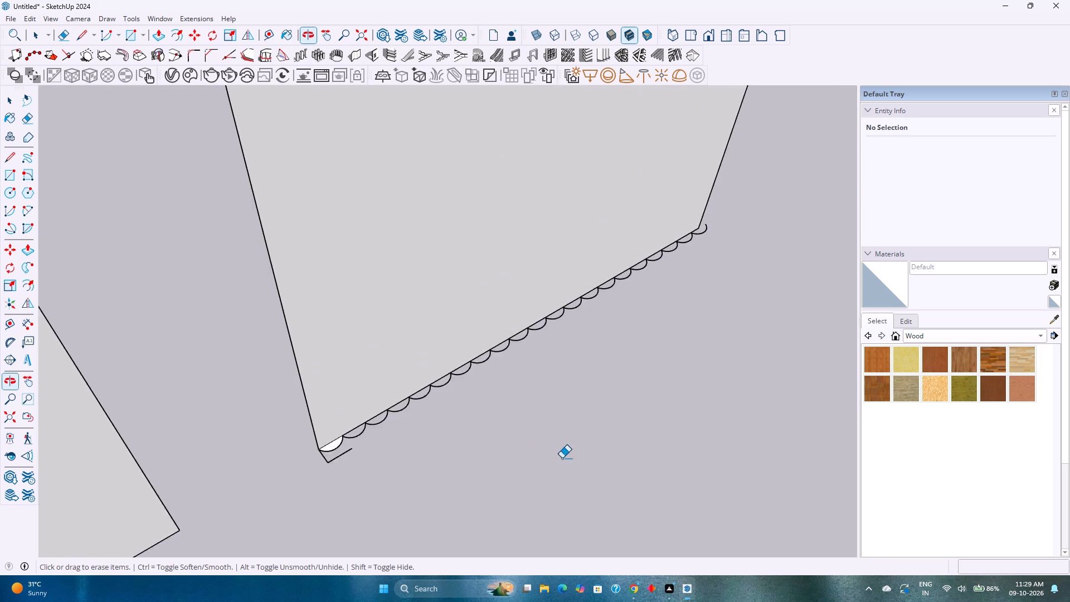
pyautogui.moveTo(562, 458); pyautogui.dragTo(408, 431, button='middle')
pyautogui.keyDown('shift'); pyautogui.moveTo(395, 424); pyautogui.dragTo(414, 501, button='middle'); pyautogui.keyUp('shift')
pyautogui.moveTo(379, 463); pyautogui.dragTo(370, 432, button='middle')
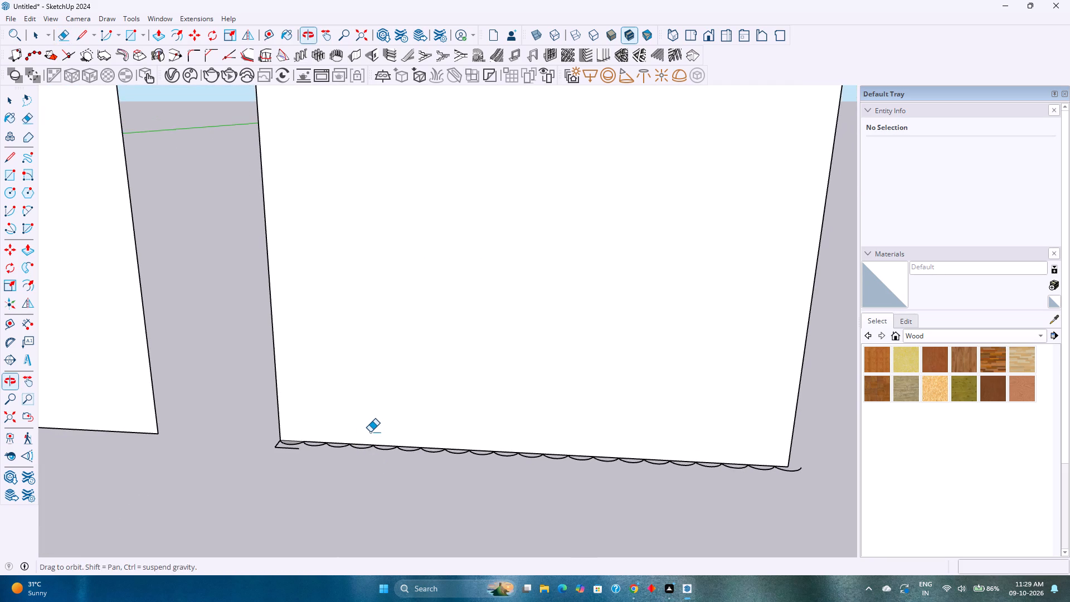
pyautogui.scroll(-1, 370, 432)
pyautogui.press('space')
pyautogui.click(388, 399)
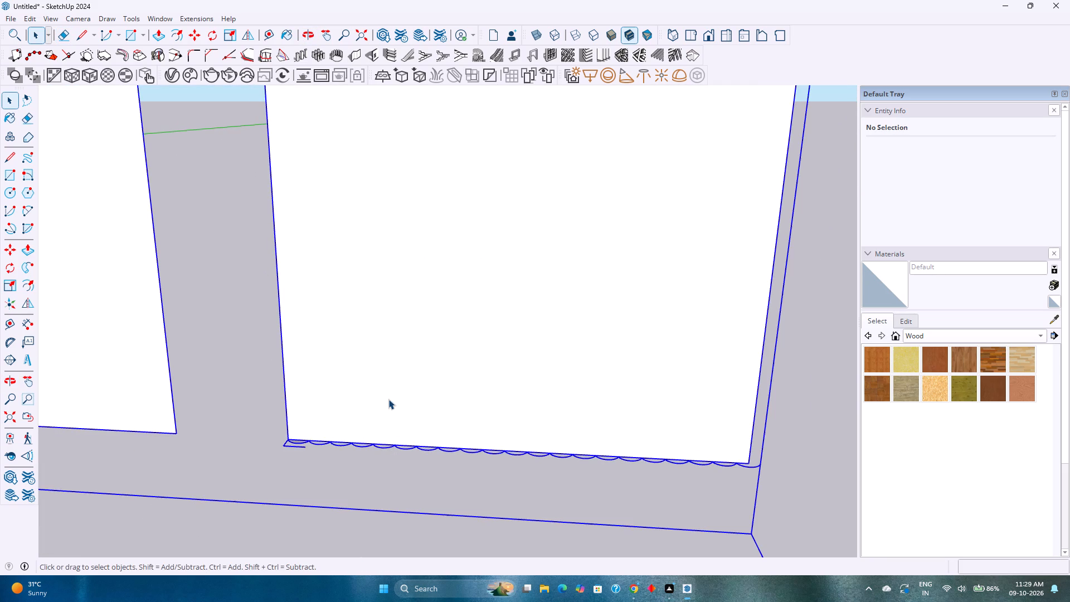
pyautogui.doubleClick(388, 399)
pyautogui.click(393, 397)
pyautogui.doubleClick(332, 441)
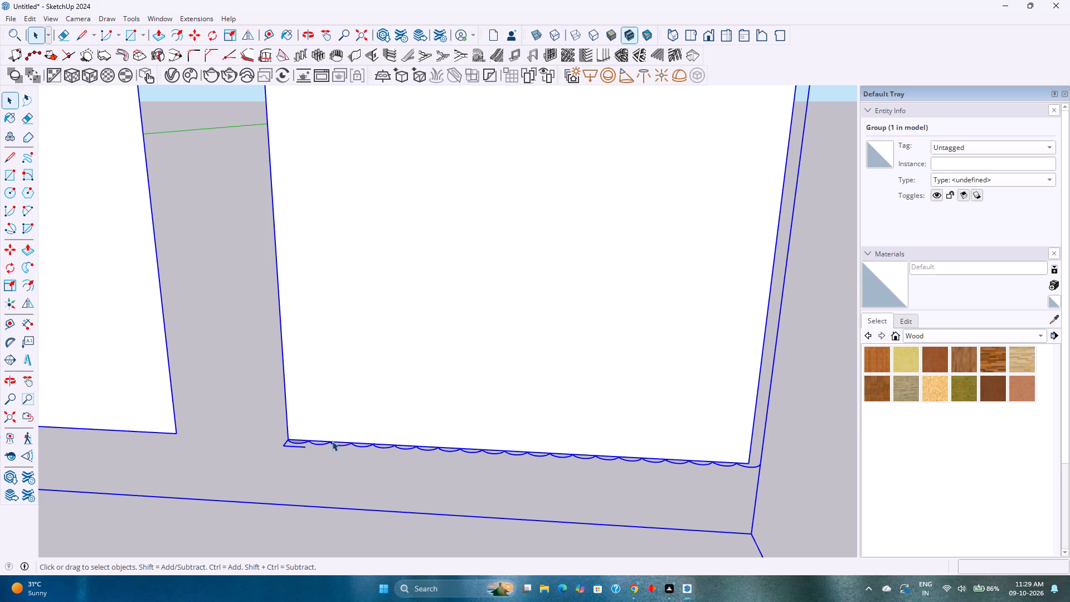
pyautogui.scroll(-10, 332, 438)
pyautogui.scroll(1, 330, 435)
pyautogui.click(331, 435)
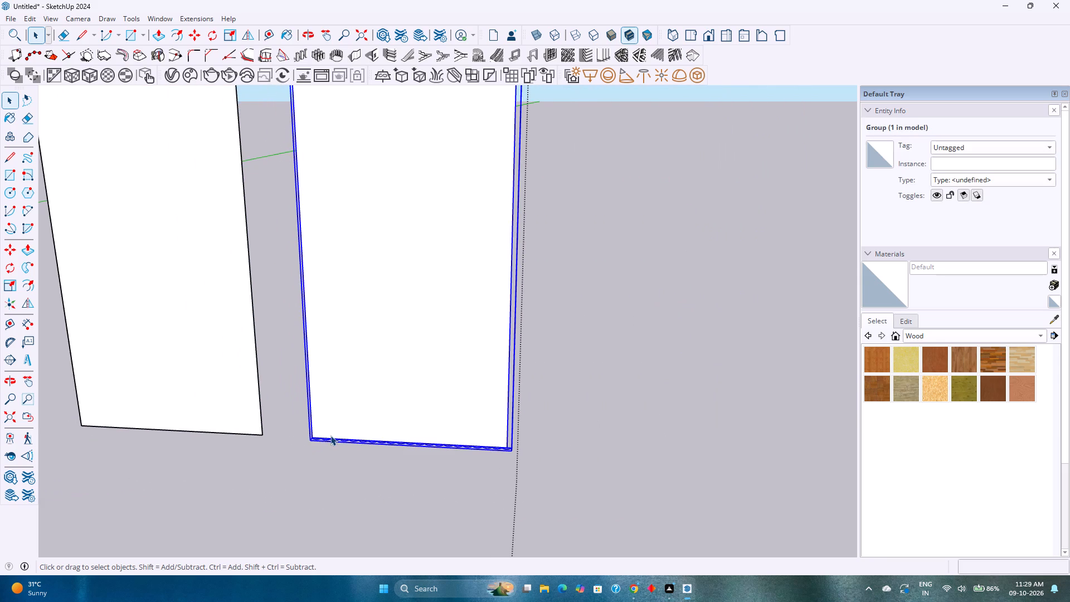
pyautogui.press('Delete')
# Copy the plain arched face group about 3' 1 5/16" sideways along the red axis from its bottom corner.
pyautogui.scroll(-2, 202, 429)
pyautogui.keyDown('shift'); pyautogui.moveTo(202, 432); pyautogui.dragTo(377, 459, button='middle'); pyautogui.keyUp('shift')
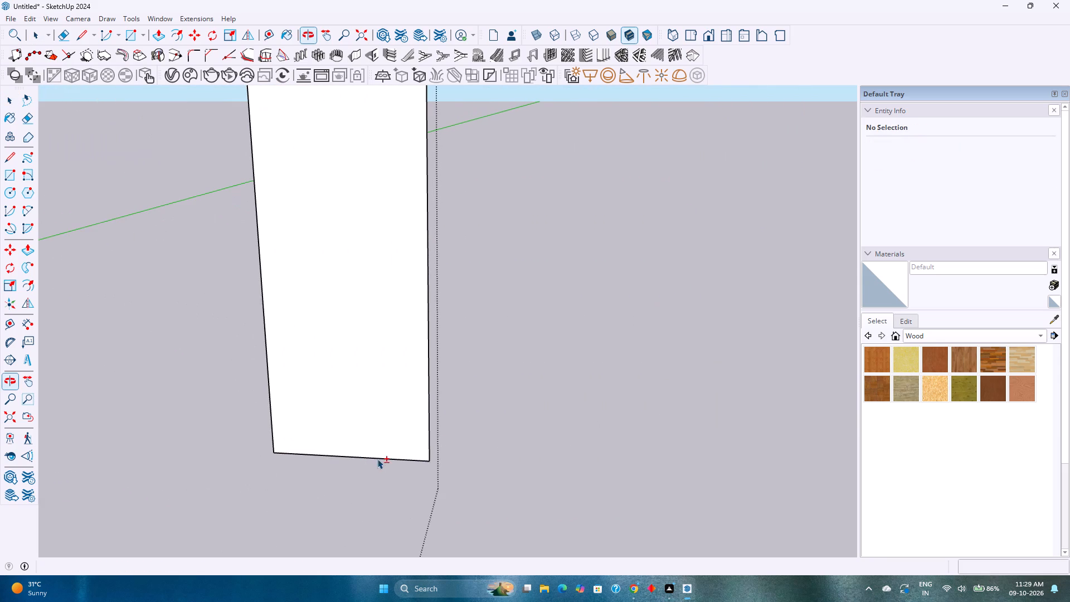
pyautogui.click(374, 455)
pyautogui.press('m')
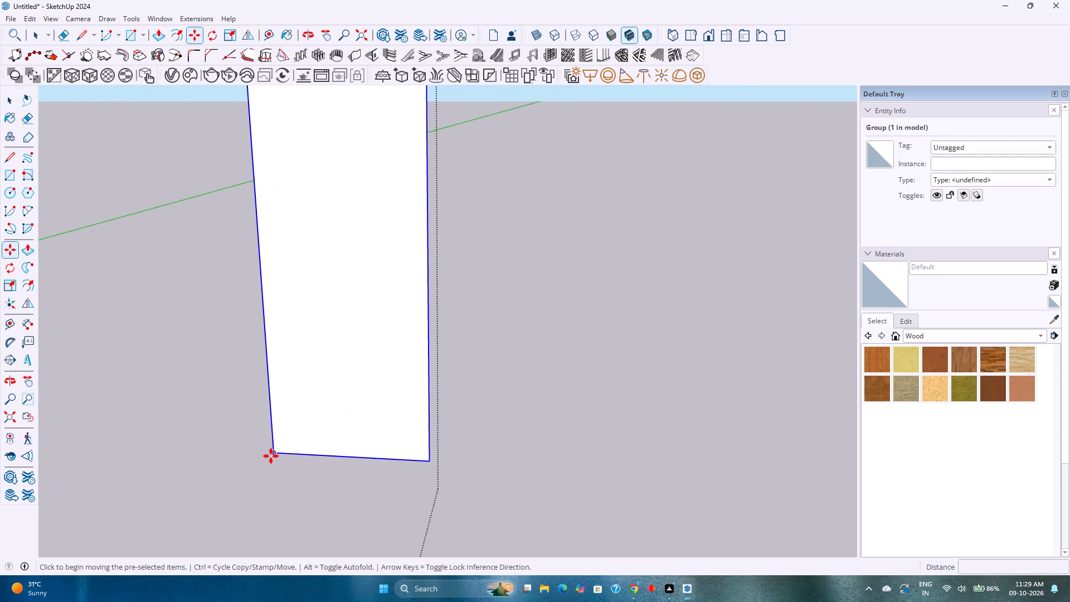
pyautogui.click(273, 455)
pyautogui.click(469, 463)
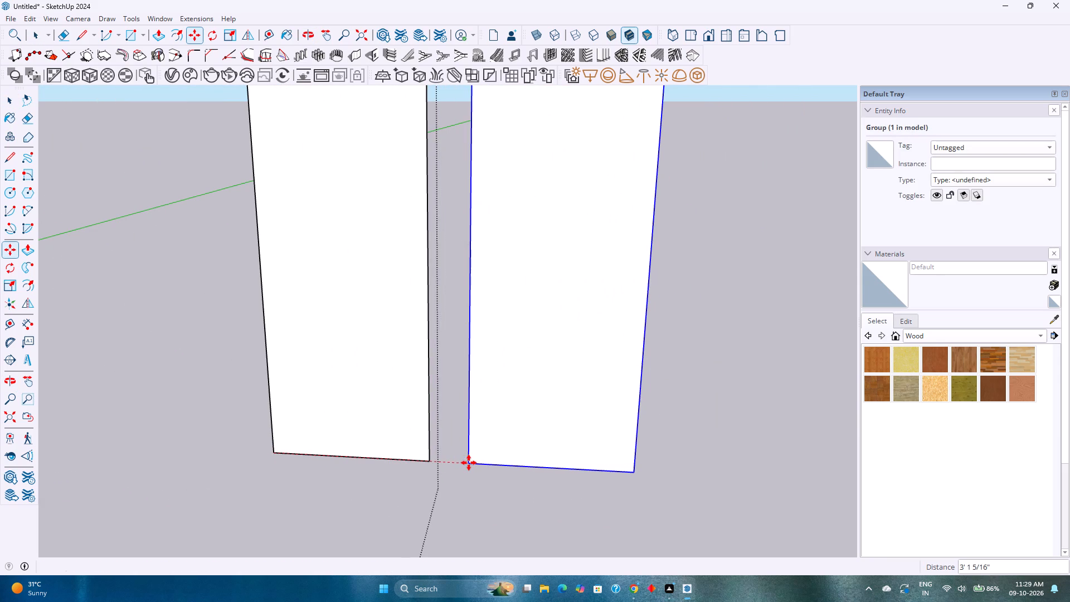
# Open the copied arched face group and start a 2 Point Arc for a new profile at its bottom corner.
pyautogui.press('space')
pyautogui.doubleClick(519, 437)
pyautogui.scroll(4, 515, 440)
pyautogui.moveTo(515, 440); pyautogui.dragTo(504, 530, button='middle')
pyautogui.keyDown('shift'); pyautogui.moveTo(494, 478); pyautogui.dragTo(491, 400, button='middle'); pyautogui.keyUp('shift')
pyautogui.moveTo(490, 390); pyautogui.dragTo(504, 512, button='middle')
pyautogui.scroll(4, 469, 367)
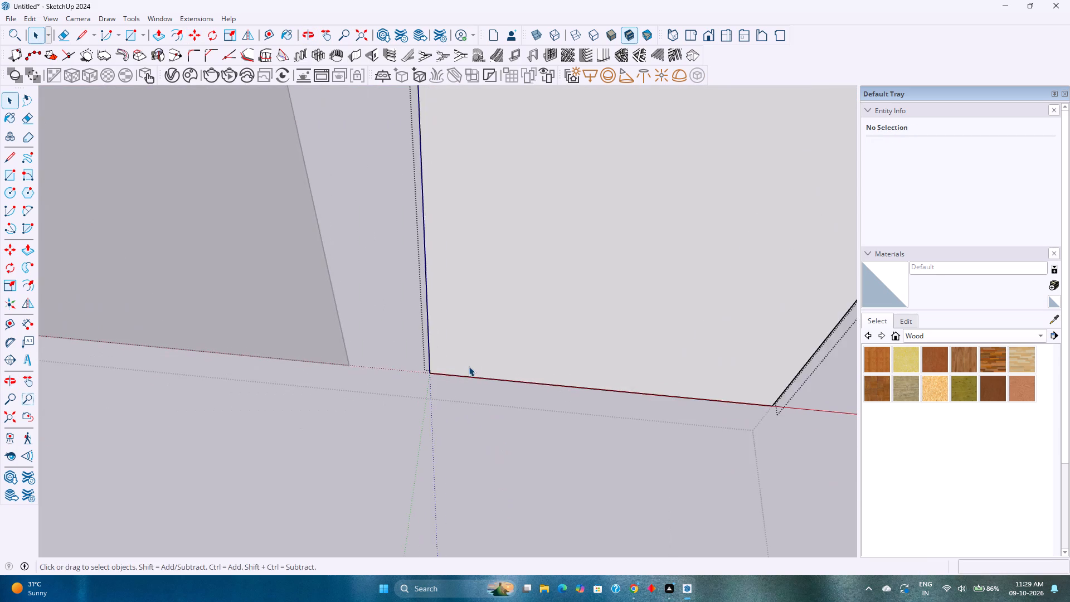
pyautogui.scroll(12, 469, 366)
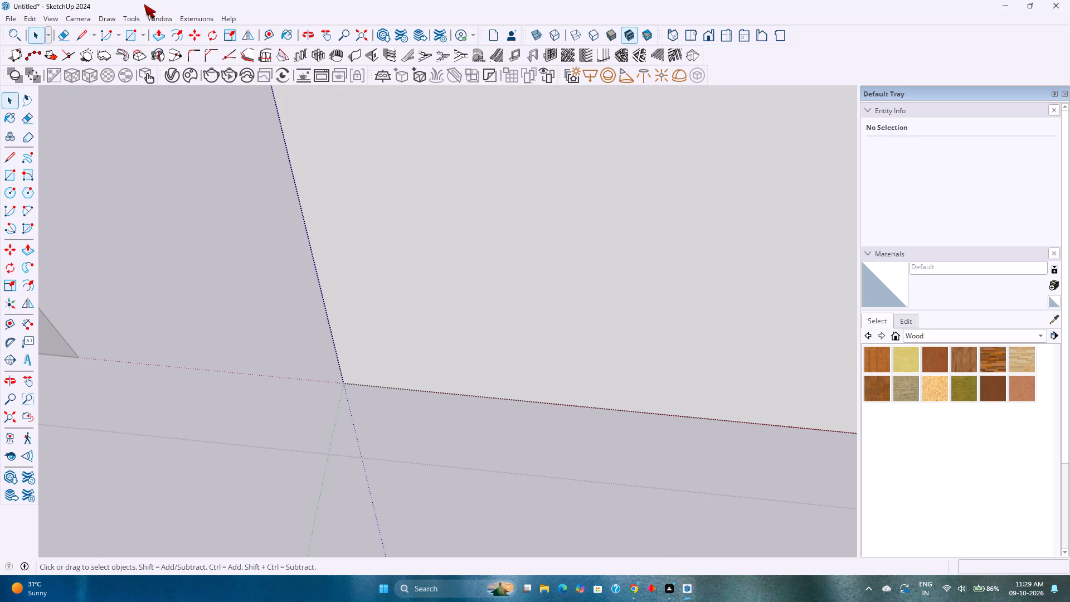
pyautogui.press('a')
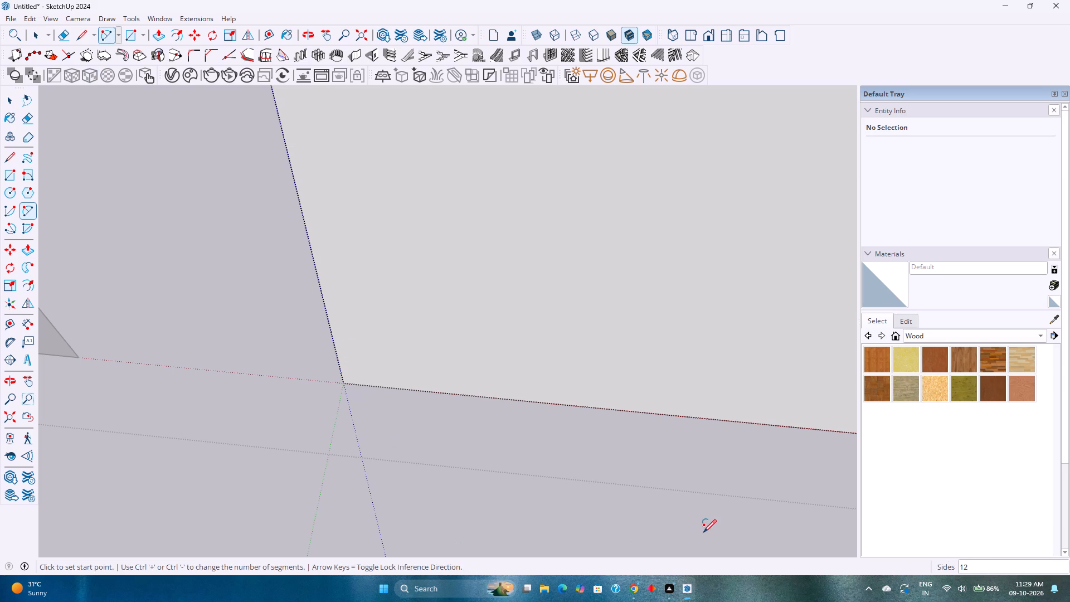
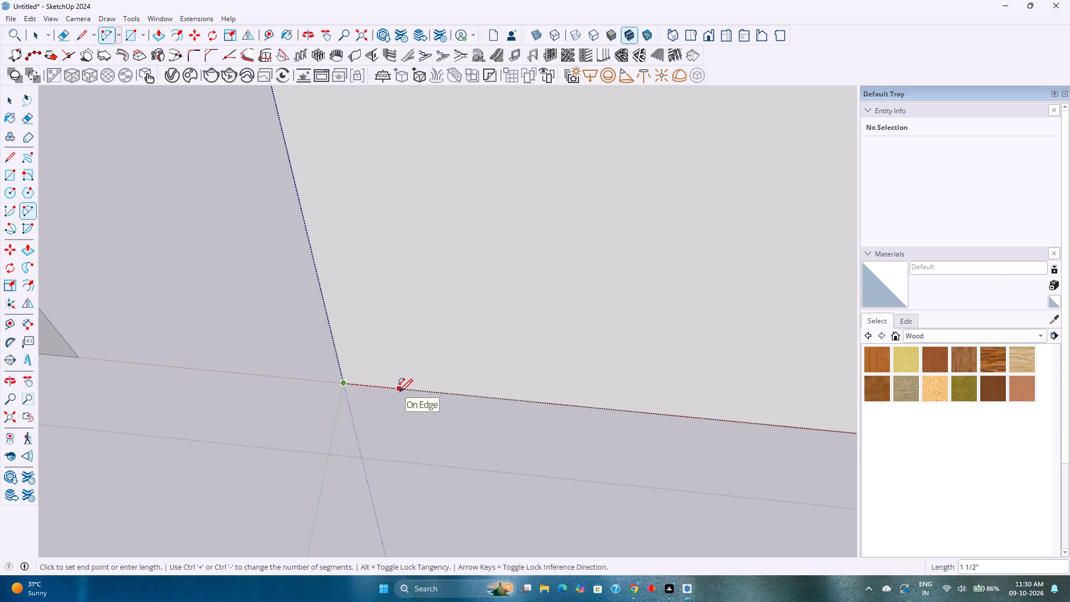
# Finish the 2 Point Arc with a 1 1/2" chord along the base edge and a bulge of about 5/8" outward from the face.
pyautogui.click(400, 392)
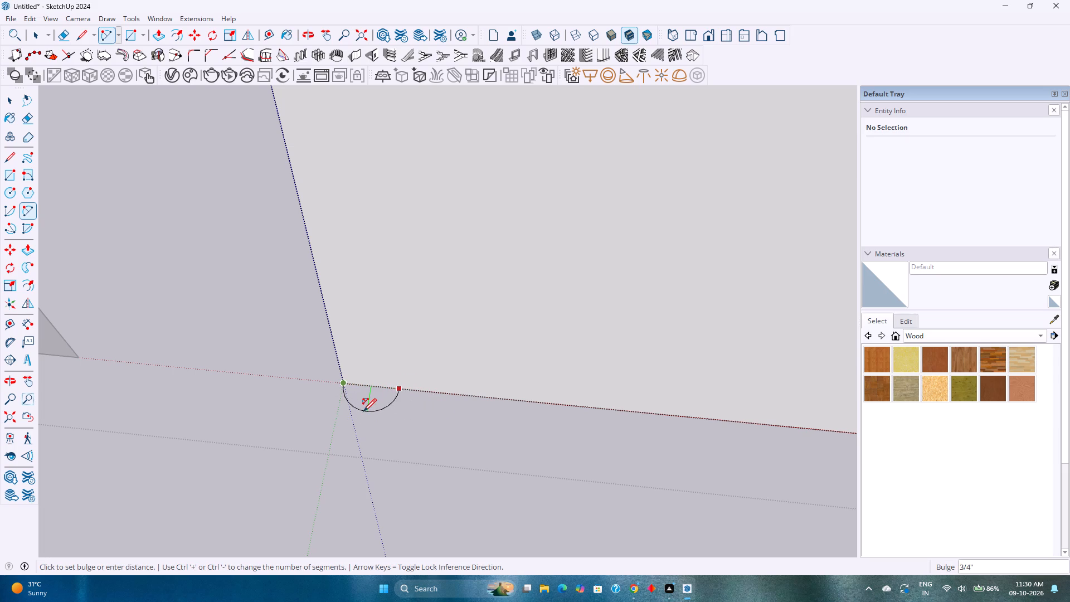
pyautogui.scroll(9, 363, 411)
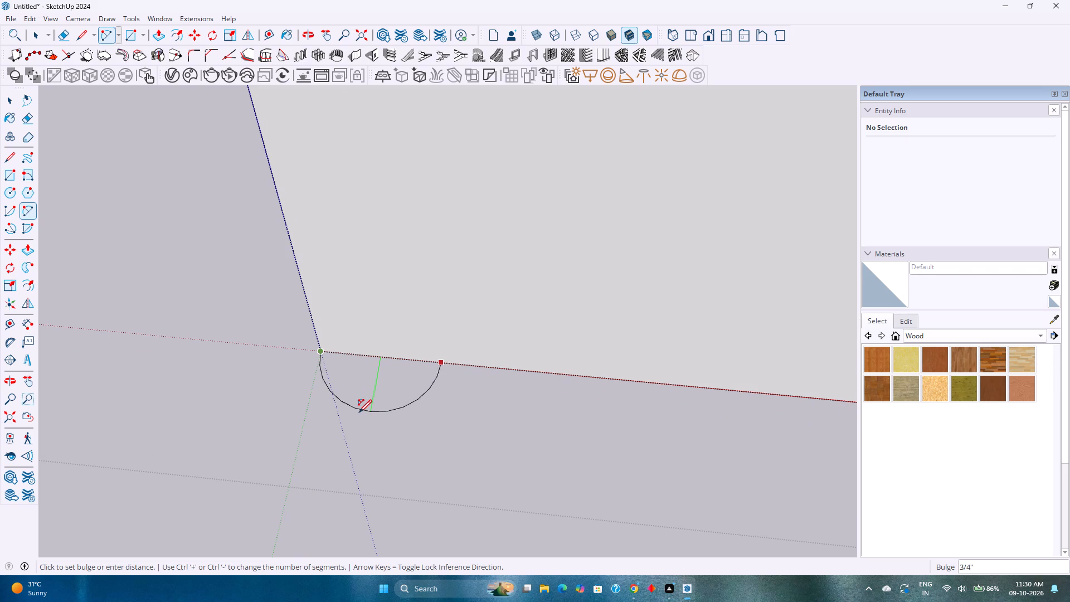
pyautogui.click(361, 401)
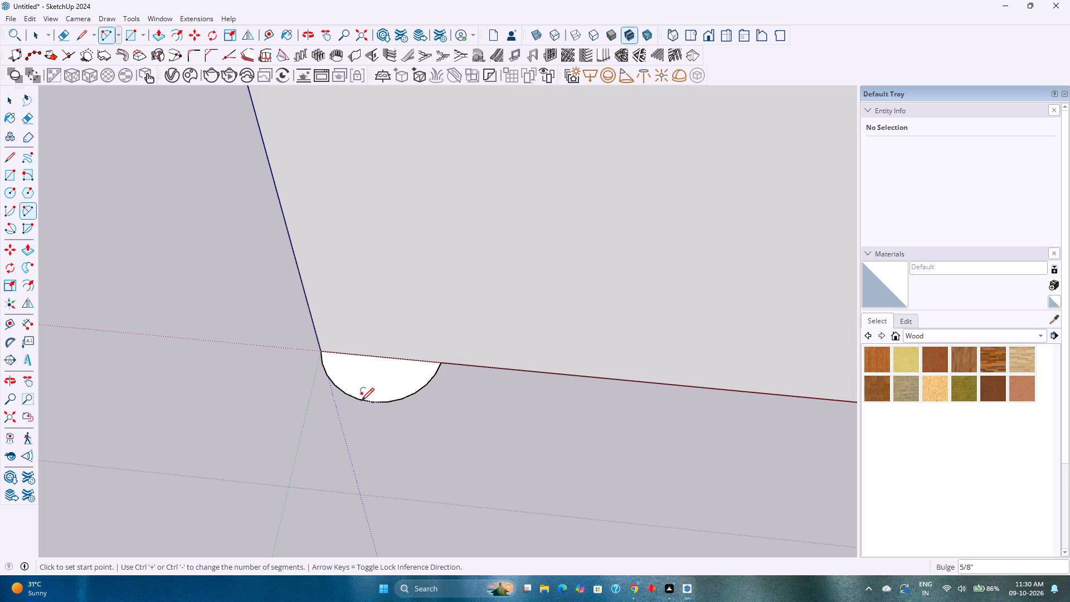
# Set the new corner arc's segments to 40.
pyautogui.press('space')
pyautogui.click(427, 382)
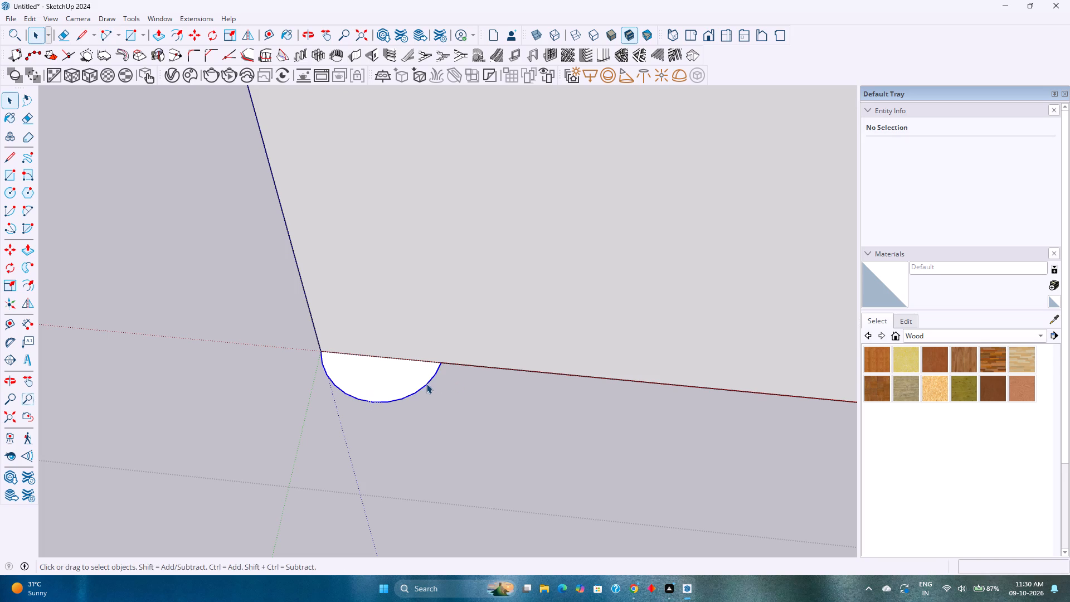
pyautogui.doubleClick(970, 184)
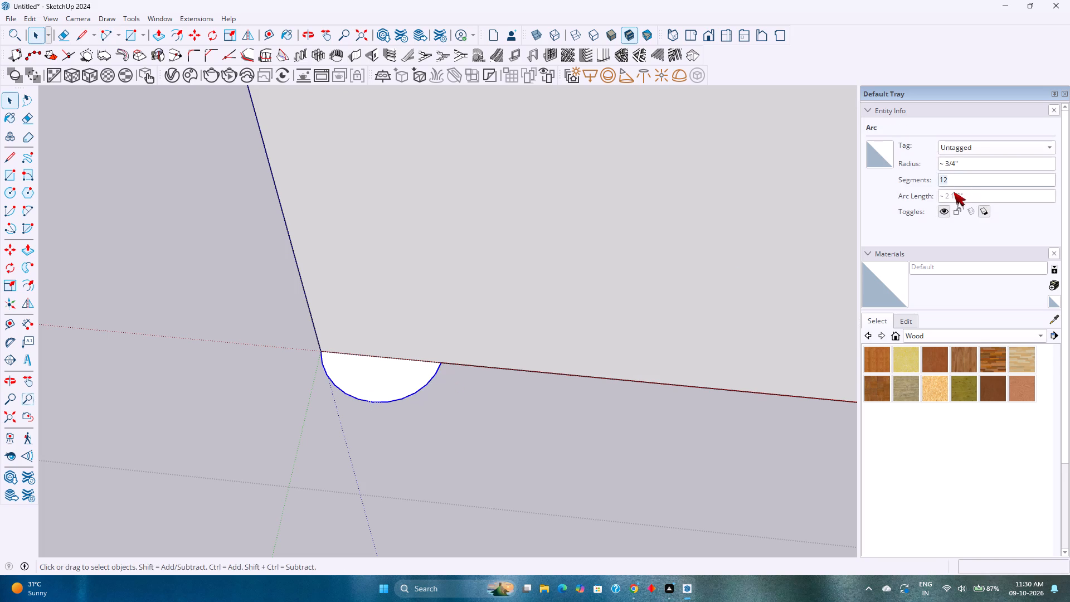
pyautogui.press('4')
pyautogui.press('0')
pyautogui.press('Return')
# Copy the half-round corner face 1 1/2" along the base edge and array it as 8 adjoining copies.
pyautogui.click(502, 337)
pyautogui.scroll(-9, 404, 332)
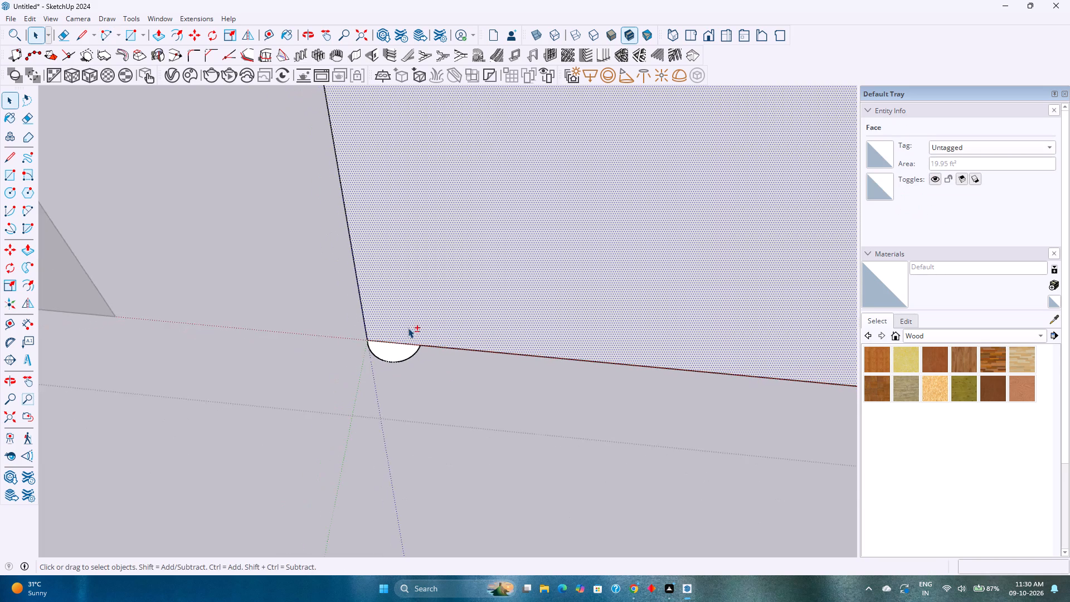
pyautogui.keyDown('shift'); pyautogui.moveTo(410, 326); pyautogui.dragTo(365, 483, button='middle'); pyautogui.keyUp('shift')
pyautogui.moveTo(361, 469); pyautogui.dragTo(371, 389, button='middle')
pyautogui.scroll(-5, 376, 391)
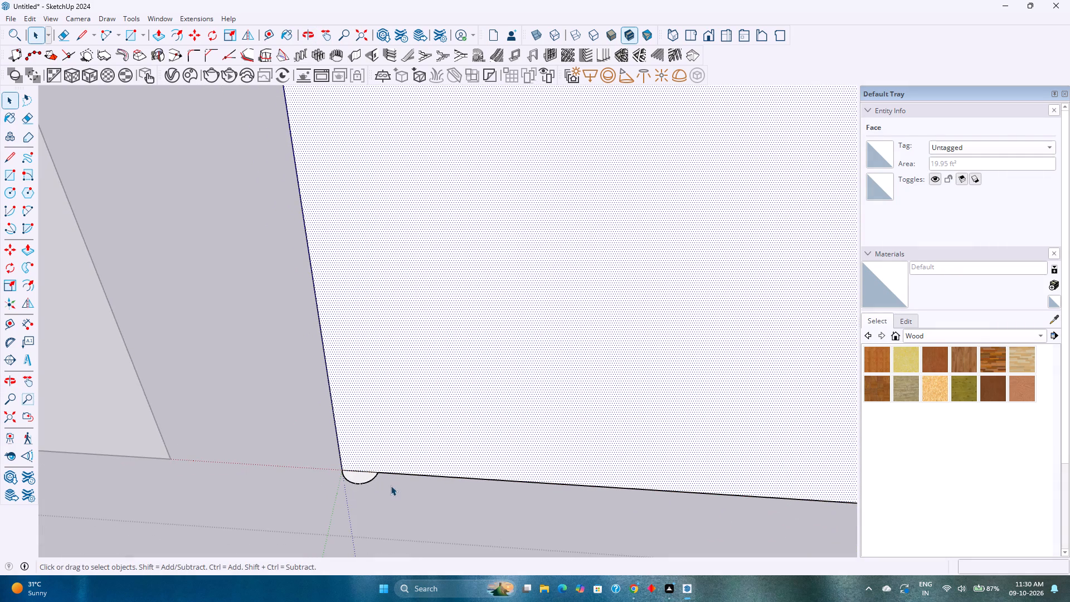
pyautogui.scroll(9, 348, 485)
pyautogui.doubleClick(378, 472)
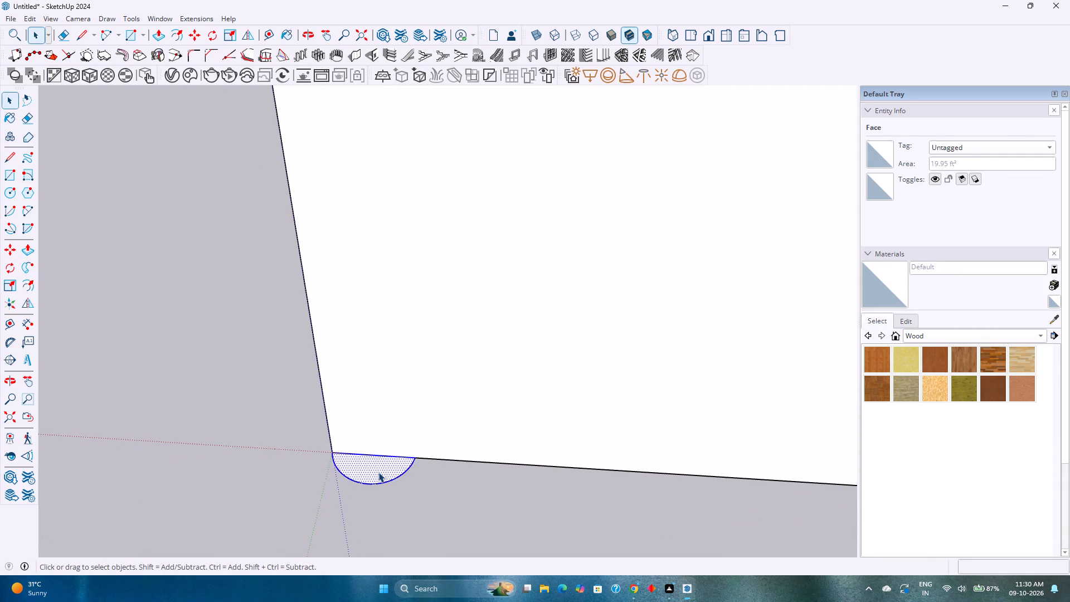
pyautogui.press('m')
pyautogui.click(332, 452)
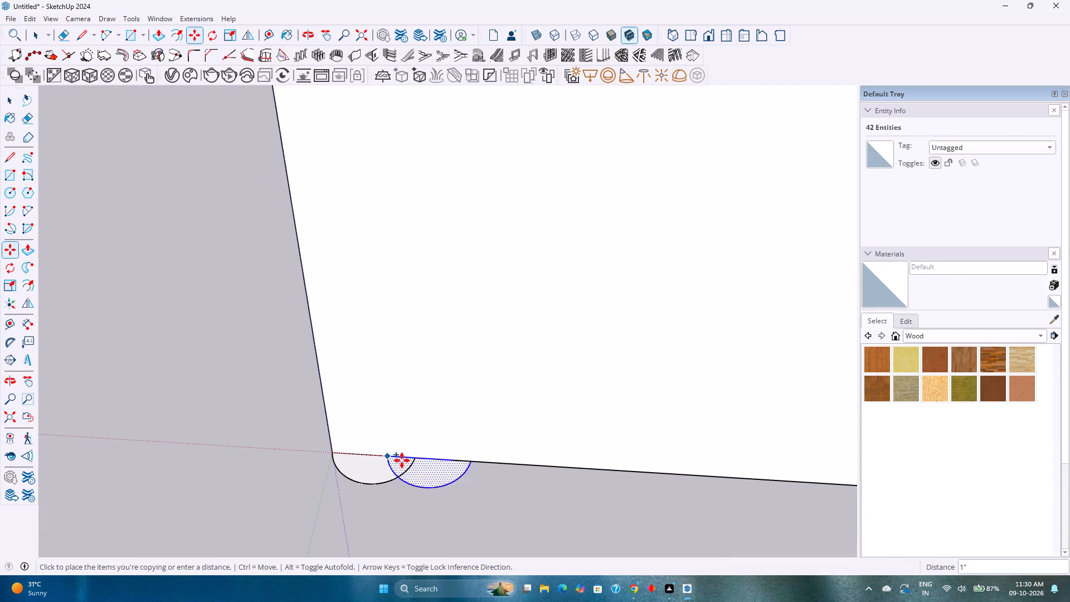
pyautogui.click(414, 460)
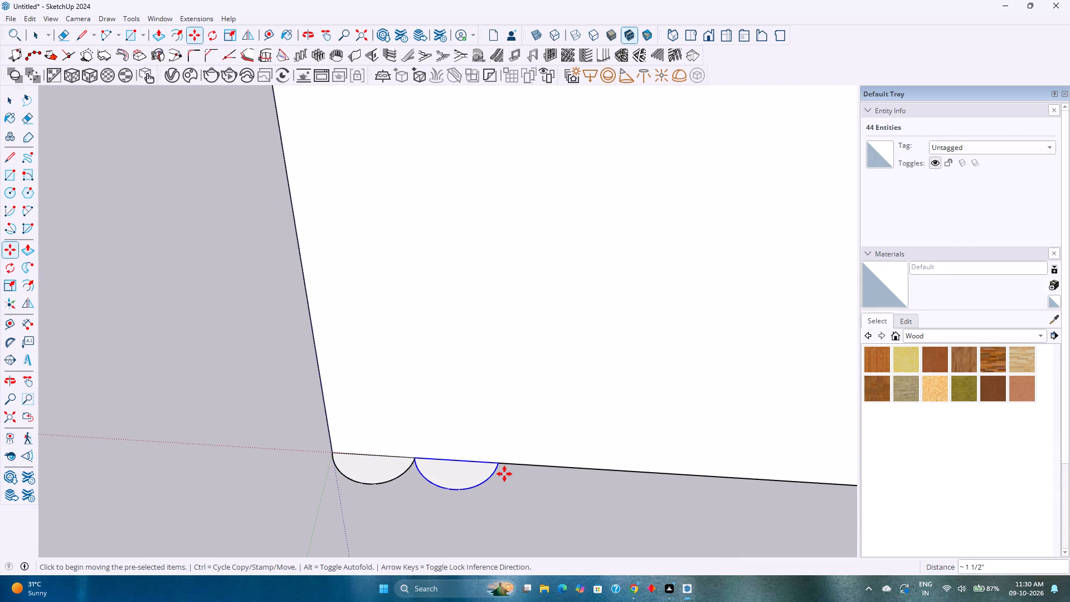
pyautogui.press('*')
pyautogui.press('8')
pyautogui.press('Return')
pyautogui.scroll(-4, 533, 410)
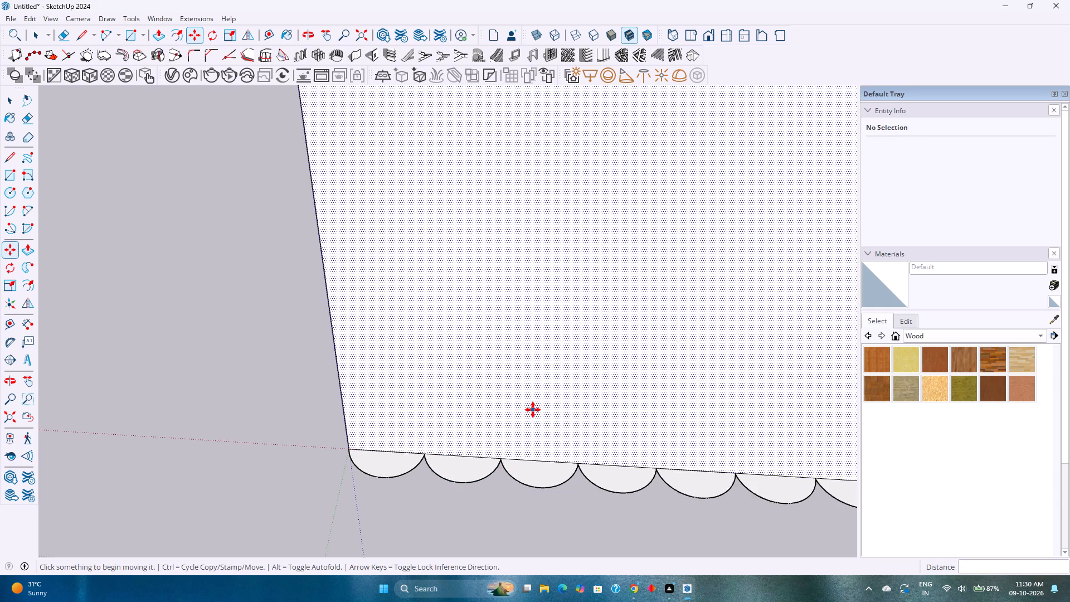
pyautogui.scroll(-13, 533, 410)
pyautogui.keyDown('shift'); pyautogui.moveTo(548, 415); pyautogui.dragTo(337, 445, button='middle'); pyautogui.keyUp('shift')
pyautogui.scroll(-3, 336, 445)
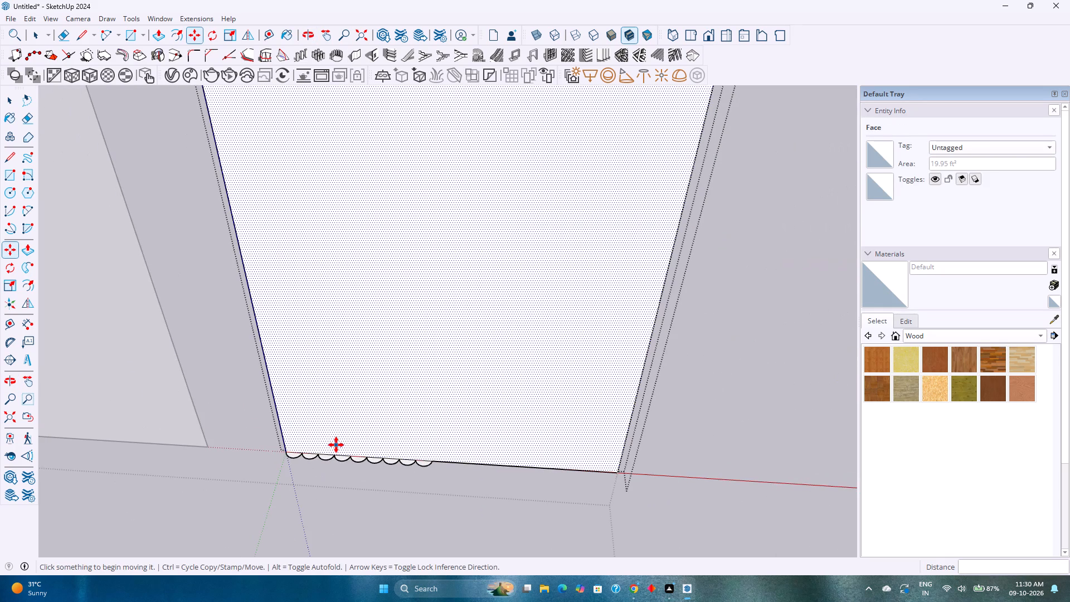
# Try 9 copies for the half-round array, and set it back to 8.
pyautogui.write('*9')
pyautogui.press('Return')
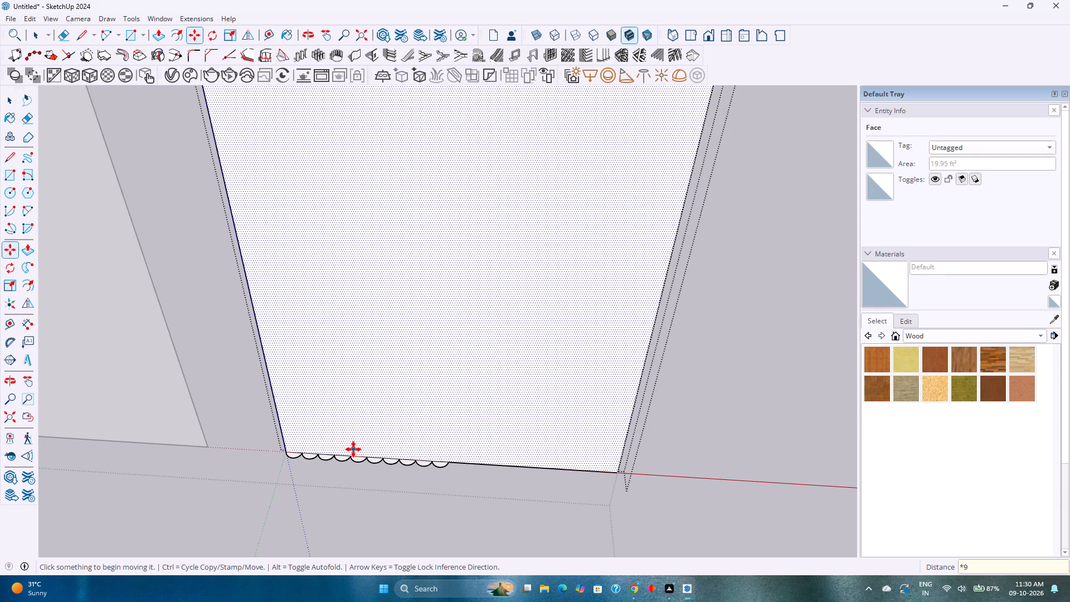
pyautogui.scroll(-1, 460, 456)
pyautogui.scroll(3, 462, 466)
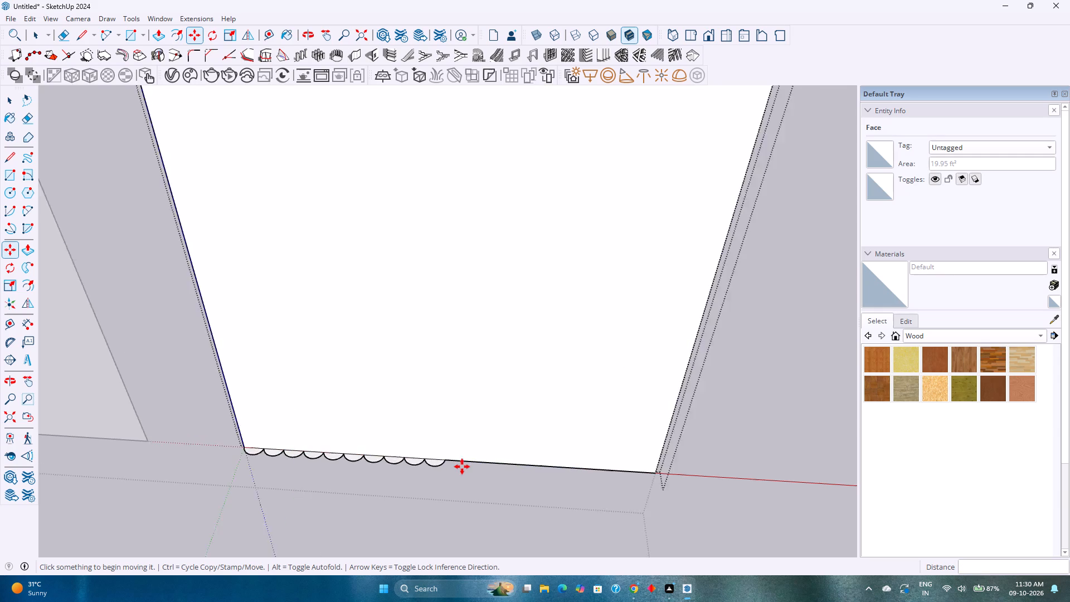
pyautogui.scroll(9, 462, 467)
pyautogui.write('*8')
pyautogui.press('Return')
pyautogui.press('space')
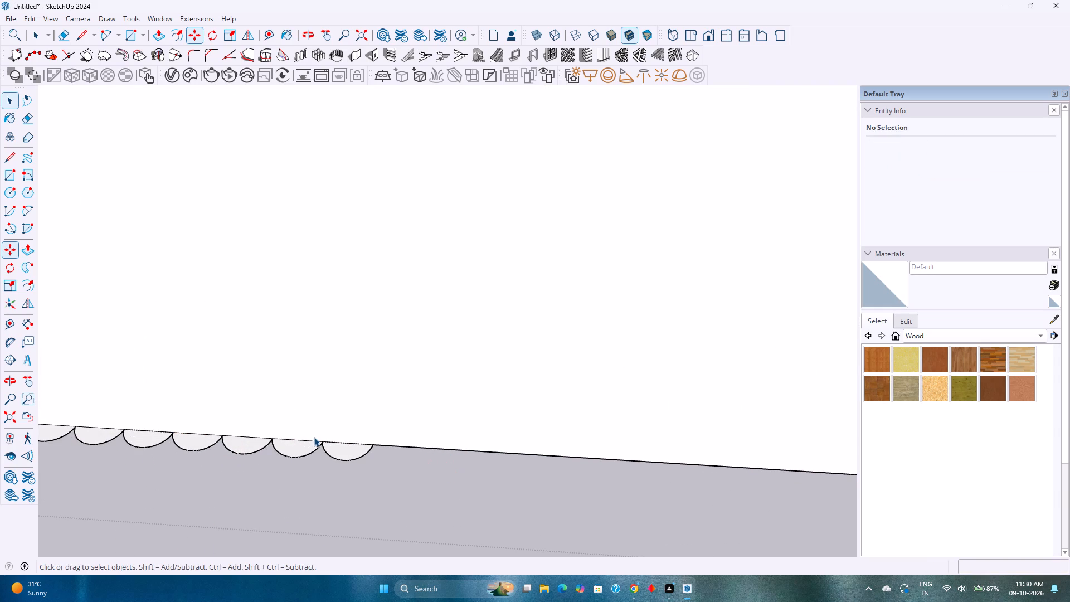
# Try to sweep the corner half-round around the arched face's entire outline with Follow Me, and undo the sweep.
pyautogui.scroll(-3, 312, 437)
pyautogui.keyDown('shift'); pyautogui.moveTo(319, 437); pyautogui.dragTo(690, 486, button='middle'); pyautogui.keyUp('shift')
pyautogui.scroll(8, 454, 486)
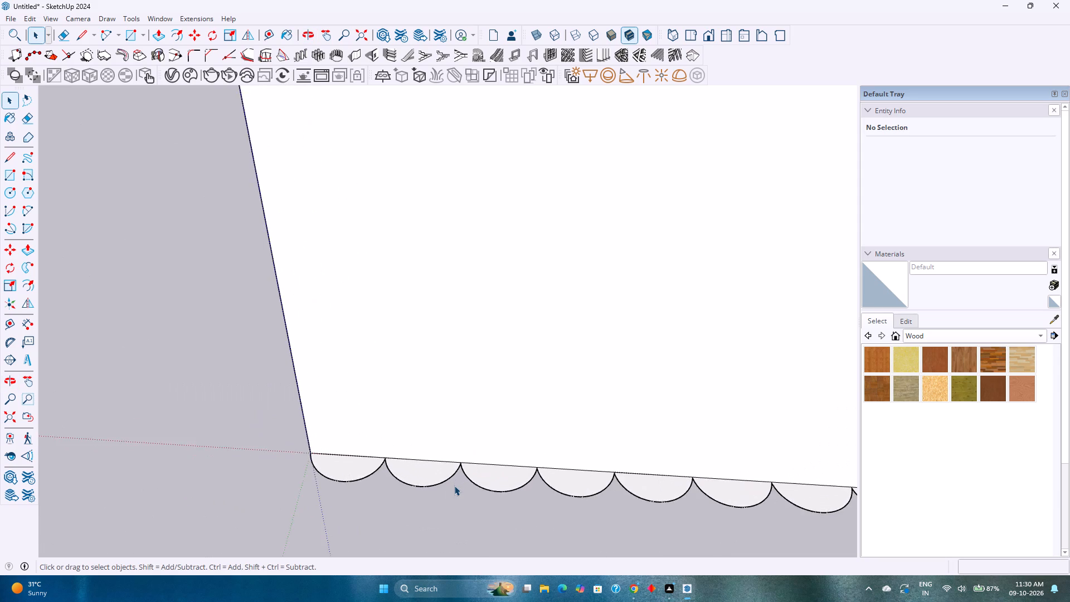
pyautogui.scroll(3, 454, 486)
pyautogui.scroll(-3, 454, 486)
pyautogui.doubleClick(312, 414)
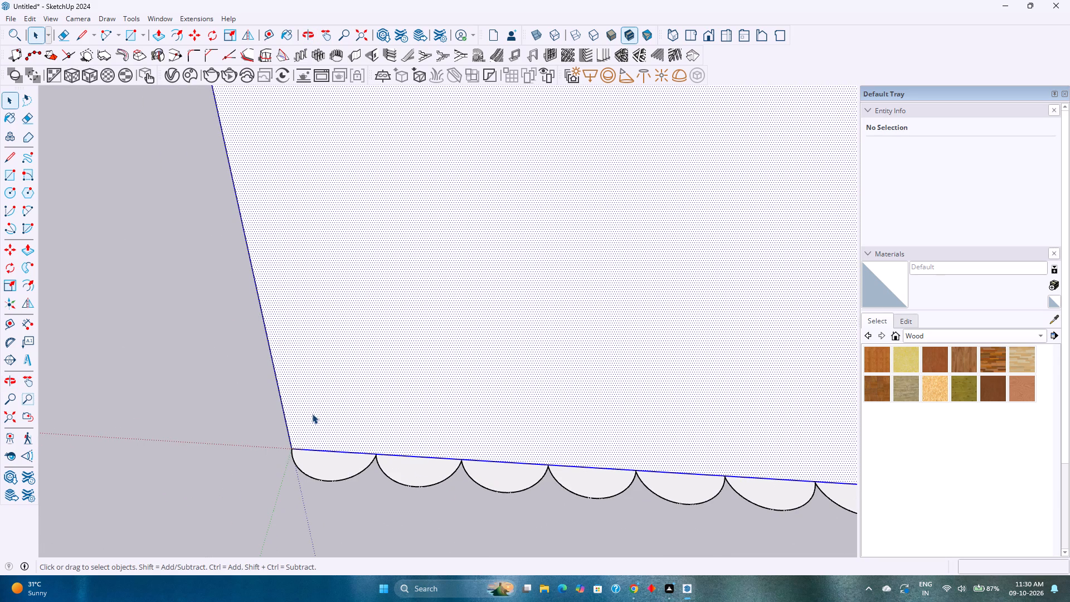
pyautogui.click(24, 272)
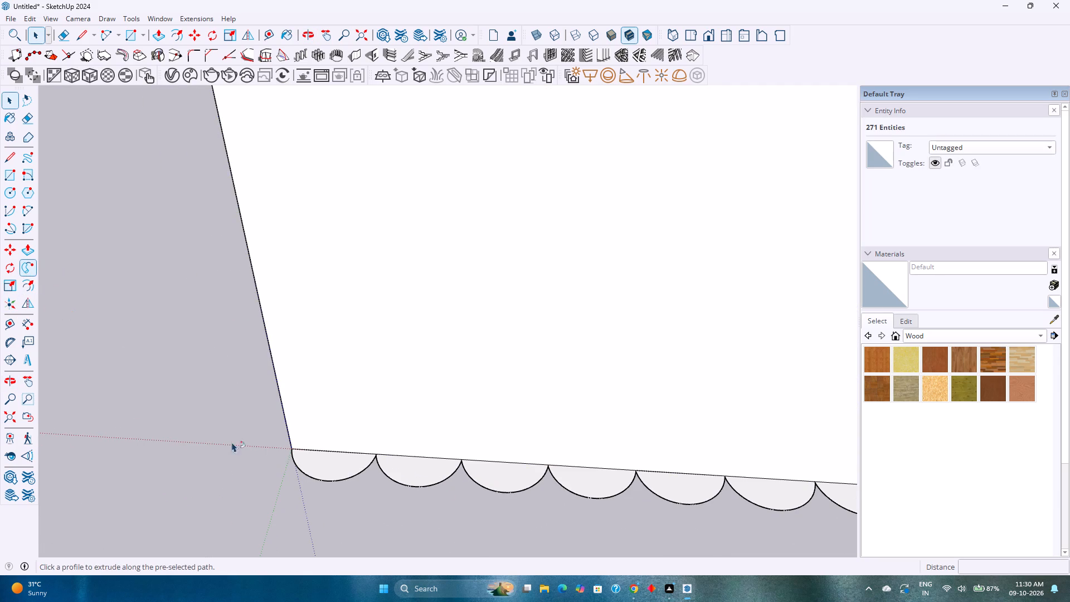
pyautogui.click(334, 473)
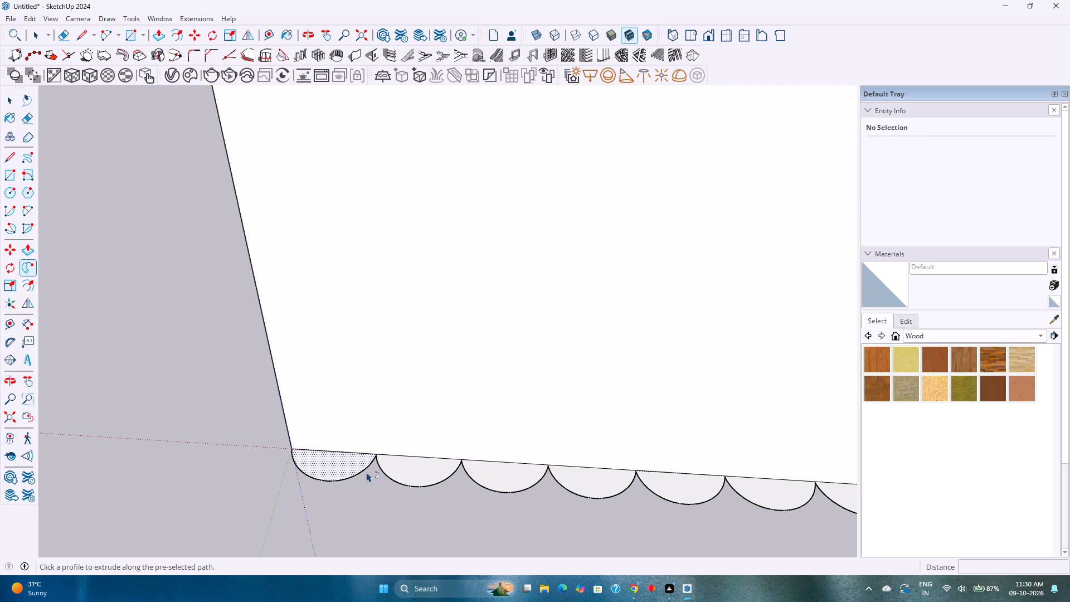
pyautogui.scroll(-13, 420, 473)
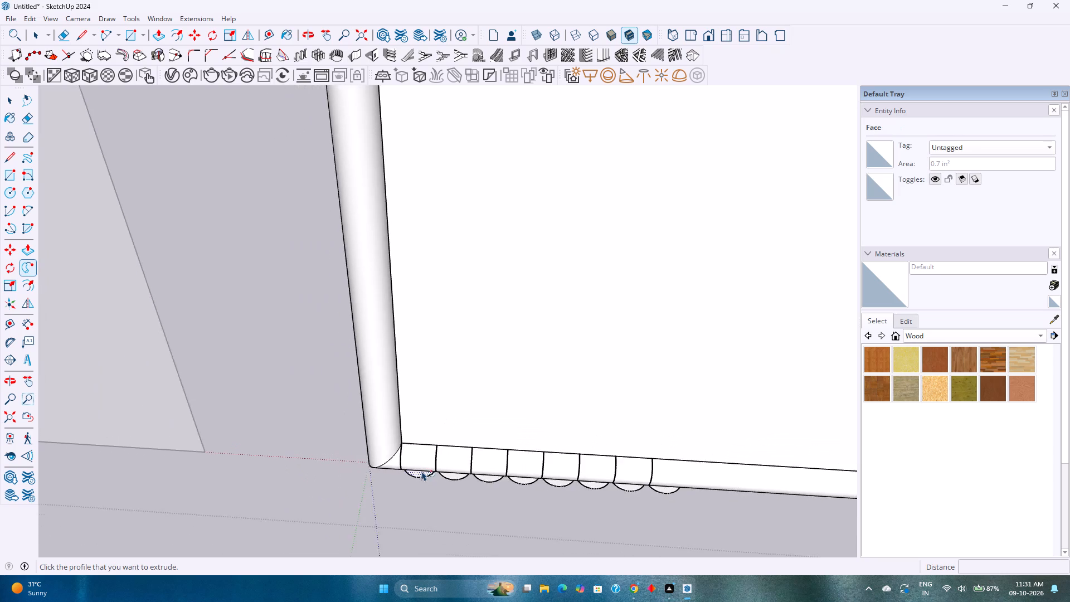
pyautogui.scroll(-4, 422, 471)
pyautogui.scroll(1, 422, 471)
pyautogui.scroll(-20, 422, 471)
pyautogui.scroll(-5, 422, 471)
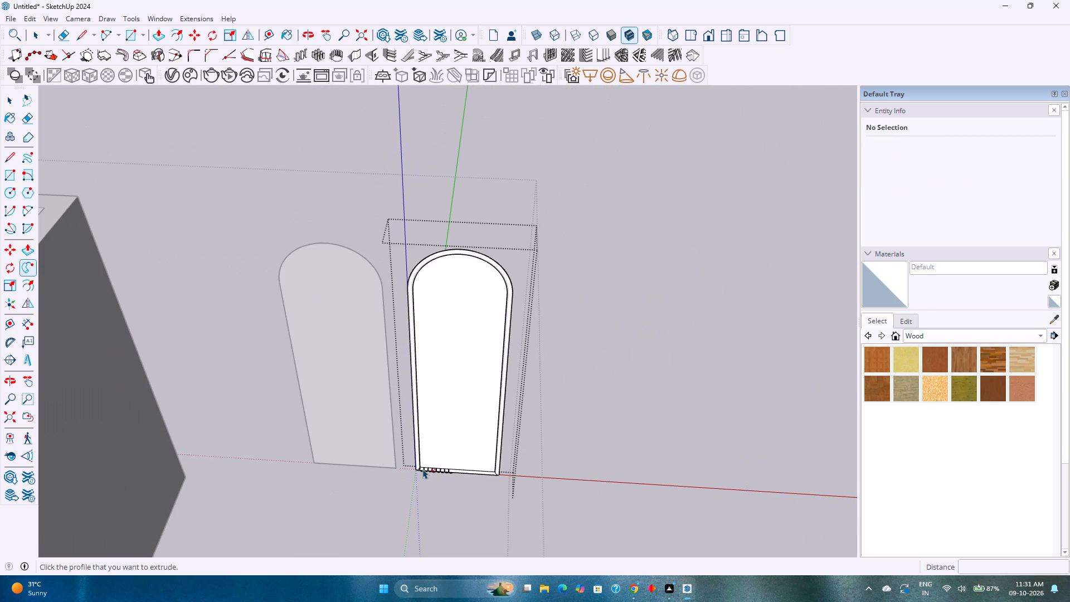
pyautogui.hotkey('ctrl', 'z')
# Sweep the corner half-round with Follow Me along only the arched face's two vertical edges and its top arc, leaving out the base edge.
pyautogui.scroll(6, 421, 472)
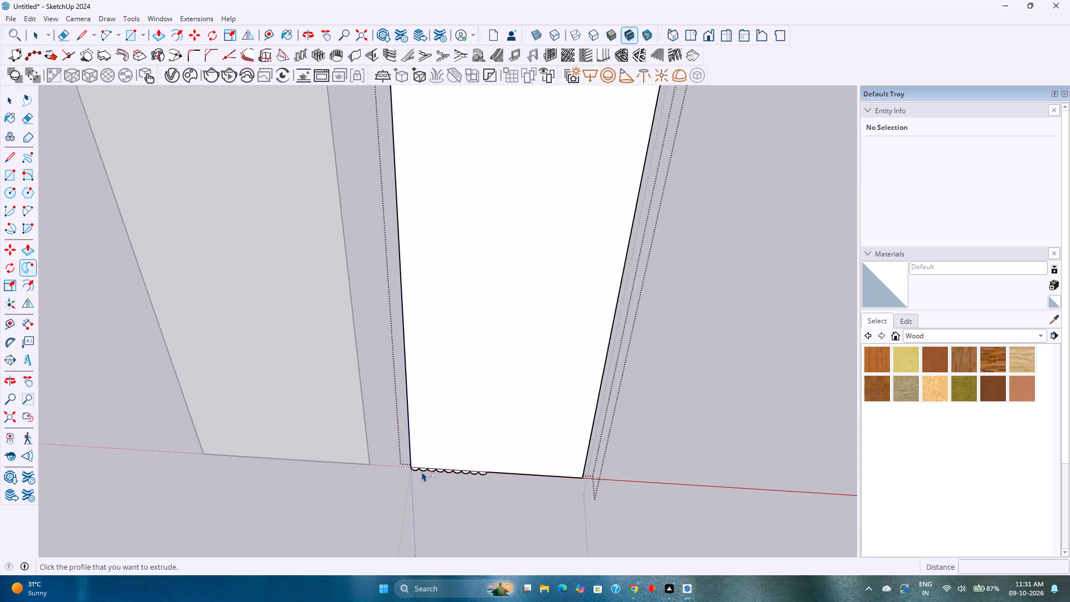
pyautogui.scroll(15, 422, 472)
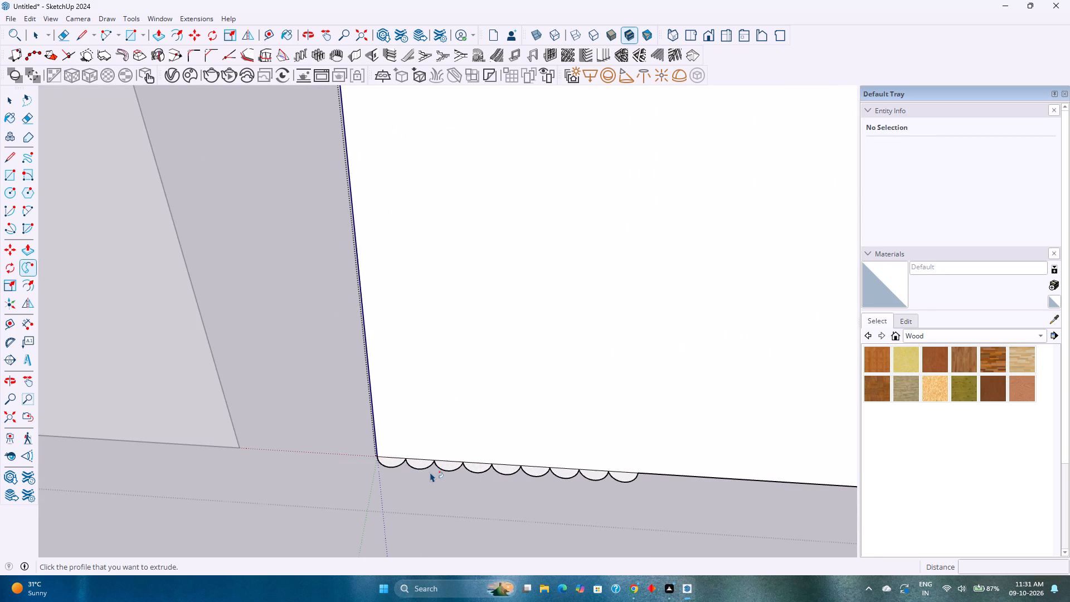
pyautogui.scroll(5, 430, 472)
pyautogui.press('space')
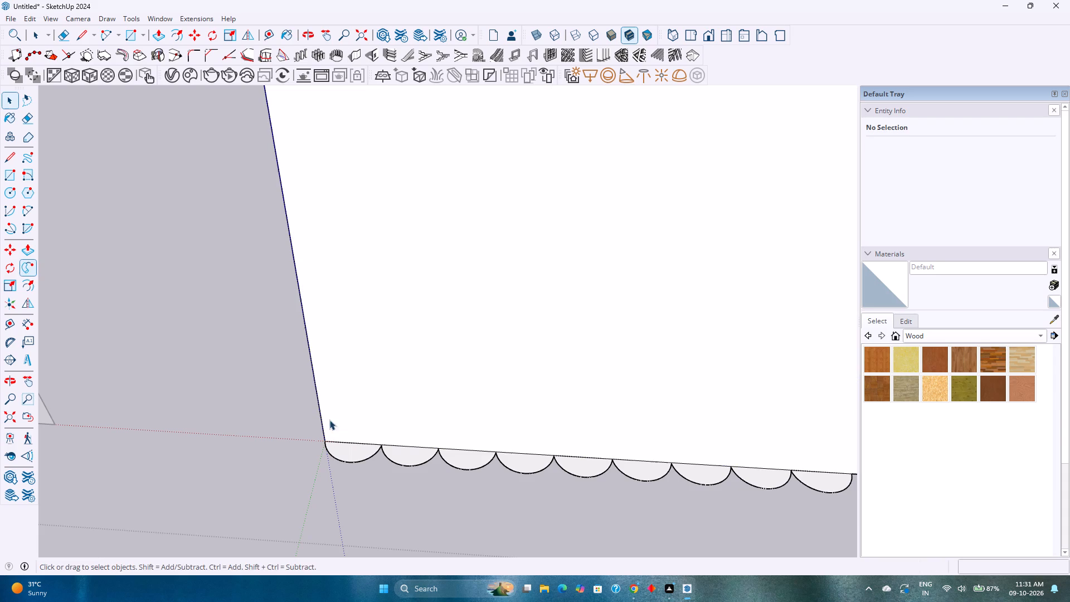
pyautogui.click(320, 410)
pyautogui.scroll(-8, 320, 410)
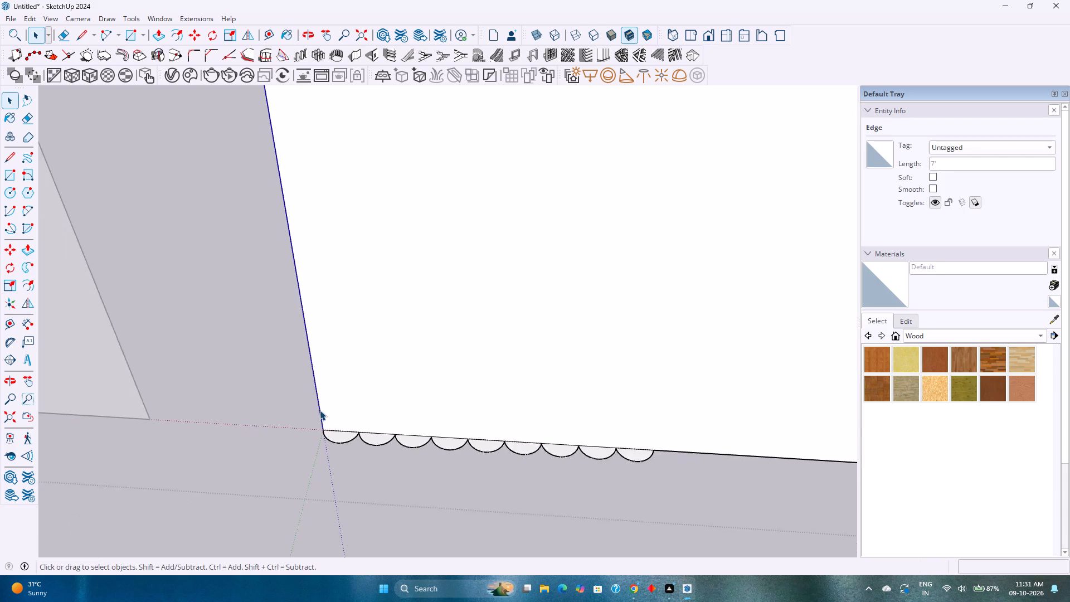
pyautogui.scroll(-6, 320, 410)
pyautogui.keyDown('shift'); pyautogui.moveTo(397, 421); pyautogui.dragTo(235, 525, button='middle'); pyautogui.keyUp('shift')
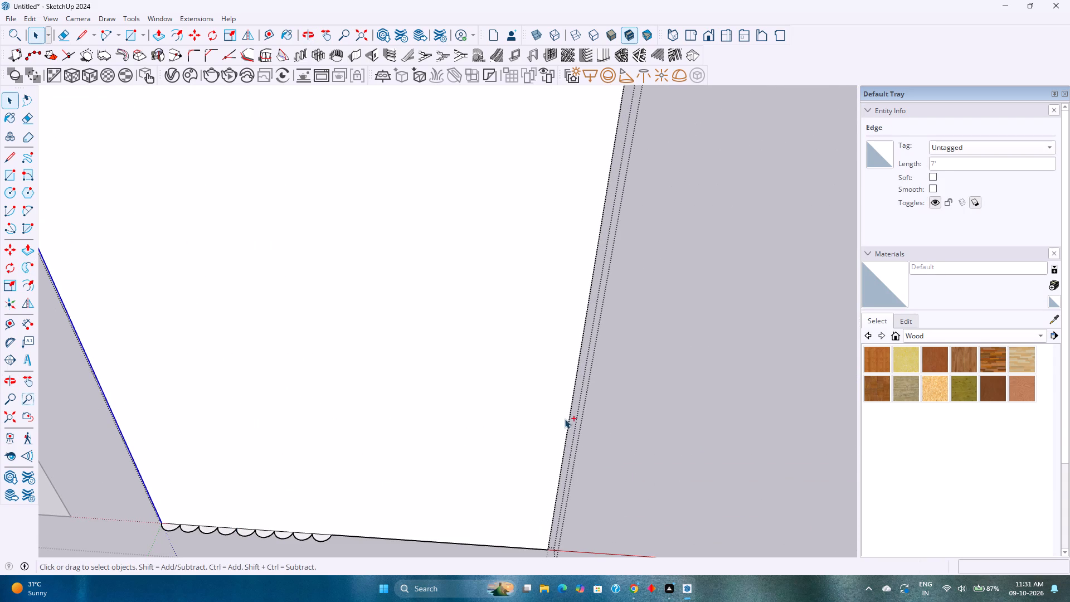
pyautogui.keyDown('ctrl'); pyautogui.click(570, 415); pyautogui.keyUp('ctrl')
pyautogui.scroll(-6, 488, 428)
pyautogui.keyDown('shift'); pyautogui.moveTo(487, 429); pyautogui.dragTo(537, 571, button='middle'); pyautogui.keyUp('shift')
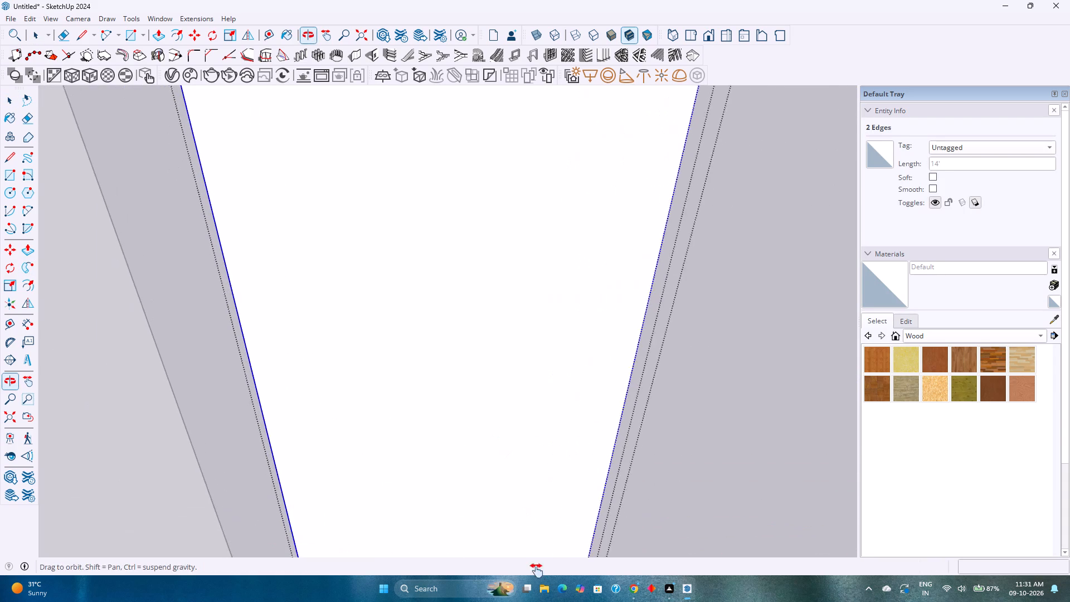
pyautogui.keyDown('shift'); pyautogui.moveTo(537, 571); pyautogui.dragTo(537, 574, button='middle'); pyautogui.keyUp('shift')
pyautogui.scroll(-9, 516, 499)
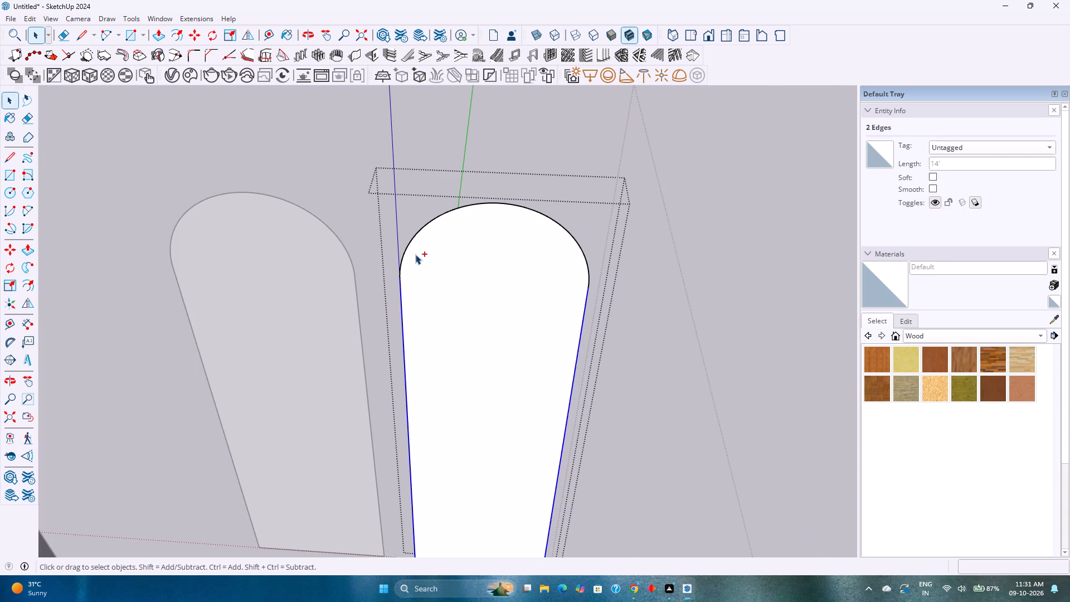
pyautogui.keyDown('ctrl'); pyautogui.click(412, 238); pyautogui.keyUp('ctrl')
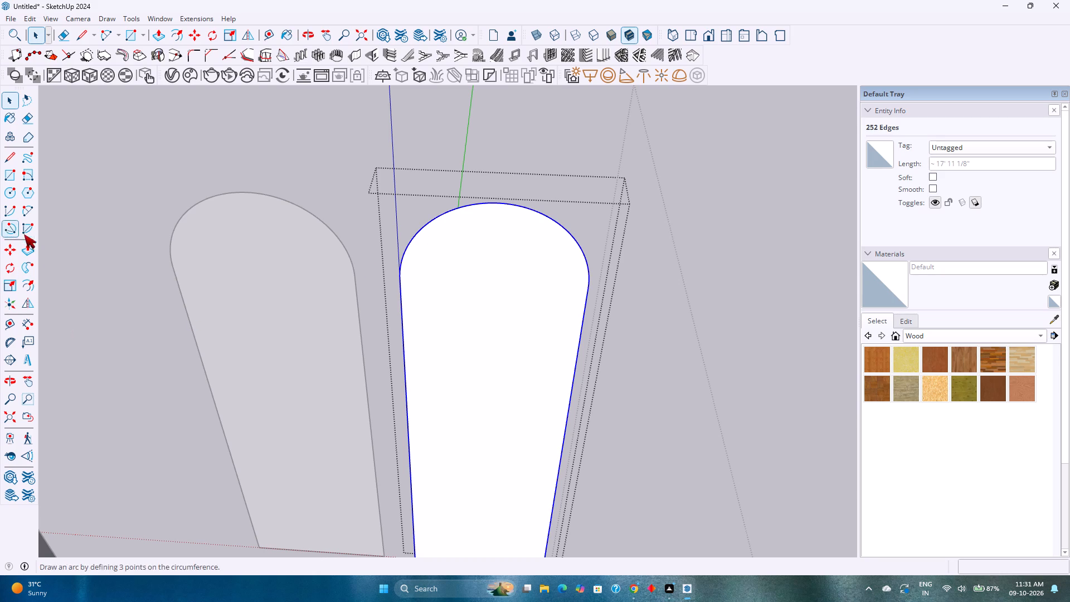
pyautogui.click(25, 266)
pyautogui.keyDown('shift'); pyautogui.moveTo(438, 436); pyautogui.dragTo(451, 351, button='middle'); pyautogui.keyUp('shift')
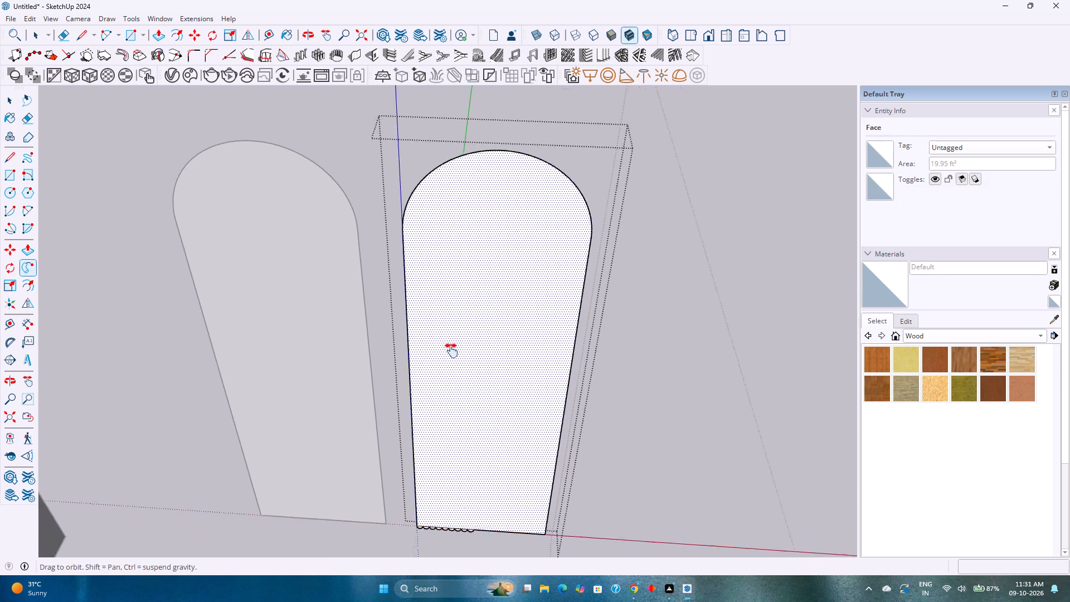
pyautogui.keyDown('shift'); pyautogui.moveTo(451, 351); pyautogui.dragTo(464, 306, button='middle'); pyautogui.keyUp('shift')
pyautogui.scroll(20, 449, 436)
pyautogui.scroll(4, 449, 436)
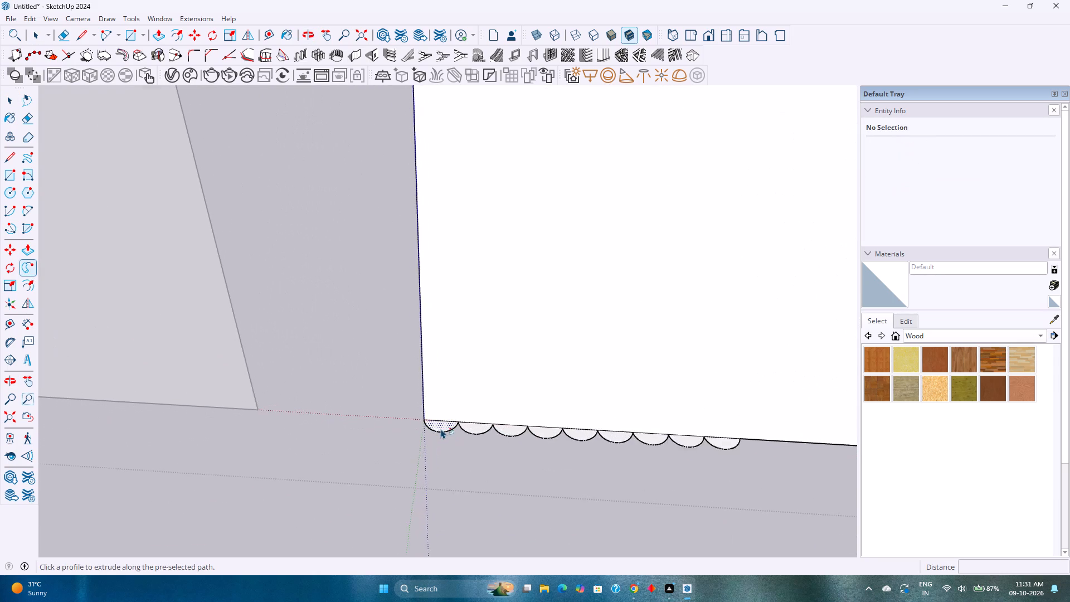
pyautogui.scroll(1, 441, 429)
pyautogui.click(441, 429)
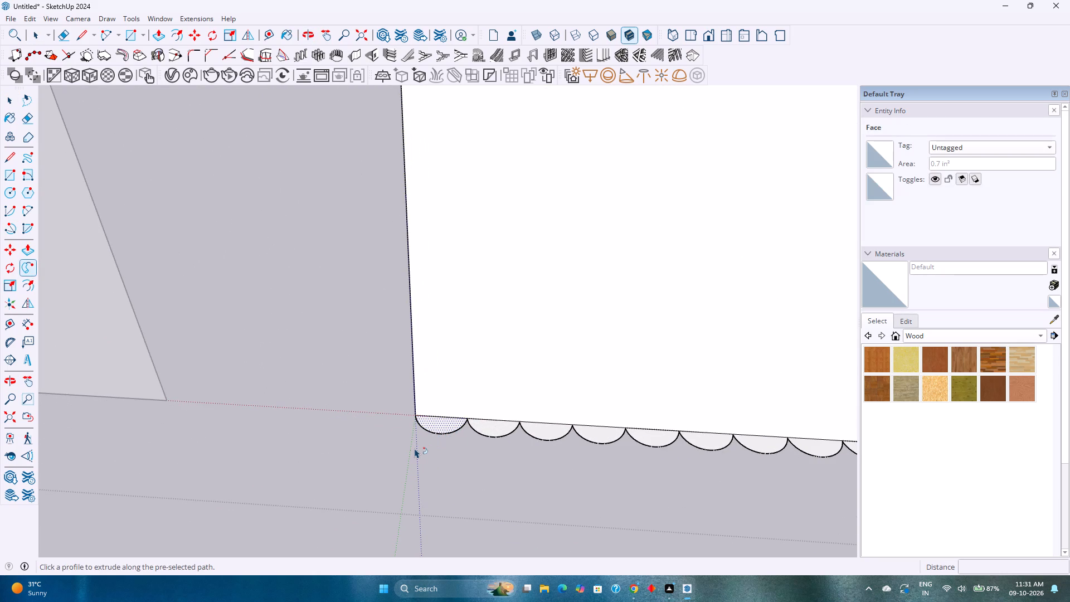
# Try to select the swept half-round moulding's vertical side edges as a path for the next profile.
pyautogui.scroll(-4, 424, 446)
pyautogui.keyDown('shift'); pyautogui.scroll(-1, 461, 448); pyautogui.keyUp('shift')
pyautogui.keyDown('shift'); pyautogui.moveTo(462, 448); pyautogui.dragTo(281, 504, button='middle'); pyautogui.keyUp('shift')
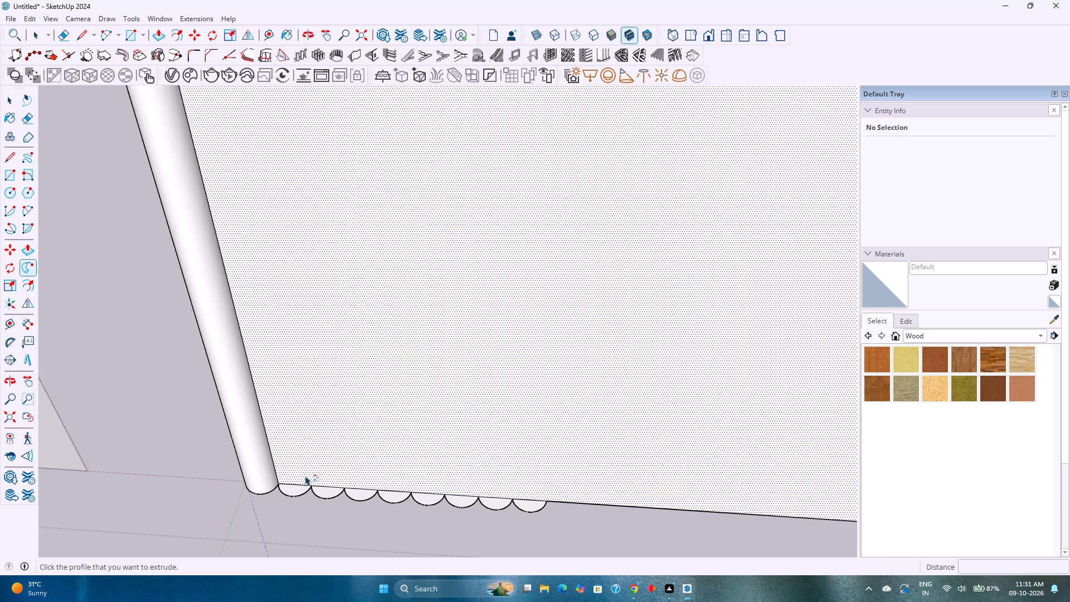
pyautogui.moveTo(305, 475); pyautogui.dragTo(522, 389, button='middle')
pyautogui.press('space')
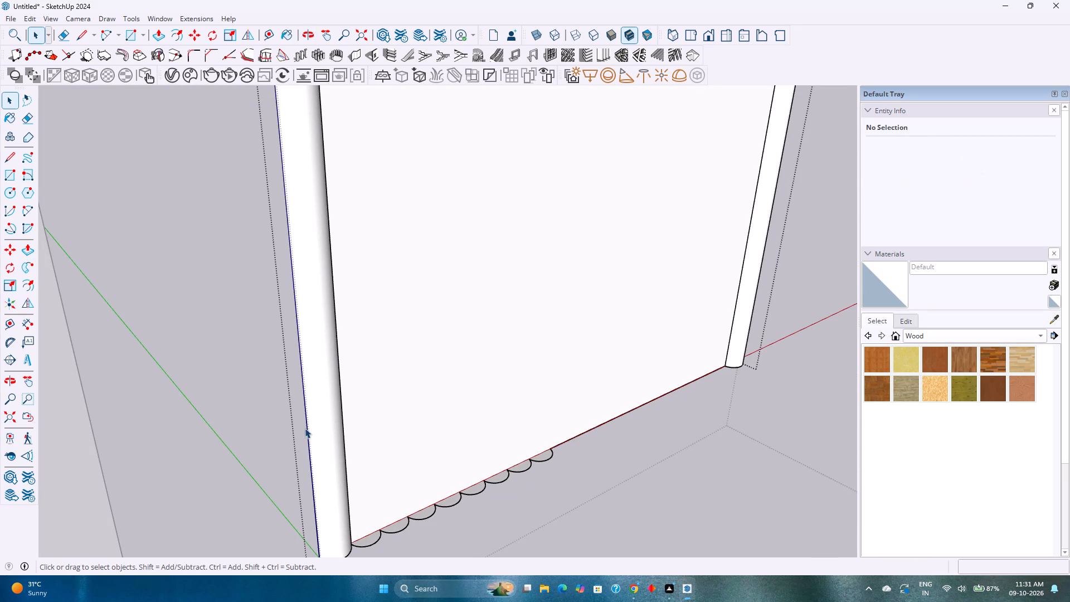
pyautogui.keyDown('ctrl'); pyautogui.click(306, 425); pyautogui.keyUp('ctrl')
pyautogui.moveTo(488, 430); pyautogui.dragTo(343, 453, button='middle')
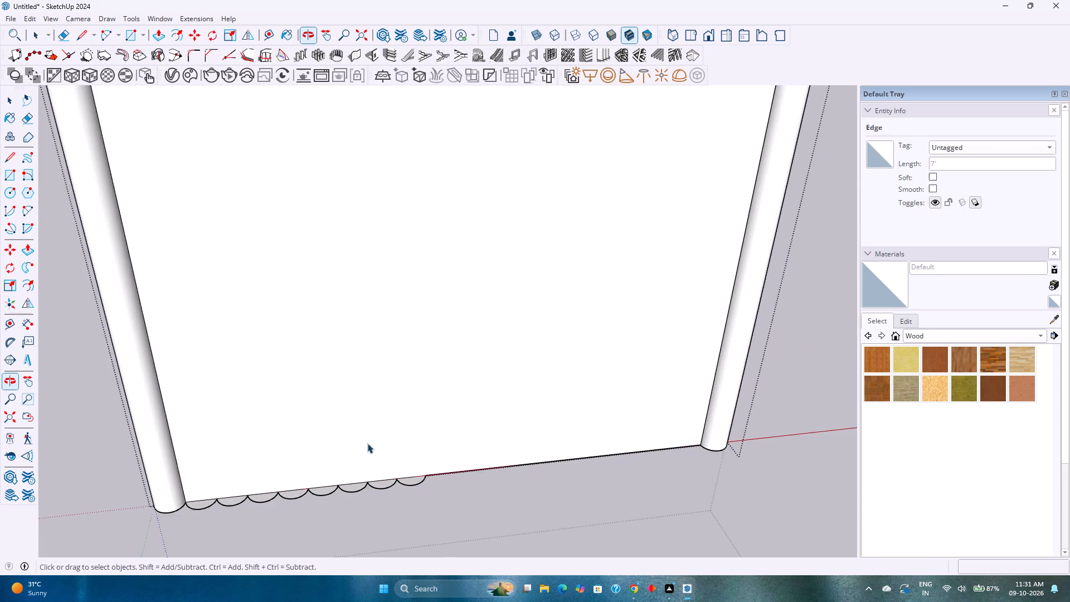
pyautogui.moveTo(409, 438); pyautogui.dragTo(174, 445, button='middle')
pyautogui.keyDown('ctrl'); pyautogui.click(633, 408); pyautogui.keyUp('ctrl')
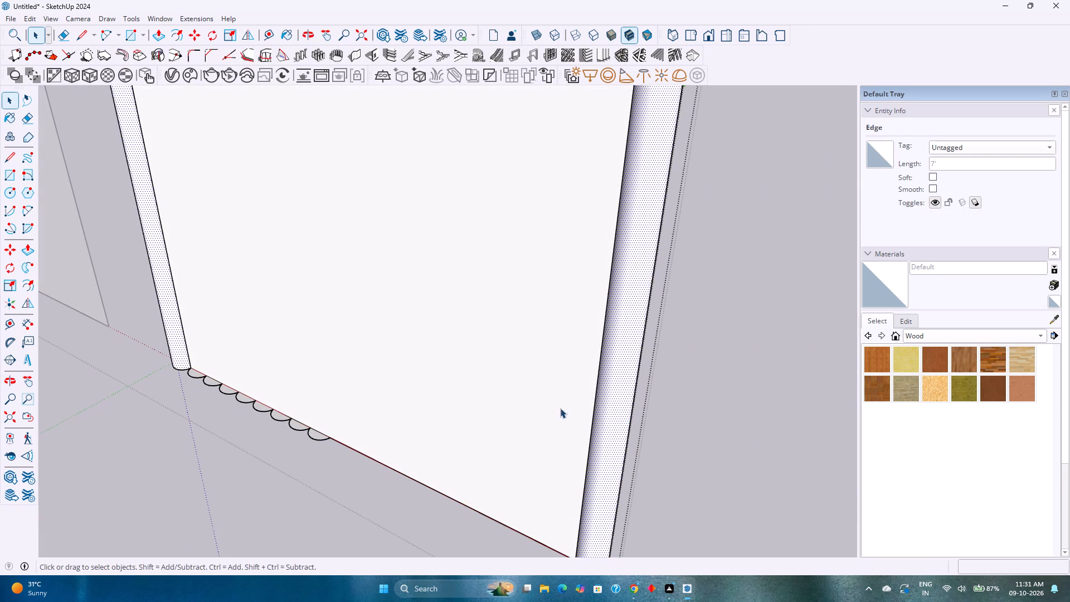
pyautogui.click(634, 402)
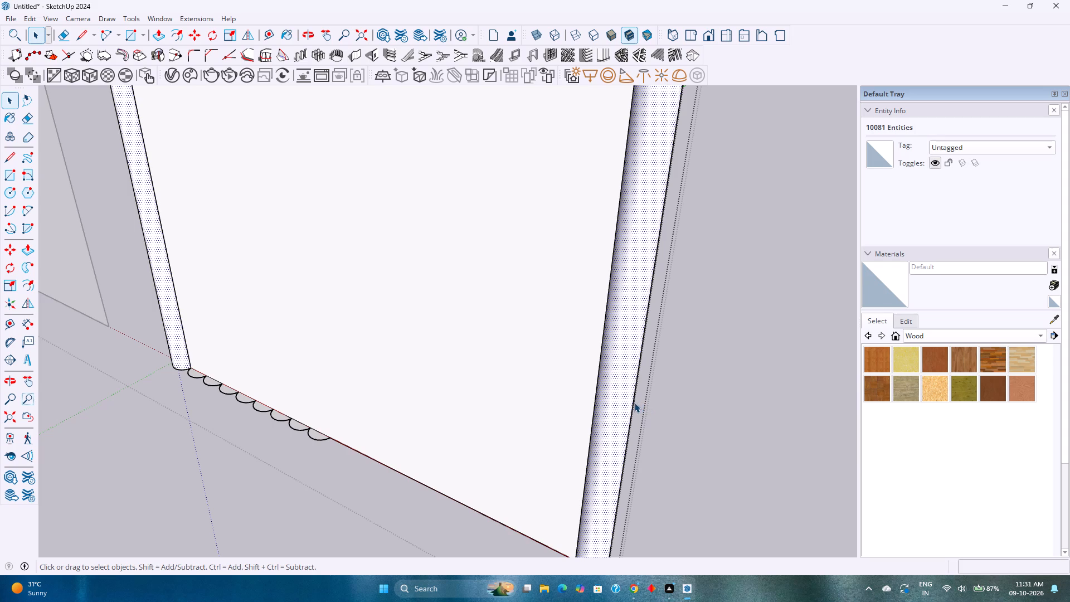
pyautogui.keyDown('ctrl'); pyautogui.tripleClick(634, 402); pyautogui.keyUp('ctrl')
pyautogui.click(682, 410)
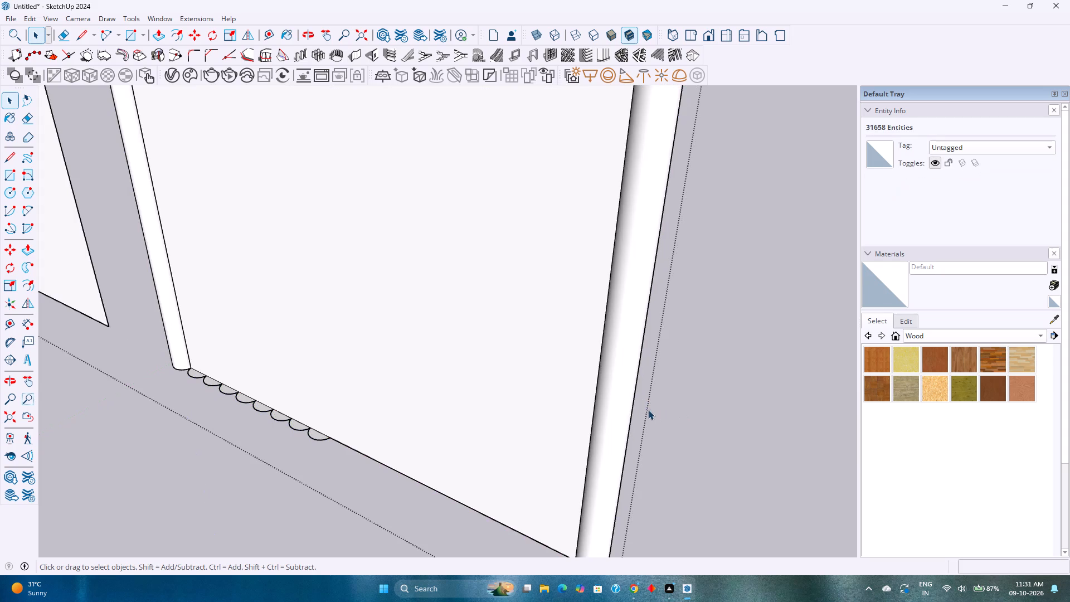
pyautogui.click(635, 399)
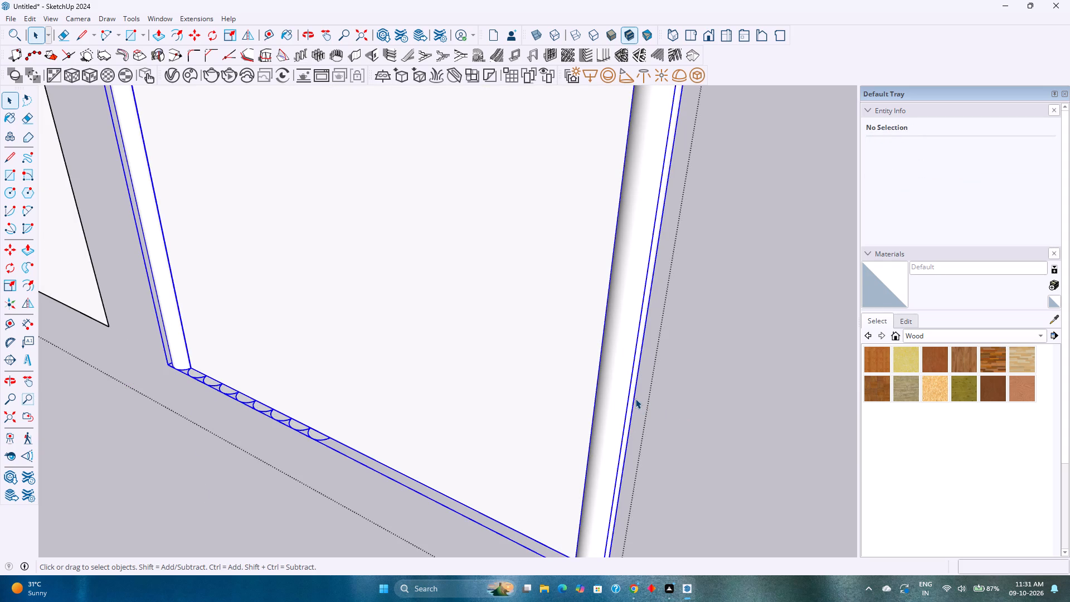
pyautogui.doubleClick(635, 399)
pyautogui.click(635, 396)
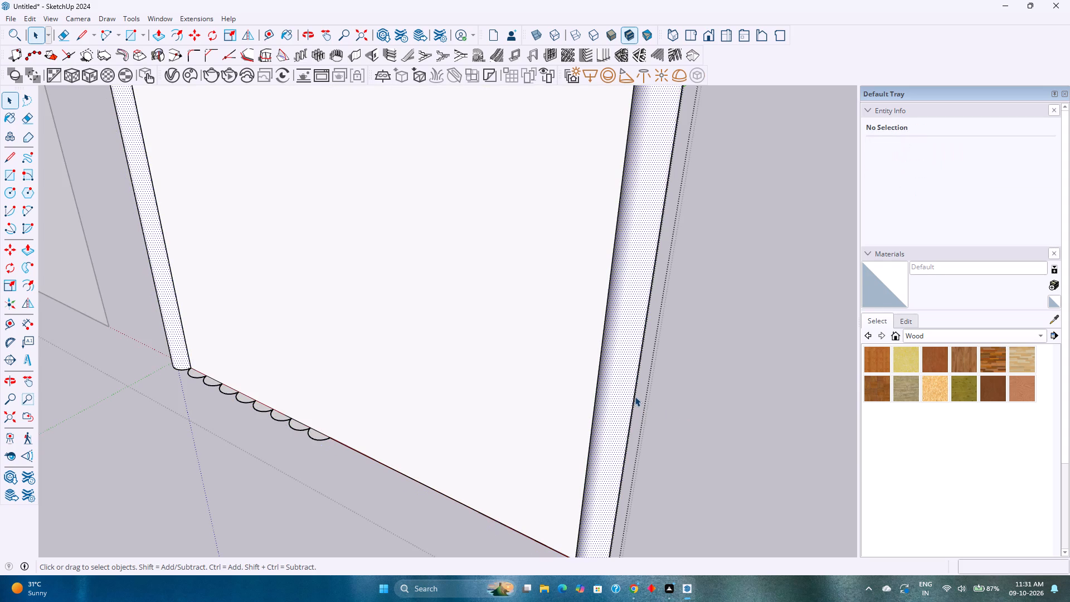
# Examine the back of the swept moulding from the base edge up to the arch.
pyautogui.moveTo(641, 393); pyautogui.dragTo(158, 436, button='middle')
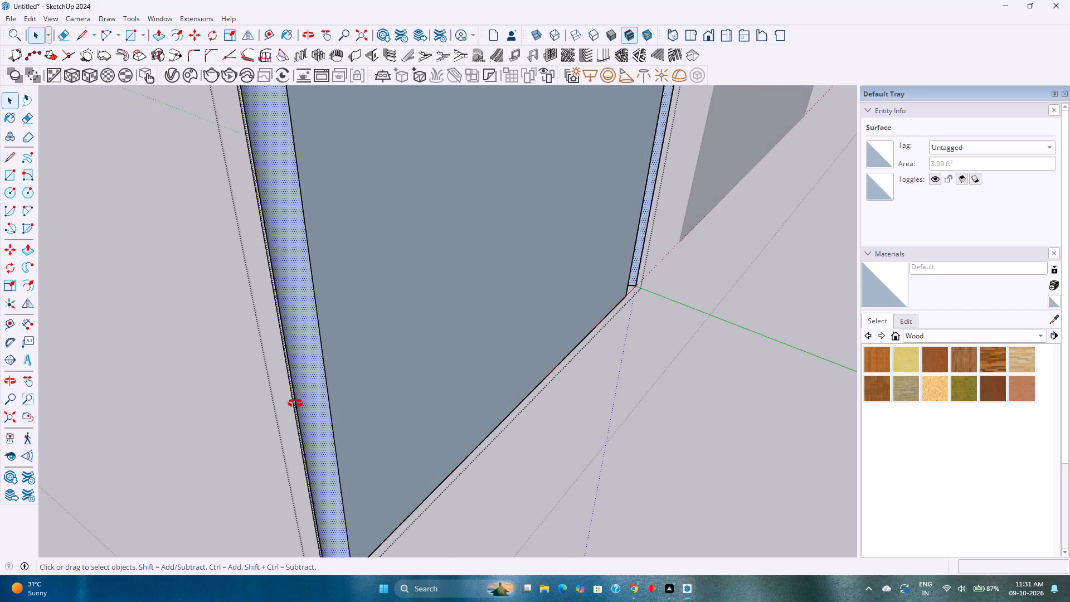
pyautogui.moveTo(295, 404); pyautogui.dragTo(197, 434, button='middle')
pyautogui.scroll(-5, 269, 427)
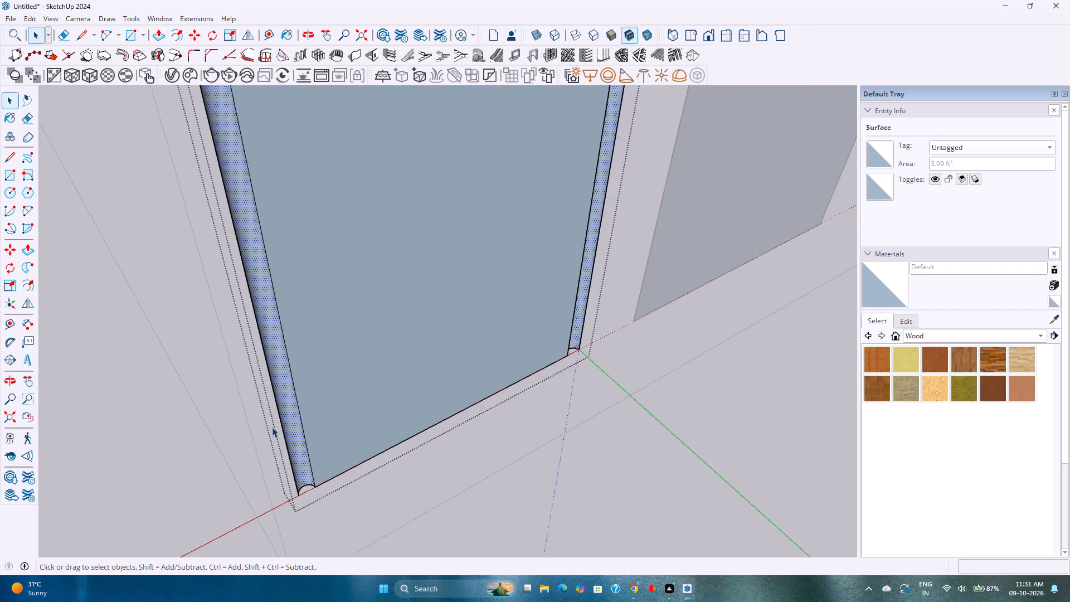
pyautogui.scroll(-4, 272, 427)
pyautogui.keyDown('shift'); pyautogui.scroll(-1, 346, 421); pyautogui.keyUp('shift')
pyautogui.keyDown('shift'); pyautogui.moveTo(352, 421); pyautogui.dragTo(478, 540, button='middle'); pyautogui.keyUp('shift')
pyautogui.moveTo(687, 482); pyautogui.dragTo(497, 453, button='middle')
pyautogui.scroll(-5, 486, 439)
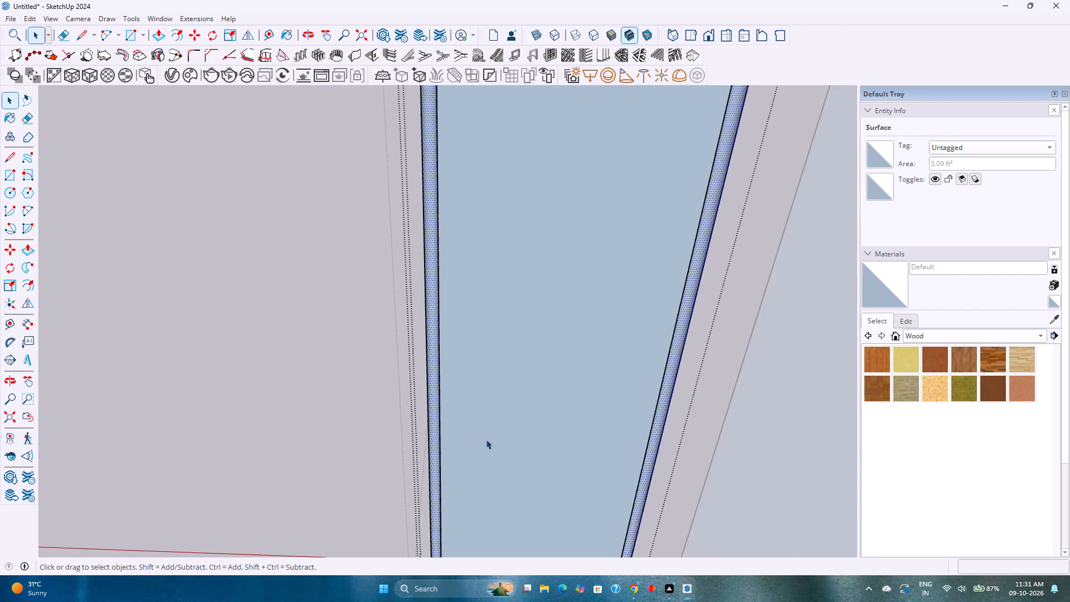
pyautogui.scroll(-4, 486, 439)
pyautogui.keyDown('shift'); pyautogui.moveTo(488, 427); pyautogui.dragTo(494, 478, button='middle'); pyautogui.keyUp('shift')
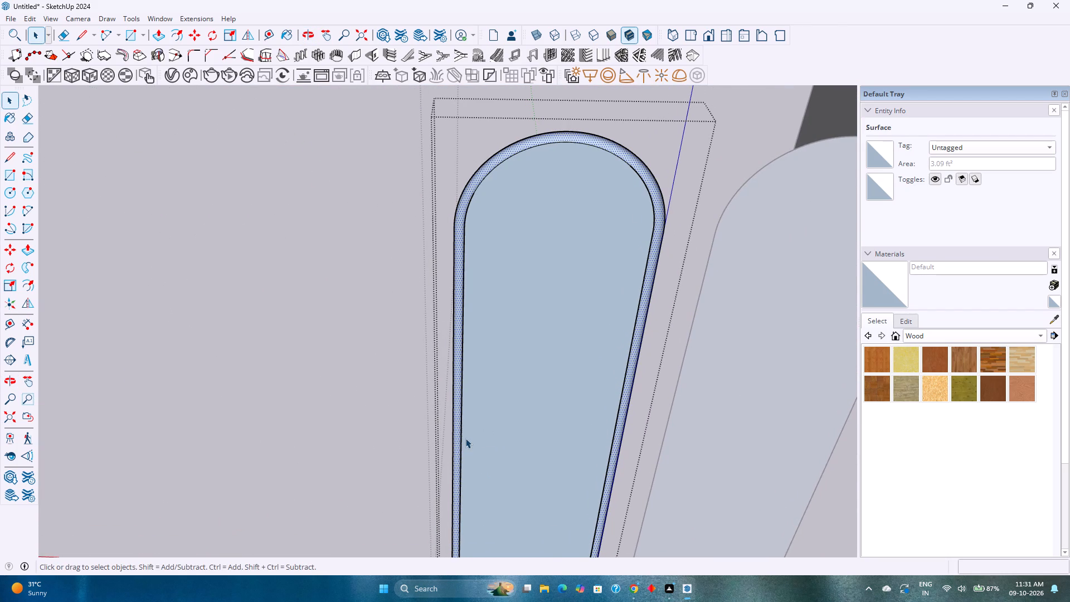
pyautogui.keyDown('shift'); pyautogui.moveTo(468, 454); pyautogui.dragTo(461, 382, button='middle'); pyautogui.keyUp('shift')
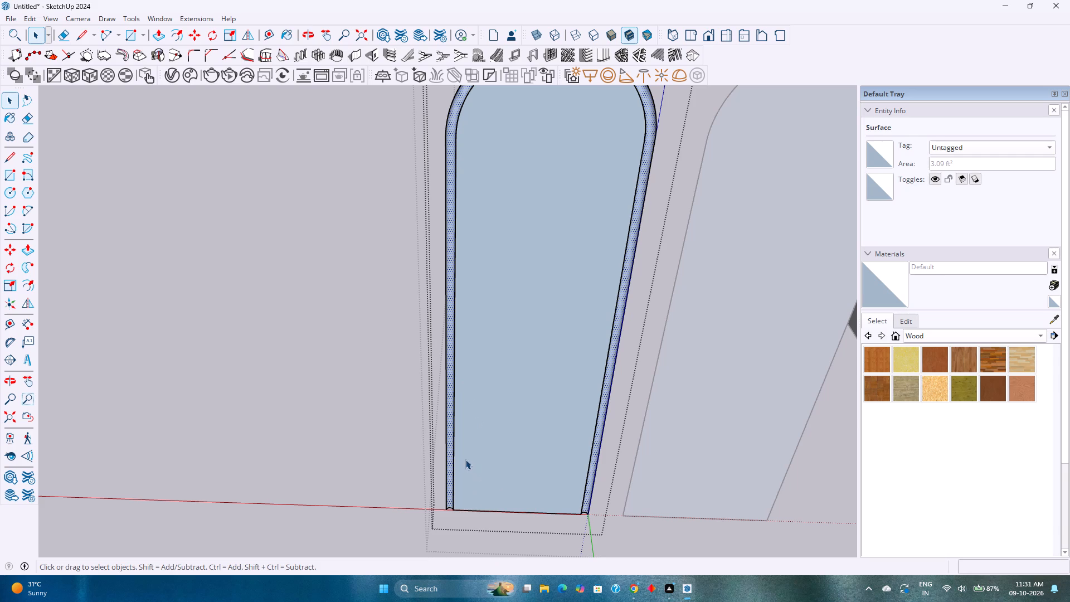
pyautogui.keyDown('shift'); pyautogui.moveTo(457, 455); pyautogui.dragTo(473, 504, button='middle'); pyautogui.keyUp('shift')
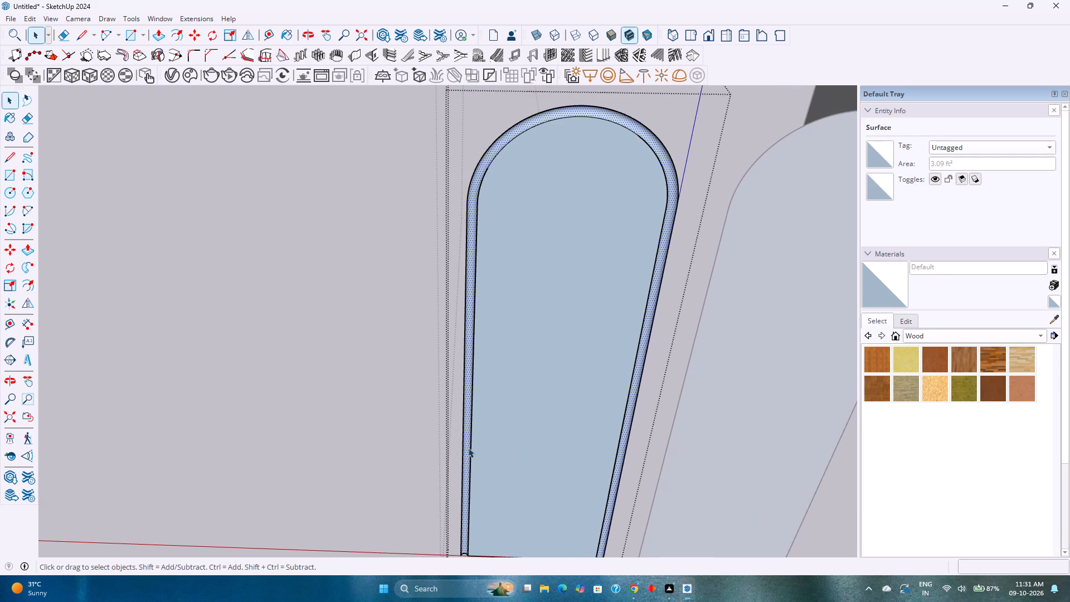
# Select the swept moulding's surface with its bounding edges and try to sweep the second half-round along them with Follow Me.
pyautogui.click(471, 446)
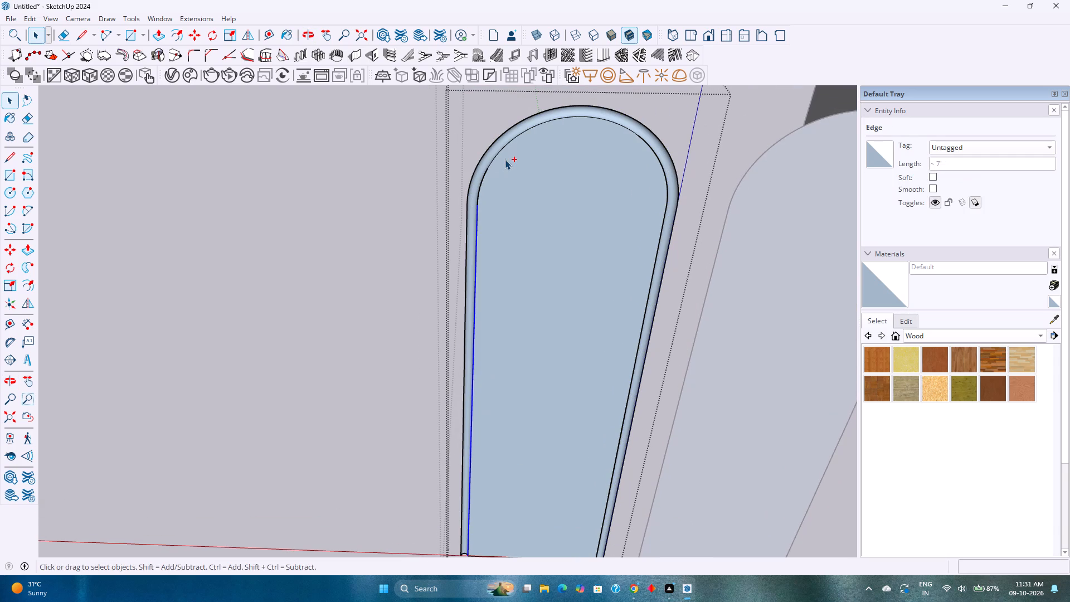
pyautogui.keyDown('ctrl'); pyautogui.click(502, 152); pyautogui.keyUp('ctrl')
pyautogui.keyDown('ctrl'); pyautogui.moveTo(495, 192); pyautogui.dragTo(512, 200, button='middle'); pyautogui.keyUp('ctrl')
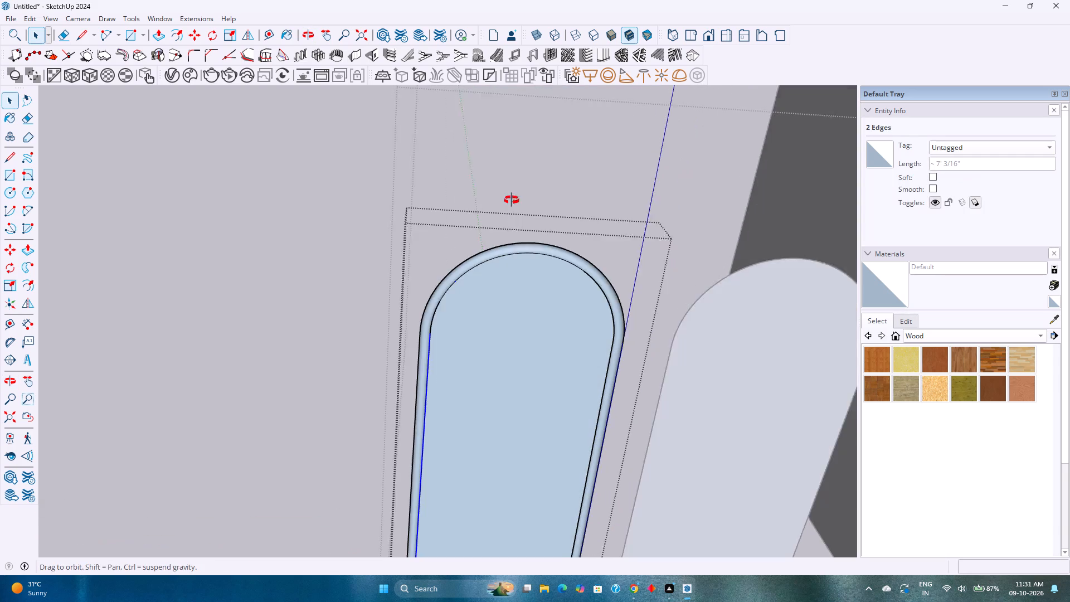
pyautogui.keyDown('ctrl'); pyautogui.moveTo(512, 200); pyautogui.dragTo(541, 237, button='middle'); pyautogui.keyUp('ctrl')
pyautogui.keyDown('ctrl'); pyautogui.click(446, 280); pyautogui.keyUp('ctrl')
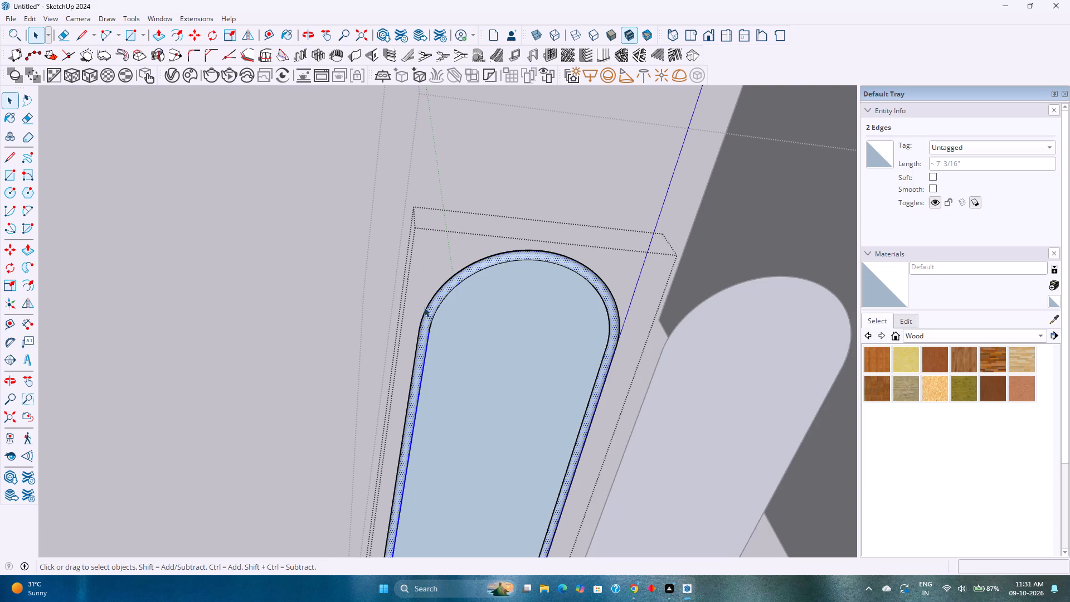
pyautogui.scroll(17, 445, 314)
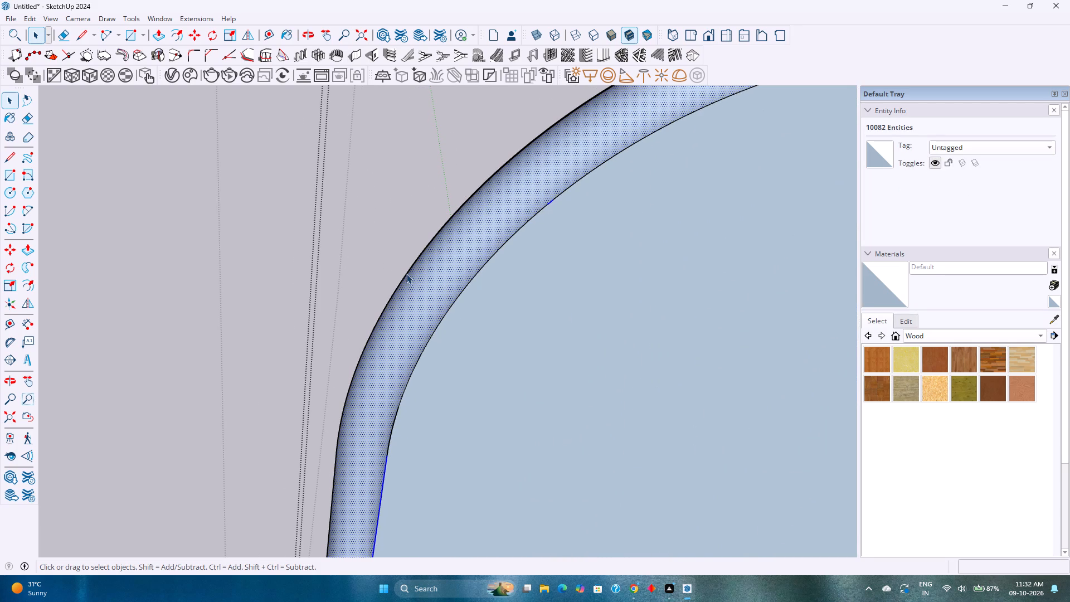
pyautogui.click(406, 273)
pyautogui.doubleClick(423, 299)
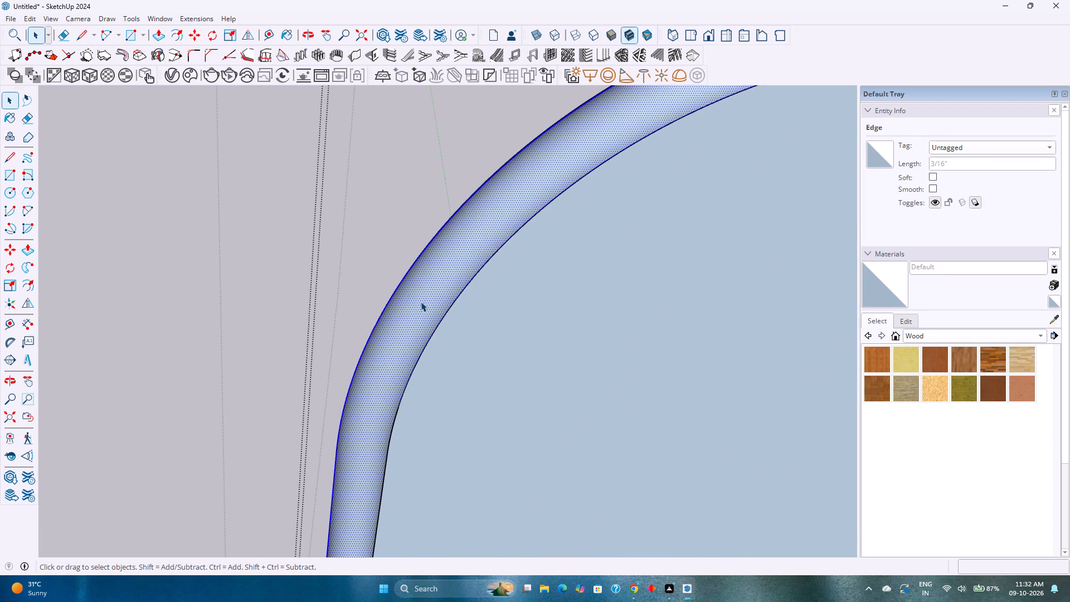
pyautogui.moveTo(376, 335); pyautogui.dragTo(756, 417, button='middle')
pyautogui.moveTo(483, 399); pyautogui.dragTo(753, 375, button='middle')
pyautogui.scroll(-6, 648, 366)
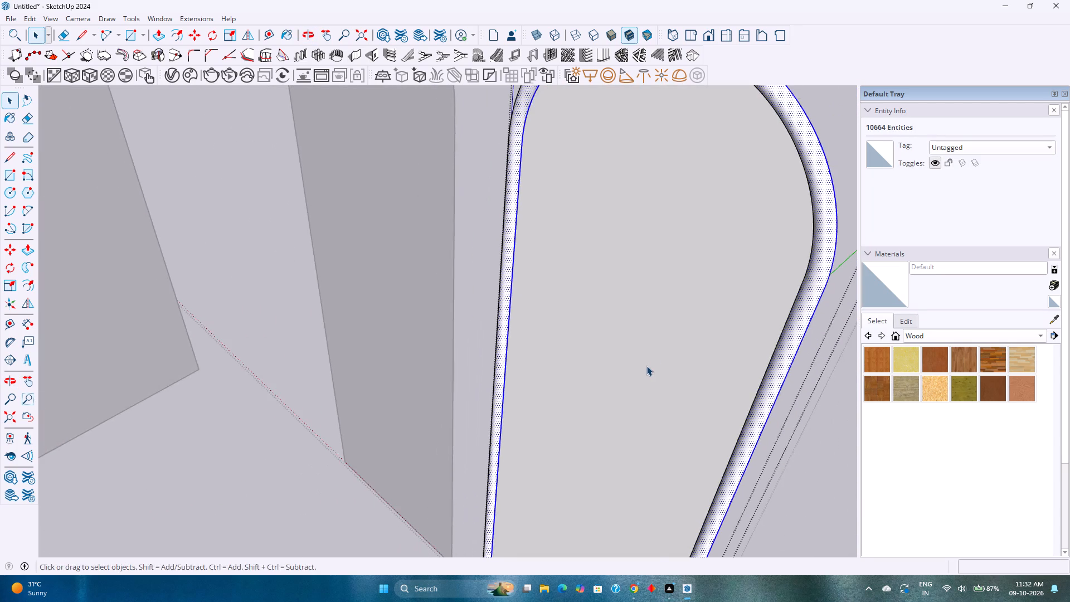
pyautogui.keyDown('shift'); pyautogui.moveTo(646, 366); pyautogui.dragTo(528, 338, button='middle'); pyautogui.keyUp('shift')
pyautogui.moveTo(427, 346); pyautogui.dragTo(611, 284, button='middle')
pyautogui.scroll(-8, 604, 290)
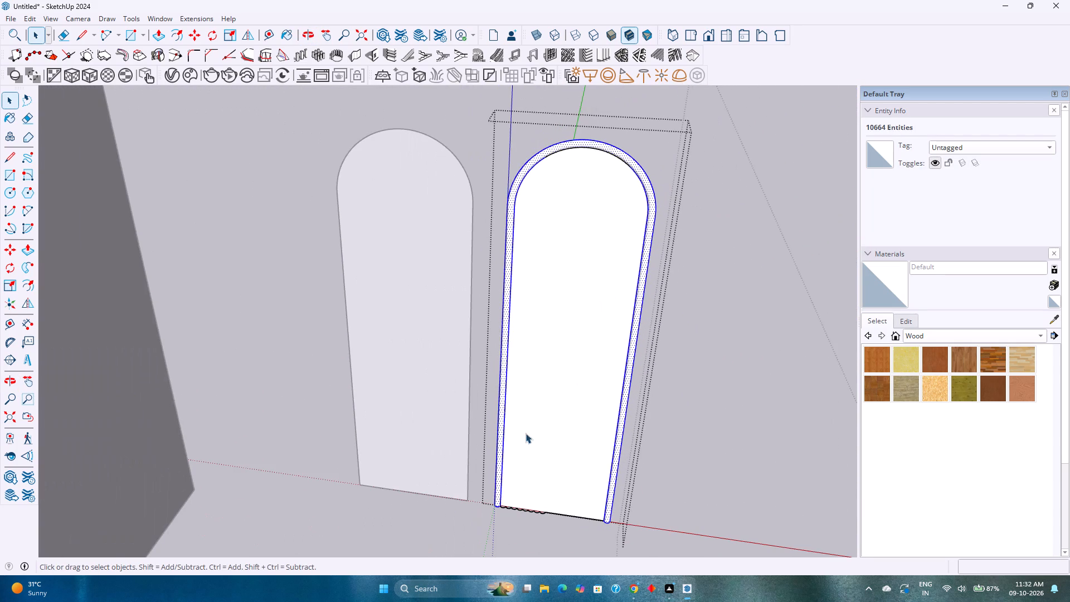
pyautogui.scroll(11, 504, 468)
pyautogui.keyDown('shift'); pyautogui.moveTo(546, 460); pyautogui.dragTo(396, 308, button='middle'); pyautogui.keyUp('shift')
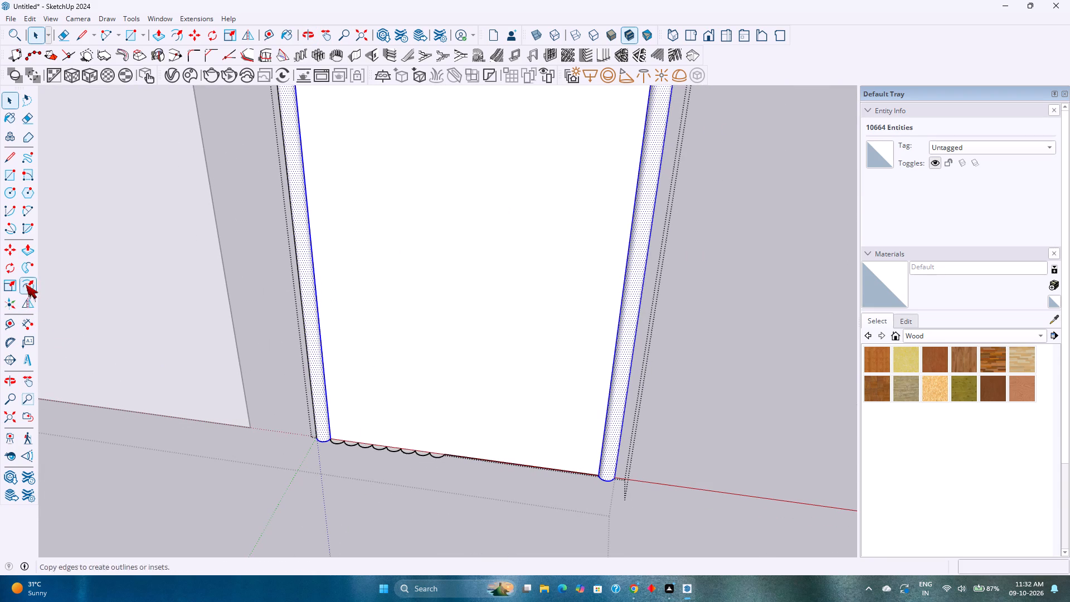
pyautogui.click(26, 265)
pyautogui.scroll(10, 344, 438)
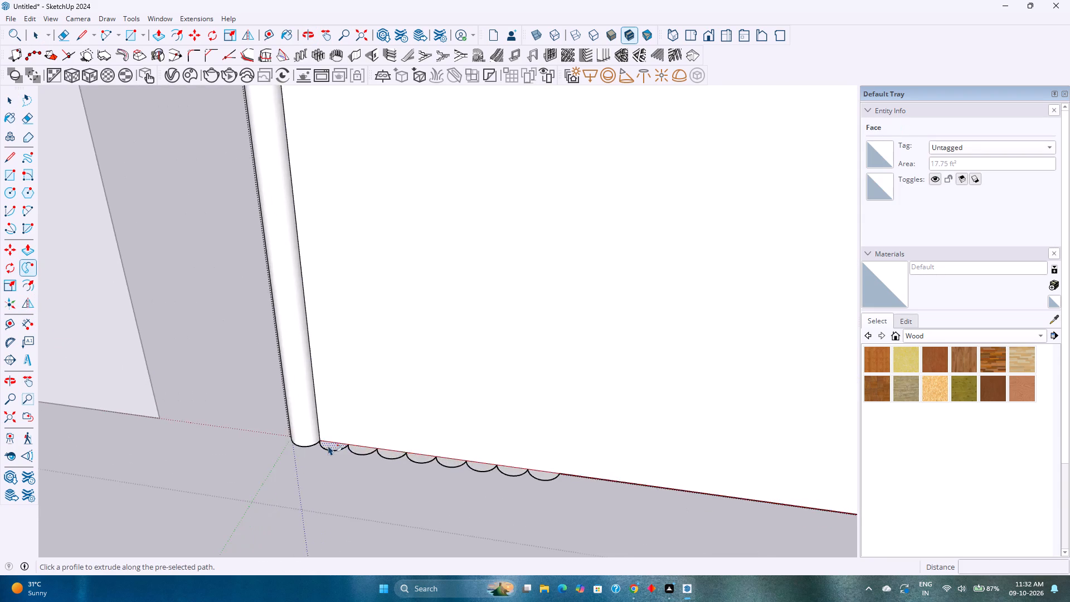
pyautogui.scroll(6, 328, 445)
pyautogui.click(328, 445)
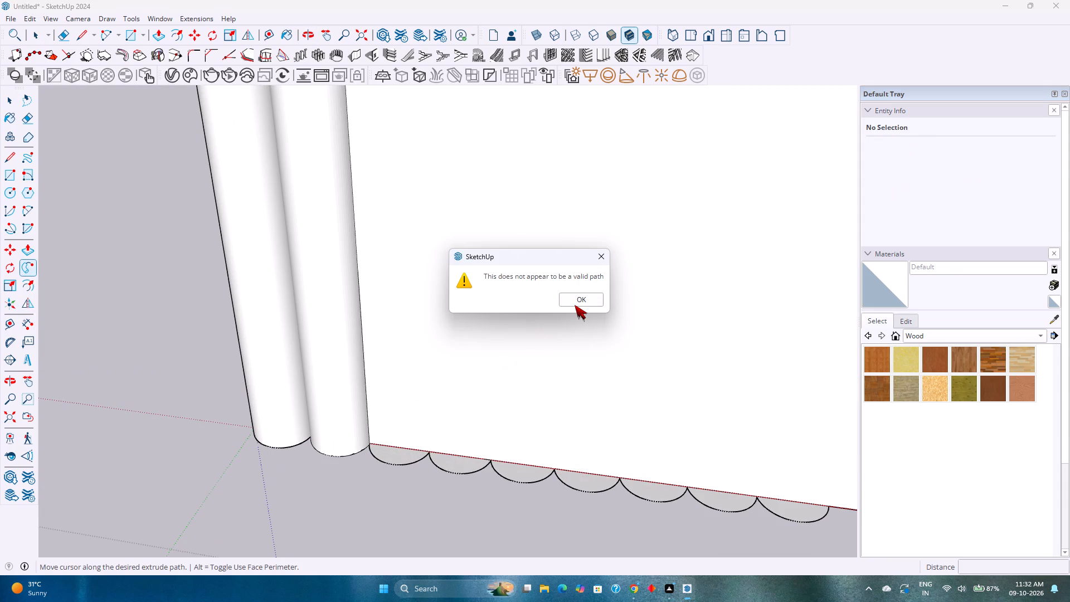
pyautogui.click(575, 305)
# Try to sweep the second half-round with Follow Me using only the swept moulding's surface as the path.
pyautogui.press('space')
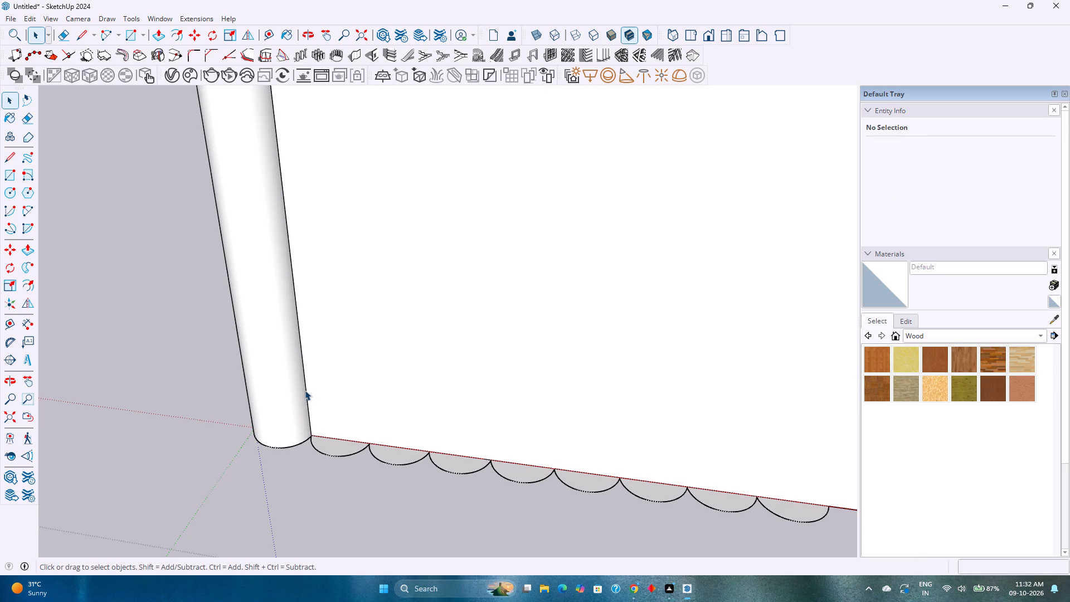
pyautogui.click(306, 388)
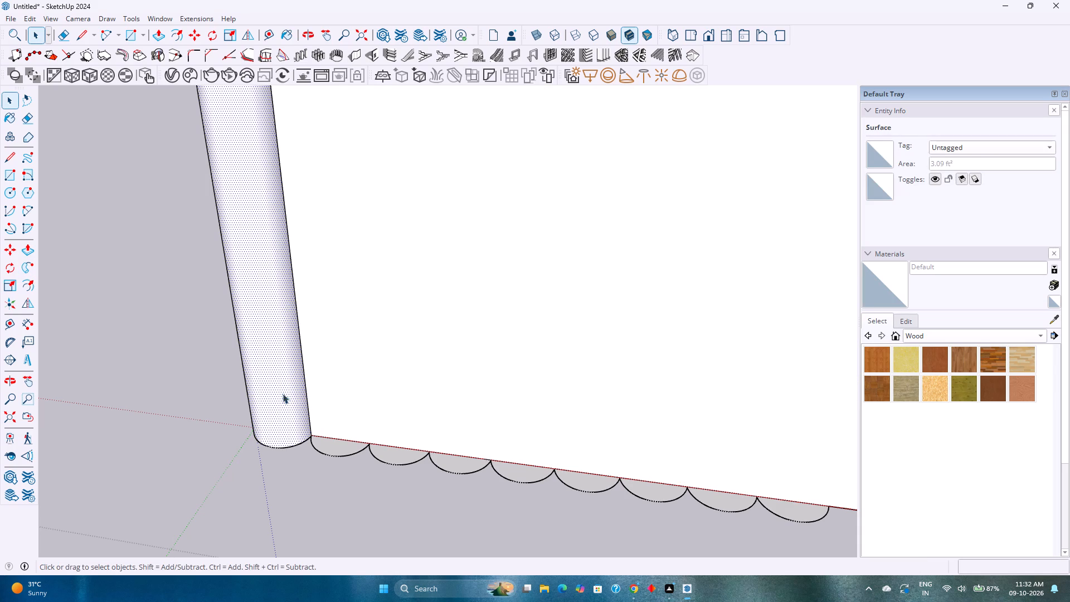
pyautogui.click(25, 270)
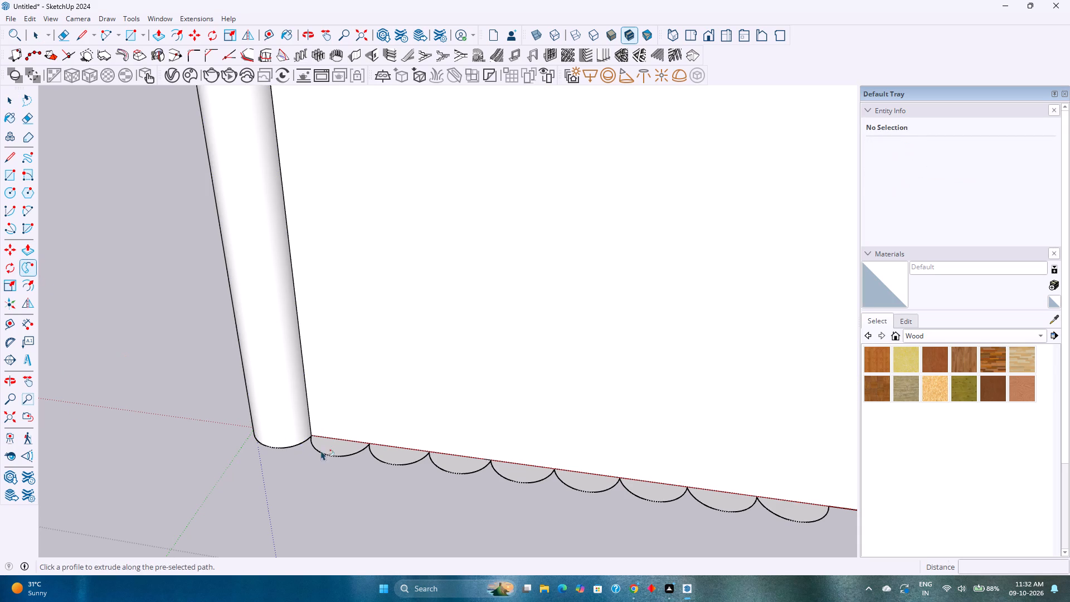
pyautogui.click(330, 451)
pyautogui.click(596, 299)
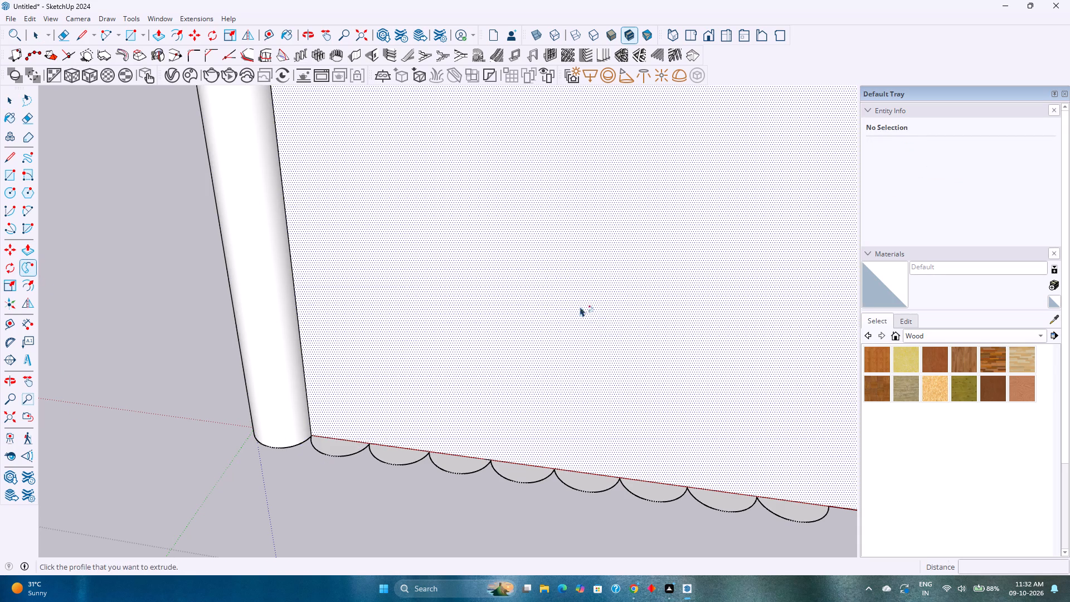
# Undo the corner half-round's sweep and the array of half-round copies along the base edge.
pyautogui.press('space')
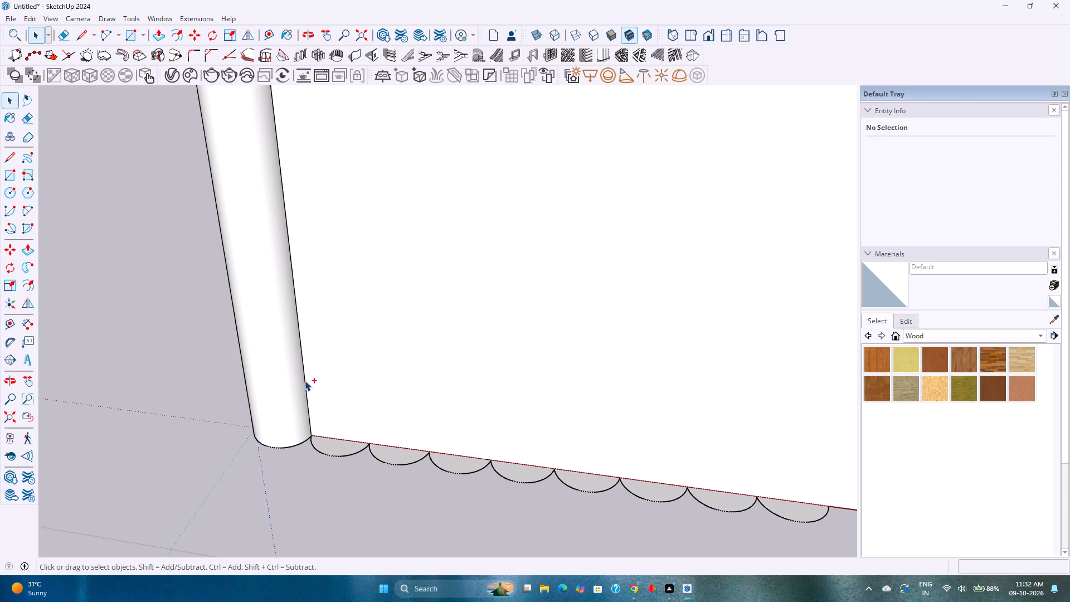
pyautogui.keyDown('ctrl'); pyautogui.click(305, 381); pyautogui.keyUp('ctrl')
pyautogui.hotkey('ctrl', 'z')
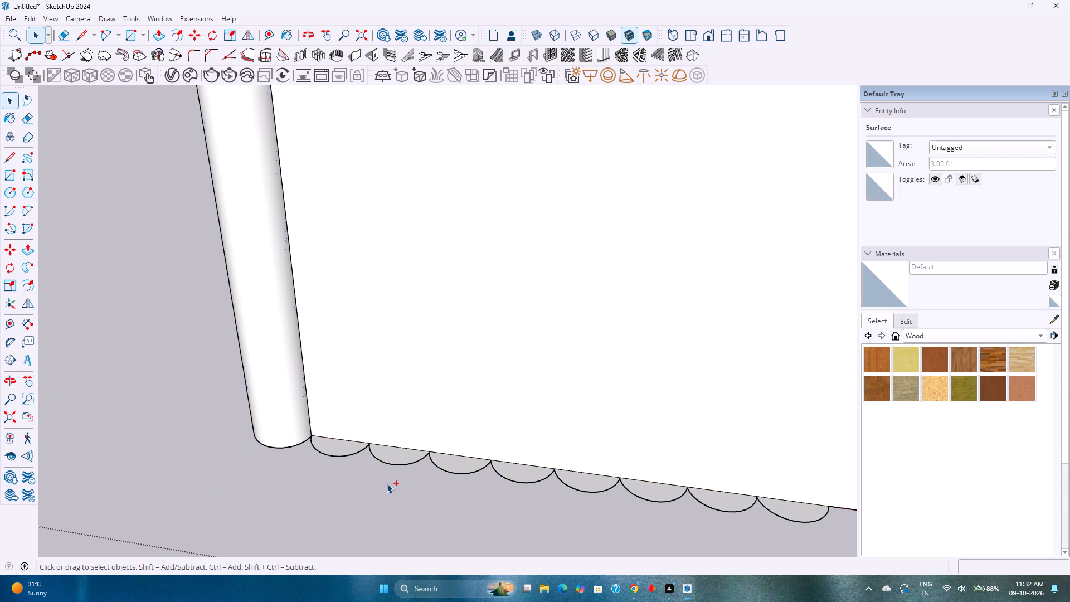
pyautogui.hotkey('ctrl', 'z')
pyautogui.hotkey('ctrl', 'z')
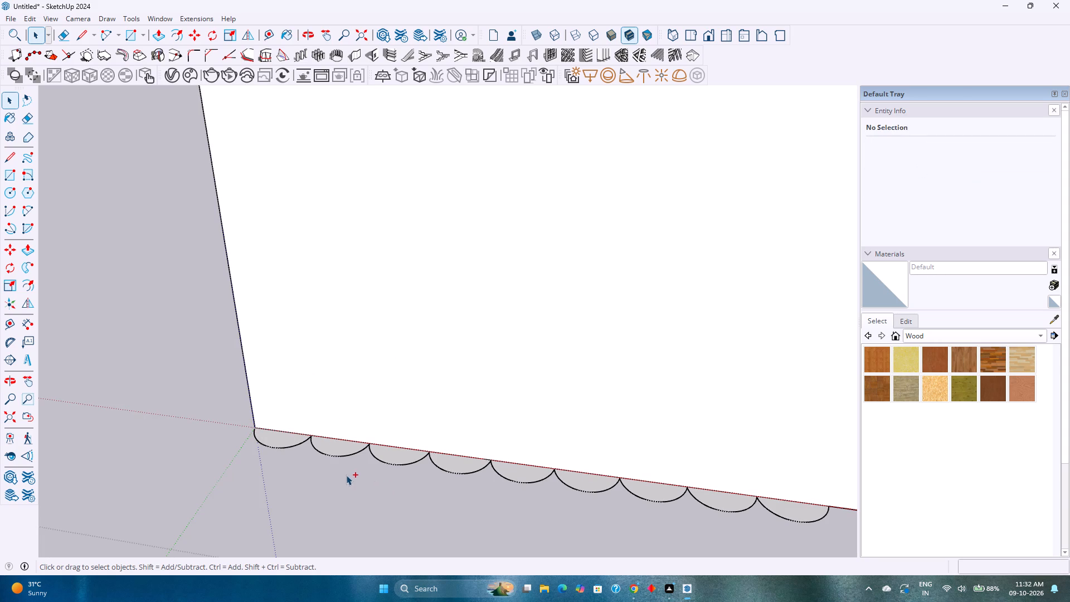
pyautogui.hotkey('ctrl', 'z')
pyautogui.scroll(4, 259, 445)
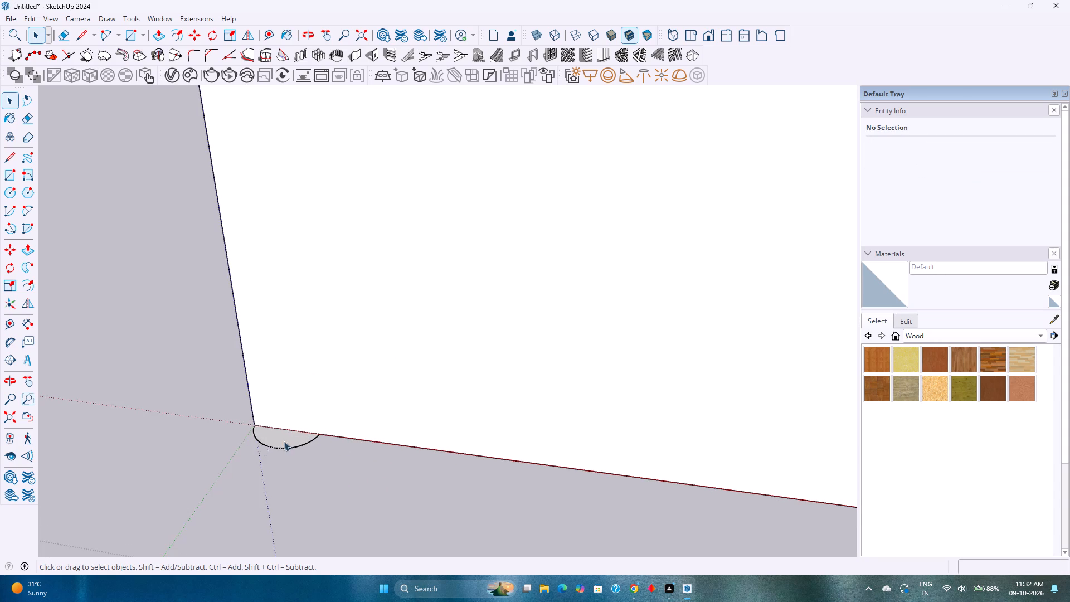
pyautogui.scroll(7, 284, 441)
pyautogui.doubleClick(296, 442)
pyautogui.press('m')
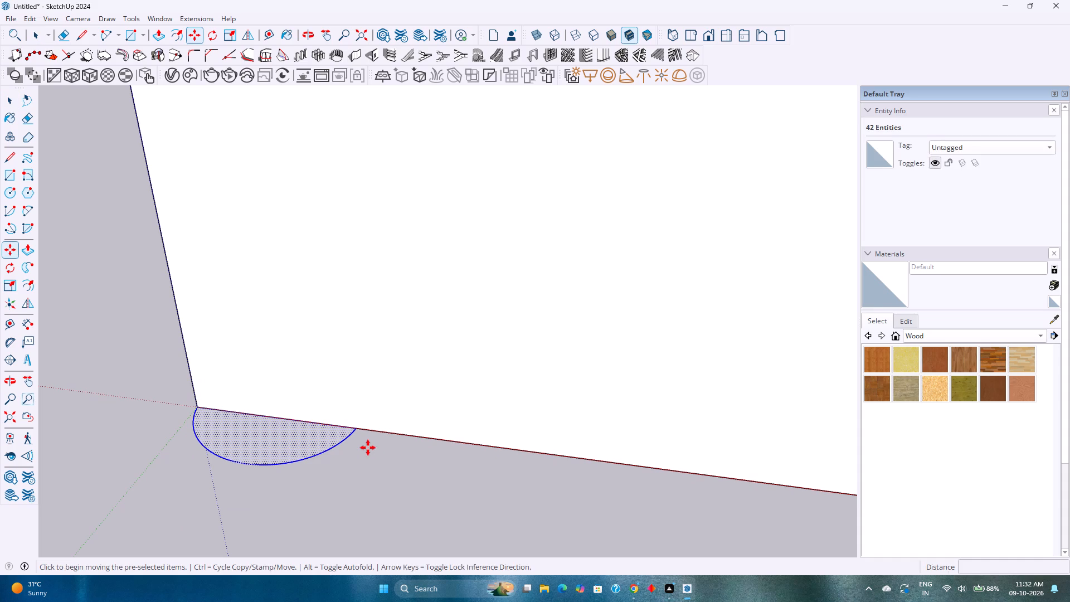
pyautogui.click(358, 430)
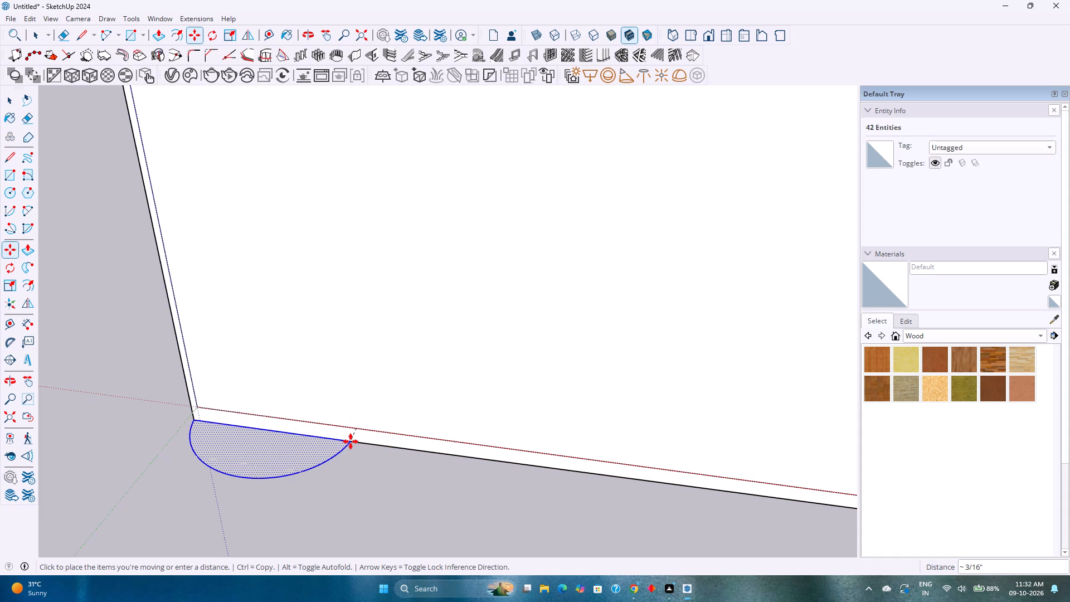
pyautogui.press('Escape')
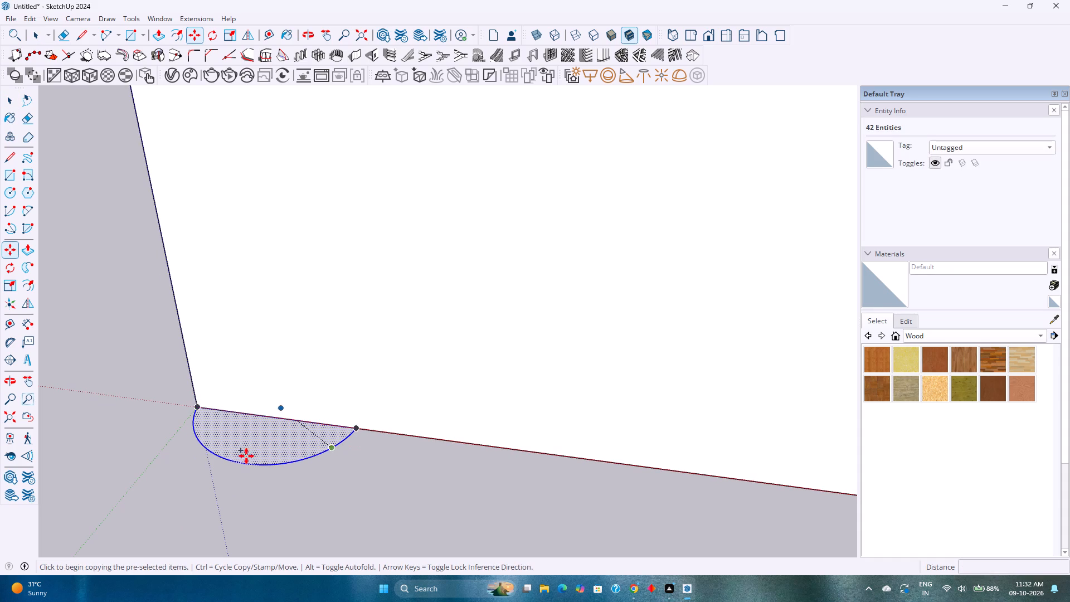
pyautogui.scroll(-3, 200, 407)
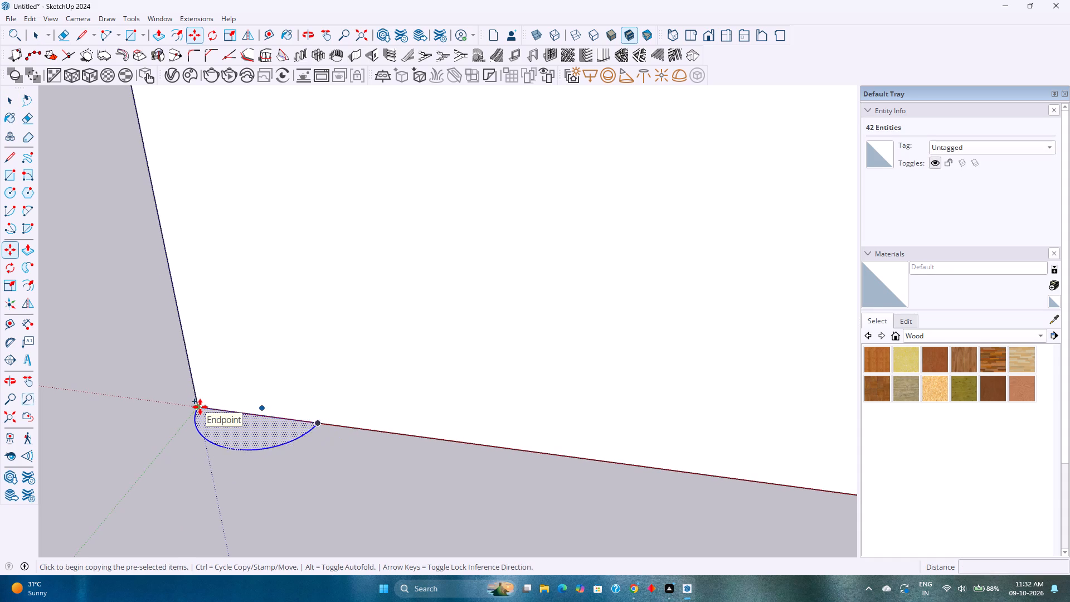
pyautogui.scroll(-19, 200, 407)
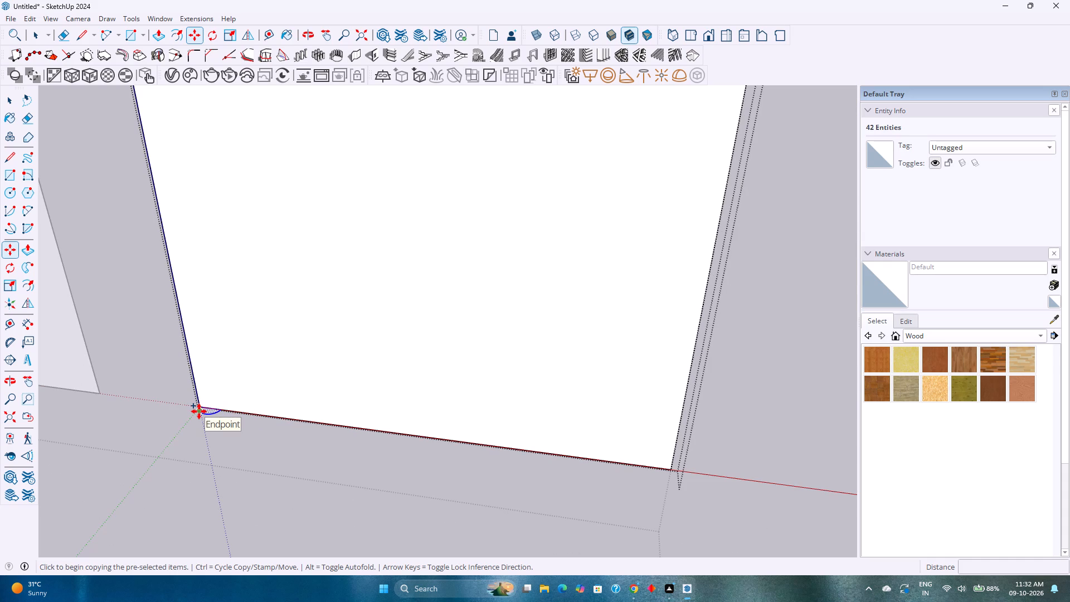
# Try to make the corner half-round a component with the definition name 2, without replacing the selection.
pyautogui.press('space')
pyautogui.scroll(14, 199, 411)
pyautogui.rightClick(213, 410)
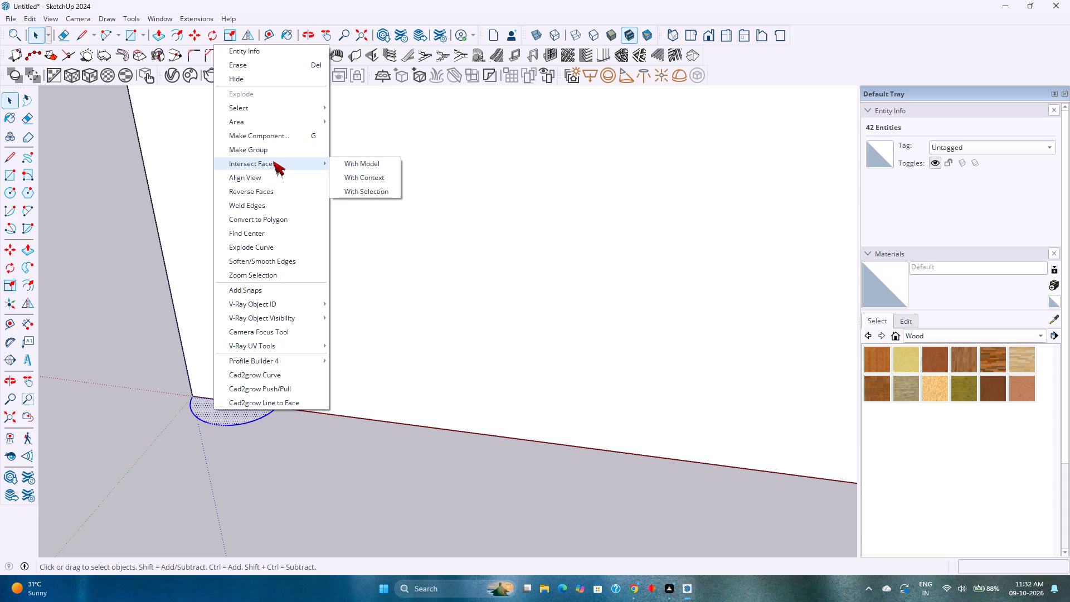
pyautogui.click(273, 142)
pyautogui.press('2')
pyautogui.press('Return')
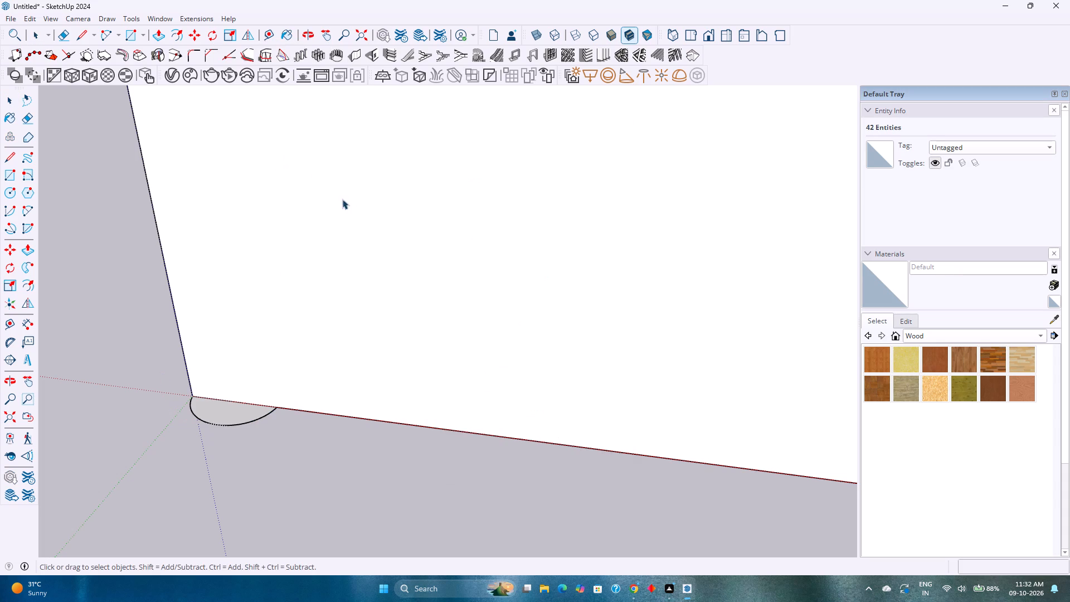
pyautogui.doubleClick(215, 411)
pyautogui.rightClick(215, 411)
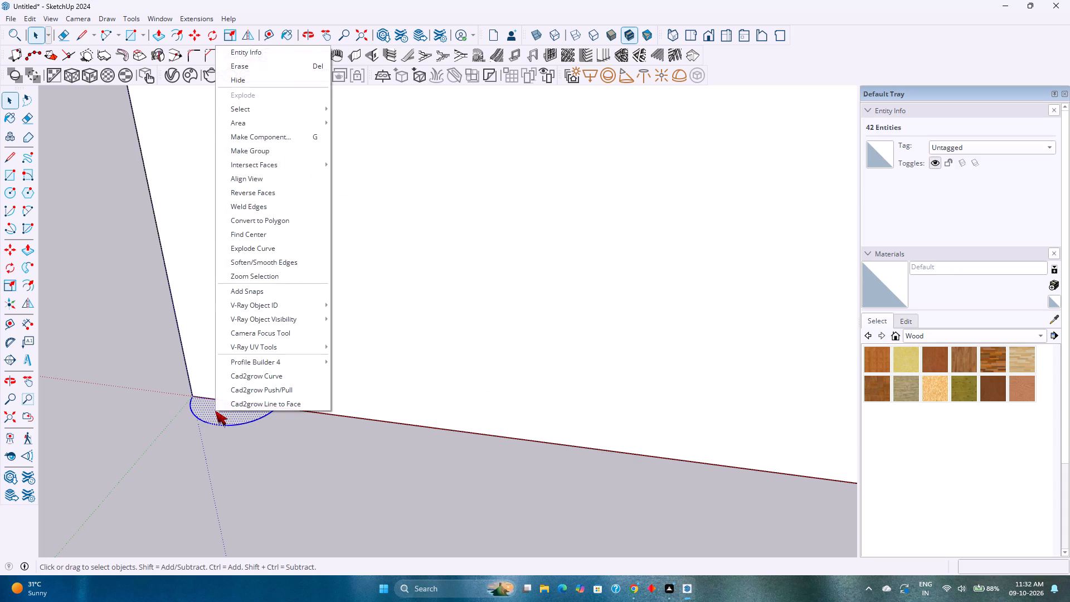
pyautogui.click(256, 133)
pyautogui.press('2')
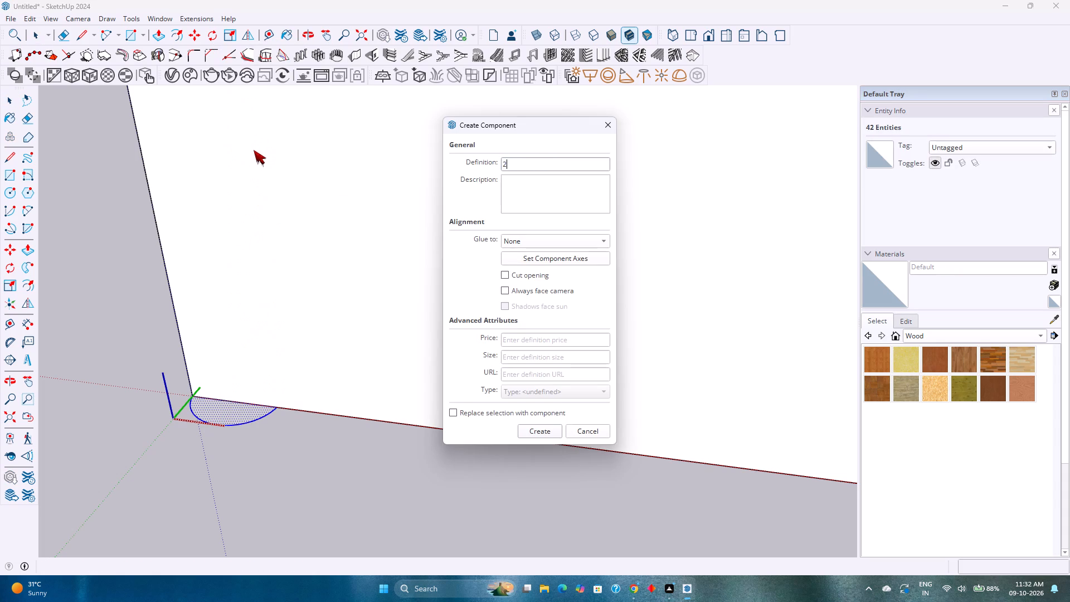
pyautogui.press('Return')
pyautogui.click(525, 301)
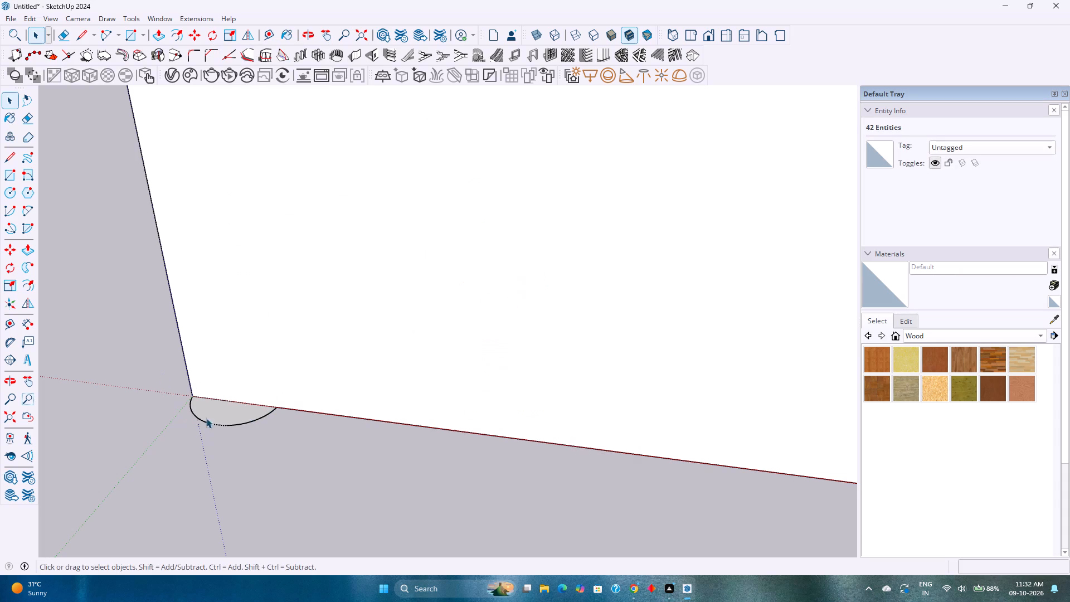
# Group the corner half-round's face and its bounding edges.
pyautogui.click(219, 424)
pyautogui.doubleClick(222, 422)
pyautogui.click(222, 422)
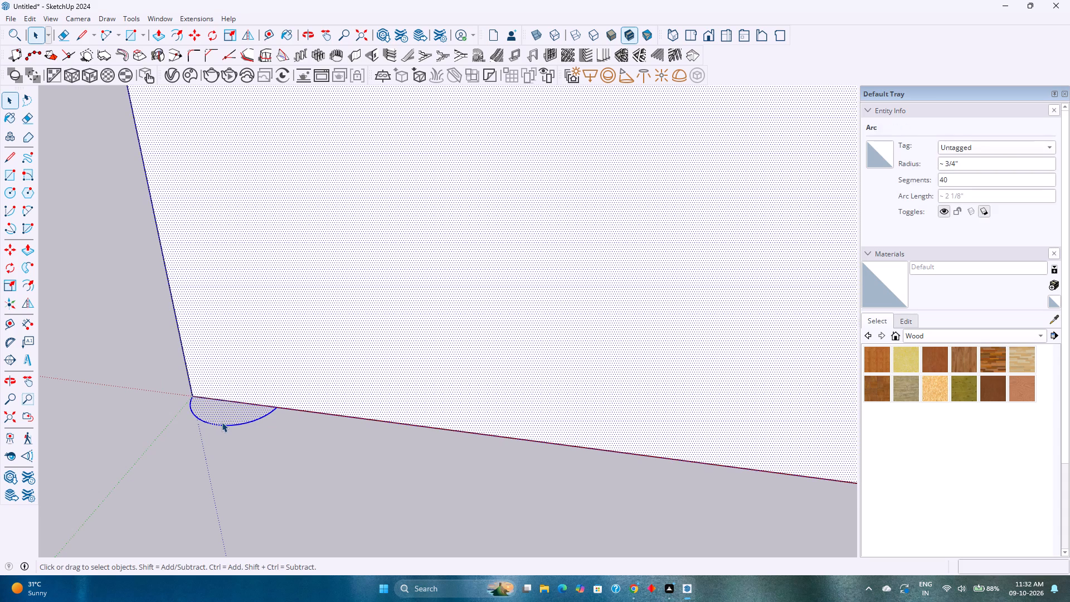
pyautogui.doubleClick(222, 421)
pyautogui.doubleClick(223, 419)
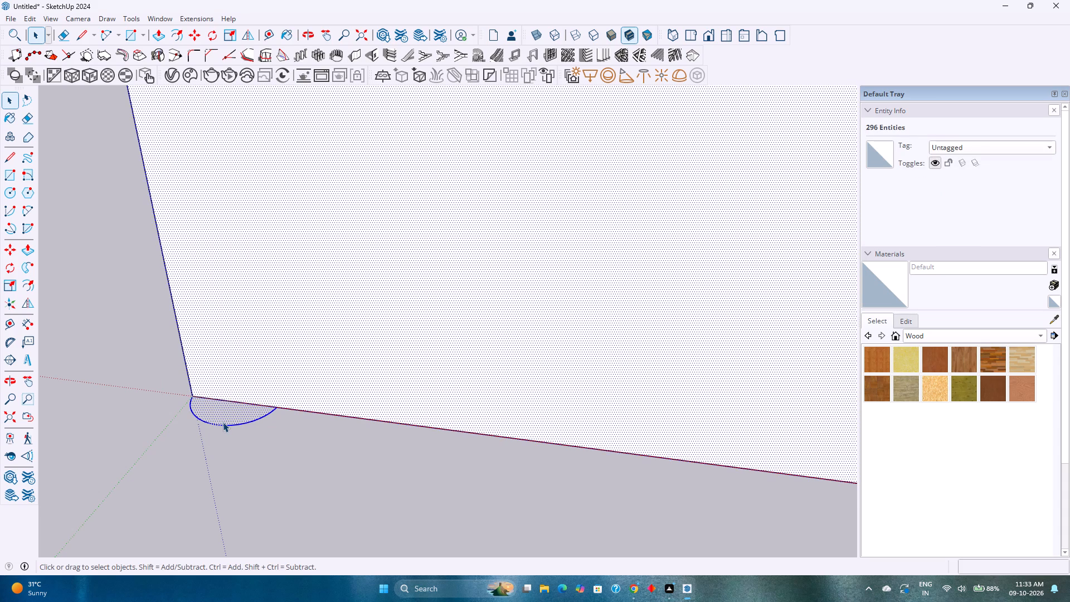
pyautogui.doubleClick(223, 422)
pyautogui.rightClick(223, 422)
pyautogui.click(257, 166)
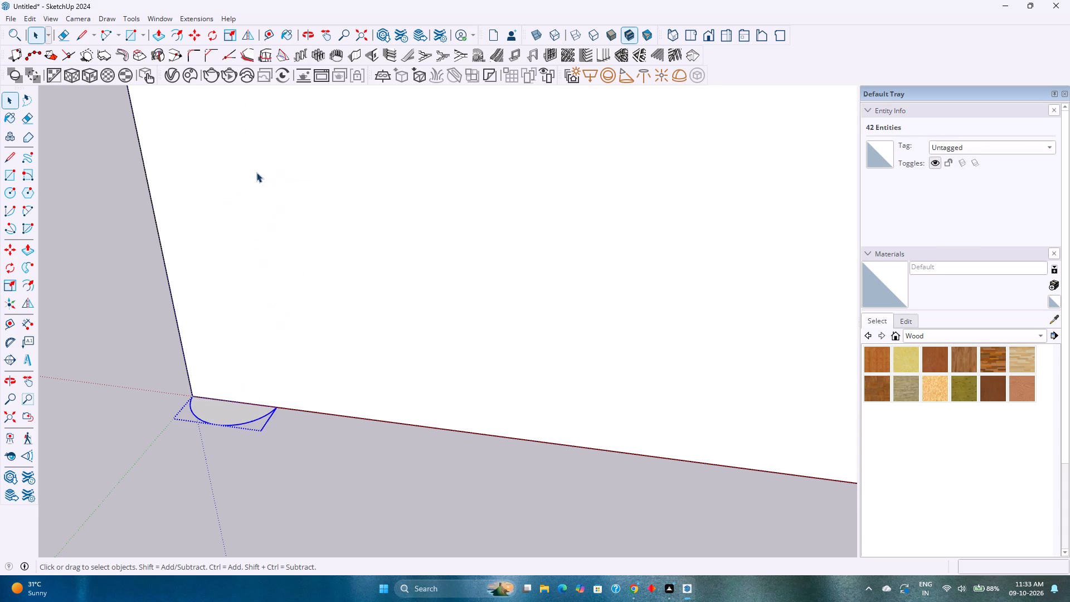
pyautogui.doubleClick(241, 413)
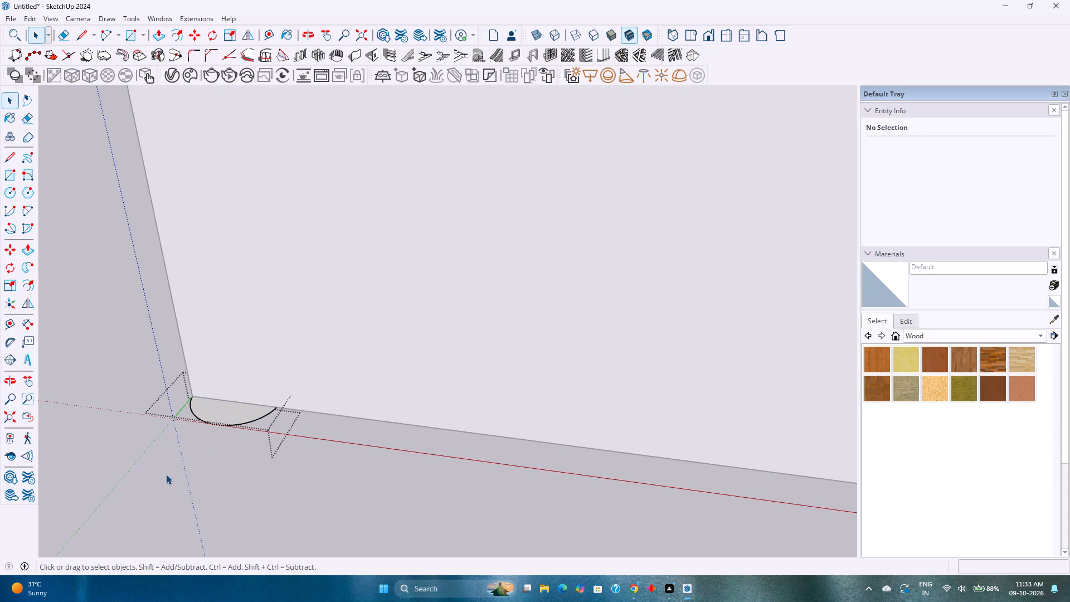
pyautogui.press('Escape')
# Convert the half-round group into a component with the definition name 2, replacing the existing definition.
pyautogui.click(210, 411)
pyautogui.rightClick(210, 411)
pyautogui.click(262, 214)
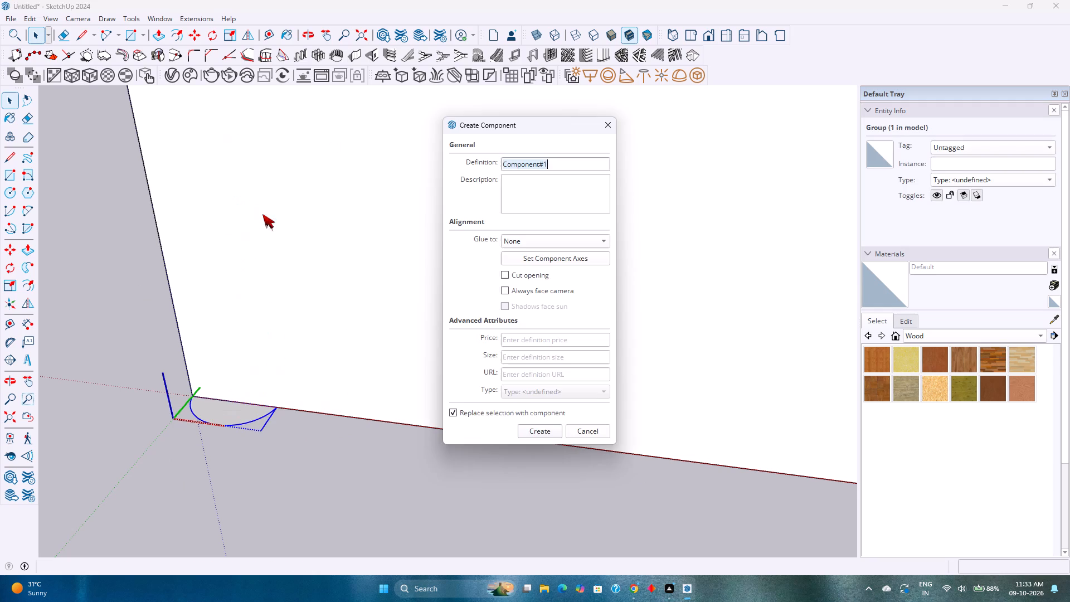
pyautogui.press('2')
pyautogui.press('Return')
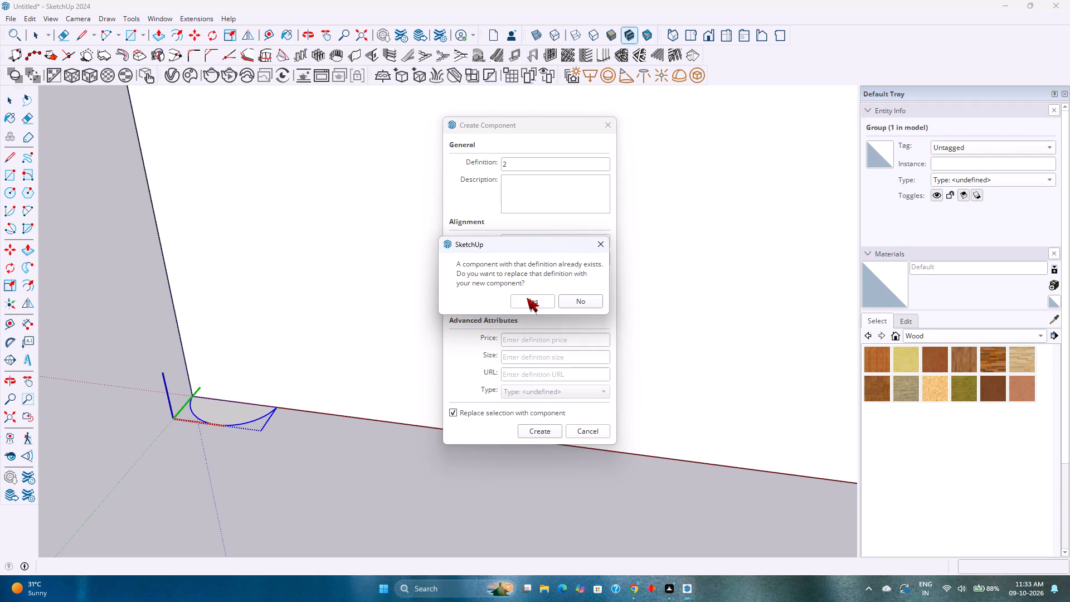
pyautogui.click(526, 300)
# Copy the half-round component end to end along the arched face's base edge and array it 20 times.
pyautogui.moveTo(262, 435); pyautogui.dragTo(382, 472, button='middle')
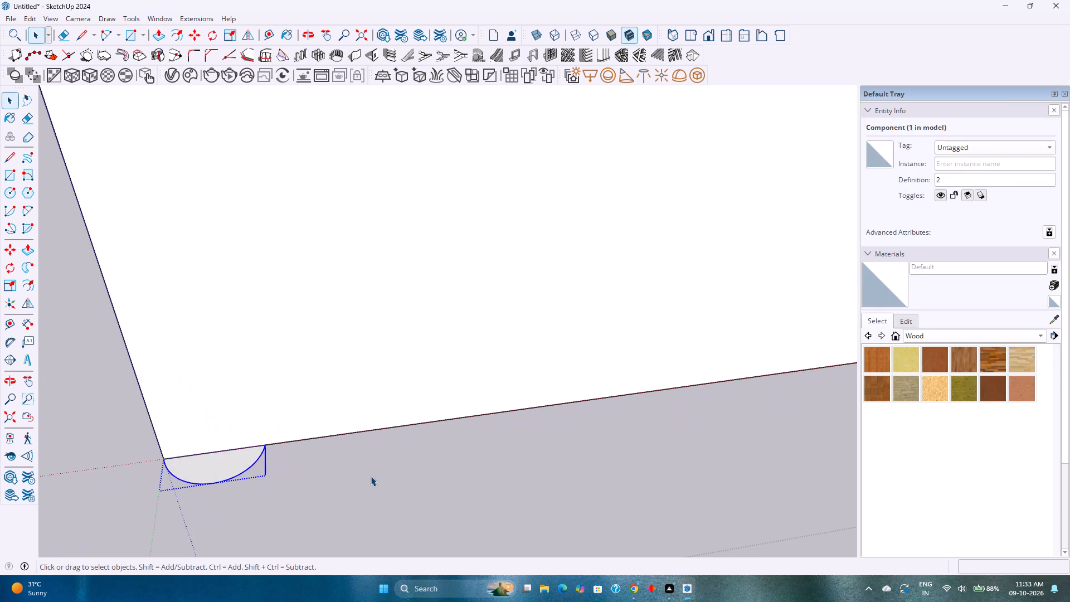
pyautogui.press('m')
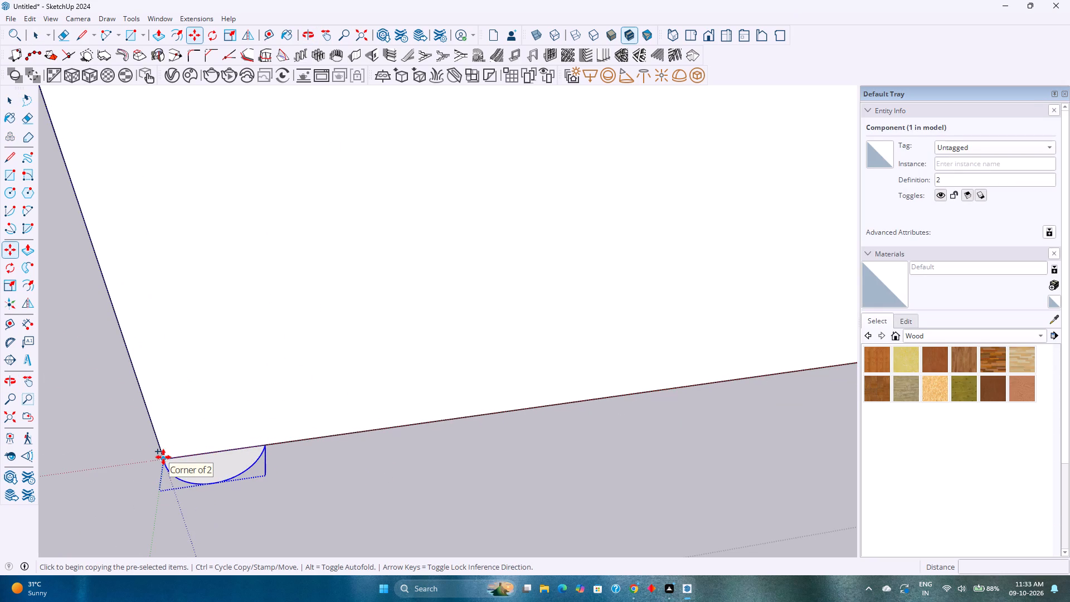
pyautogui.click(163, 457)
pyautogui.click(266, 444)
pyautogui.scroll(-3, 383, 463)
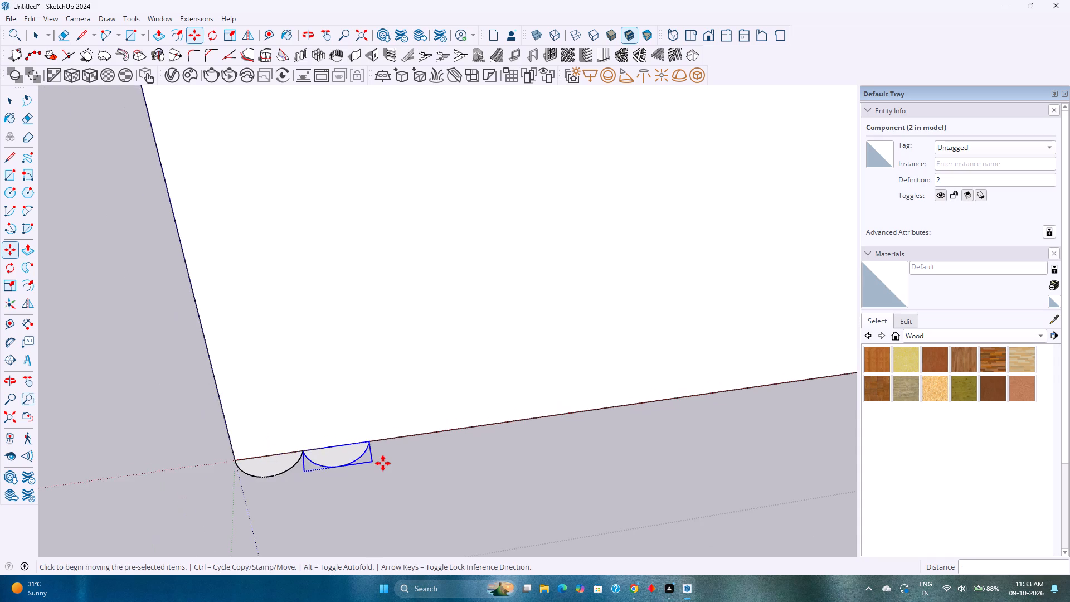
pyautogui.scroll(-6, 383, 463)
pyautogui.press('*')
pyautogui.write('20')
pyautogui.press('Return')
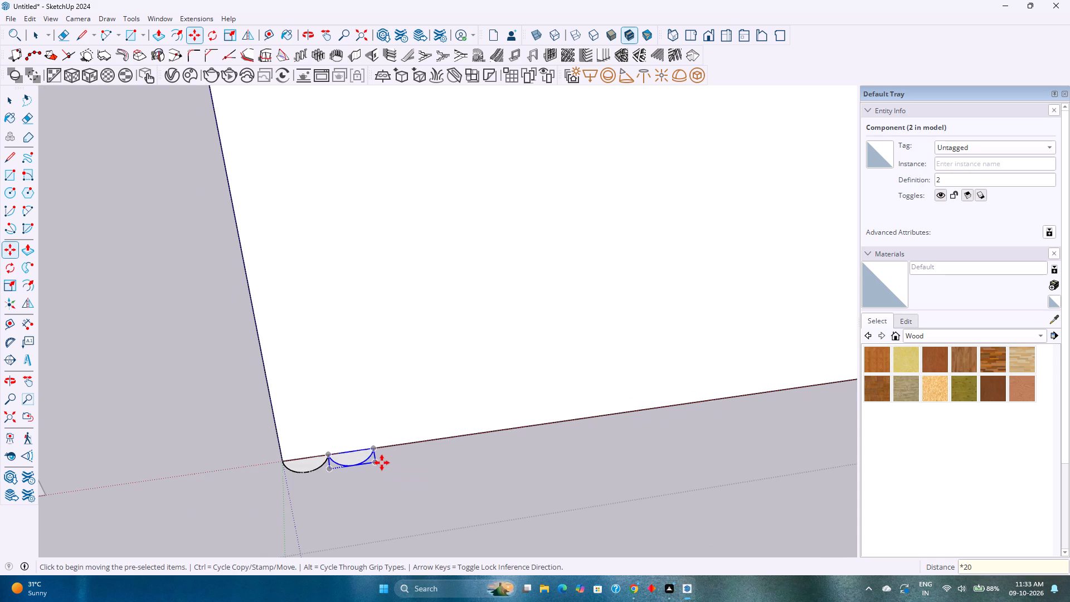
# Delete the surplus half-round copy that extends past the far end of the base edge.
pyautogui.scroll(-7, 356, 477)
pyautogui.keyDown('shift'); pyautogui.moveTo(380, 465); pyautogui.dragTo(218, 515, button='middle'); pyautogui.keyUp('shift')
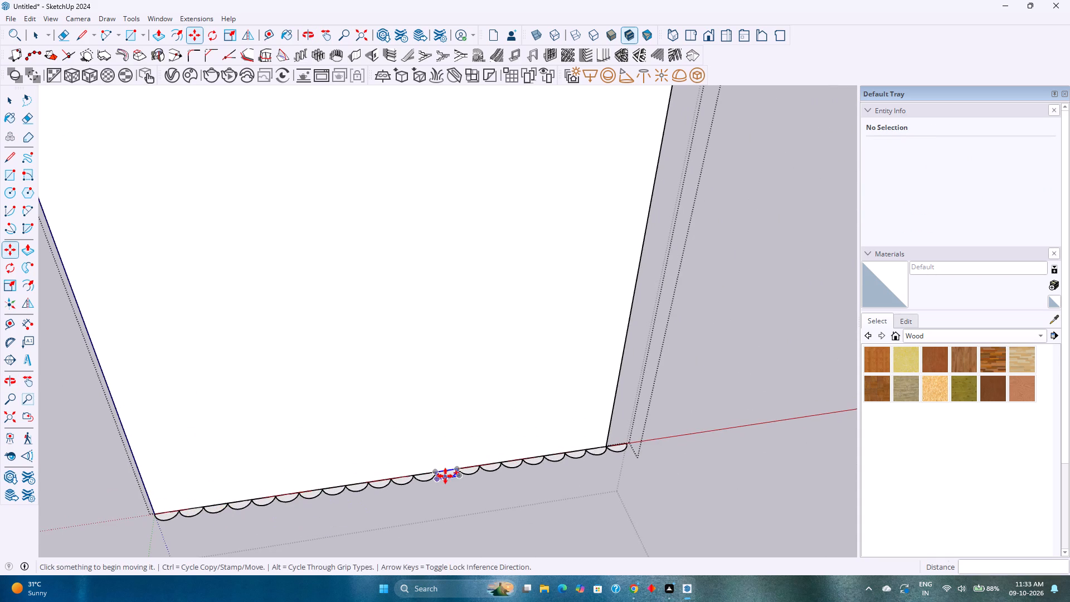
pyautogui.press('space')
pyautogui.scroll(9, 602, 461)
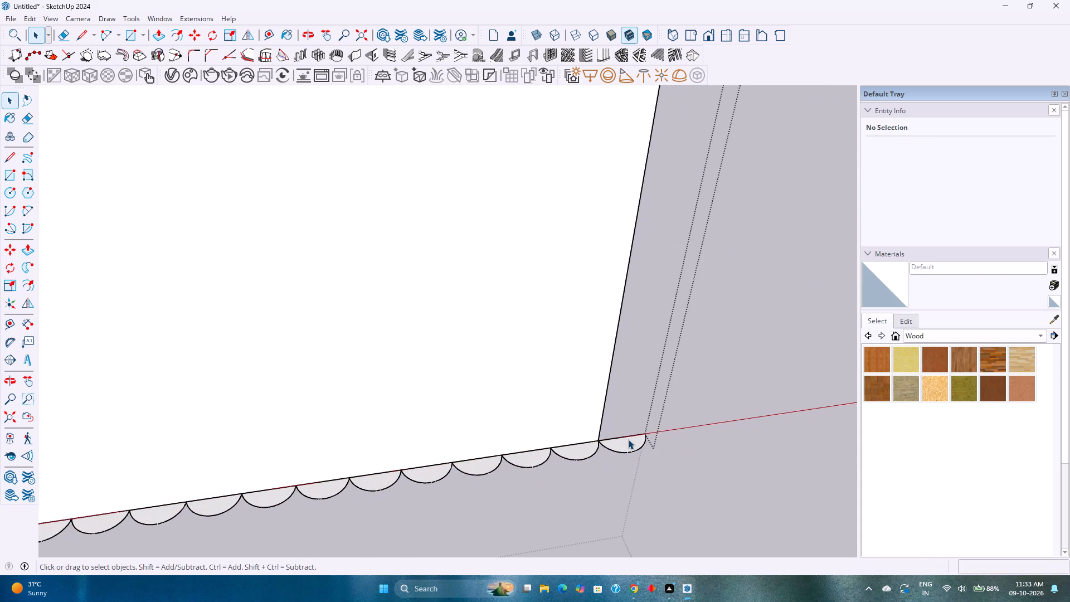
pyautogui.click(628, 439)
pyautogui.press('Delete')
# Edit the last half-round component and extrude its face up to the arch's apex, about 8' 3".
pyautogui.scroll(-3, 523, 469)
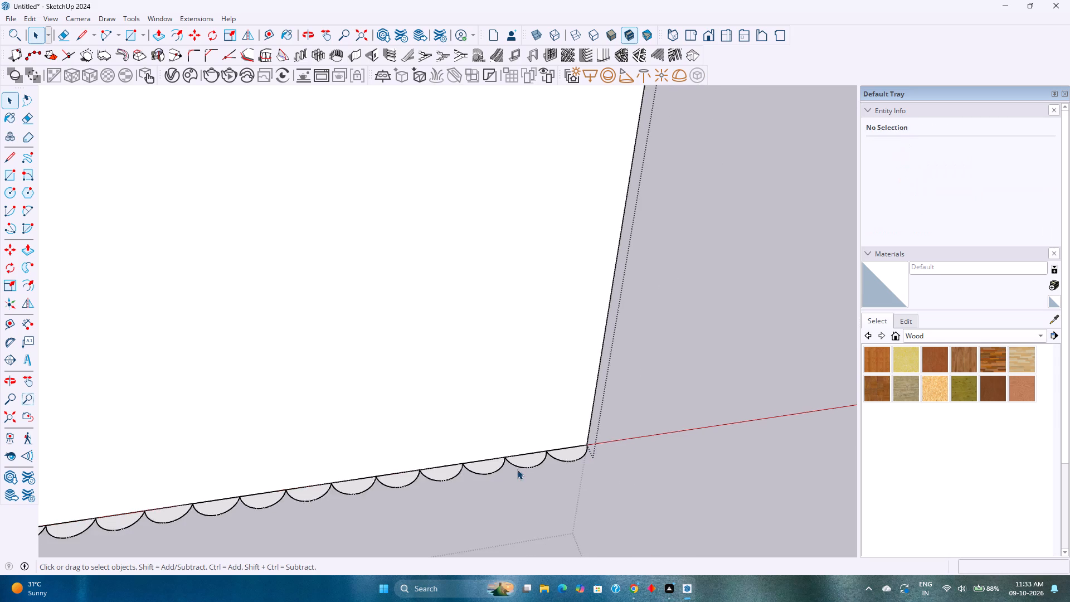
pyautogui.scroll(-4, 517, 469)
pyautogui.doubleClick(544, 456)
pyautogui.doubleClick(553, 458)
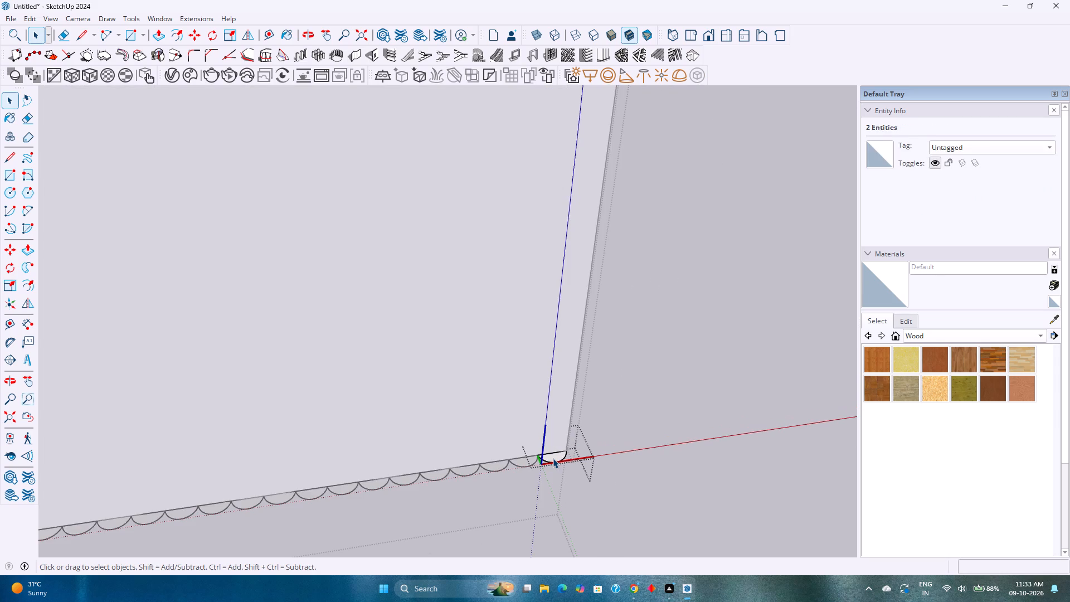
pyautogui.press('p')
pyautogui.click(556, 460)
pyautogui.scroll(-6, 553, 386)
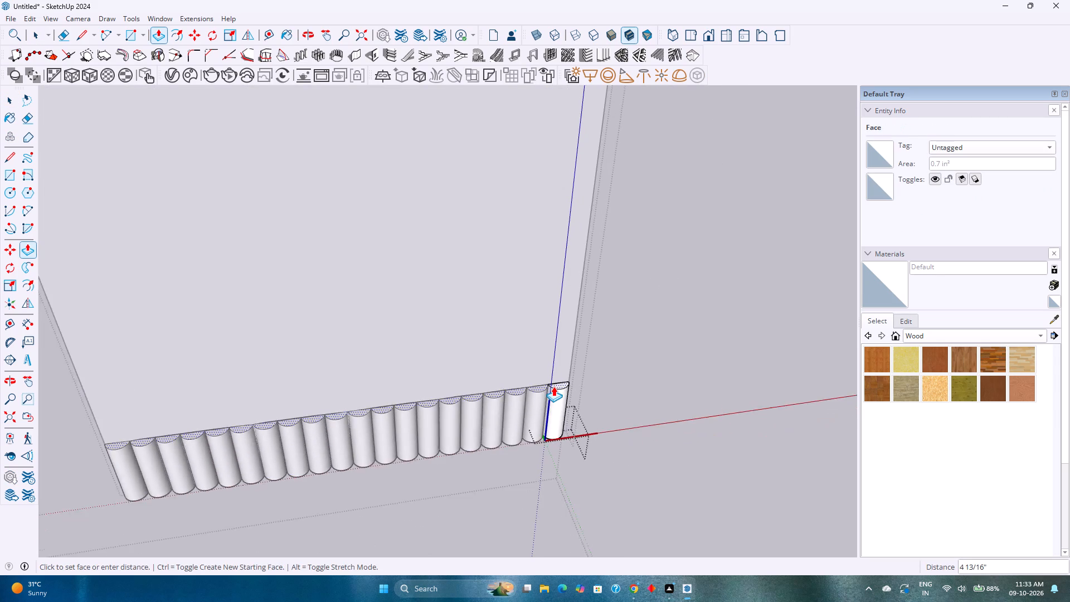
pyautogui.scroll(-13, 553, 386)
pyautogui.keyDown('shift'); pyautogui.moveTo(553, 386); pyautogui.dragTo(548, 588, button='middle'); pyautogui.keyUp('shift')
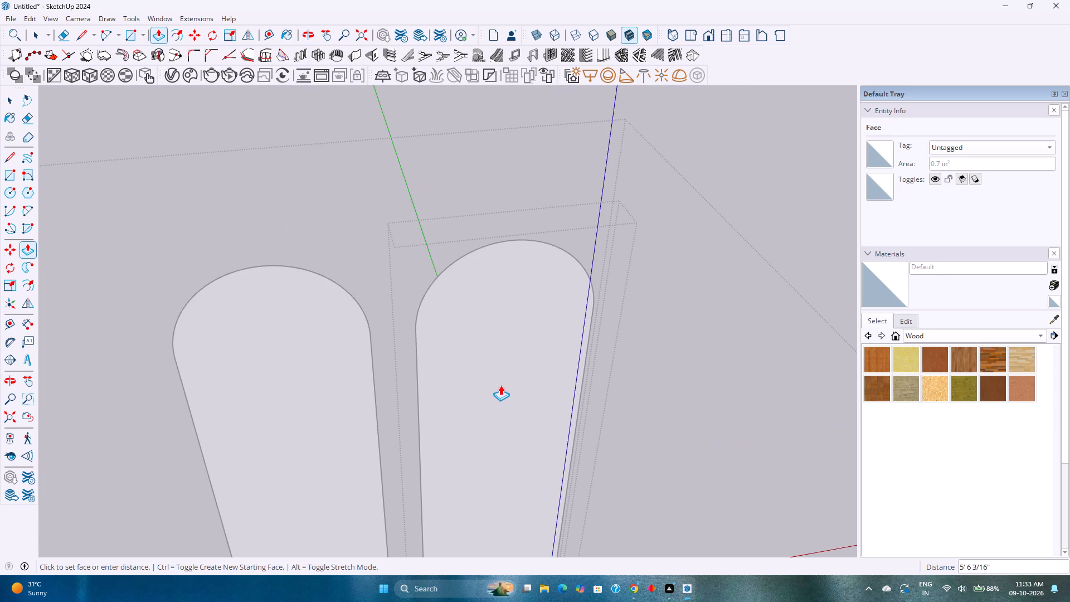
pyautogui.click(517, 240)
pyautogui.moveTo(470, 292); pyautogui.dragTo(508, 287, button='middle')
pyautogui.press('space')
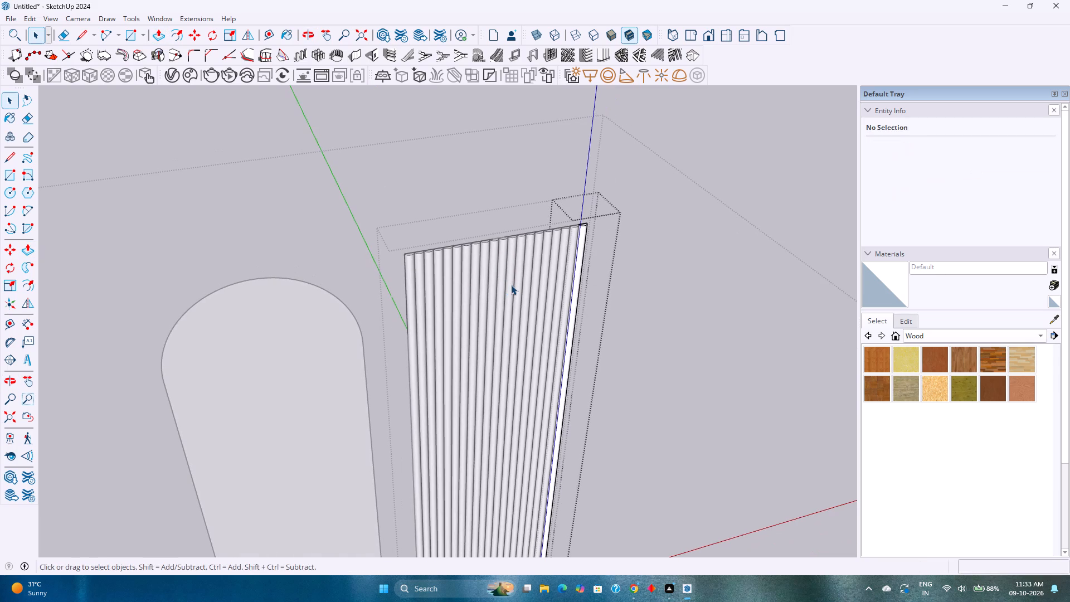
pyautogui.press('Escape')
pyautogui.click(685, 305)
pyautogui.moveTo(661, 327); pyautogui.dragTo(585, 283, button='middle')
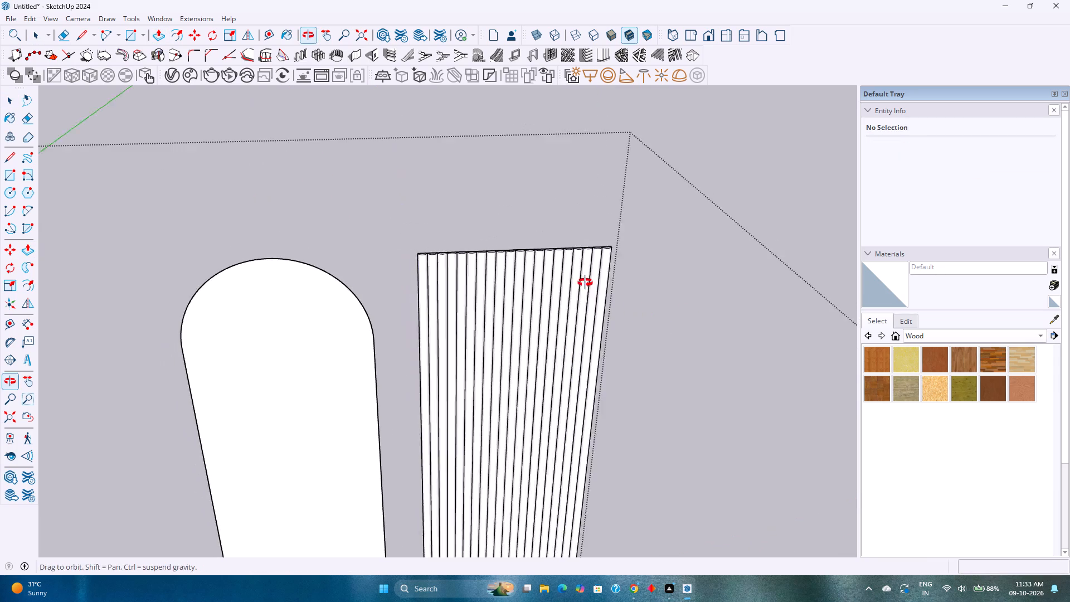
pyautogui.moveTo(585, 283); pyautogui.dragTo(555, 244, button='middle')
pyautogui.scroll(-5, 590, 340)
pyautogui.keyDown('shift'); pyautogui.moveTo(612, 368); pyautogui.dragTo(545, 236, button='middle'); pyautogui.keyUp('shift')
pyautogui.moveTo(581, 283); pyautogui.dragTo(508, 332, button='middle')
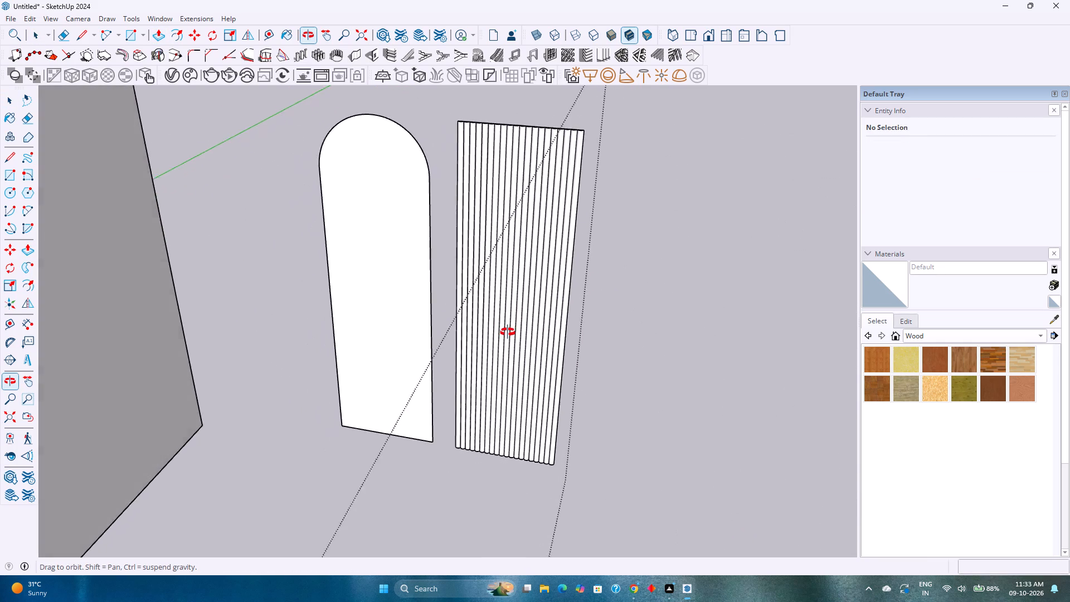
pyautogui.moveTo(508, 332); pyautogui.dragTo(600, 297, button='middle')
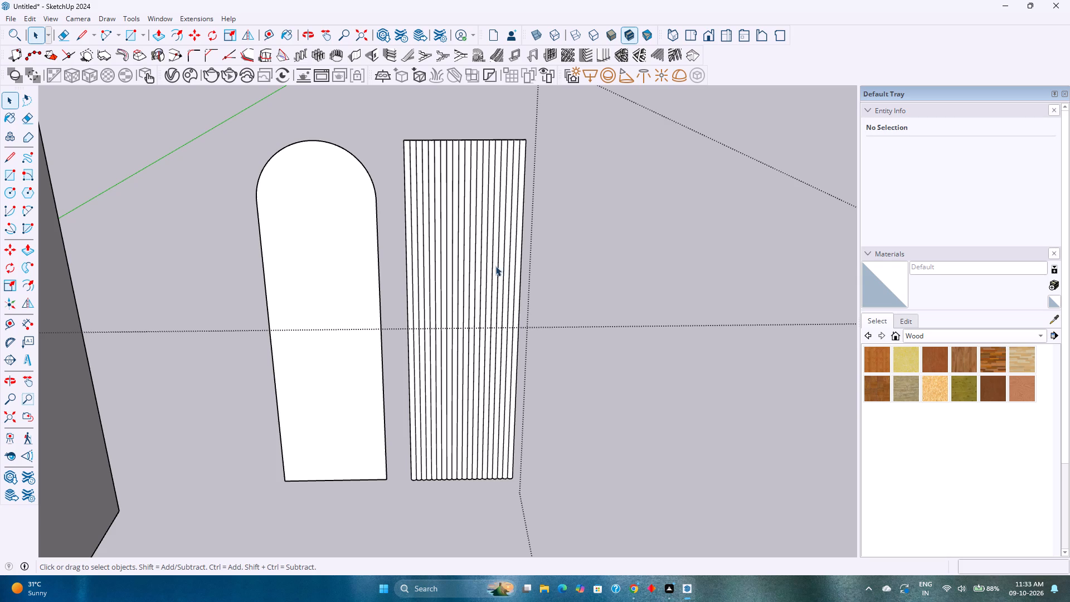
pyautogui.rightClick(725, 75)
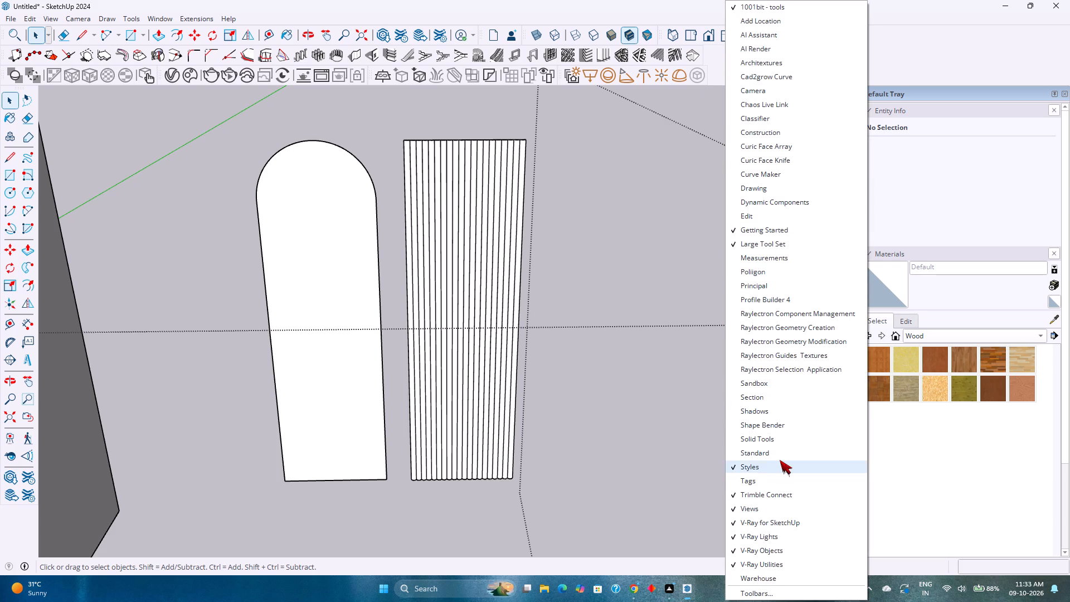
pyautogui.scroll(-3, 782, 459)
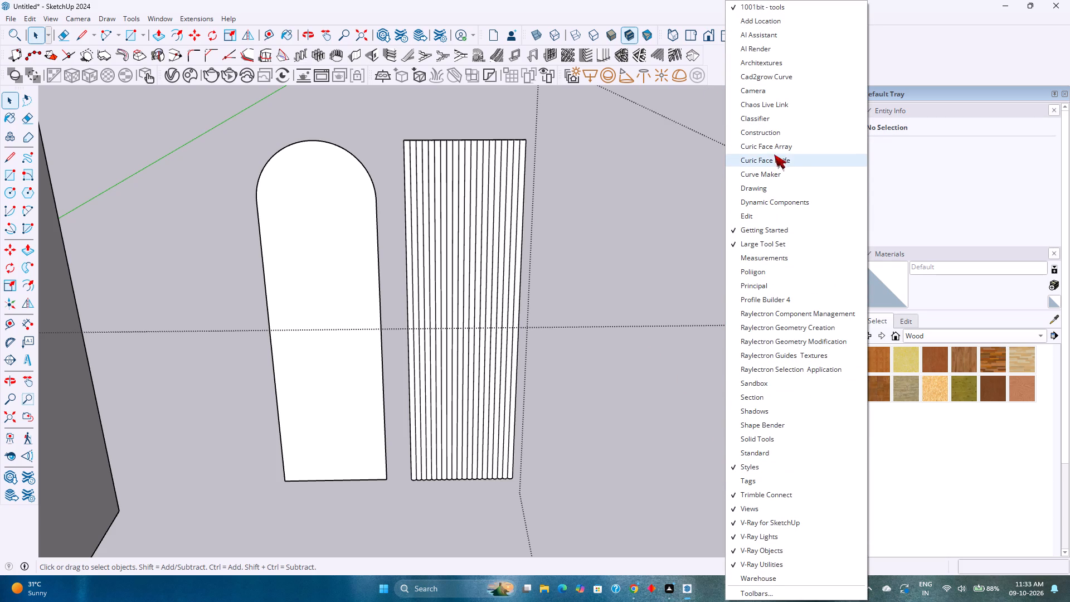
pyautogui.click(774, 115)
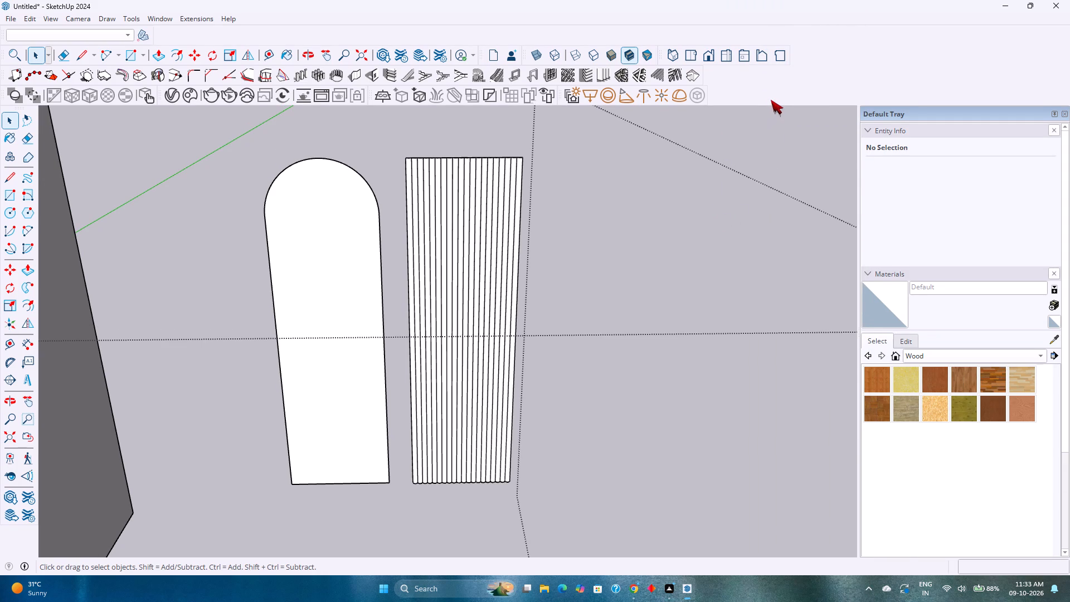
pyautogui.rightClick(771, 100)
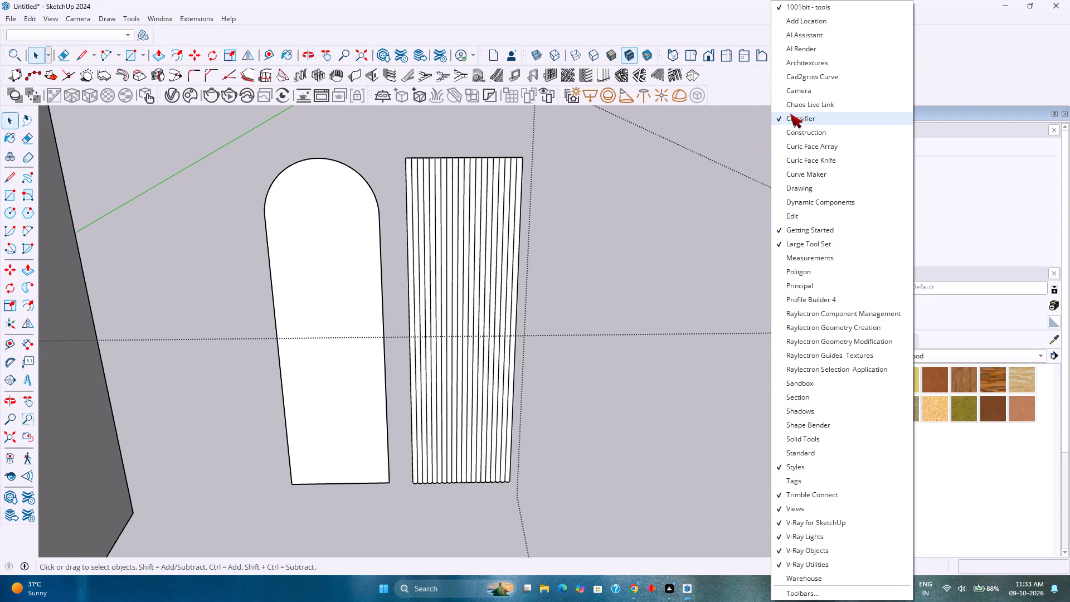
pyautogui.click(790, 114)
# Show the Sandbox, Shape Bender and Solid Tools toolbars.
pyautogui.rightClick(806, 69)
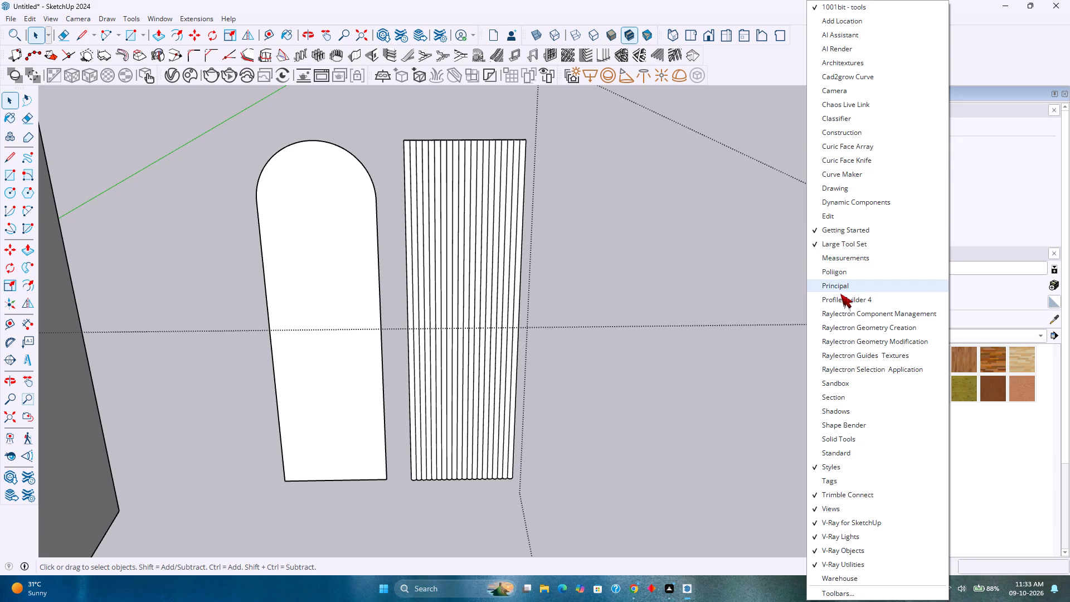
pyautogui.click(844, 385)
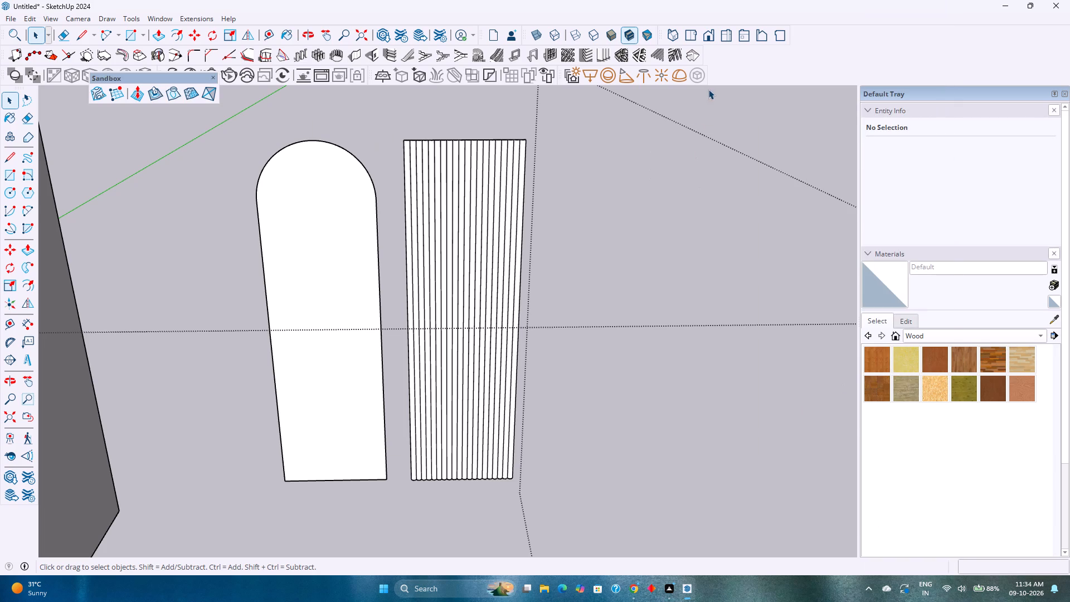
pyautogui.rightClick(738, 80)
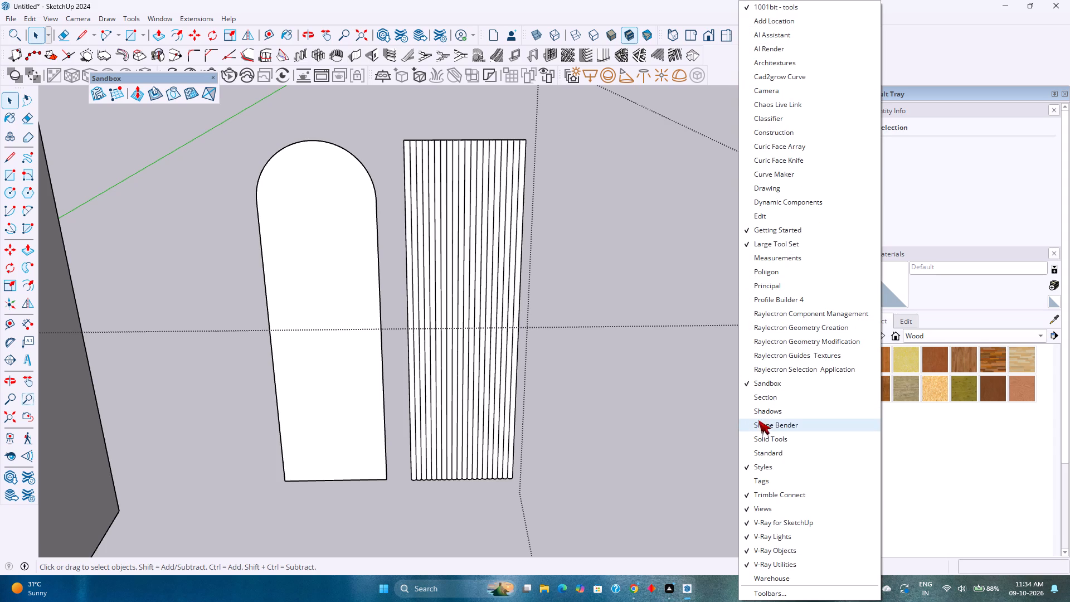
pyautogui.click(759, 421)
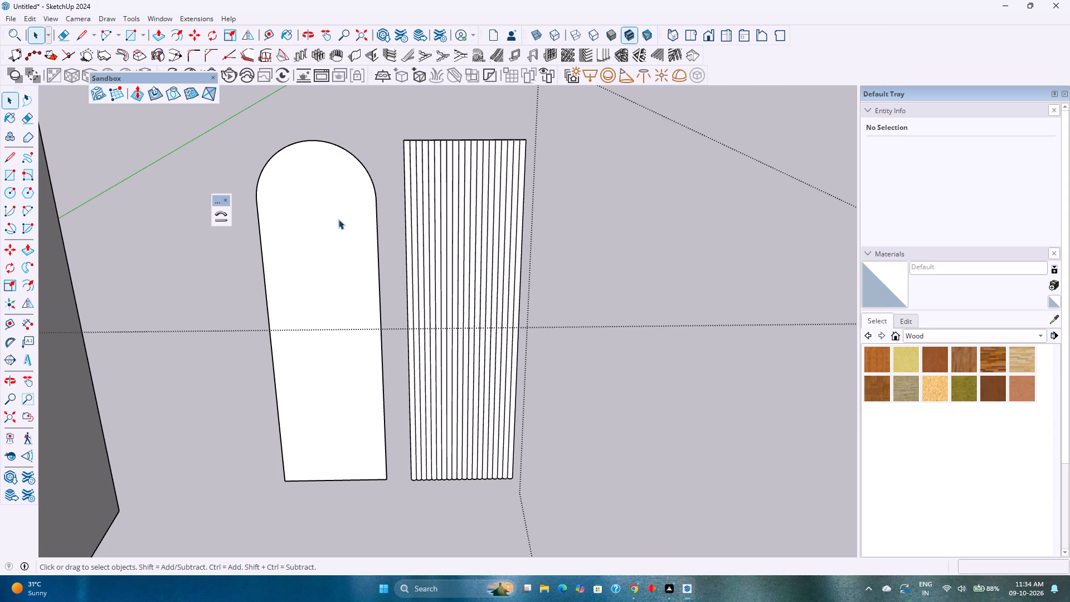
pyautogui.rightClick(753, 75)
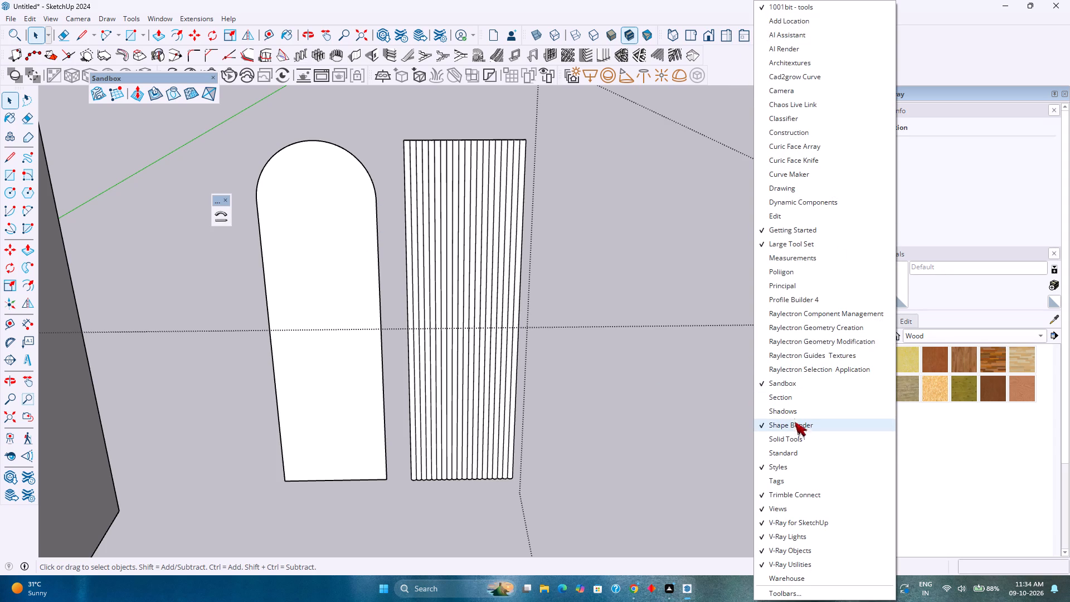
pyautogui.click(787, 443)
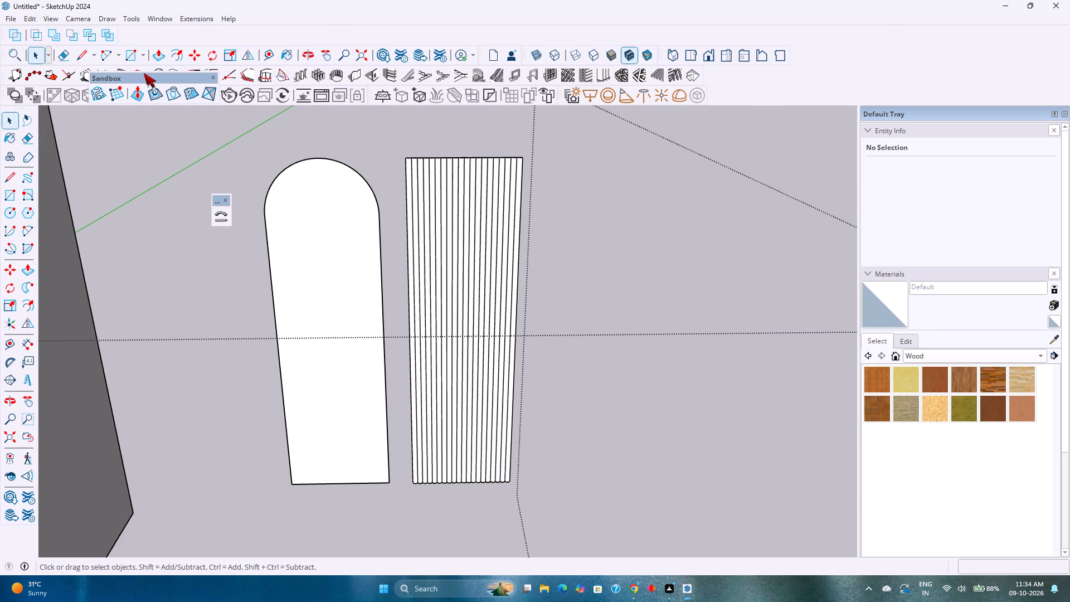
# Dock the Sandbox, Solid Tools and Shape Bender toolbars at the ends of the existing rows above the model.
pyautogui.moveTo(146, 74); pyautogui.dragTo(597, 60)
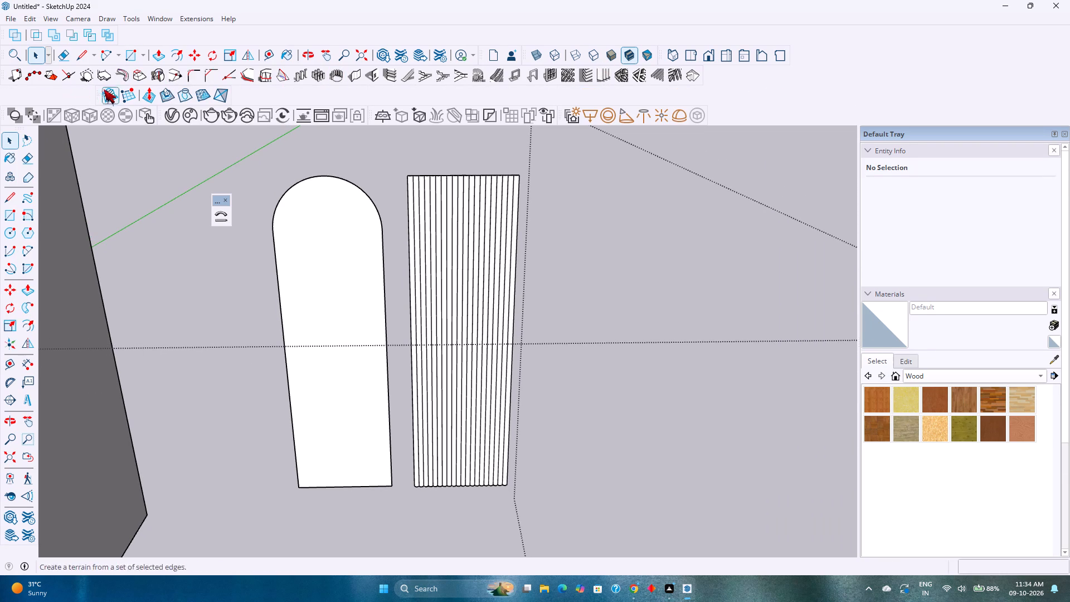
pyautogui.moveTo(99, 91); pyautogui.dragTo(700, 75)
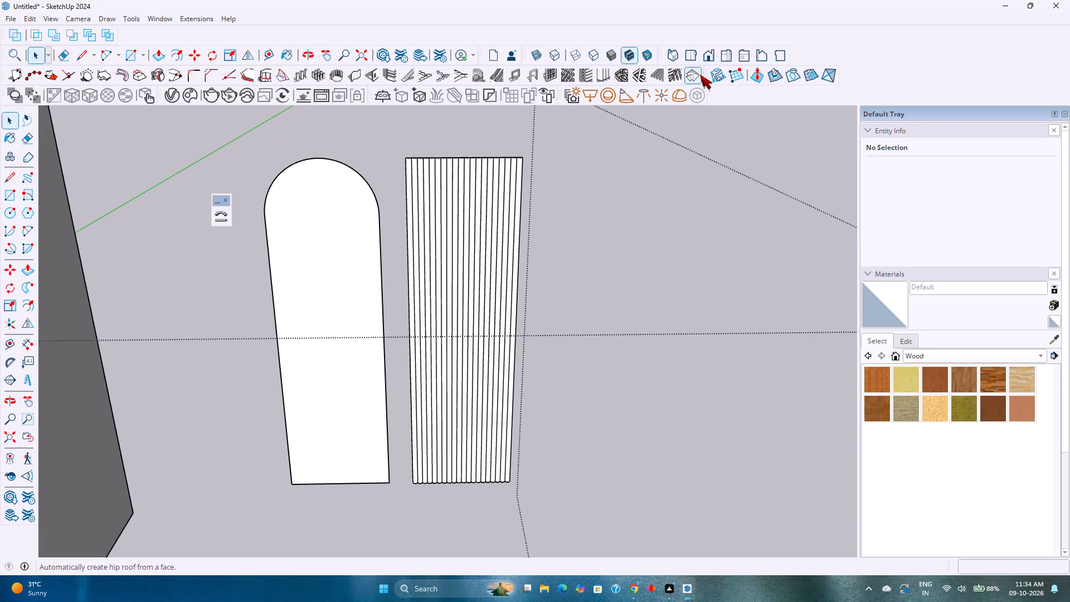
pyautogui.moveTo(4, 33); pyautogui.dragTo(160, 44)
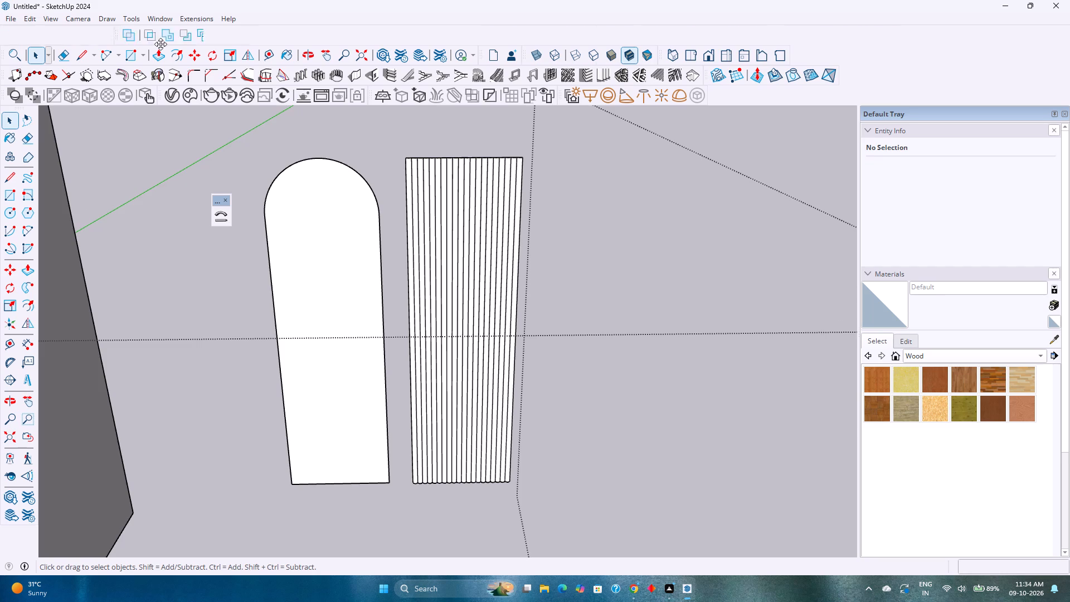
pyautogui.moveTo(160, 44); pyautogui.dragTo(722, 76)
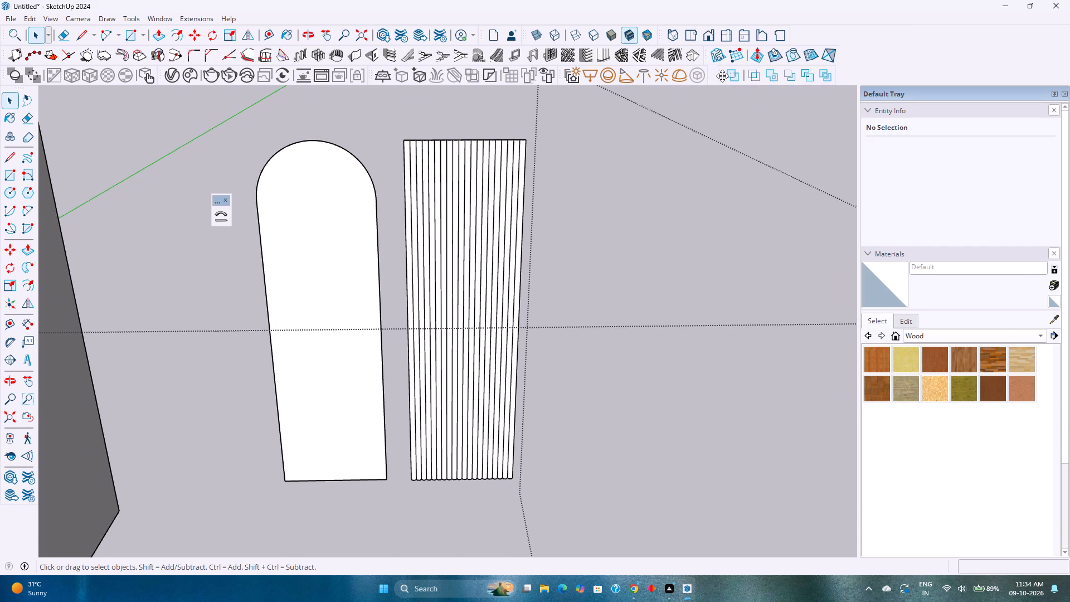
pyautogui.moveTo(722, 76); pyautogui.dragTo(711, 75)
pyautogui.moveTo(213, 197); pyautogui.dragTo(780, 27)
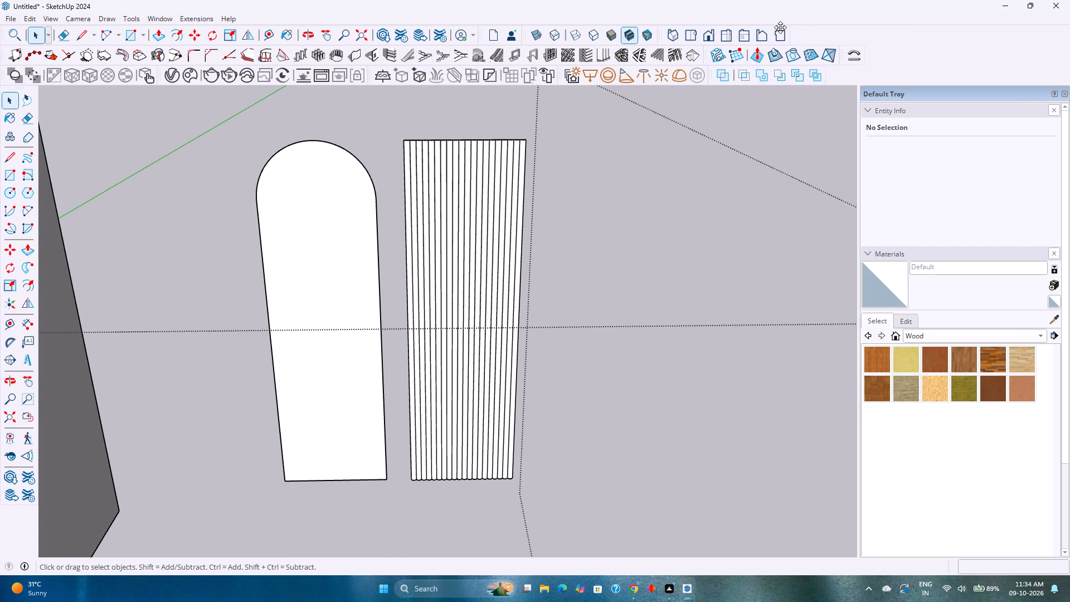
pyautogui.moveTo(780, 27); pyautogui.dragTo(796, 16)
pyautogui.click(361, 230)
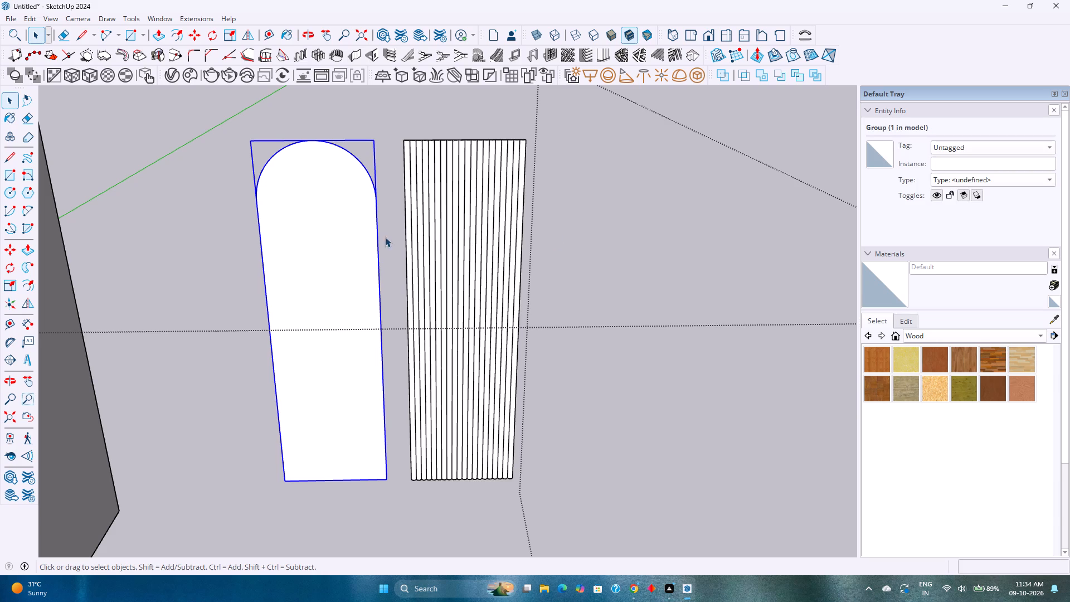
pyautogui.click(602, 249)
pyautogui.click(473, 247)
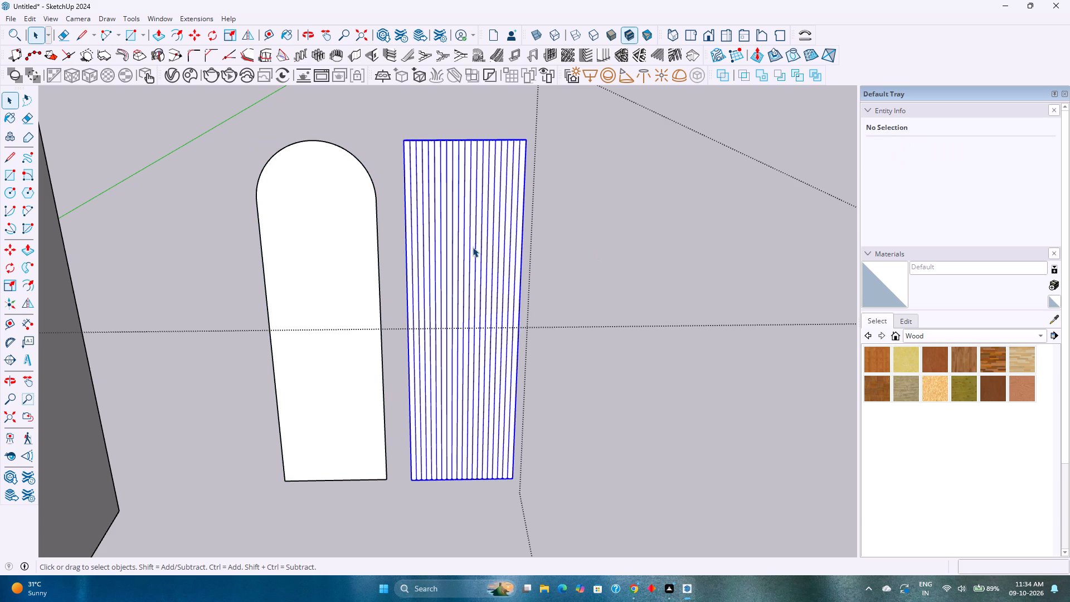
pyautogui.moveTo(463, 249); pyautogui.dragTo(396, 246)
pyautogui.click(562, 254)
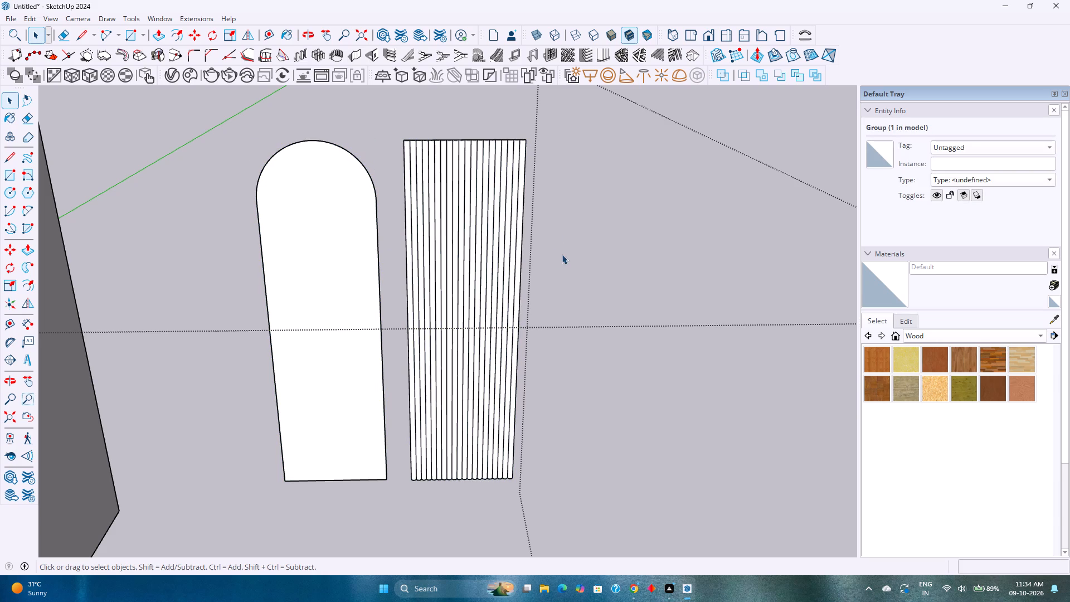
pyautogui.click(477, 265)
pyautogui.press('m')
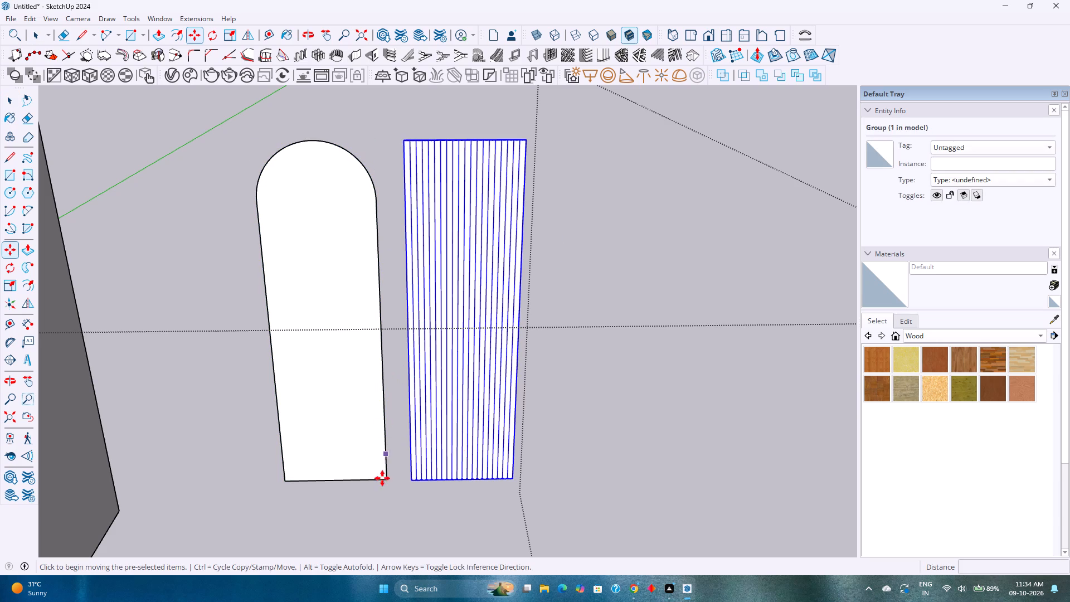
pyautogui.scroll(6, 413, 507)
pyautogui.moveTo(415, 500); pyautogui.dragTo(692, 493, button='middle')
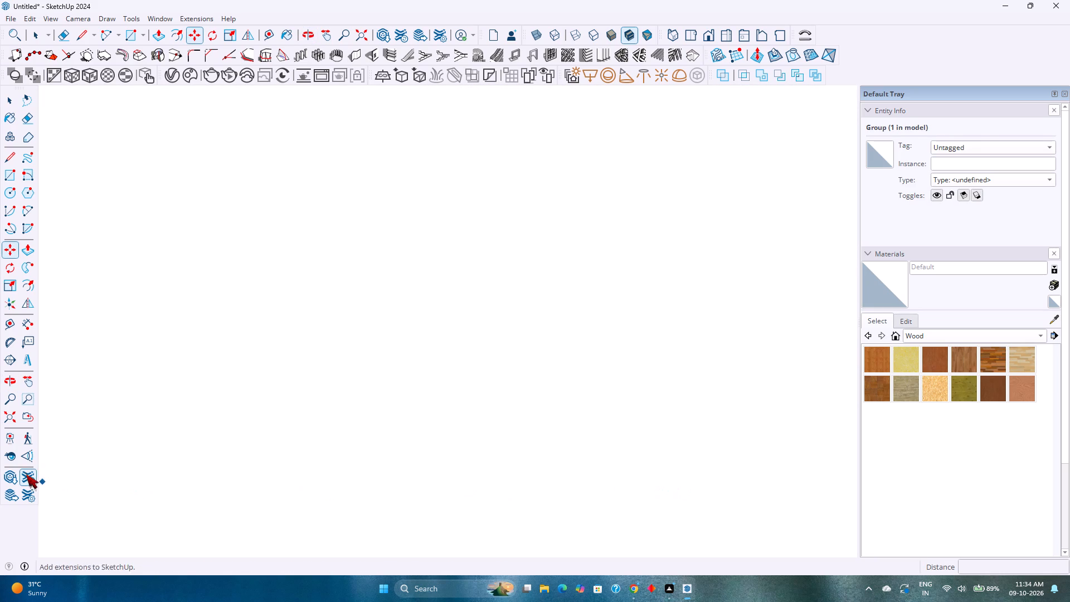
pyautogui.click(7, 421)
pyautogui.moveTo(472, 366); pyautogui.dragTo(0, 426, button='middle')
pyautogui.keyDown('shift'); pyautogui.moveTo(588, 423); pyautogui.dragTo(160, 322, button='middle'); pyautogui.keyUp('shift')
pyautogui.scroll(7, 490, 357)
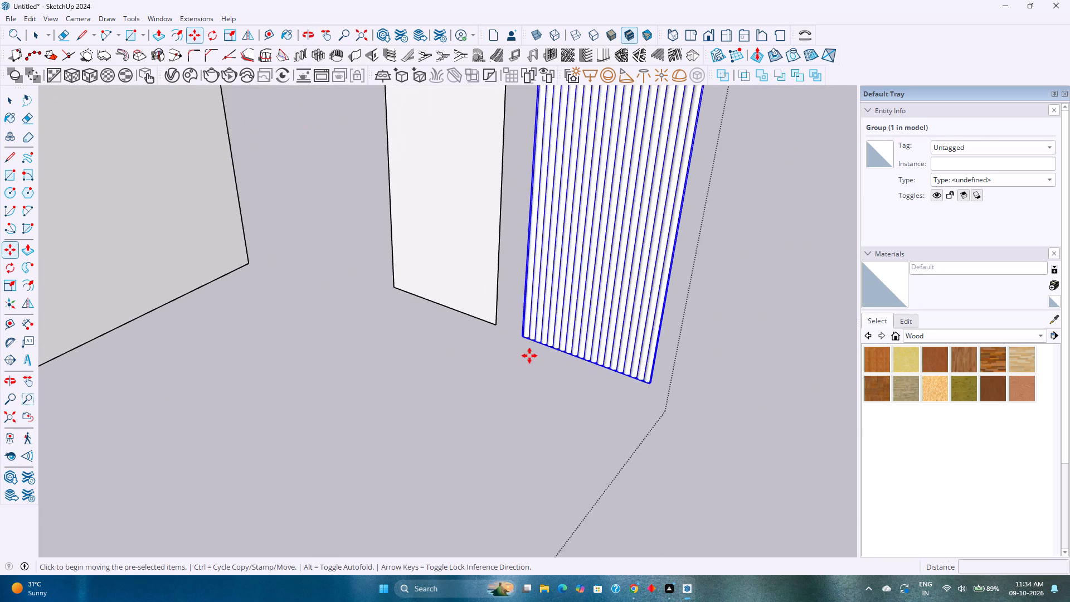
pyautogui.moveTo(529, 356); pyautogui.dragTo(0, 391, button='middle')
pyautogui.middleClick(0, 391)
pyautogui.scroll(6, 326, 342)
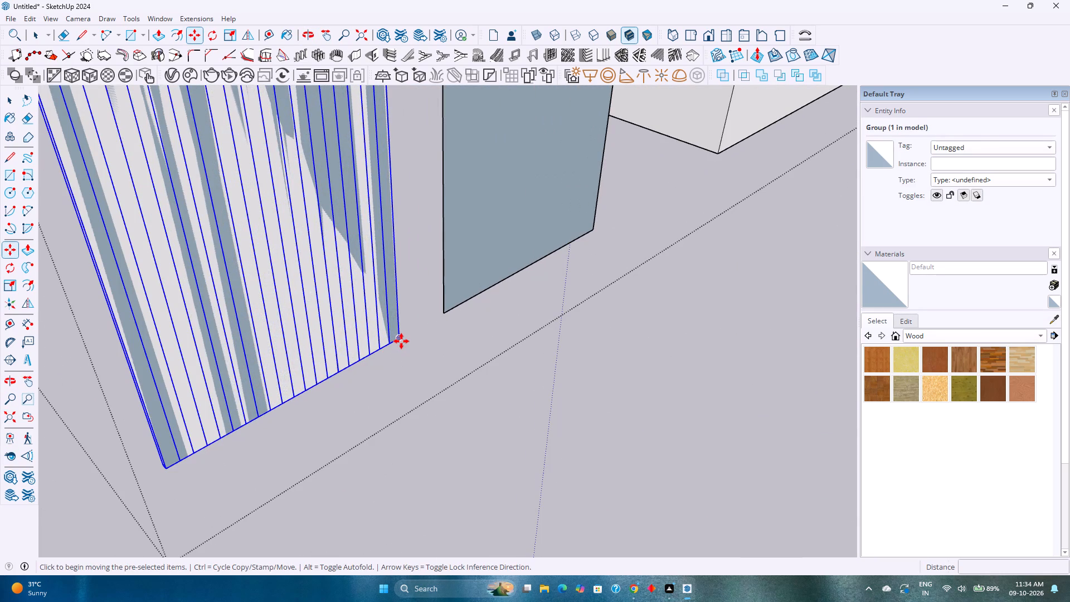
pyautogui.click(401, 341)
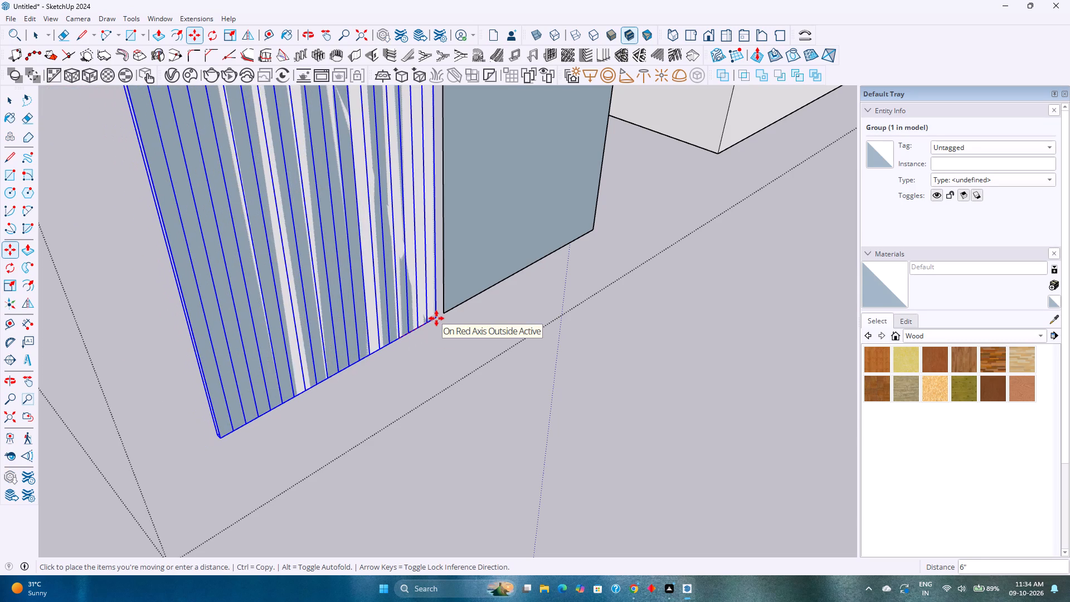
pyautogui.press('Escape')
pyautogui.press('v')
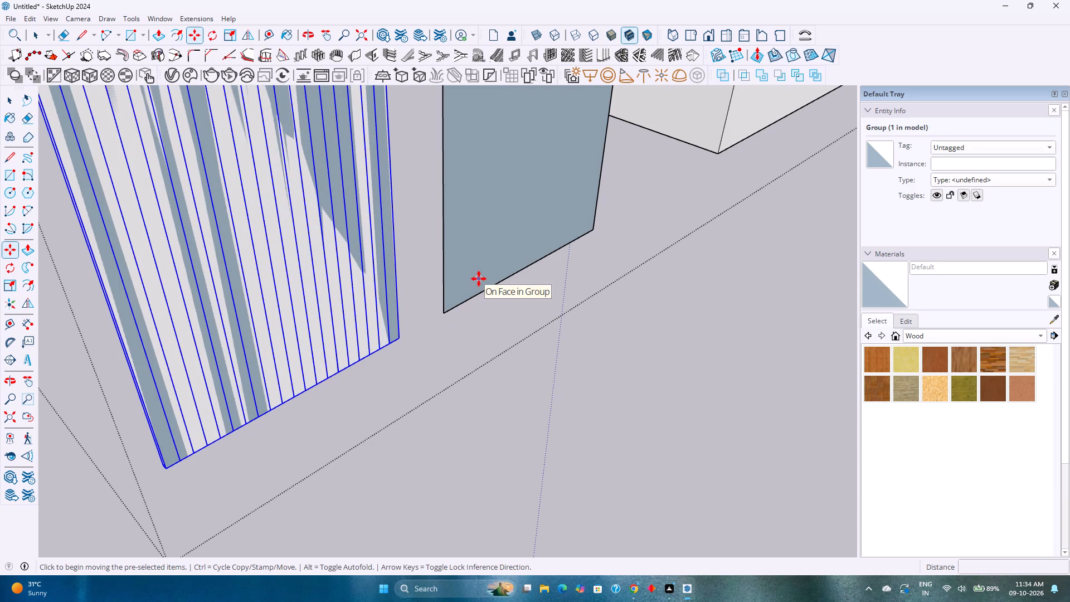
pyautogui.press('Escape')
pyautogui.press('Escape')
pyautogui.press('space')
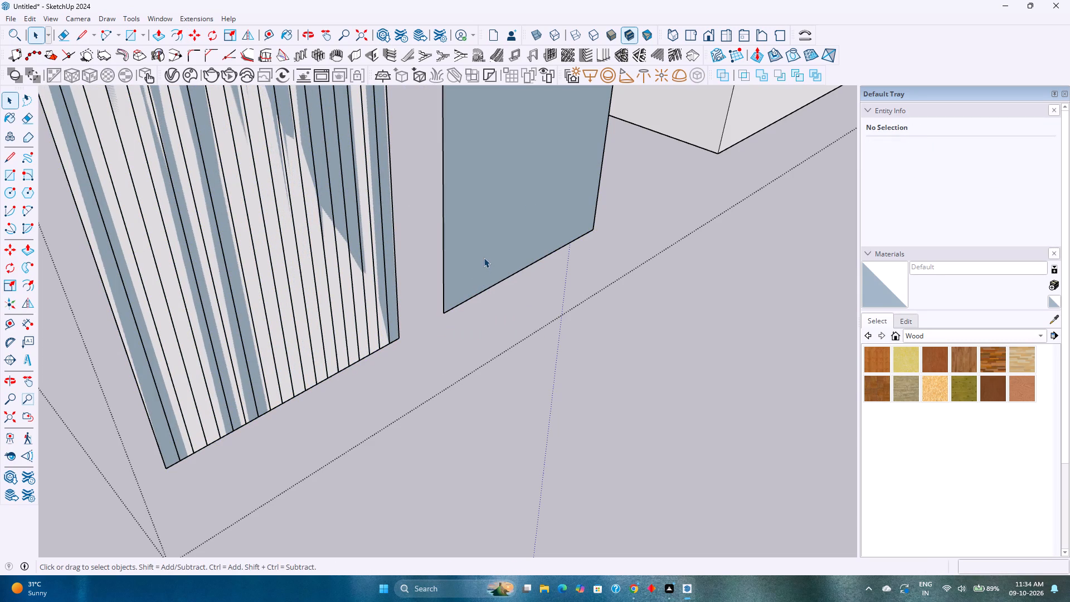
# Edit the plain arched group, extrude its face 1" into a solid panel, and leave the group.
pyautogui.doubleClick(484, 258)
pyautogui.scroll(3, 484, 258)
pyautogui.moveTo(425, 283); pyautogui.dragTo(651, 294, button='middle')
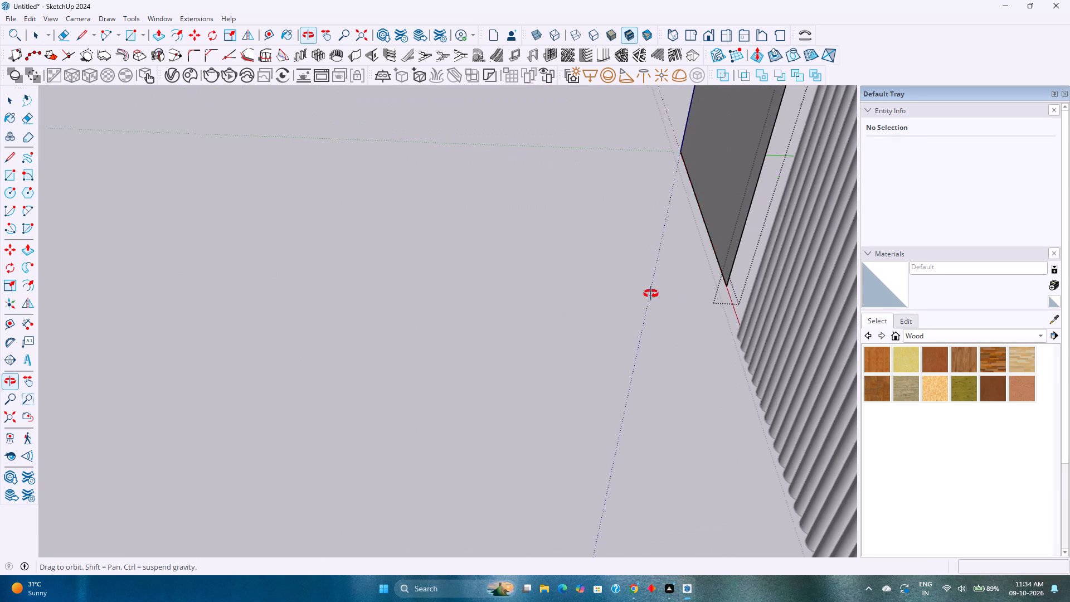
pyautogui.moveTo(651, 294); pyautogui.dragTo(651, 294, button='middle')
pyautogui.keyDown('shift'); pyautogui.moveTo(644, 280); pyautogui.dragTo(559, 328, button='middle'); pyautogui.keyUp('shift')
pyautogui.press('p')
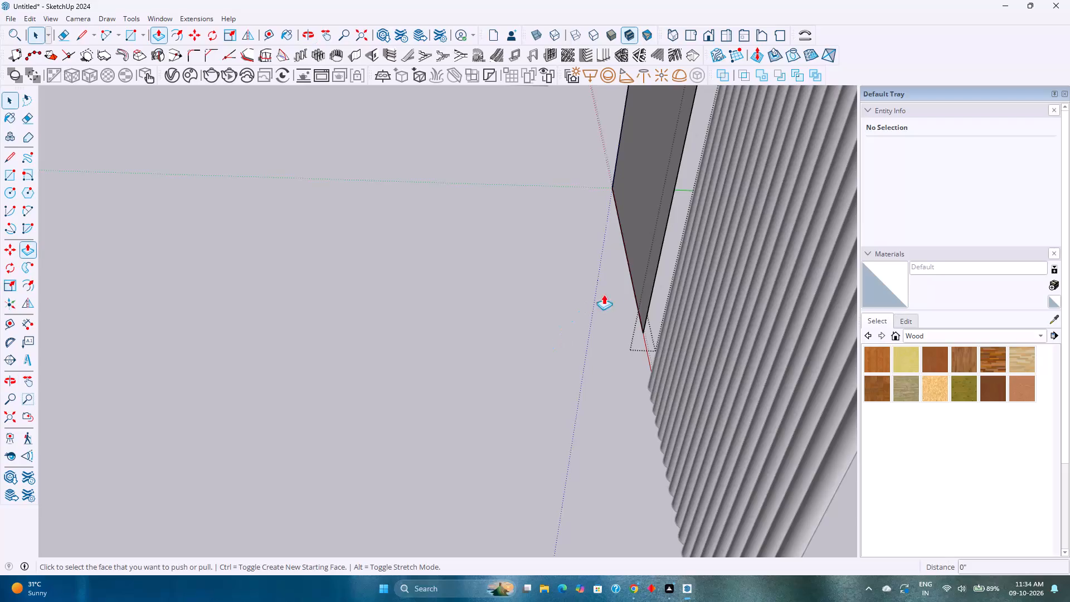
pyautogui.click(642, 258)
pyautogui.press('1')
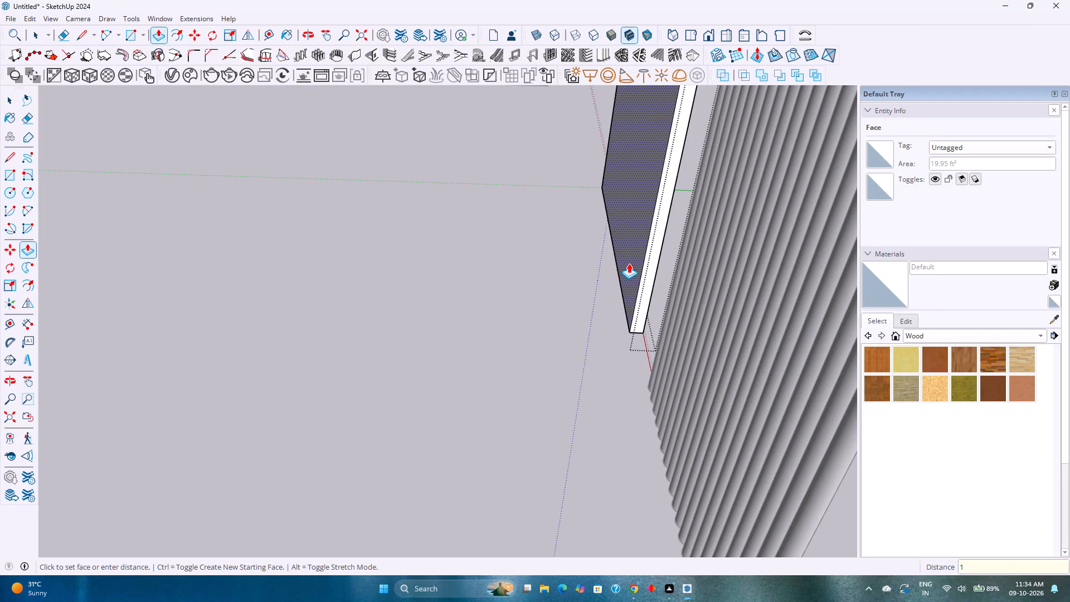
pyautogui.press('Return')
pyautogui.press('space')
pyautogui.press('Escape')
pyautogui.scroll(-4, 536, 316)
pyautogui.moveTo(504, 332); pyautogui.dragTo(752, 351, button='middle')
pyautogui.press('Escape')
# Move the fluted group by its bottom outer corner about 3' 1" onto the matching bottom corner of the arched panel.
pyautogui.click(706, 281)
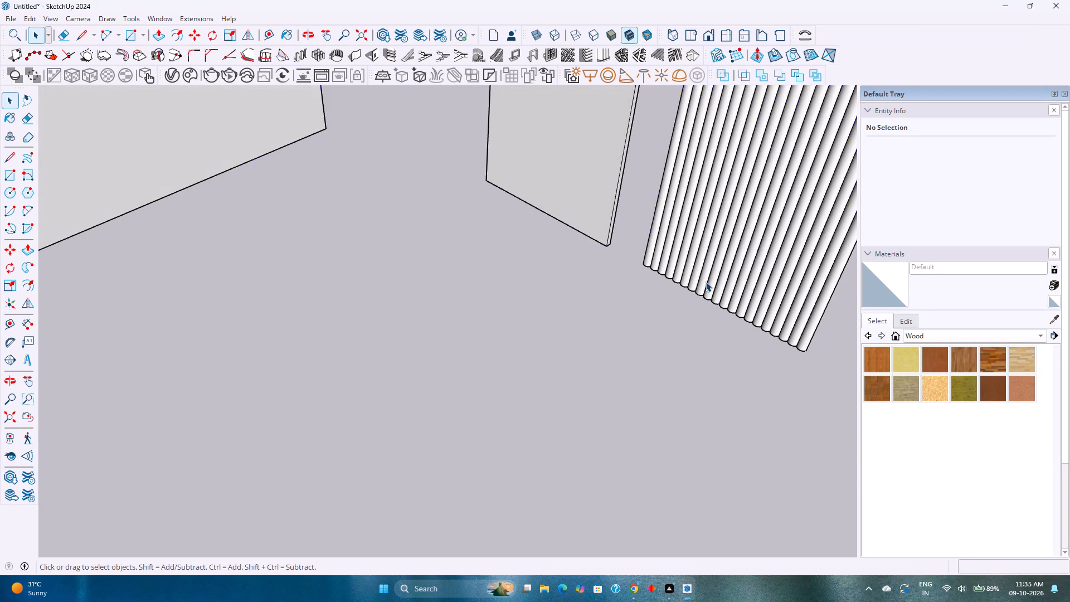
pyautogui.doubleClick(706, 281)
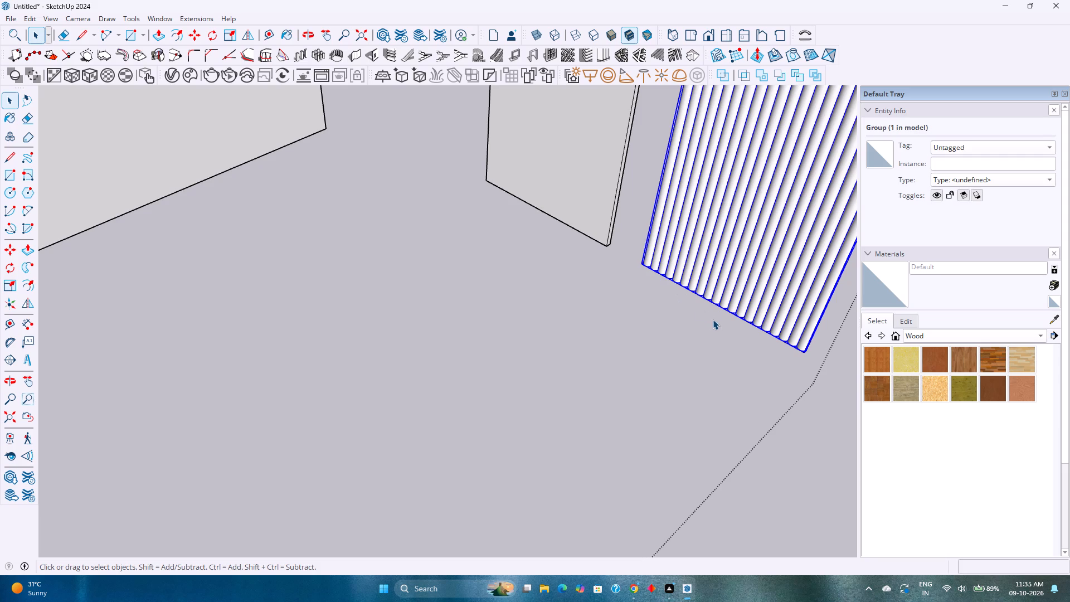
pyautogui.press('m')
pyautogui.scroll(7, 800, 353)
pyautogui.moveTo(801, 353); pyautogui.dragTo(717, 352, button='middle')
pyautogui.scroll(12, 824, 427)
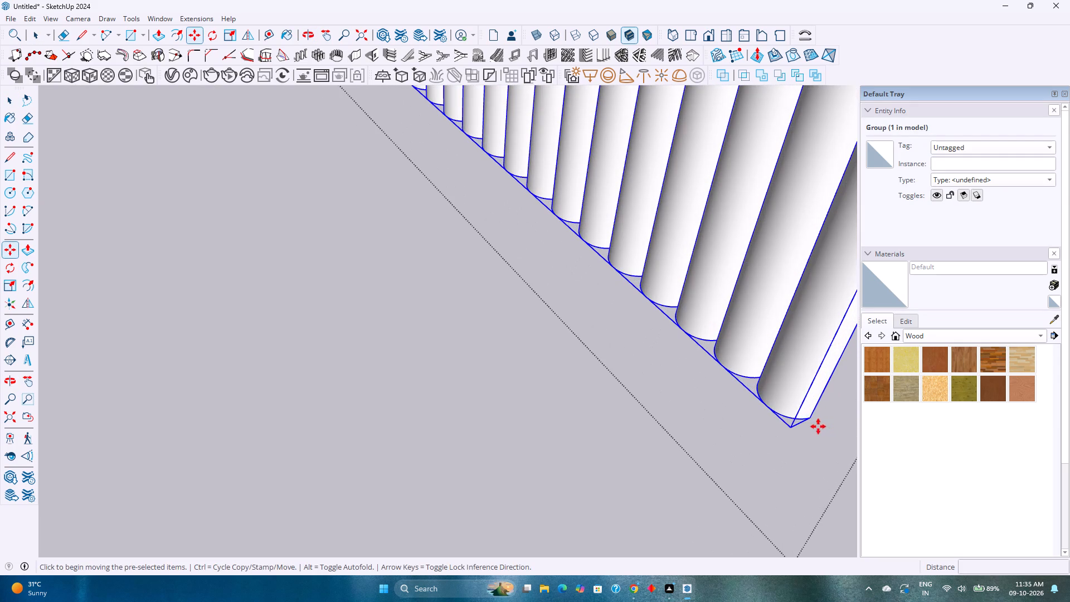
pyautogui.click(814, 421)
pyautogui.scroll(-12, 614, 366)
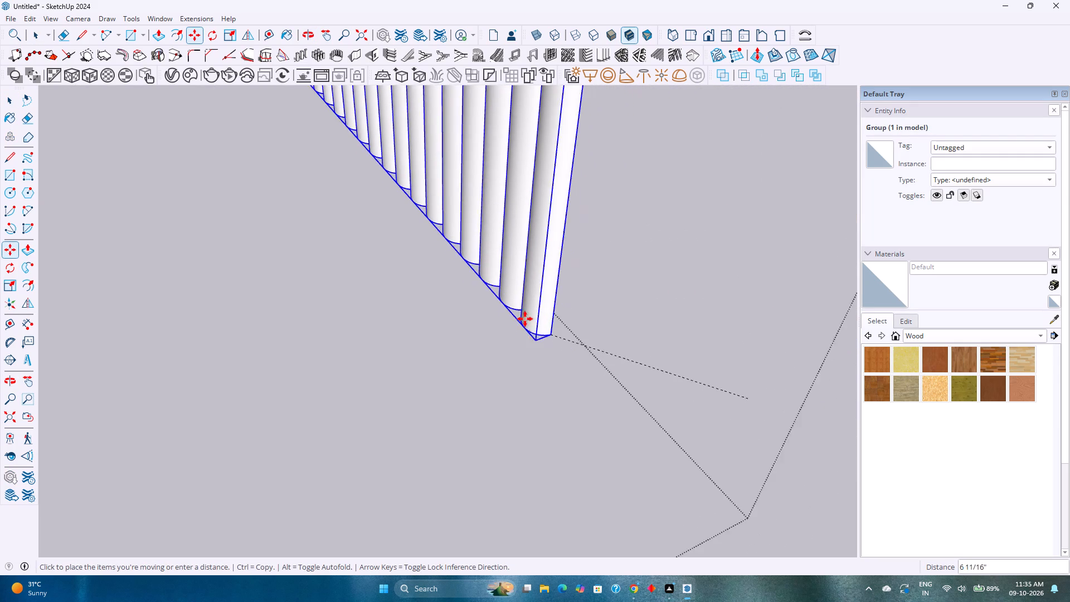
pyautogui.keyDown('shift'); pyautogui.moveTo(502, 302); pyautogui.dragTo(703, 571, button='middle'); pyautogui.keyUp('shift')
pyautogui.scroll(-5, 438, 216)
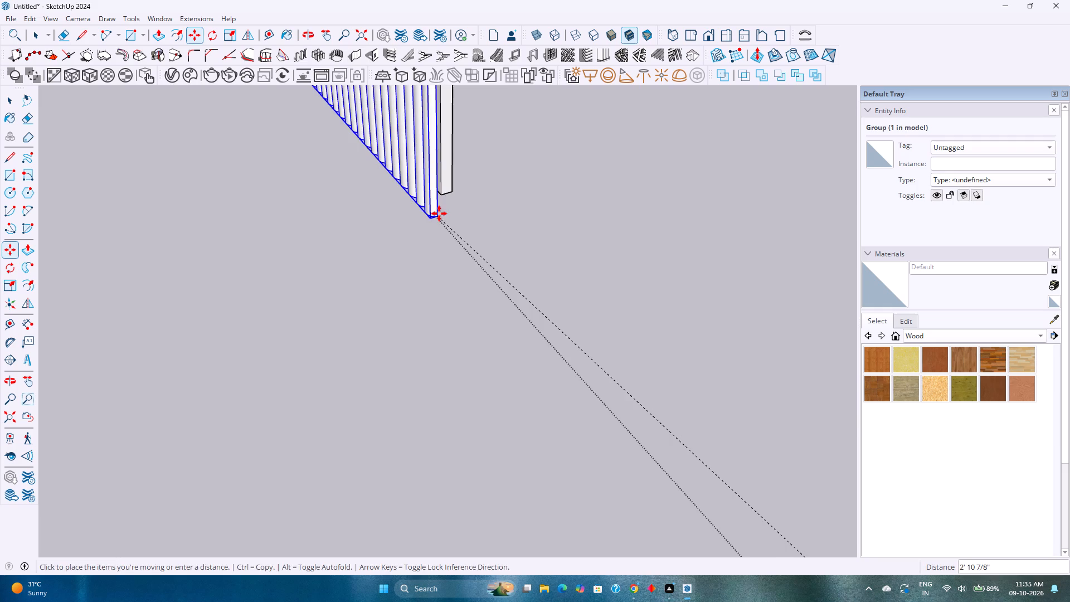
pyautogui.keyDown('shift'); pyautogui.moveTo(441, 213); pyautogui.dragTo(552, 405, button='middle'); pyautogui.keyUp('shift')
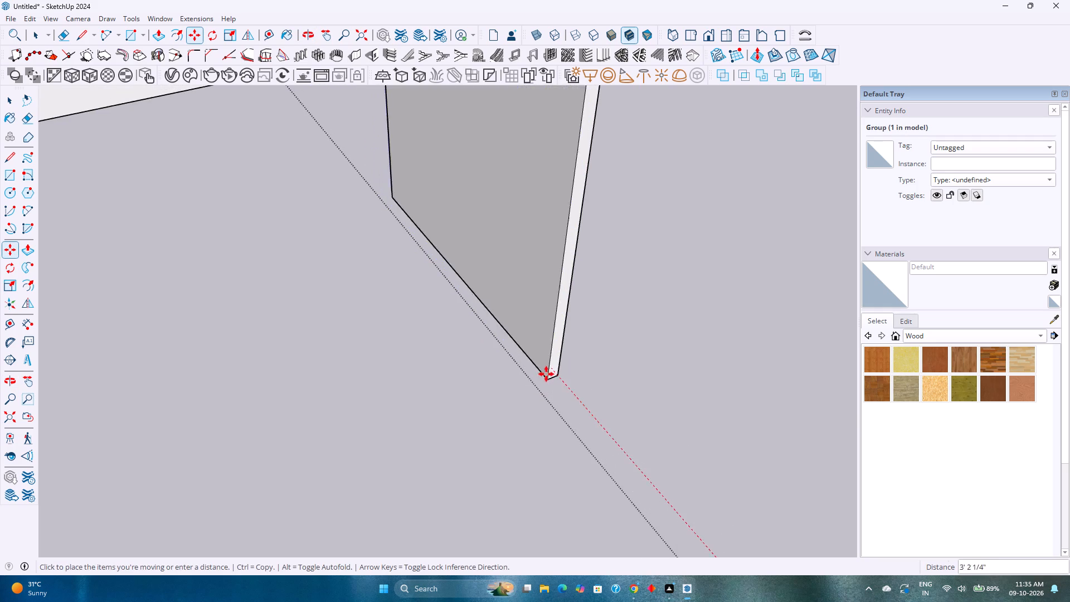
pyautogui.click(547, 379)
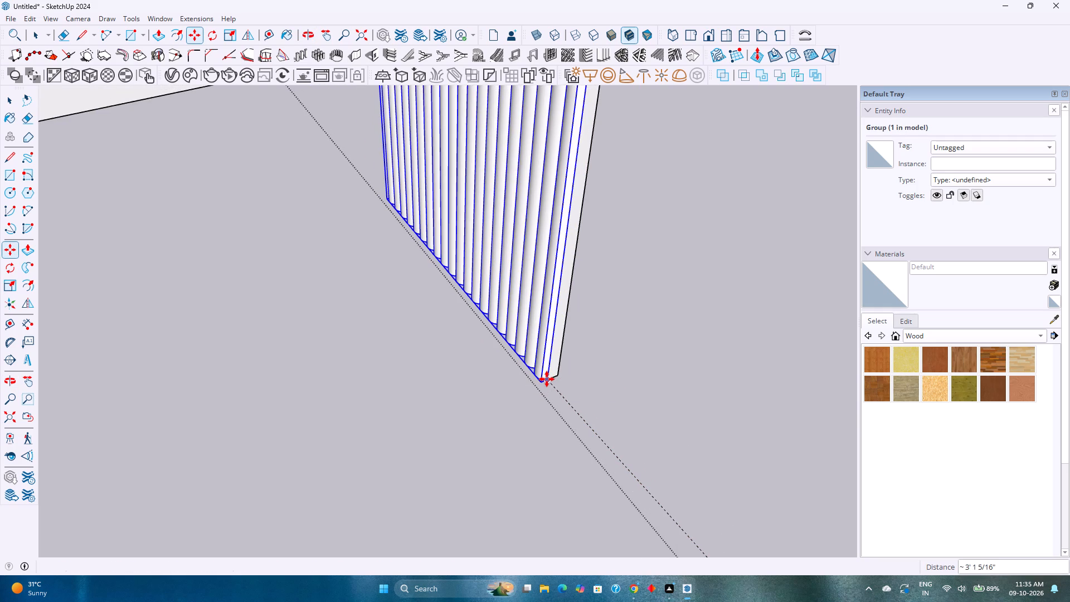
# Examine how the moved fluted group sits against the arched panel at the bottom corner and along the arched top.
pyautogui.scroll(4, 565, 369)
pyautogui.press('Escape')
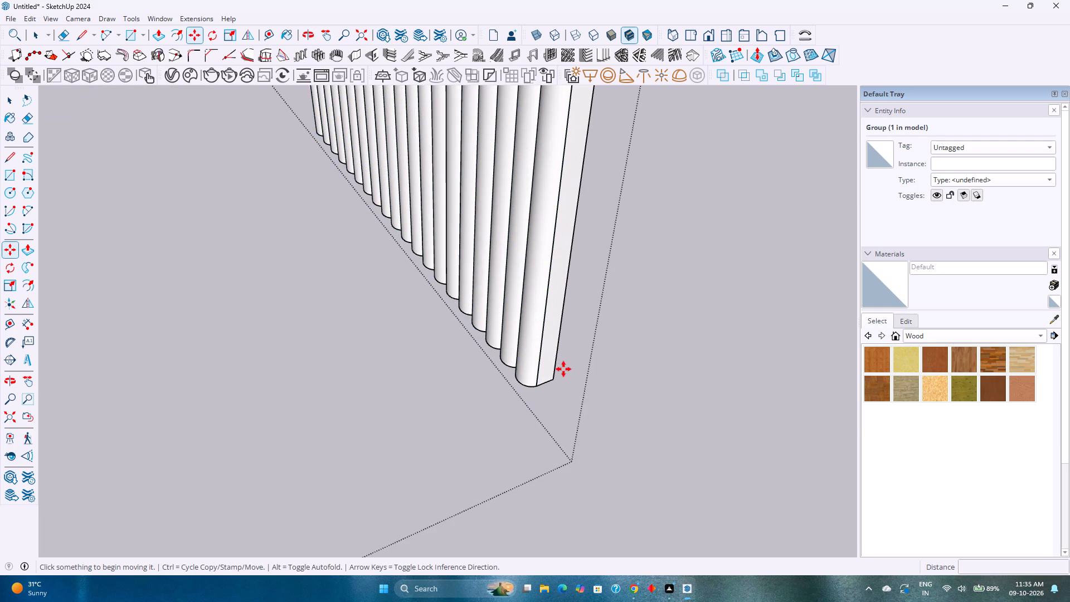
pyautogui.scroll(-9, 522, 364)
pyautogui.press('space')
pyautogui.scroll(-11, 515, 343)
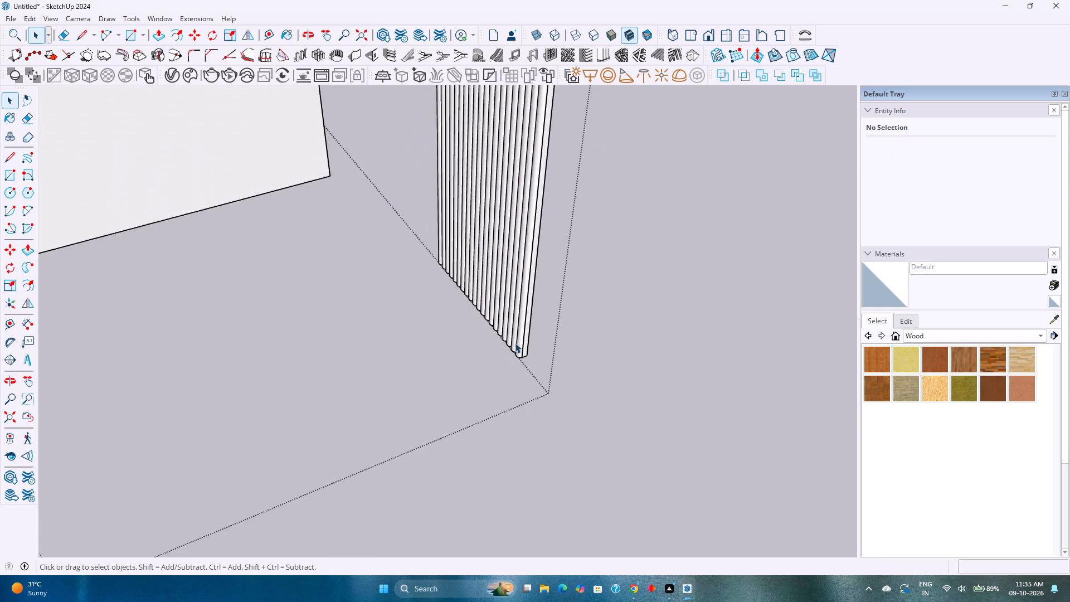
pyautogui.scroll(-4, 515, 343)
pyautogui.keyDown('shift'); pyautogui.scroll(1, 515, 338); pyautogui.keyUp('shift')
pyautogui.keyDown('shift'); pyautogui.moveTo(515, 337); pyautogui.dragTo(478, 525, button='middle'); pyautogui.keyUp('shift')
pyautogui.scroll(2, 490, 269)
pyautogui.moveTo(508, 268); pyautogui.dragTo(338, 309, button='middle')
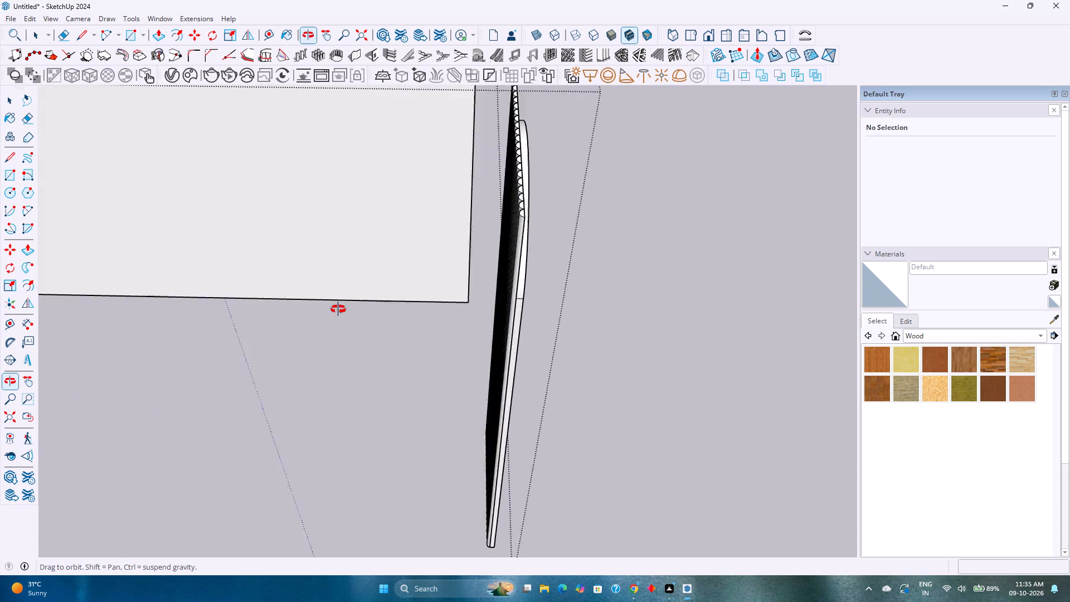
pyautogui.moveTo(338, 309); pyautogui.dragTo(194, 254, button='middle')
pyautogui.scroll(7, 497, 242)
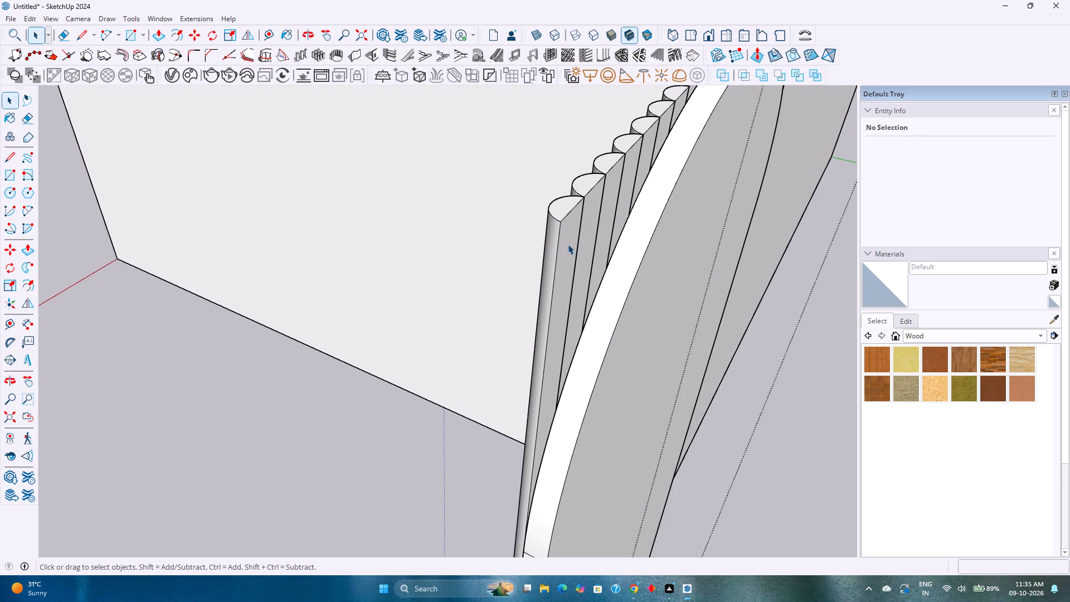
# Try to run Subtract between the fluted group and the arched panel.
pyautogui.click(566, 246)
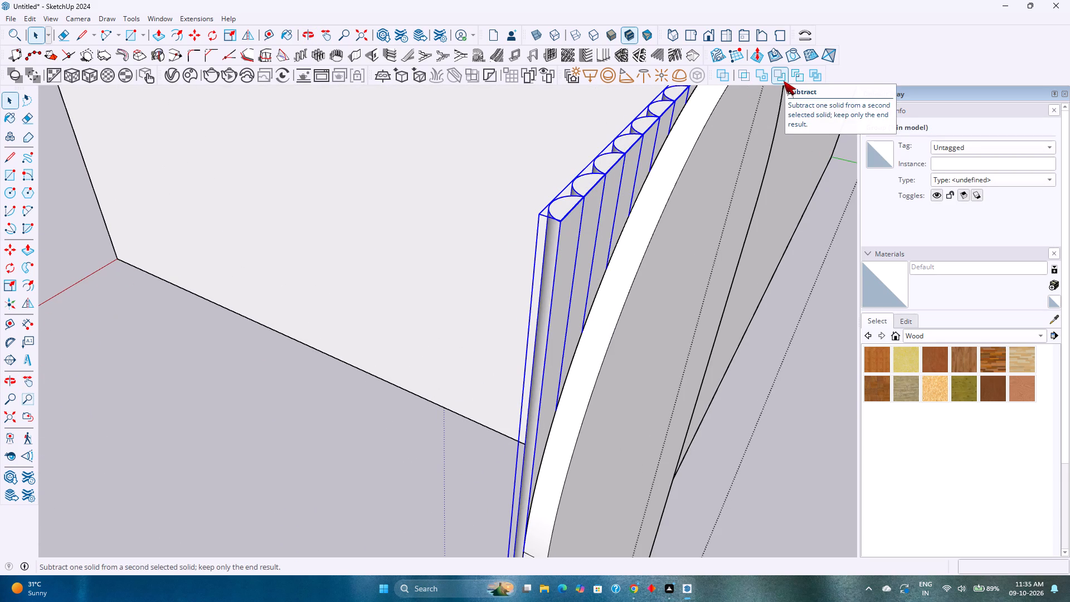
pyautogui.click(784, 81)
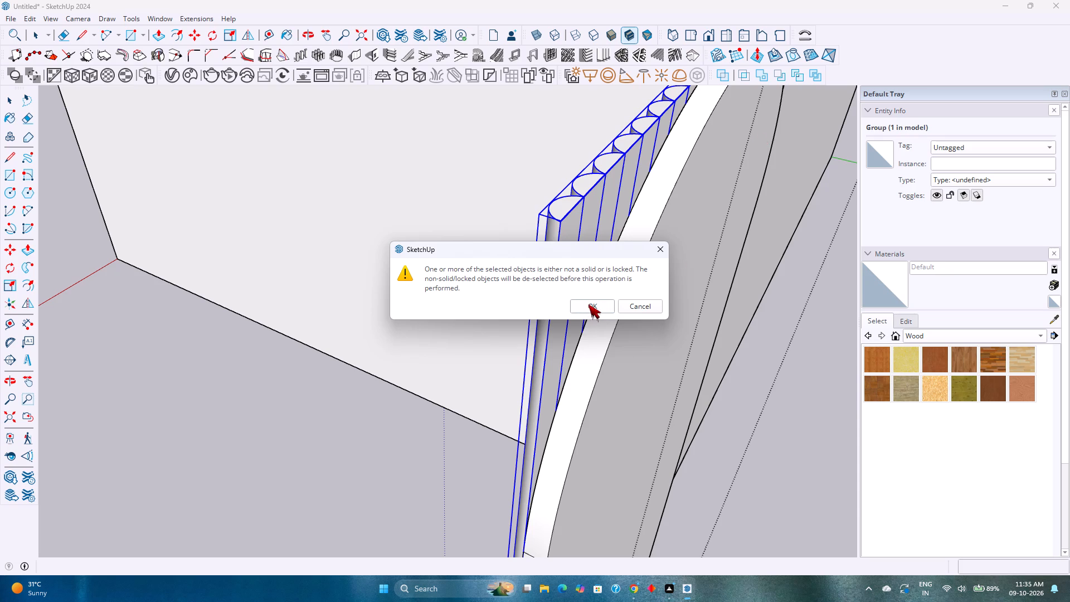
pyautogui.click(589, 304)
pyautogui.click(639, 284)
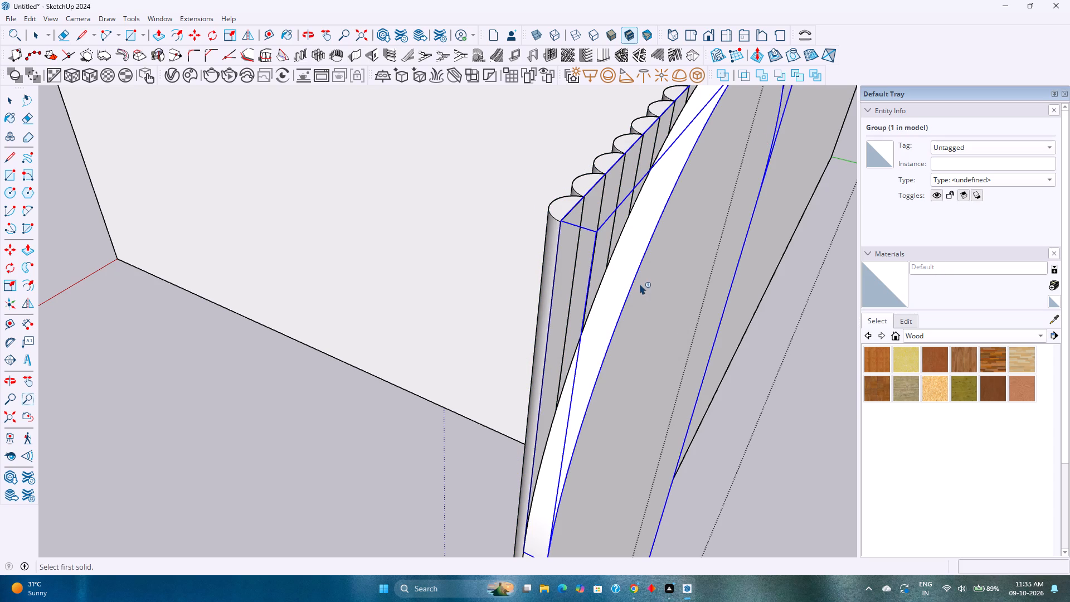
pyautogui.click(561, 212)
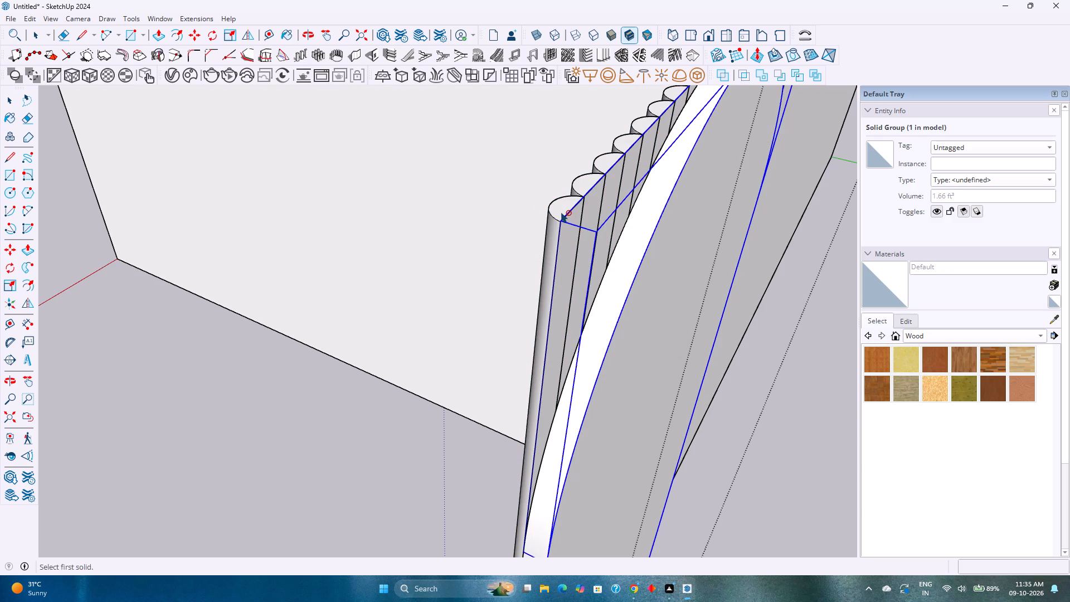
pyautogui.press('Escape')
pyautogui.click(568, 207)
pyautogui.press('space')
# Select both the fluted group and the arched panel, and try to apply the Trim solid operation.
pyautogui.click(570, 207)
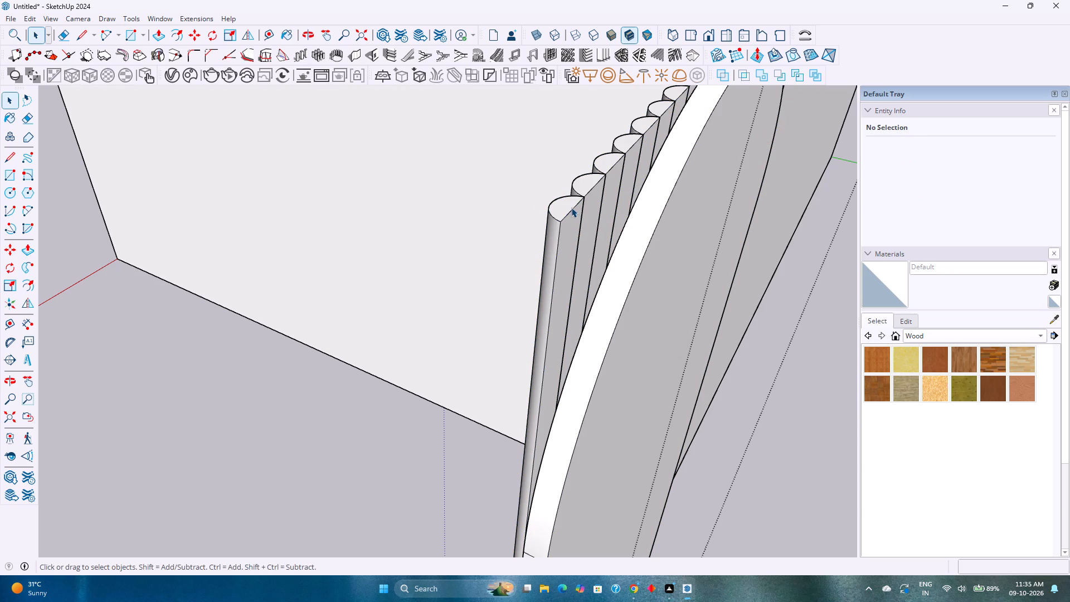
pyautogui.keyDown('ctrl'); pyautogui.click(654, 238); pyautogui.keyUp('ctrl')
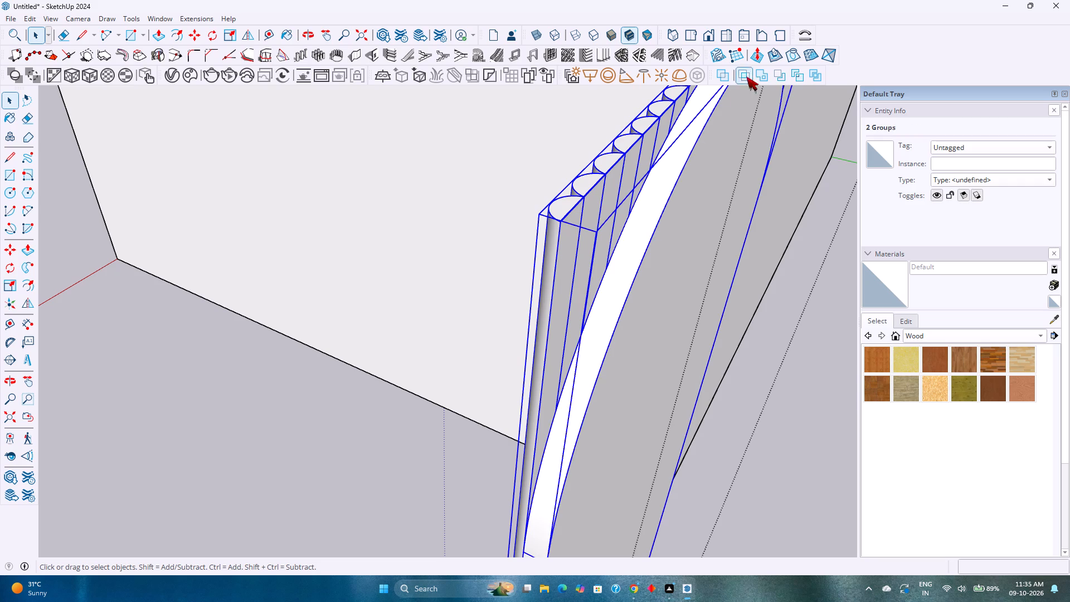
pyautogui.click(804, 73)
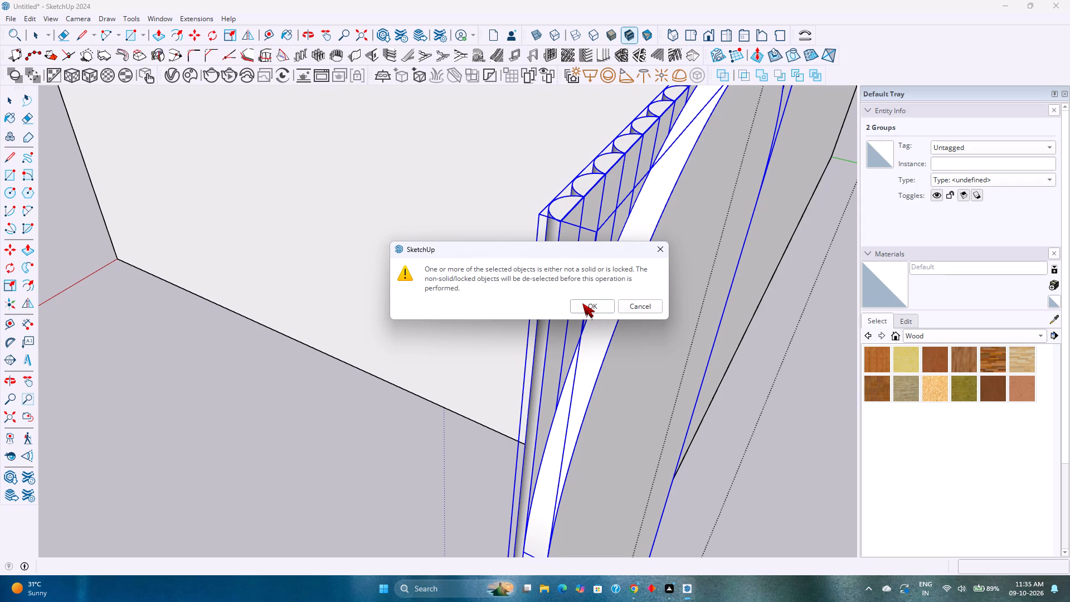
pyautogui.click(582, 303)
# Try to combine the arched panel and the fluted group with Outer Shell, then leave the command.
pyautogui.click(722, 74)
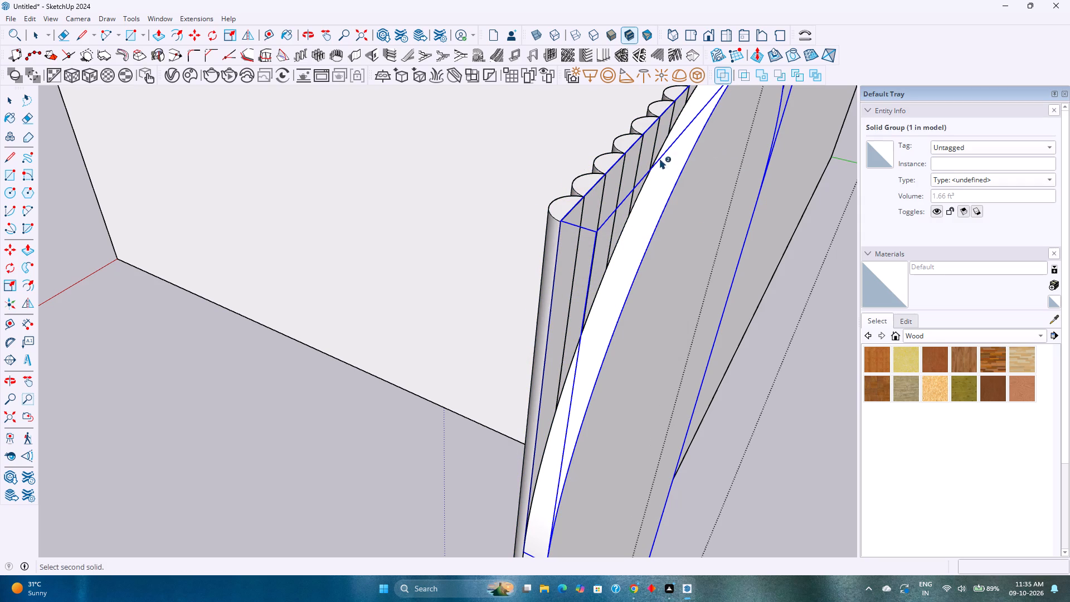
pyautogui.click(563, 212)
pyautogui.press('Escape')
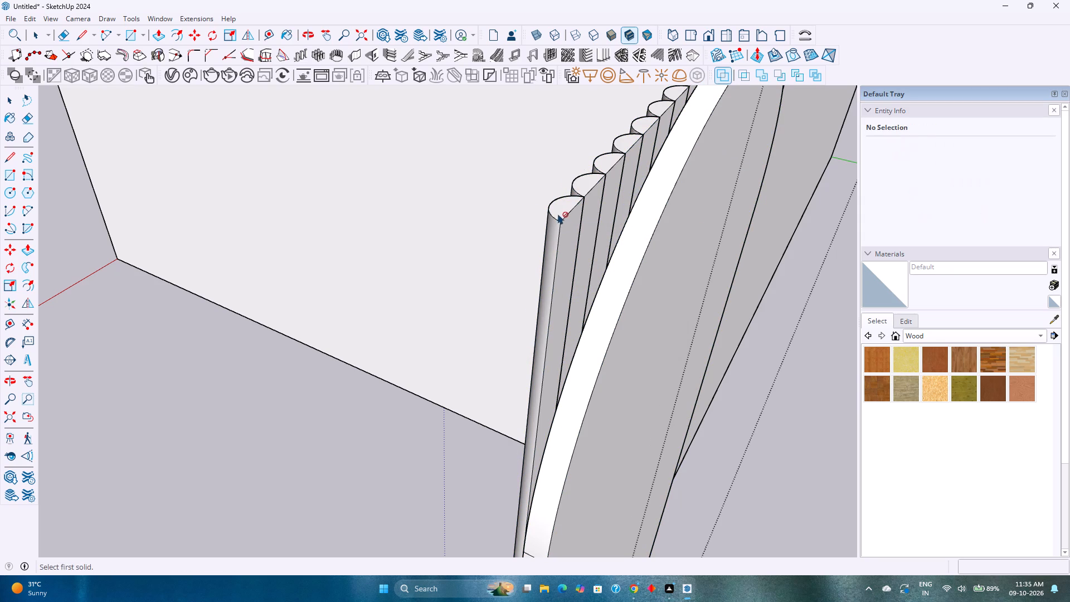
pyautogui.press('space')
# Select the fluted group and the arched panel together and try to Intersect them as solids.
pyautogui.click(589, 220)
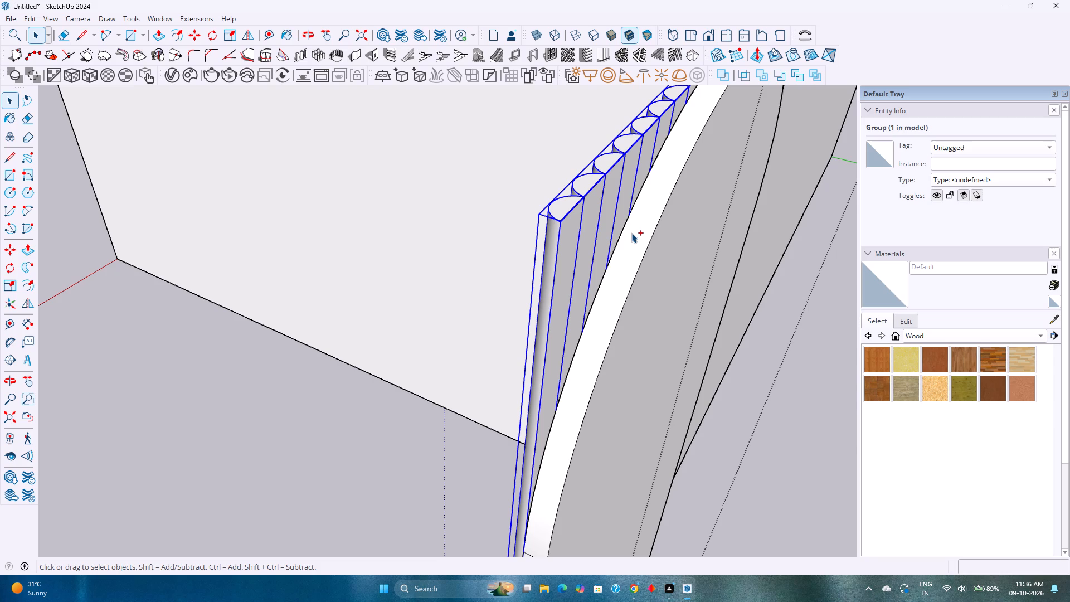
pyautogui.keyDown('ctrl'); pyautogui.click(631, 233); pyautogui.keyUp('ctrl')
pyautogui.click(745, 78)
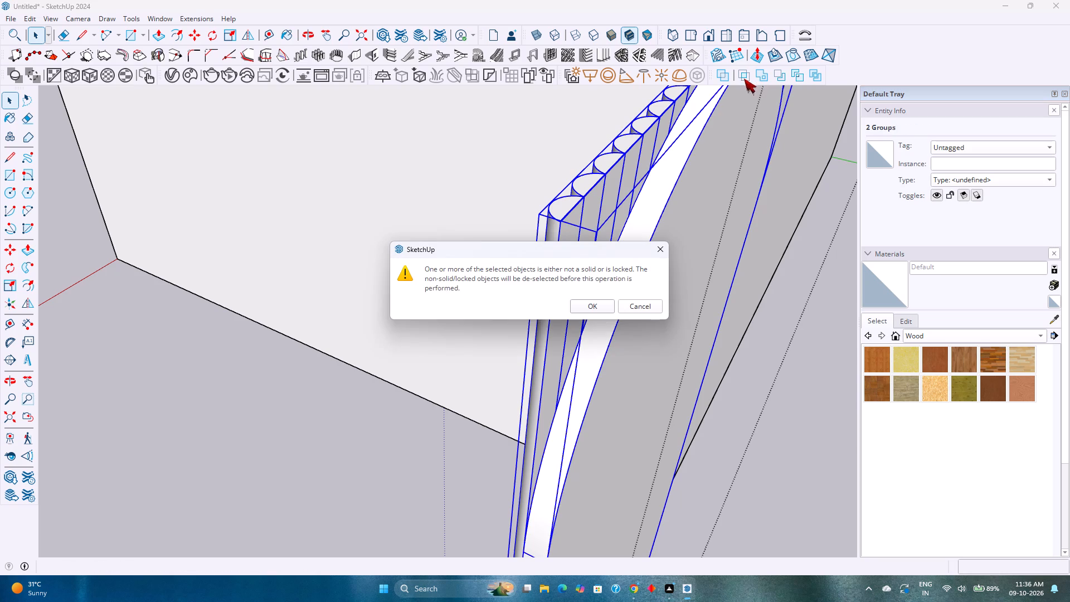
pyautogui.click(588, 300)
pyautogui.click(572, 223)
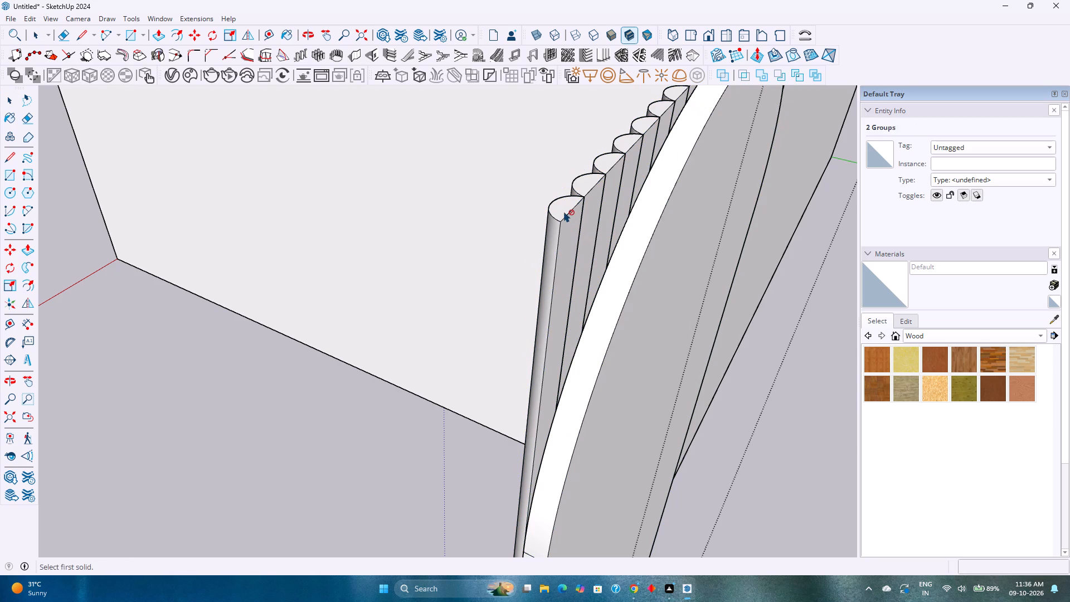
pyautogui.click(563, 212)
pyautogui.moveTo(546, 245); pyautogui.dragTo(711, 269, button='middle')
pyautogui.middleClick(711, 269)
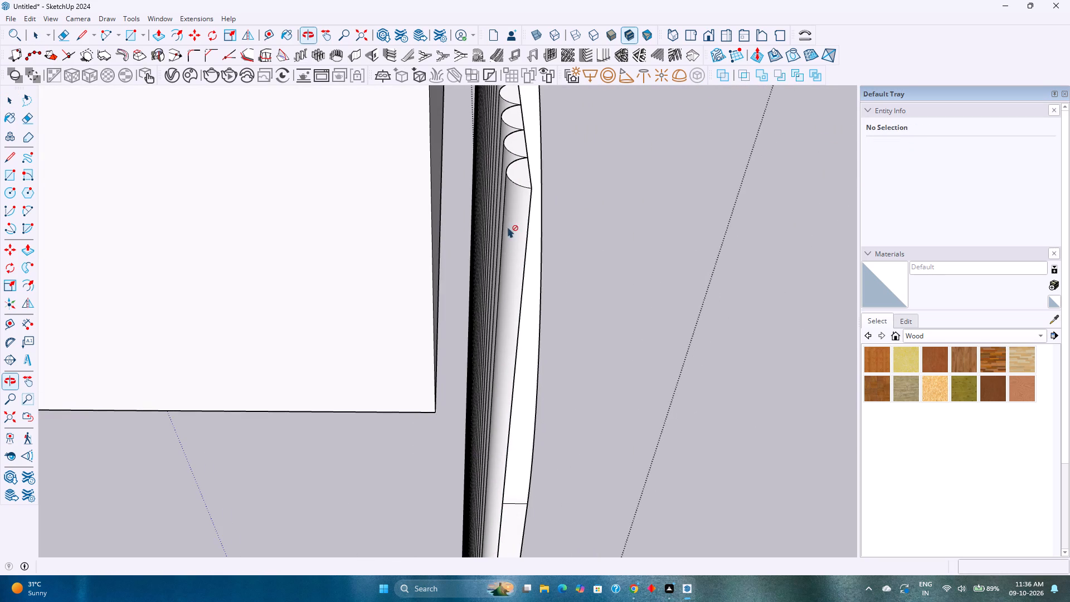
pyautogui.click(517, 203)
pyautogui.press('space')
# Explode the fluted group into its separate pieces.
pyautogui.click(517, 201)
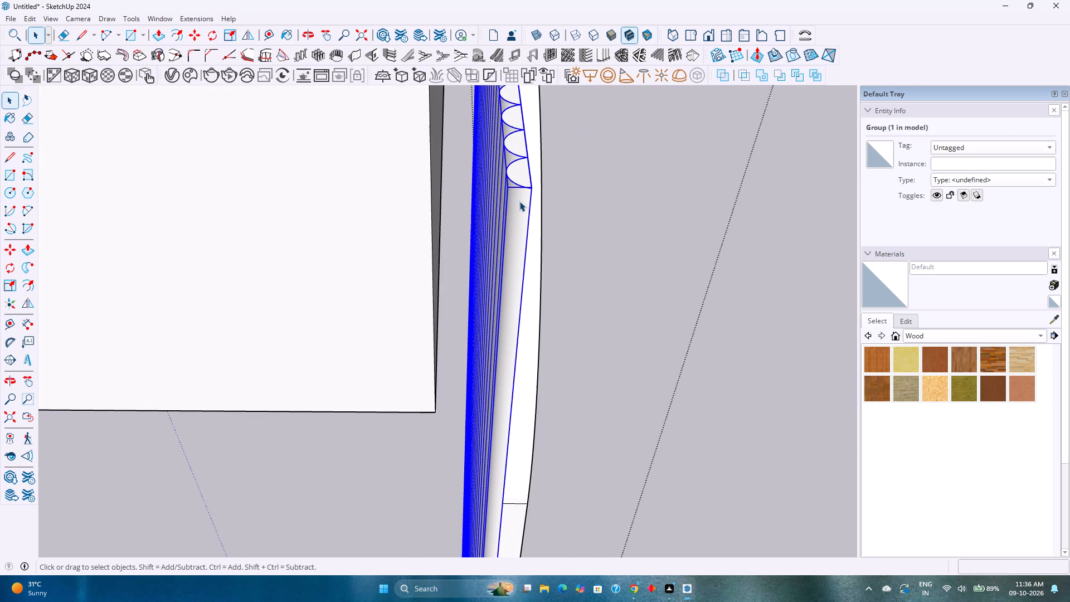
pyautogui.scroll(4, 519, 201)
pyautogui.rightClick(519, 201)
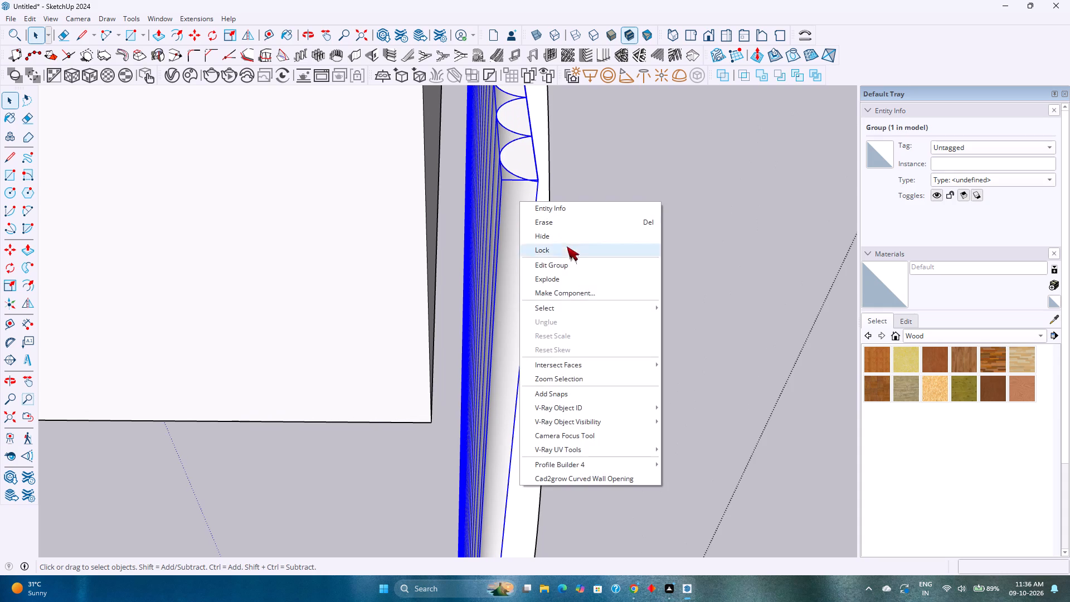
pyautogui.click(570, 278)
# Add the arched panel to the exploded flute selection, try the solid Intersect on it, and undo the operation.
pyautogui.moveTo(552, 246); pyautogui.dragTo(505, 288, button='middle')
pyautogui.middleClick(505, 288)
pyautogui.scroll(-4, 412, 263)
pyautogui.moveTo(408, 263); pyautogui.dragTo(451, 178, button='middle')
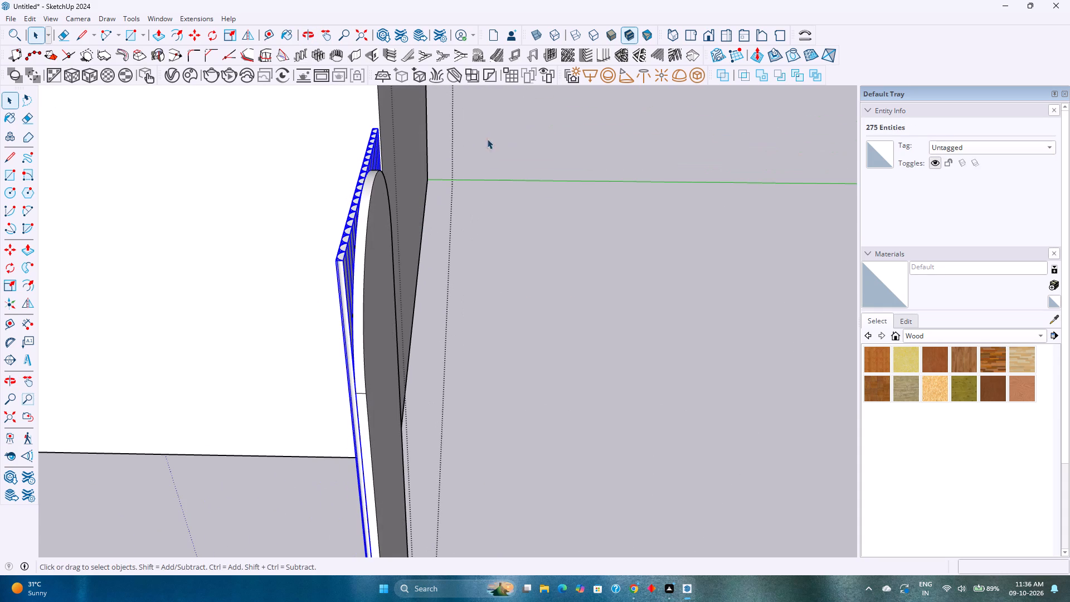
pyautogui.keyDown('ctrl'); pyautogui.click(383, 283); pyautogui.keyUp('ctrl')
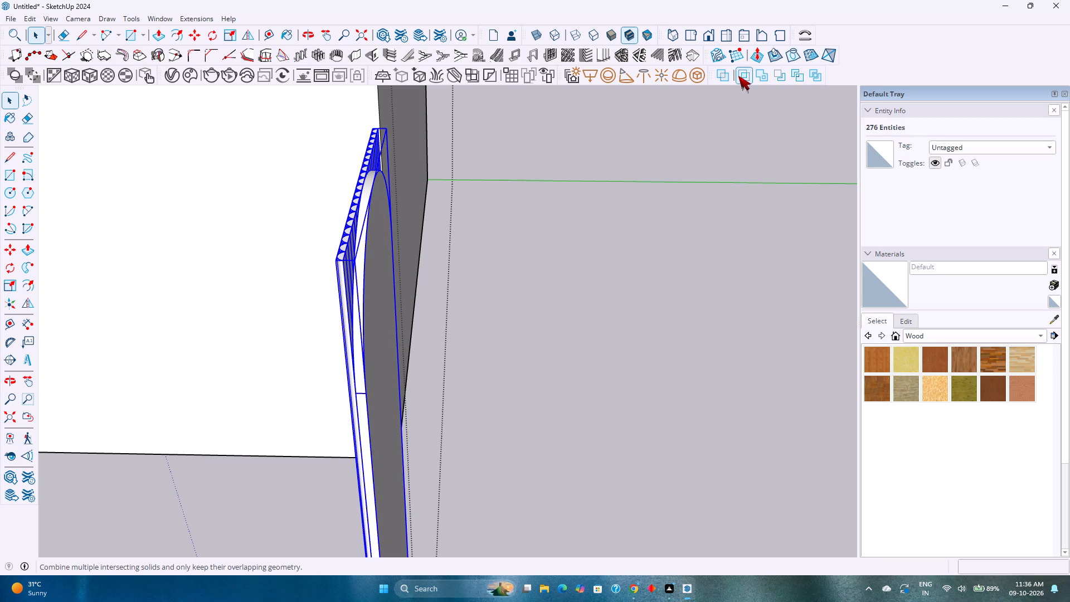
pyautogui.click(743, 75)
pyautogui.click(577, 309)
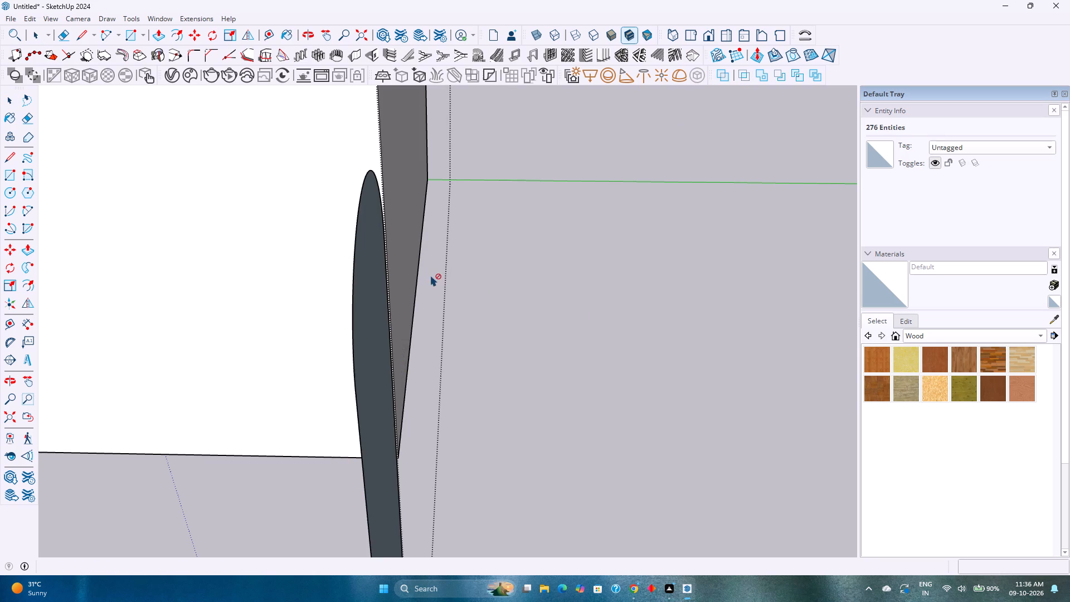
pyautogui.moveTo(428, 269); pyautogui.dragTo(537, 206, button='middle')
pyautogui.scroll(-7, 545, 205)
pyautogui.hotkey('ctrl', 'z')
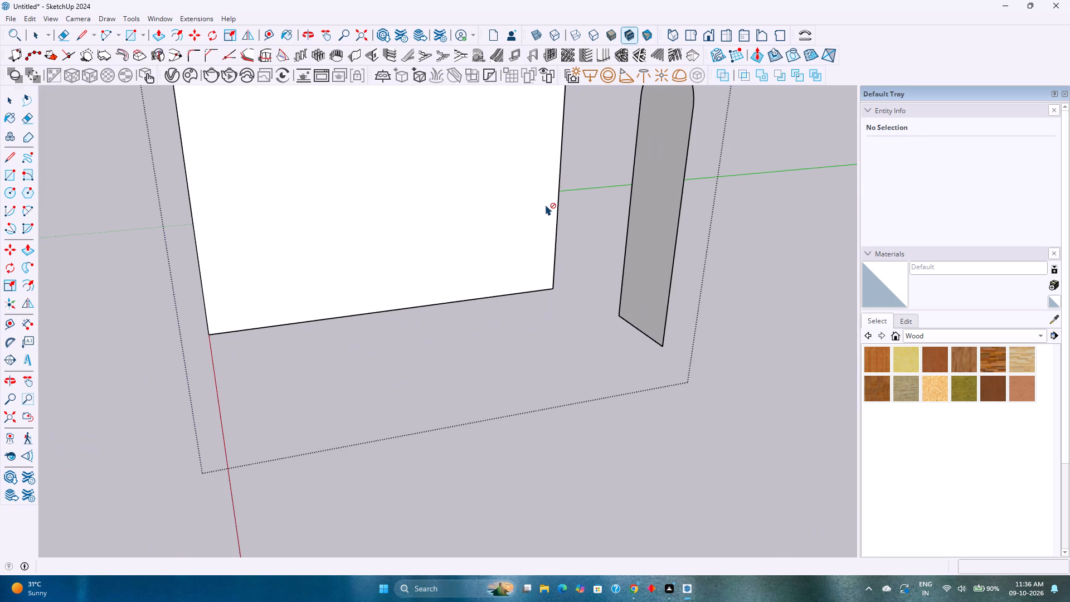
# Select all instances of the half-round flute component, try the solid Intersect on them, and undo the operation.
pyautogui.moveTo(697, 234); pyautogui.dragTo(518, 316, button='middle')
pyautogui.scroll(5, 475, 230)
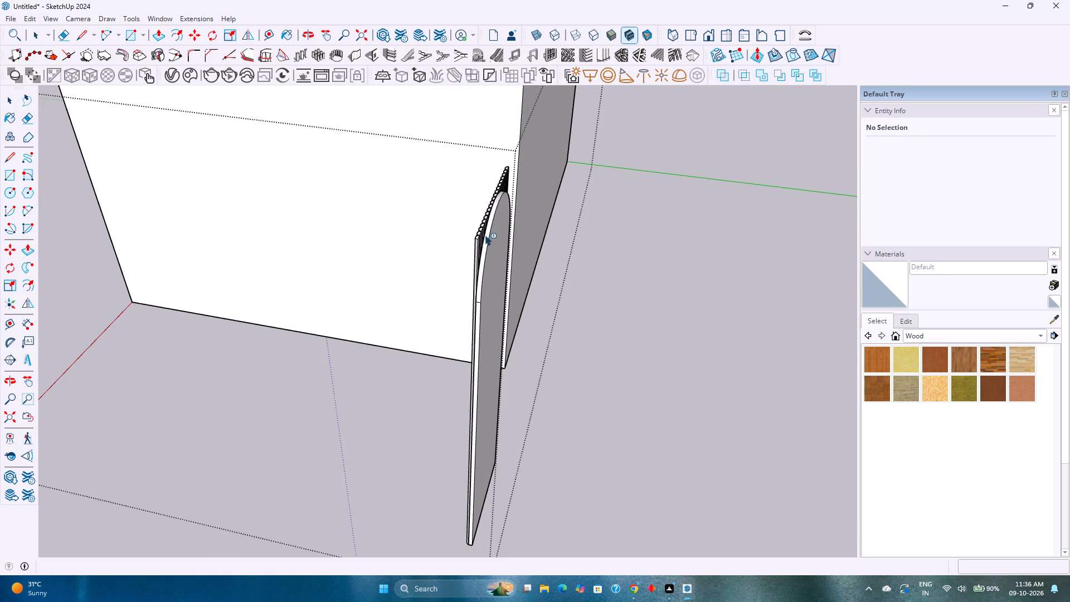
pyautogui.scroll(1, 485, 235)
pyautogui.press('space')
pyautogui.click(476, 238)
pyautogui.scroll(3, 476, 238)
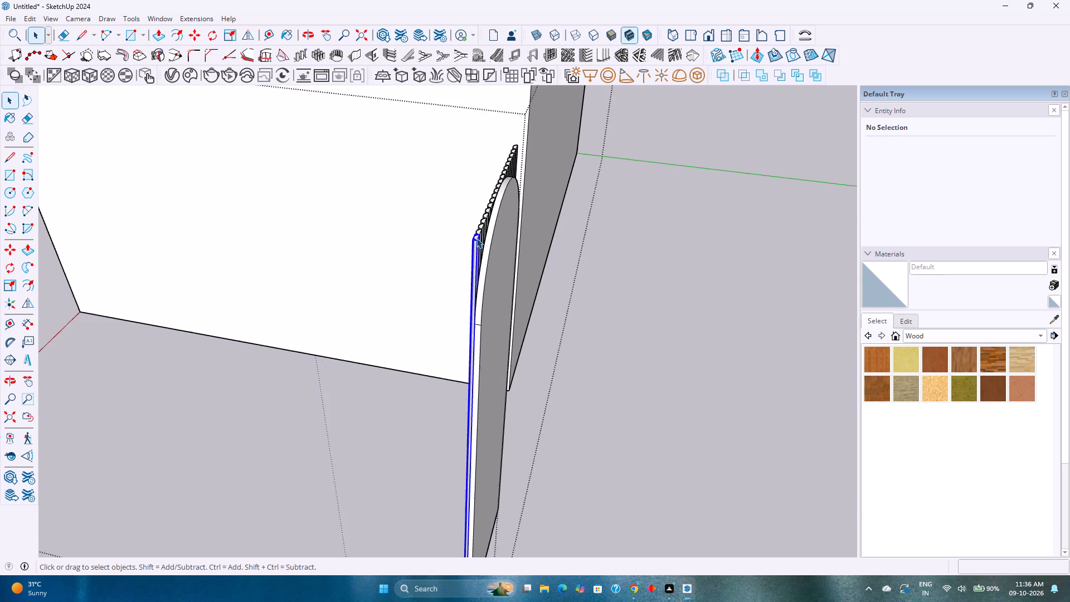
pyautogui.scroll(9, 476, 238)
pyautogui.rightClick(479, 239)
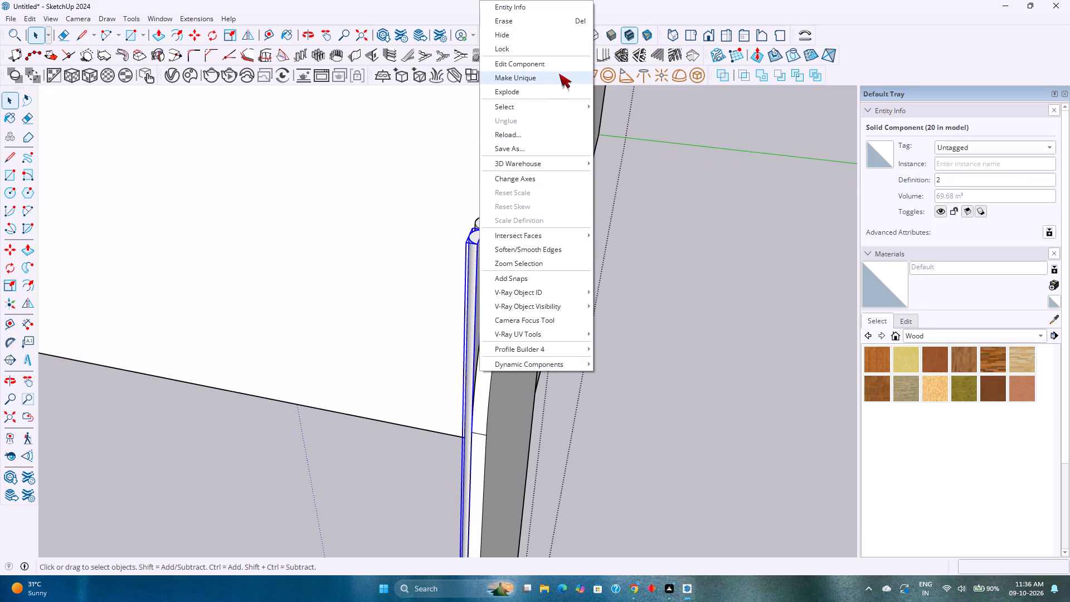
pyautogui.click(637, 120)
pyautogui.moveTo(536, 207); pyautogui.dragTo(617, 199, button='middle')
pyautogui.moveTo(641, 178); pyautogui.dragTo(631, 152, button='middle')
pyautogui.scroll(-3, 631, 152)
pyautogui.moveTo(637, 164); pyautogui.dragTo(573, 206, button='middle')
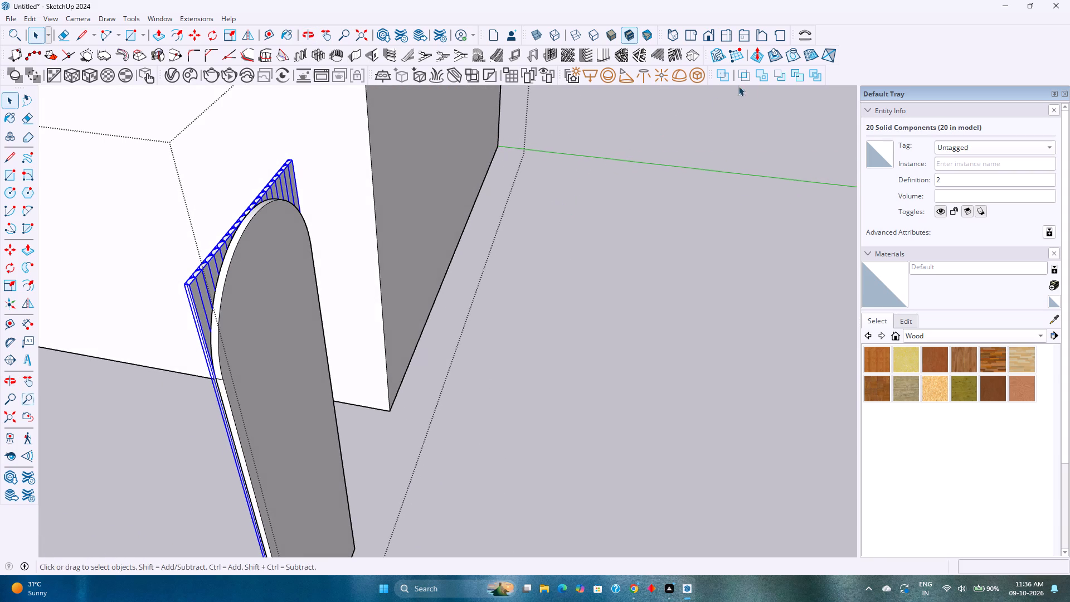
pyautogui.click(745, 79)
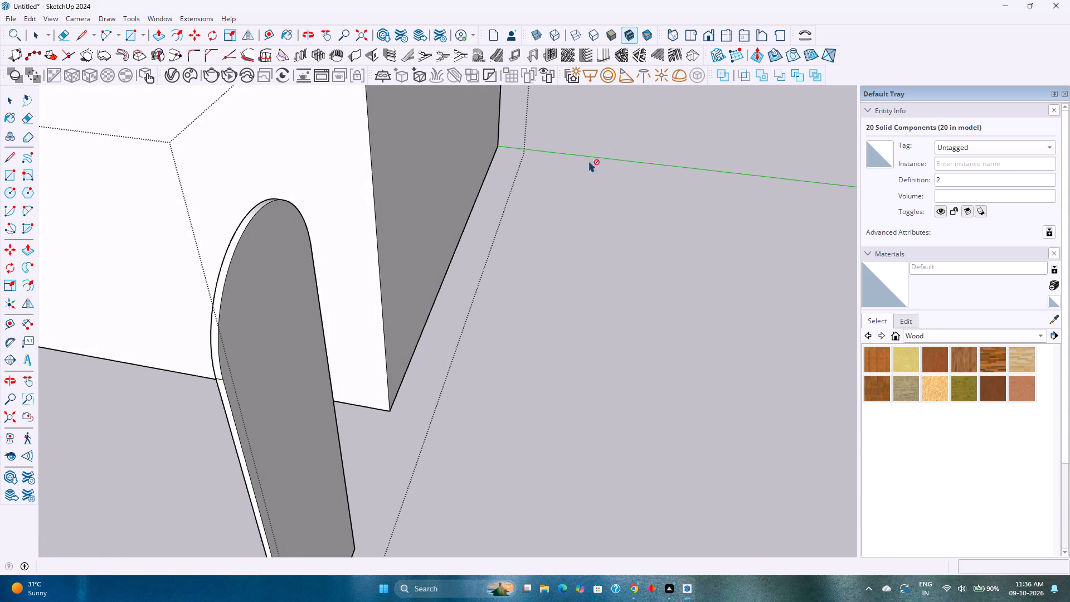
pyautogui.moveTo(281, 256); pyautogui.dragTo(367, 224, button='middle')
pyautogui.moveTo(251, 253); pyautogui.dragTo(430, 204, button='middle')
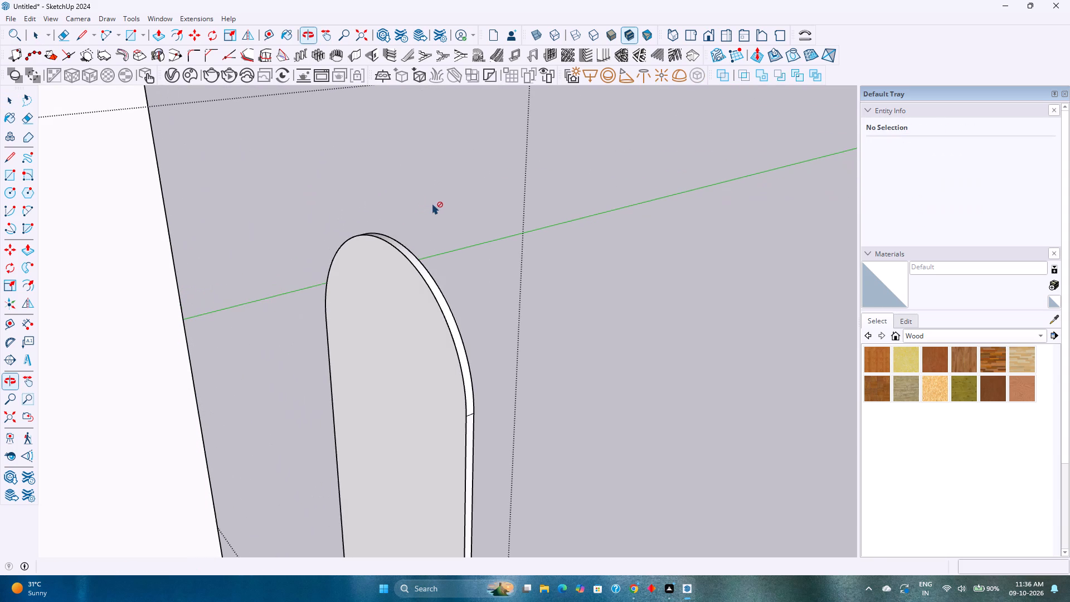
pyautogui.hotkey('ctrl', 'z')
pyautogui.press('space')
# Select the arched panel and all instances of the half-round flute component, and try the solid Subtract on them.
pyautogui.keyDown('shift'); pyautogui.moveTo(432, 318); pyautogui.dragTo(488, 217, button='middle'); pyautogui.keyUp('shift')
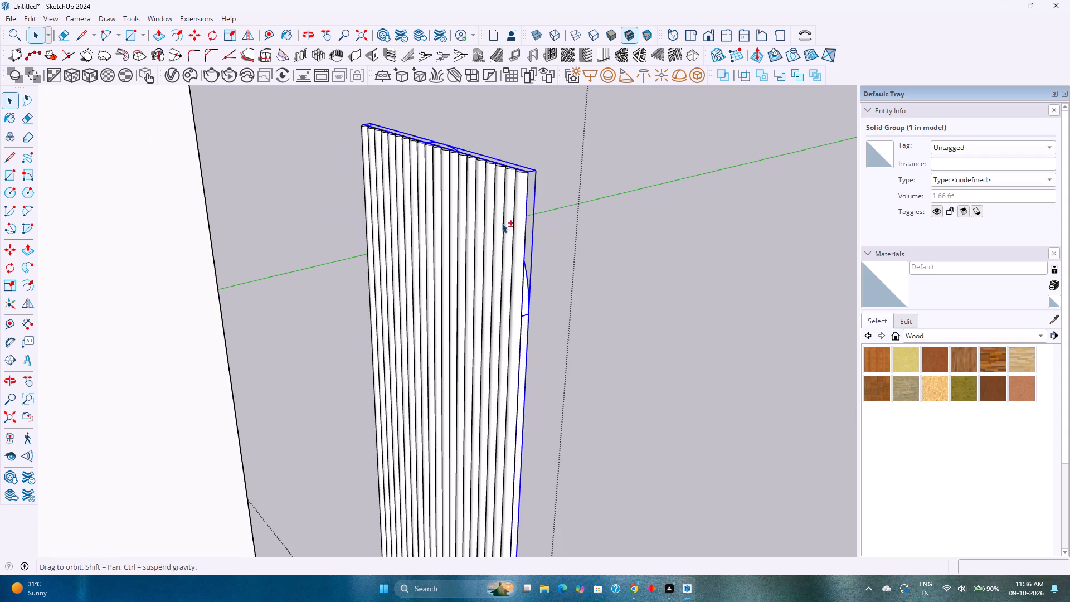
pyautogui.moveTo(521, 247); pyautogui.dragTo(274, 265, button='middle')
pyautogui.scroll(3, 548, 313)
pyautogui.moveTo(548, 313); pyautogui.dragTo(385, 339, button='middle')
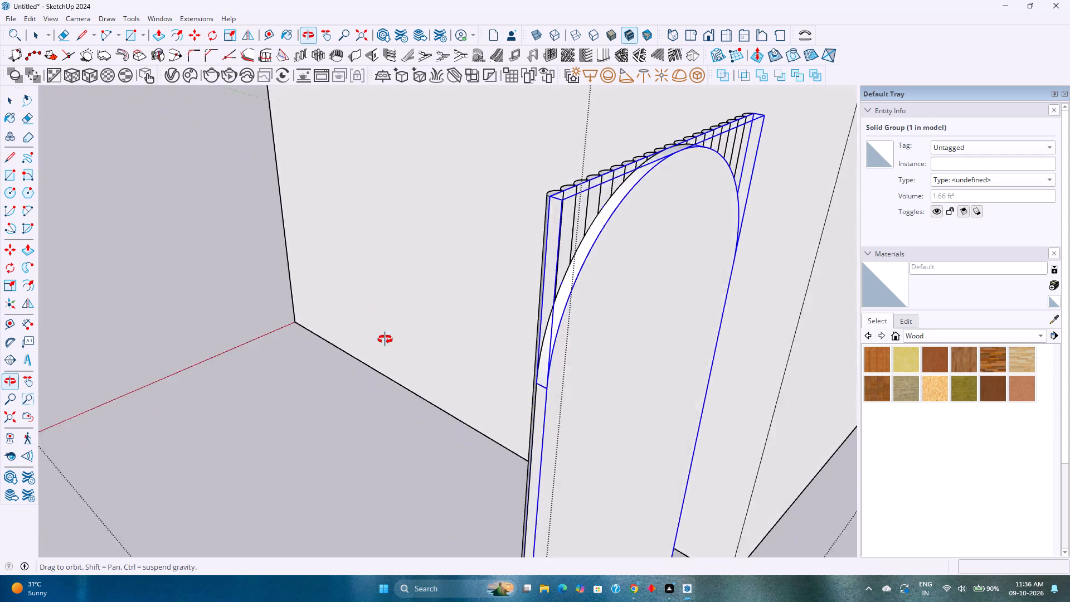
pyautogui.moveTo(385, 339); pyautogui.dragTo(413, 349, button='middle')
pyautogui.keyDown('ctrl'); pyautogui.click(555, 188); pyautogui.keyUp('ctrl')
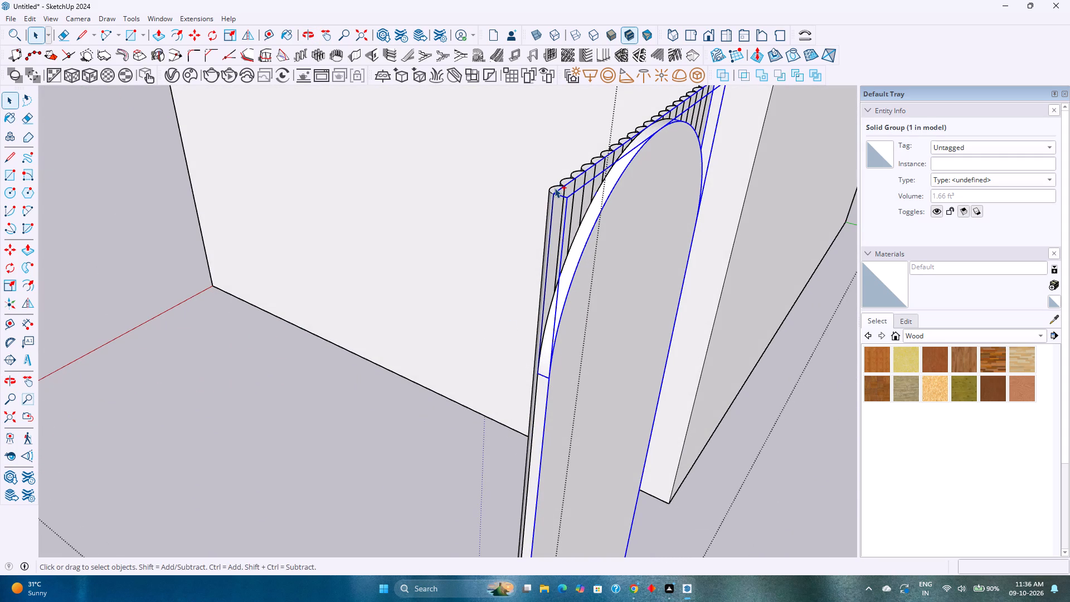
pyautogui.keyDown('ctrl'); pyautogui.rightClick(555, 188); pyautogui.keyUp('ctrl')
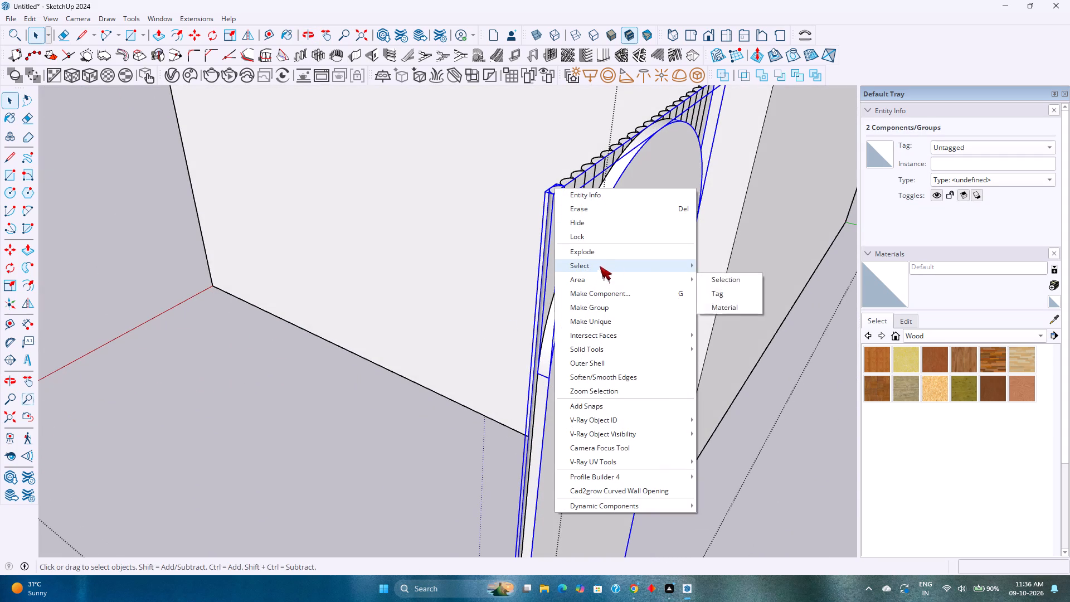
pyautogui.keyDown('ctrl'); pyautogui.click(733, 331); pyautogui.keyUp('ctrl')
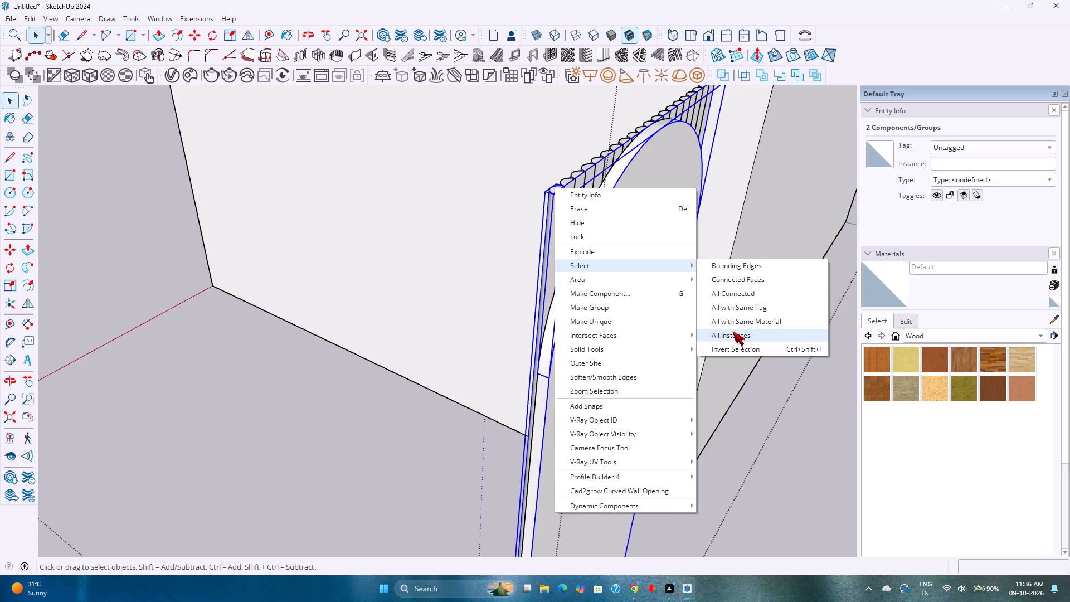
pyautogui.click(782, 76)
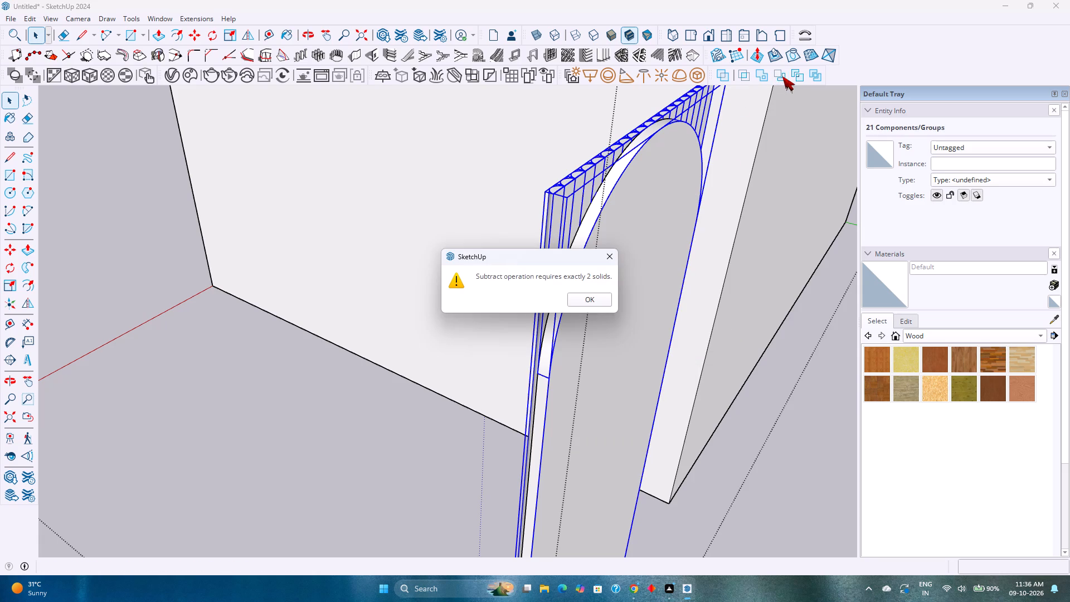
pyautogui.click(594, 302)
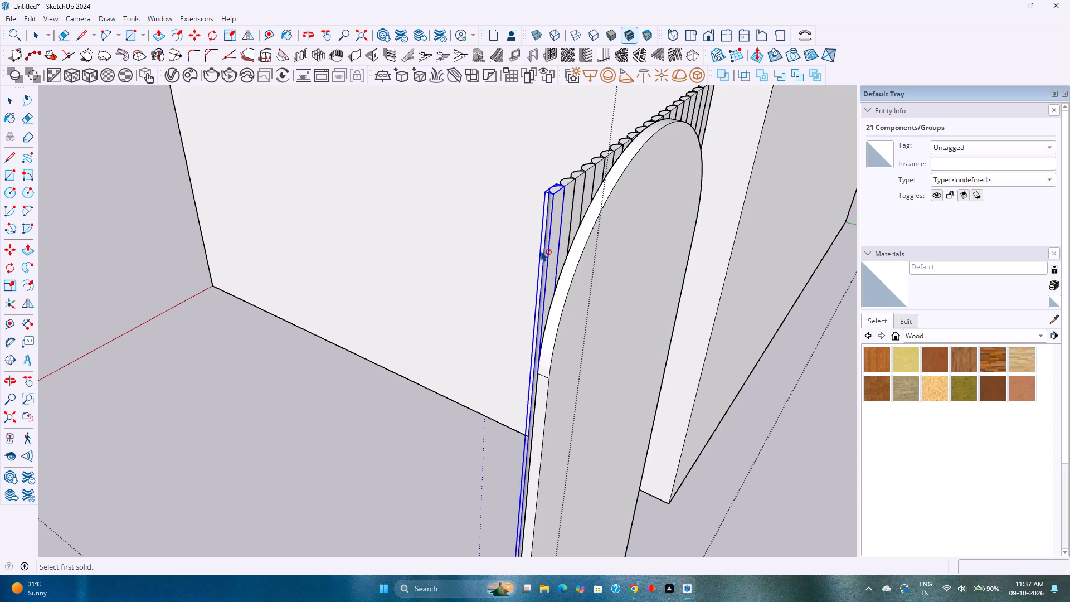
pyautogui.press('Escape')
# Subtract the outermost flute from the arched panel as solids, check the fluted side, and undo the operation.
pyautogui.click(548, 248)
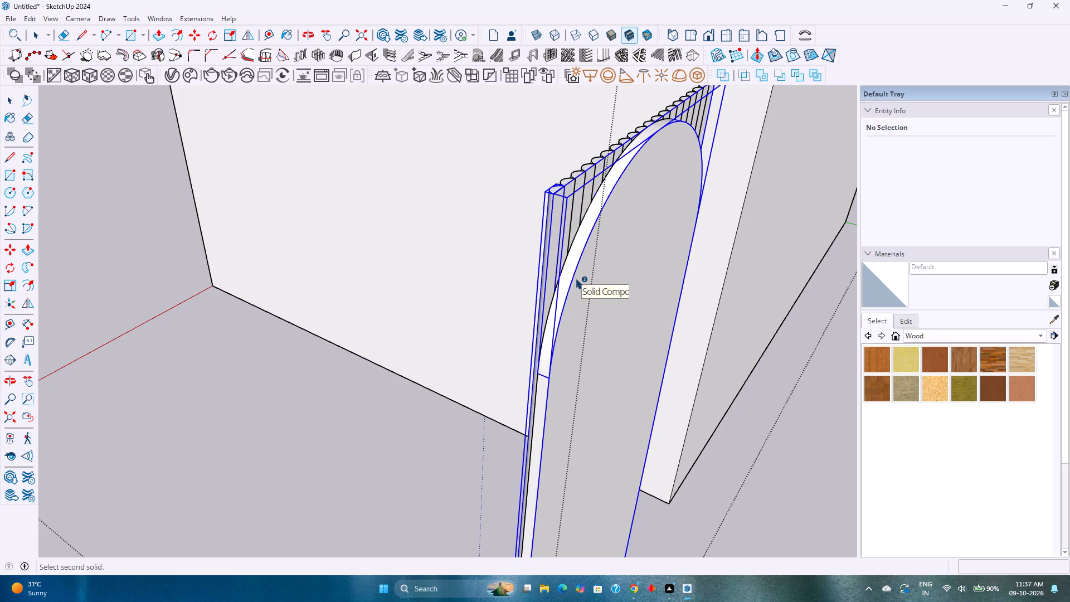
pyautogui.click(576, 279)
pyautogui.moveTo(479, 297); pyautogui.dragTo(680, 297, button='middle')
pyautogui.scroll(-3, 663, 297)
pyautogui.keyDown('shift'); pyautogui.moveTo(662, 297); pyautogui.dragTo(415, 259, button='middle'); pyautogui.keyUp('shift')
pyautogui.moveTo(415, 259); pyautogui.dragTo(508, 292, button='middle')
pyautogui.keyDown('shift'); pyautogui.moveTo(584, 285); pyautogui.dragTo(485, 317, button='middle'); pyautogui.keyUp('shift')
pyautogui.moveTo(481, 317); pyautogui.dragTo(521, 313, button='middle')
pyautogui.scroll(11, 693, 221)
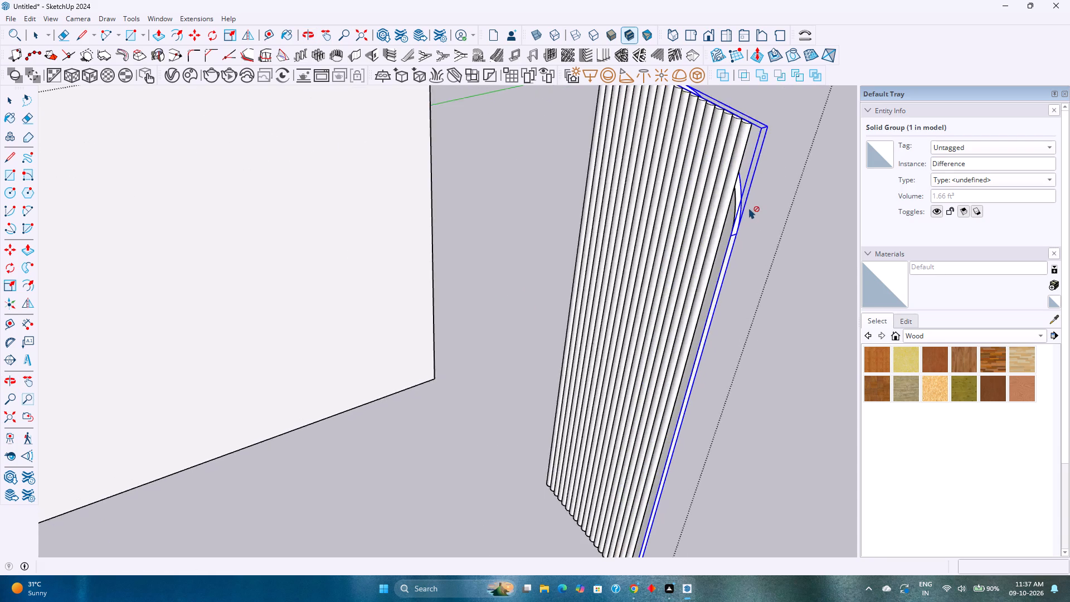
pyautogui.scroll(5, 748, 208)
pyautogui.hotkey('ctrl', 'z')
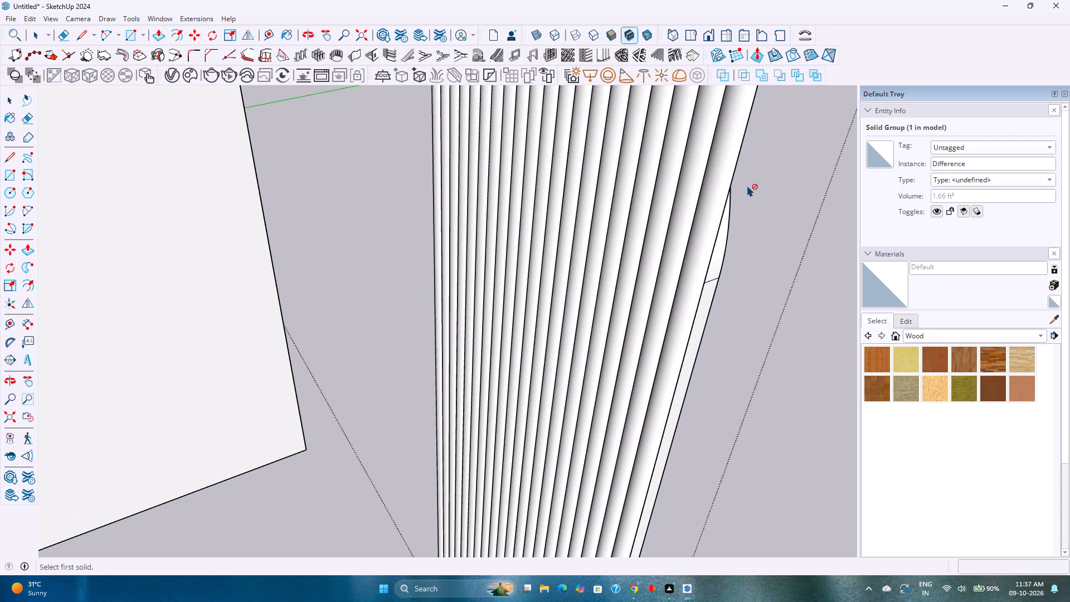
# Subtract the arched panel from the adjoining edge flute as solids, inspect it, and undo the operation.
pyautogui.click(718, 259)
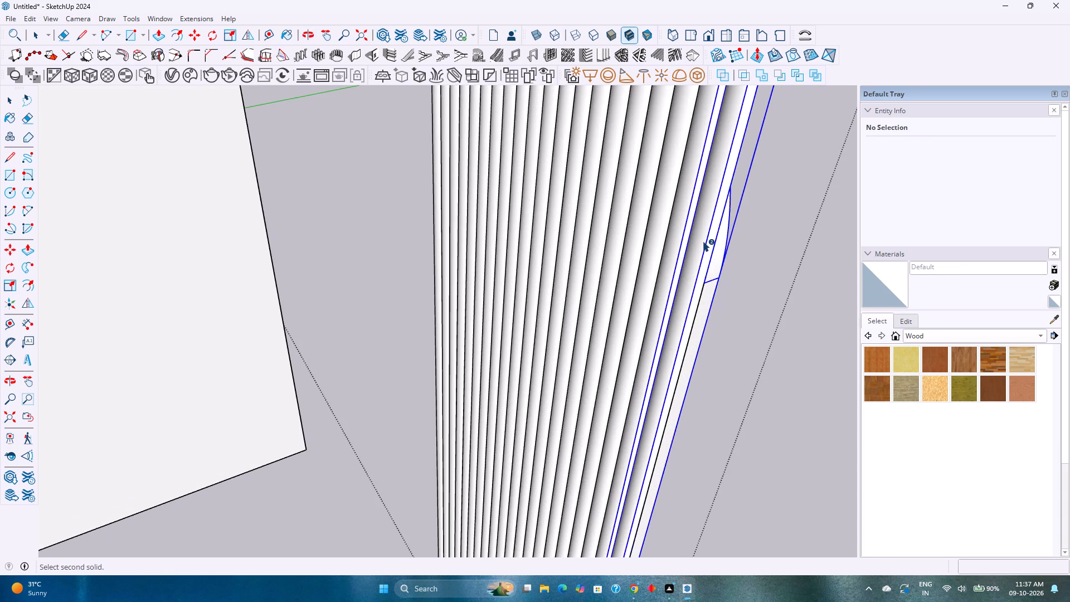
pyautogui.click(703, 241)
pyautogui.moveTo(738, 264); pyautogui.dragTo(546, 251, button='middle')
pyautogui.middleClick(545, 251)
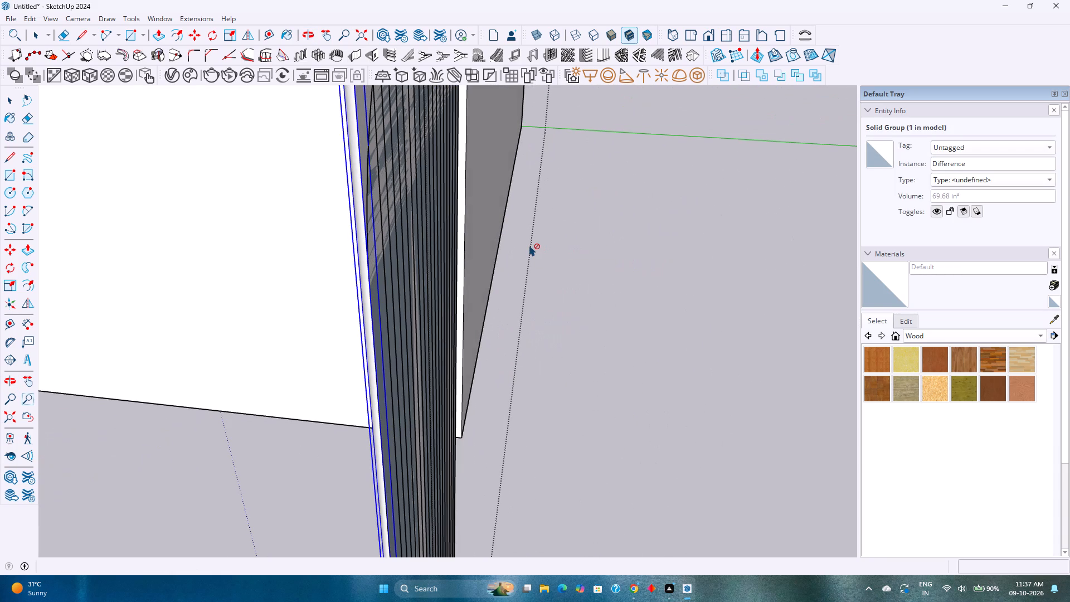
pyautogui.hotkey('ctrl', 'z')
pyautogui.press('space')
# Select all instances of the half-round flute component and make them a single group.
pyautogui.scroll(-5, 435, 247)
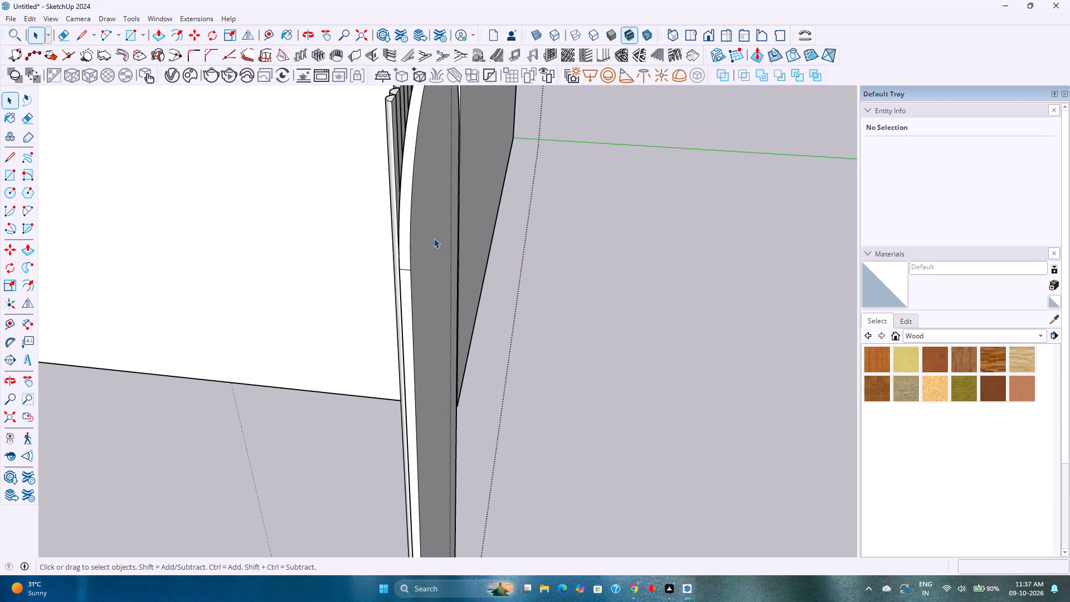
pyautogui.keyDown('shift'); pyautogui.moveTo(433, 234); pyautogui.dragTo(440, 353, button='middle'); pyautogui.keyUp('shift')
pyautogui.click(401, 268)
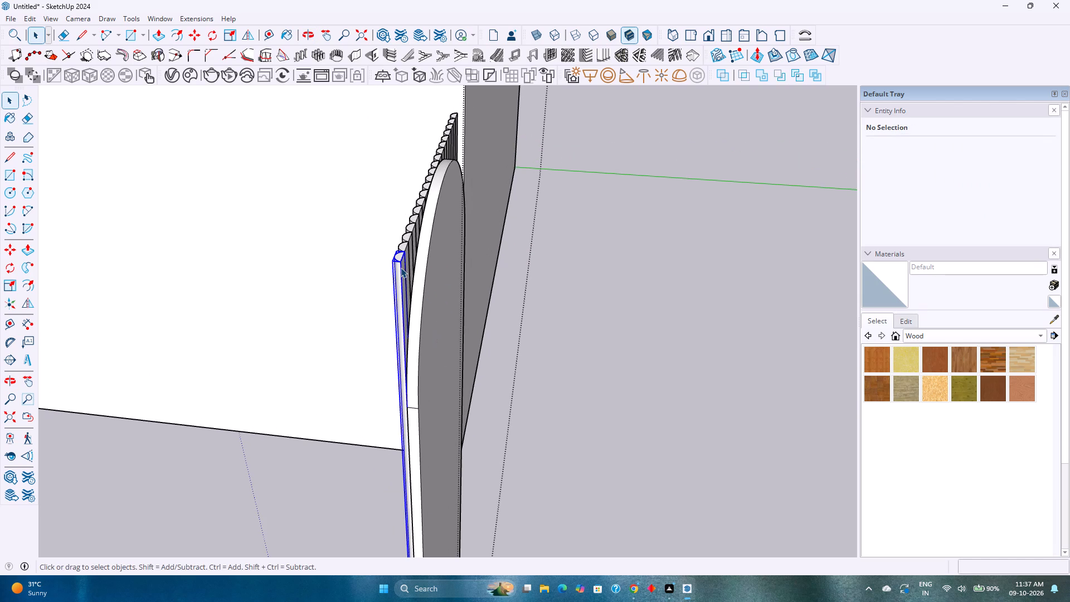
pyautogui.rightClick(401, 268)
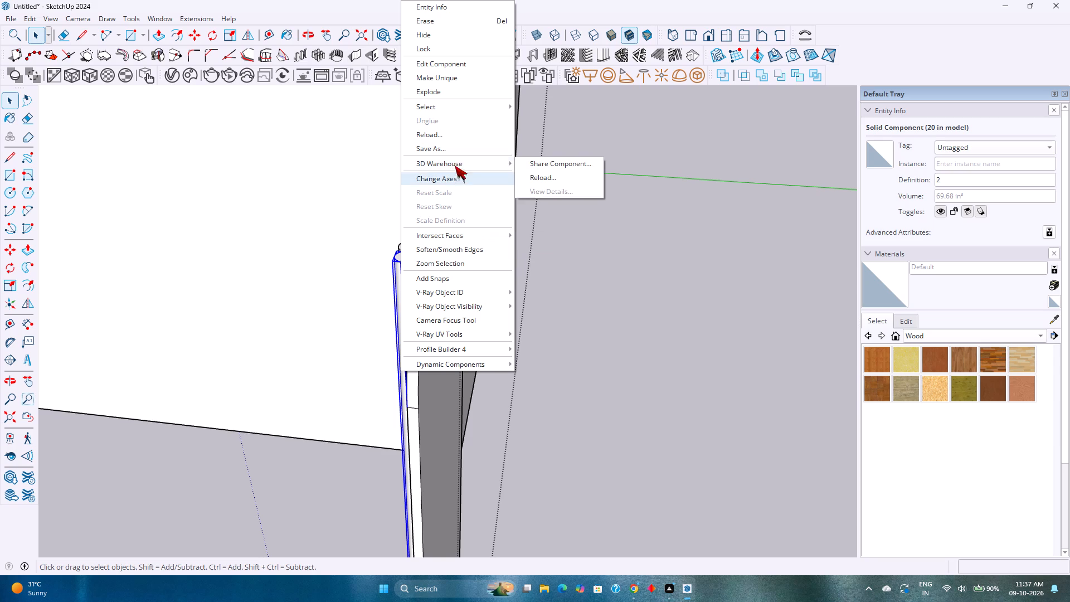
pyautogui.click(570, 126)
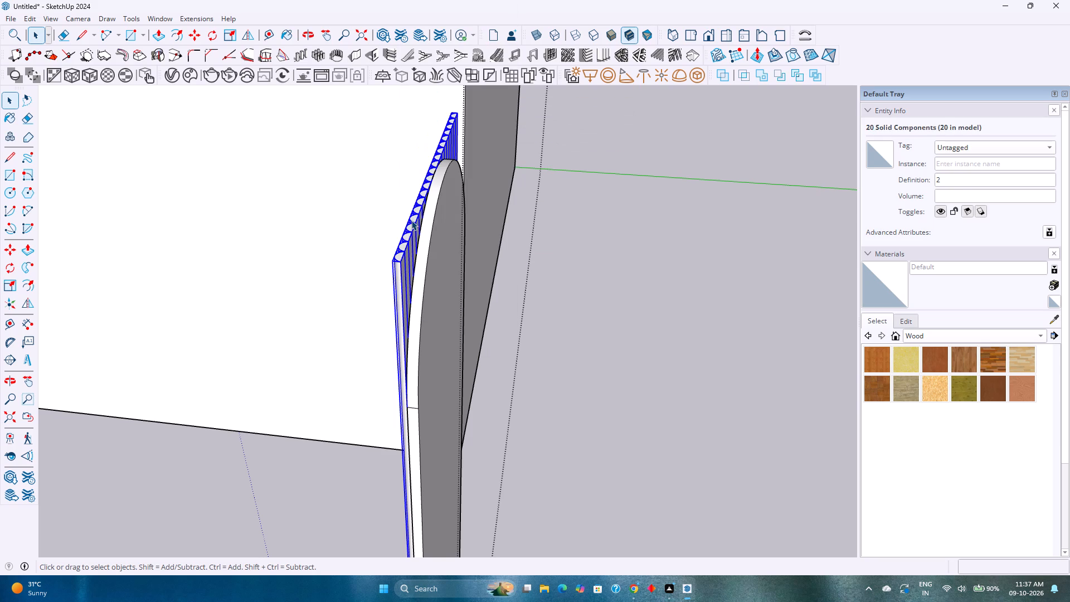
pyautogui.rightClick(412, 220)
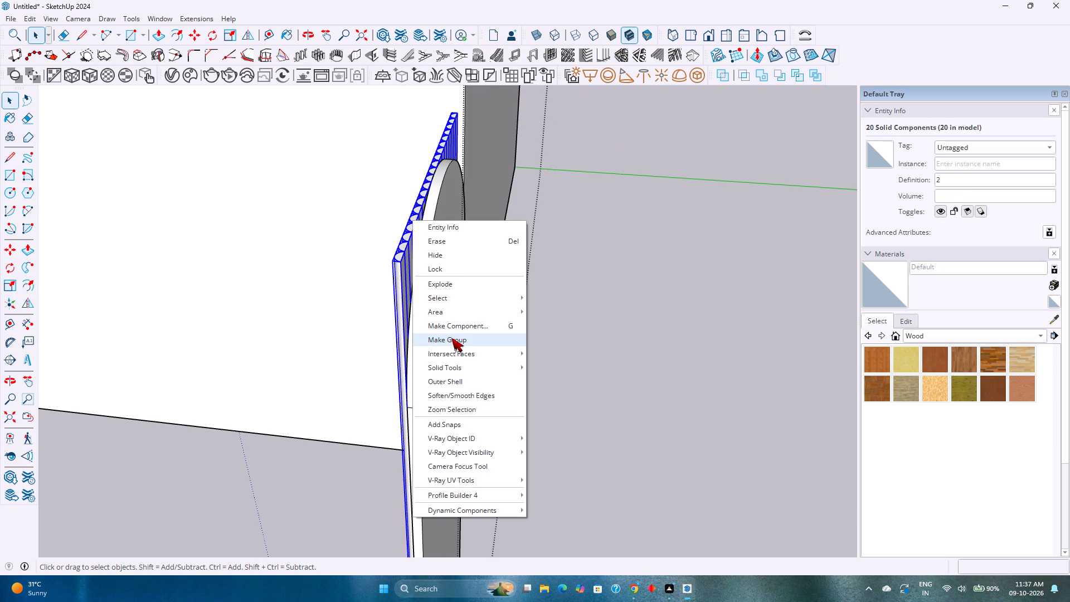
pyautogui.click(453, 337)
# Apply Outer Shell to the new group of flutes.
pyautogui.click(722, 79)
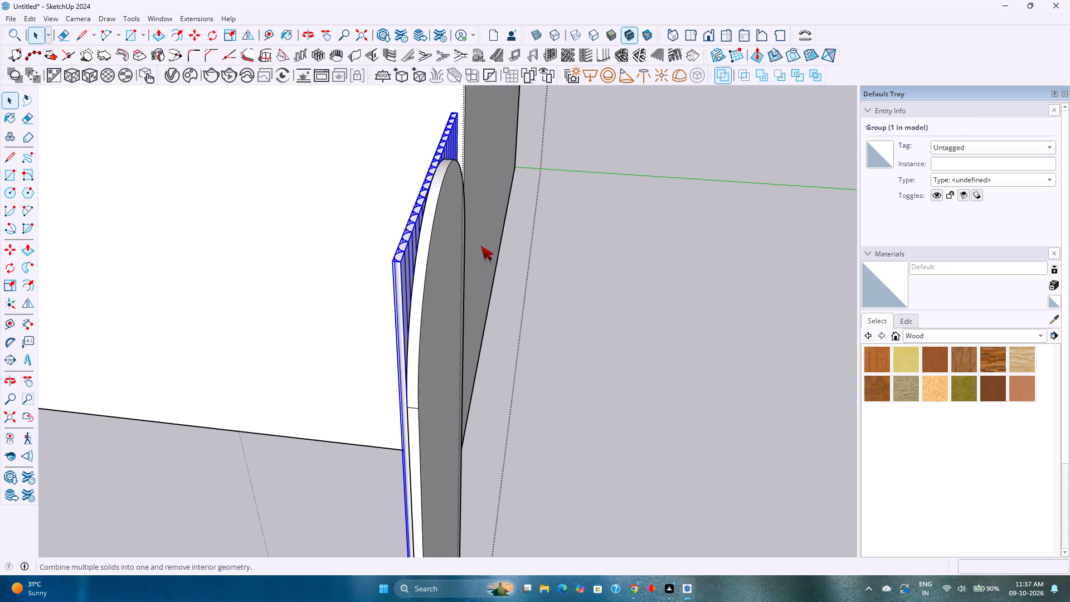
pyautogui.click(439, 280)
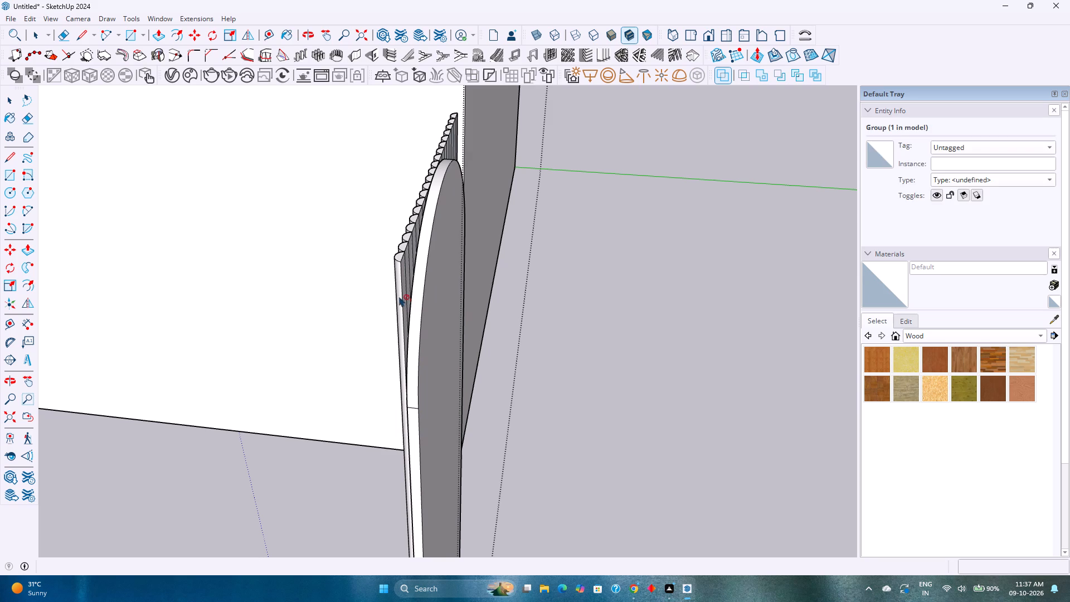
pyautogui.scroll(8, 404, 257)
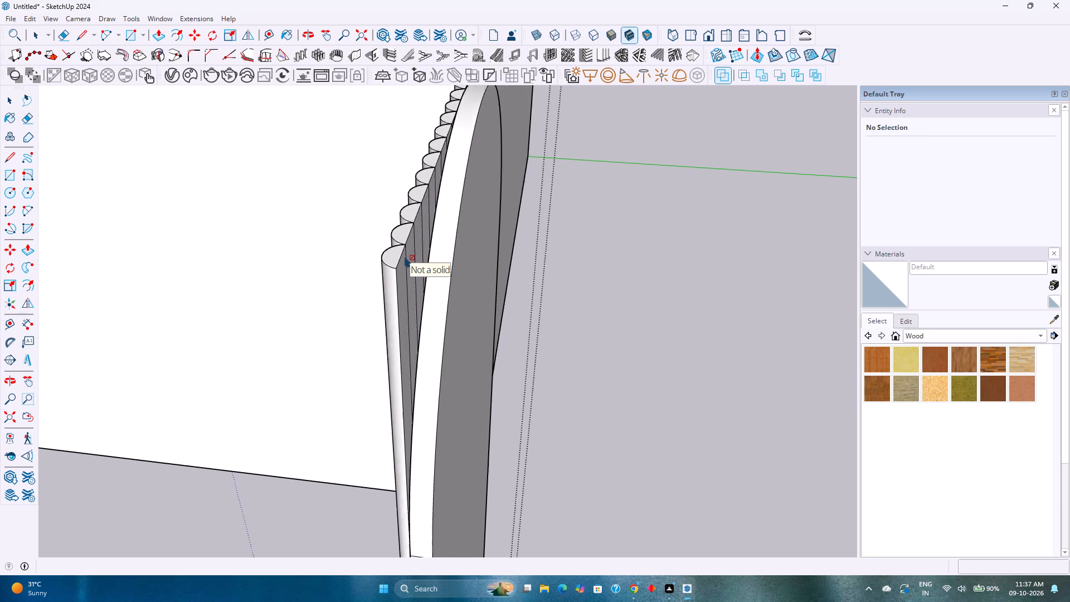
pyautogui.scroll(1, 404, 257)
pyautogui.press('space')
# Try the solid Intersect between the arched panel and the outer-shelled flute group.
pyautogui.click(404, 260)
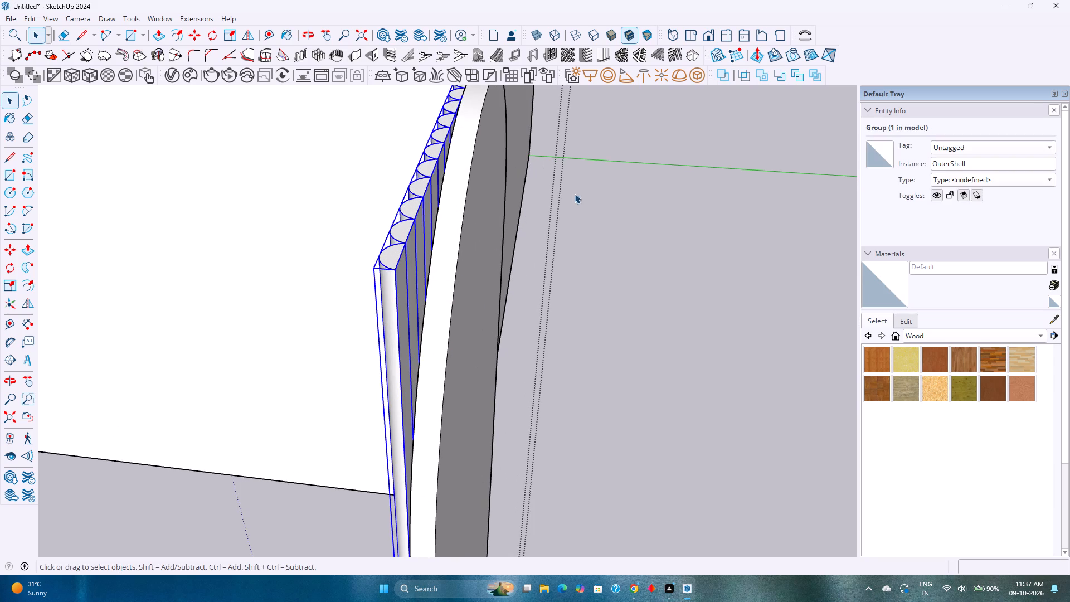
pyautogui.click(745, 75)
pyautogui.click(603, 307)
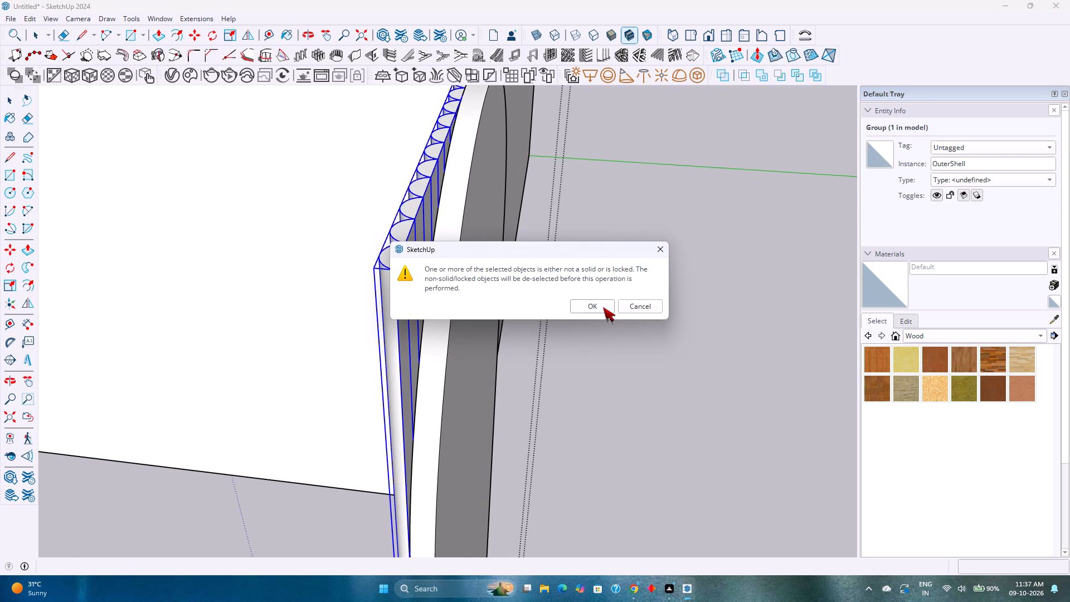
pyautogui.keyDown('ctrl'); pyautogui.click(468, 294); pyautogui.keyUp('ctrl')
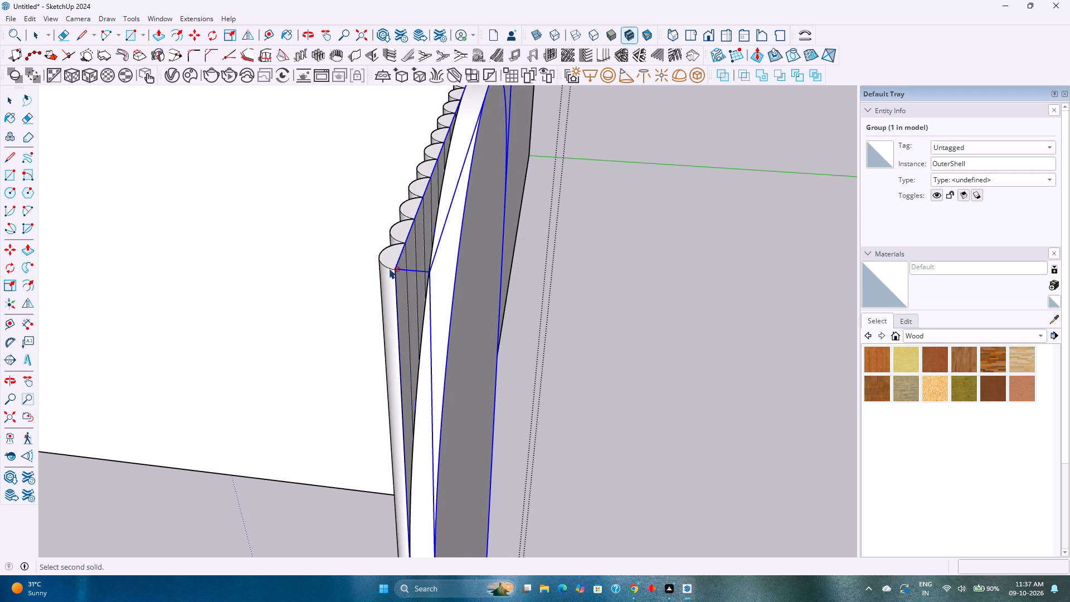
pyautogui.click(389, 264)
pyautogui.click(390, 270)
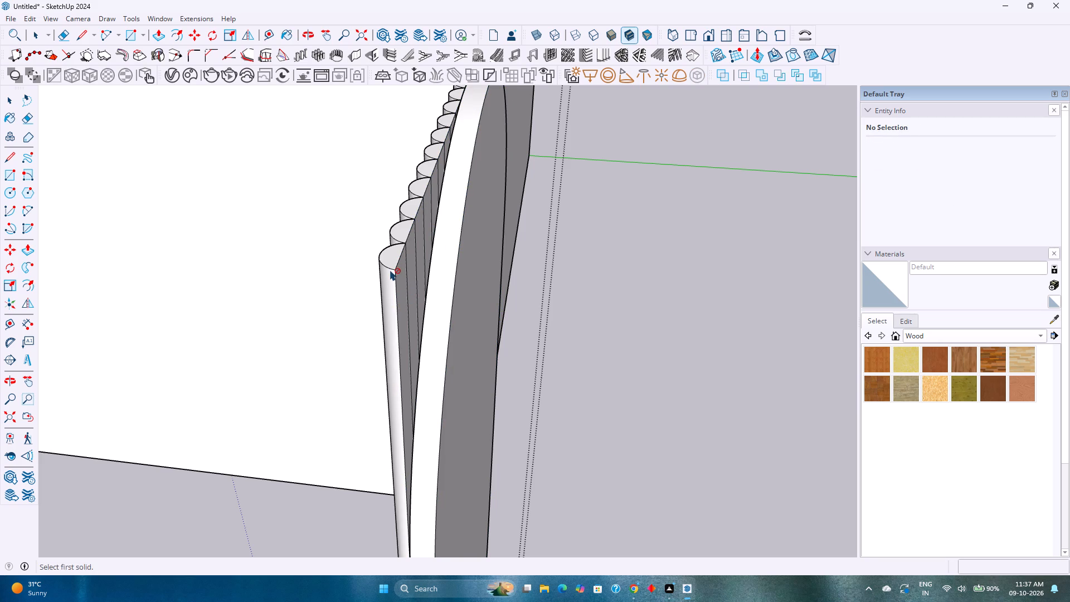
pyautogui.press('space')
# Explode the outer-shelled flute group into loose geometry.
pyautogui.click(390, 270)
pyautogui.rightClick(390, 270)
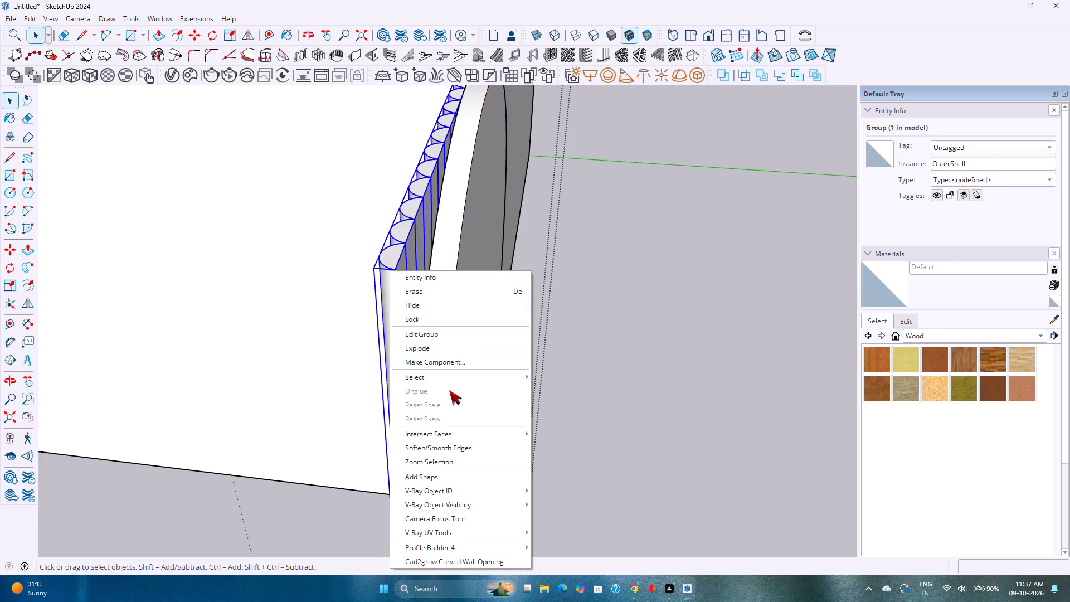
pyautogui.click(430, 344)
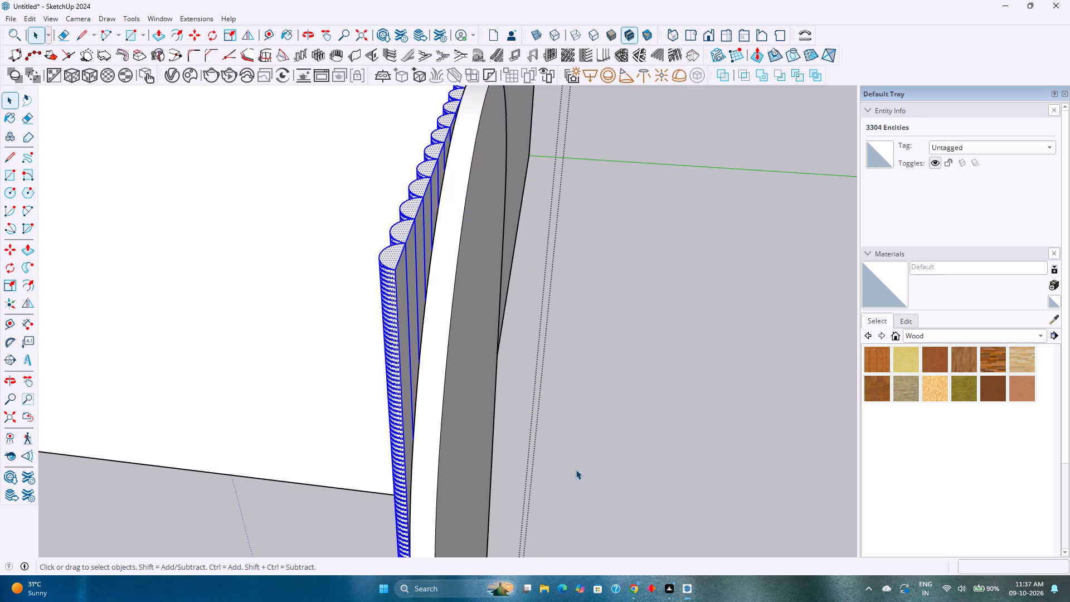
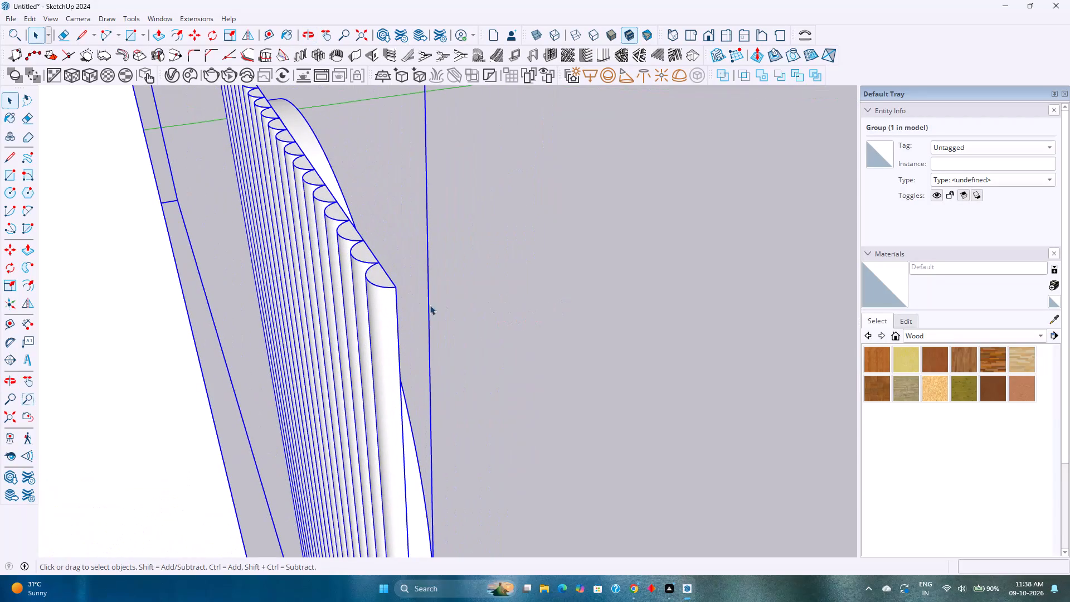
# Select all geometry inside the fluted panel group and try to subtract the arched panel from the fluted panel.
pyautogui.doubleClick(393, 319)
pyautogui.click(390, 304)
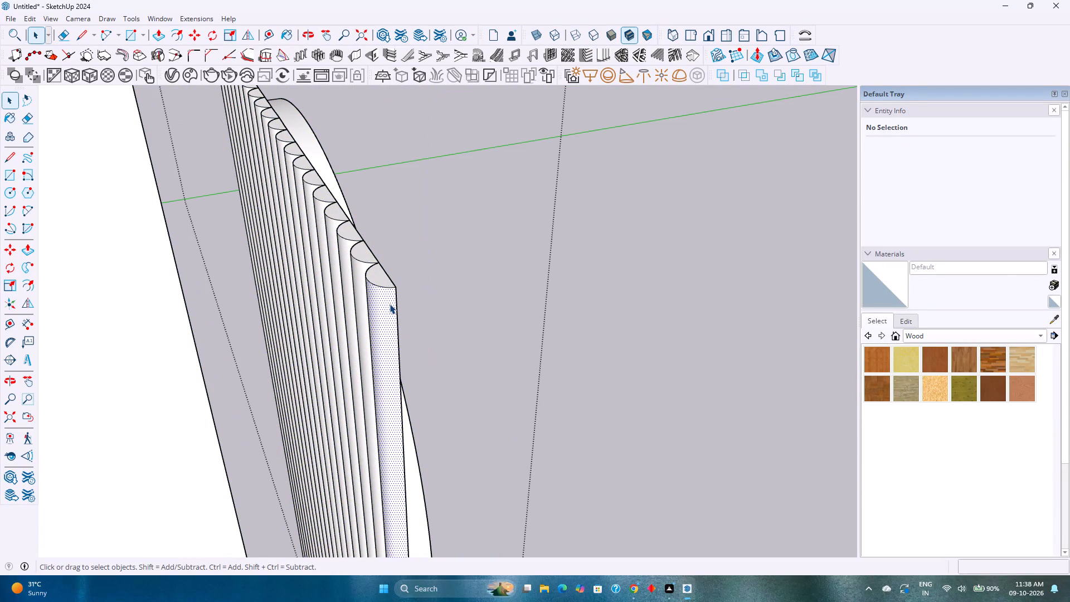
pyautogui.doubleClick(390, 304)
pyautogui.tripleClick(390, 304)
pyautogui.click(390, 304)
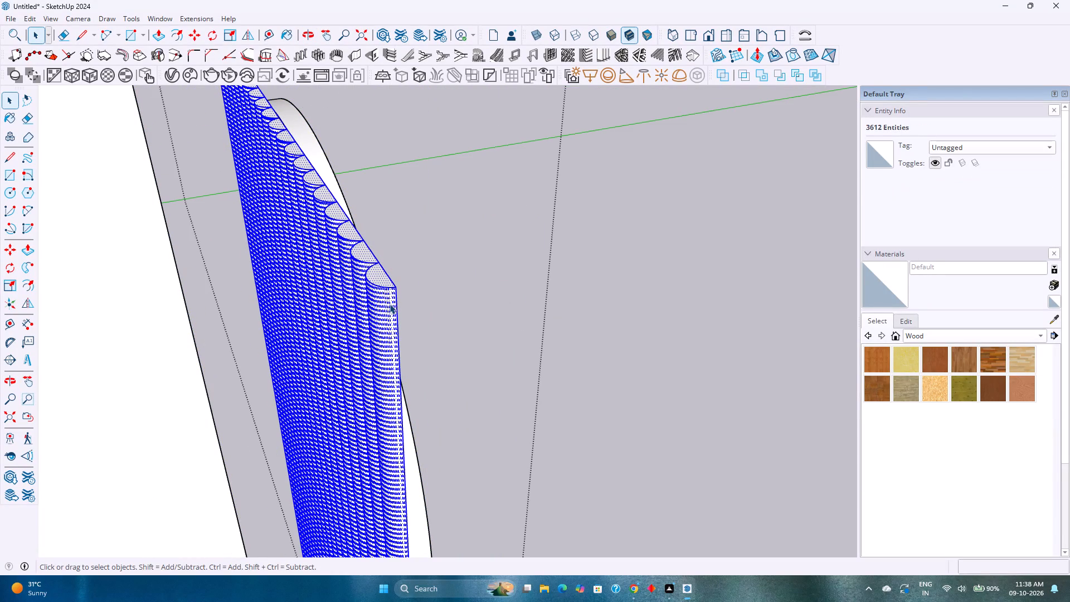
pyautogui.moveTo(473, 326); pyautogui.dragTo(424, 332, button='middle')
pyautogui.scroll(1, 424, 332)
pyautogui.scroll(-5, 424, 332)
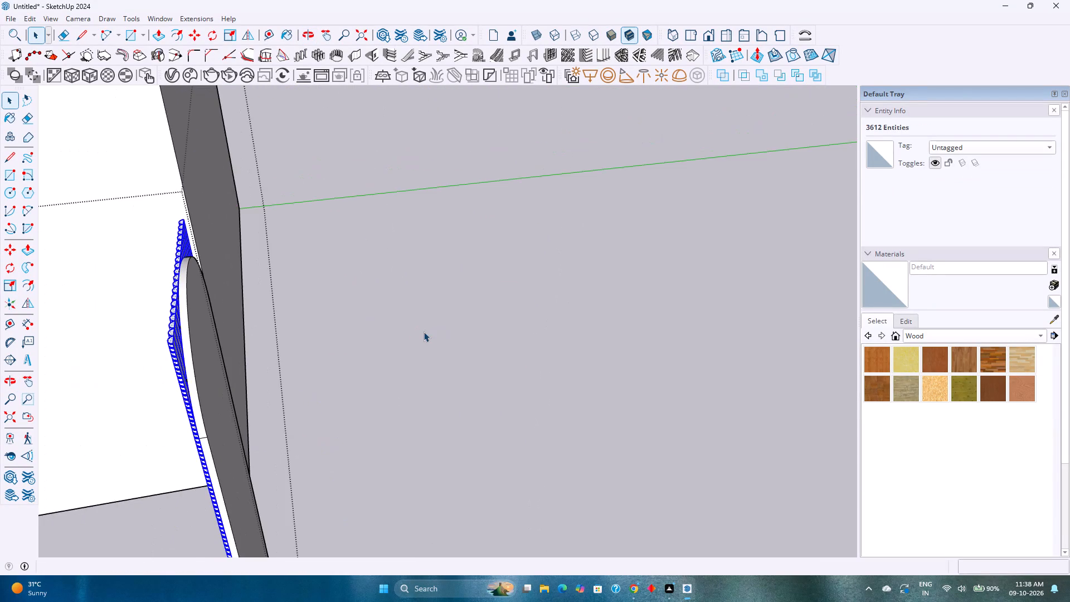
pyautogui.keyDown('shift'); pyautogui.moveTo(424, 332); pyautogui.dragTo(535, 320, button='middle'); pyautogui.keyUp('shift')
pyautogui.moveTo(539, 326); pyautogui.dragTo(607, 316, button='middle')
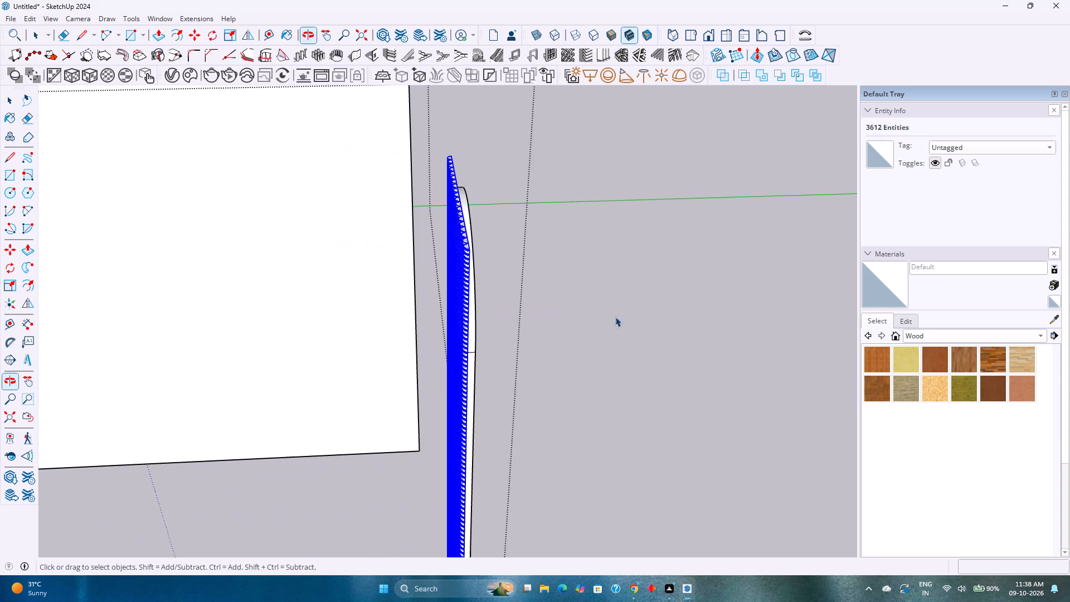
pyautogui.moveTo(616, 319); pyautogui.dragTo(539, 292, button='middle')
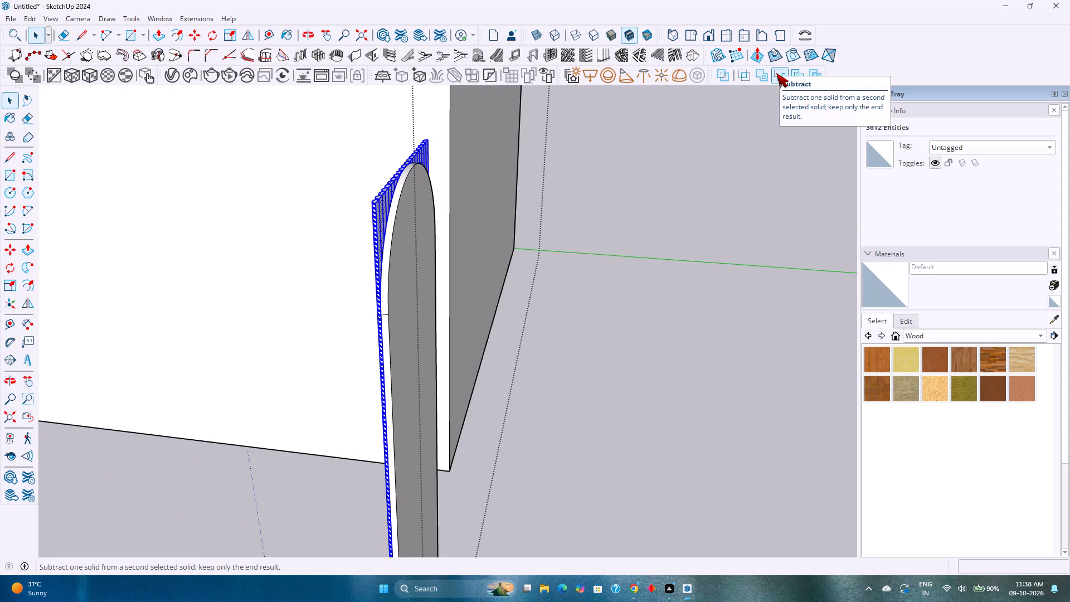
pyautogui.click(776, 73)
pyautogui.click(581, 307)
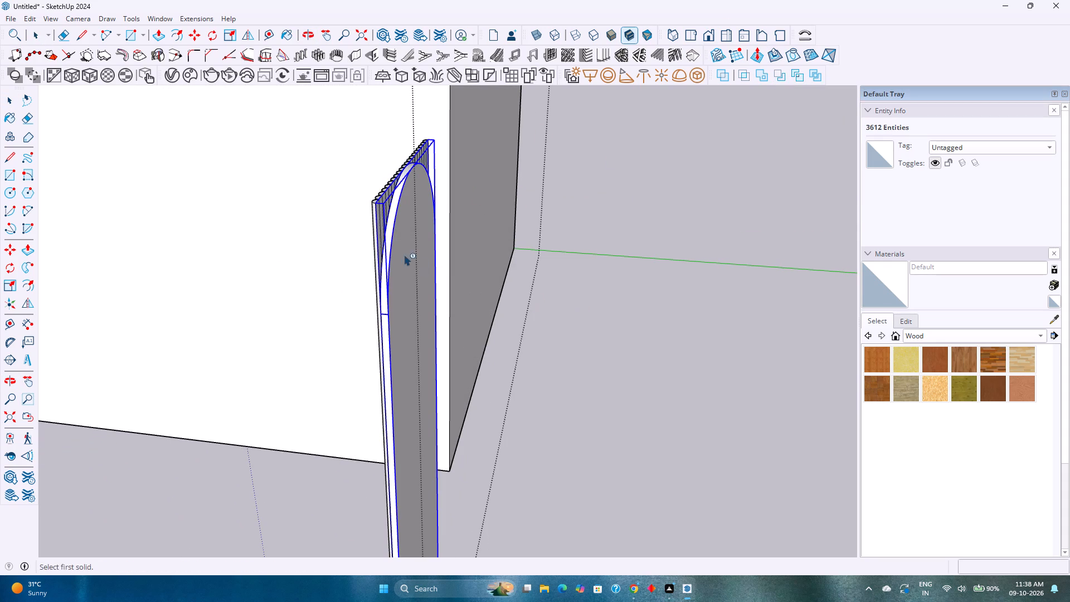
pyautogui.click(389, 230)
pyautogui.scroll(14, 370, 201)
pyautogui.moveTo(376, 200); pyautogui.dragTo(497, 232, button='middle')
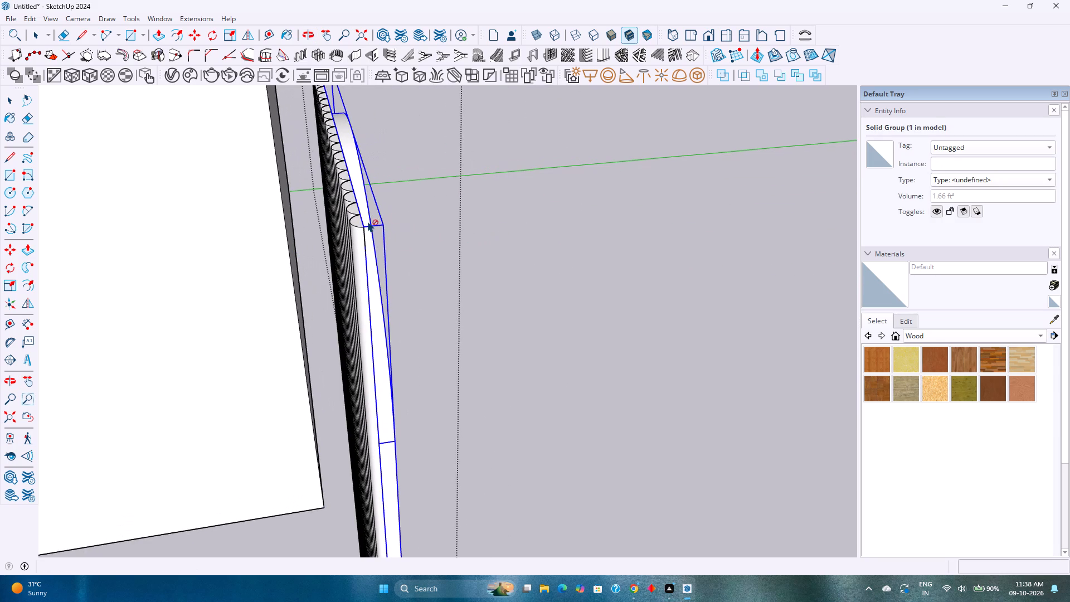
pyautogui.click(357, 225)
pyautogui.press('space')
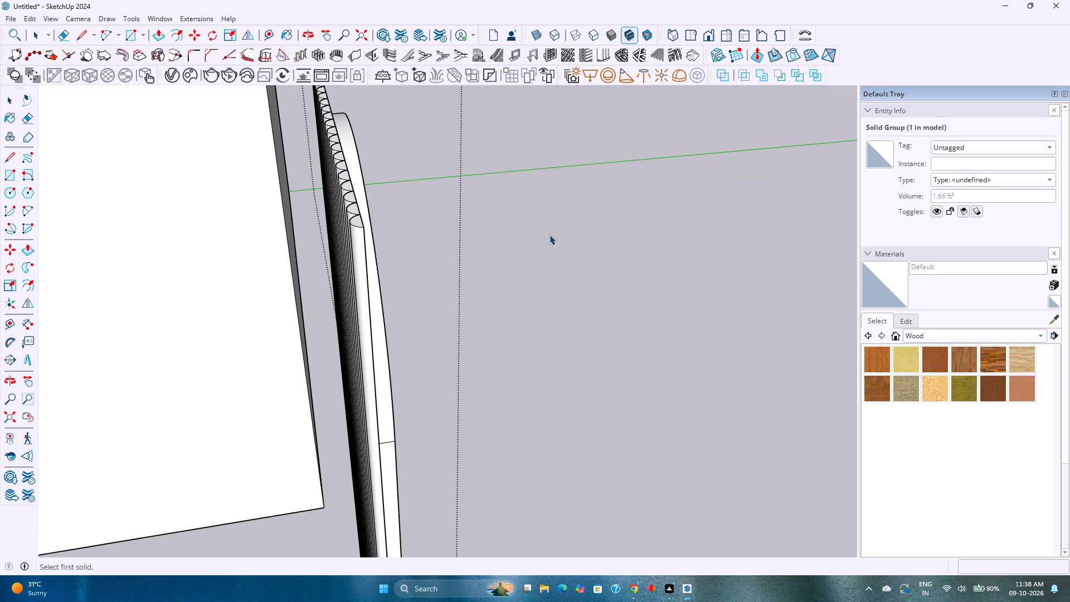
# Undo the recent edits to the fluted panel, including the exploding of its flute components.
pyautogui.hotkey('ctrl', 'z')
pyautogui.hotkey('ctrl', 'z')
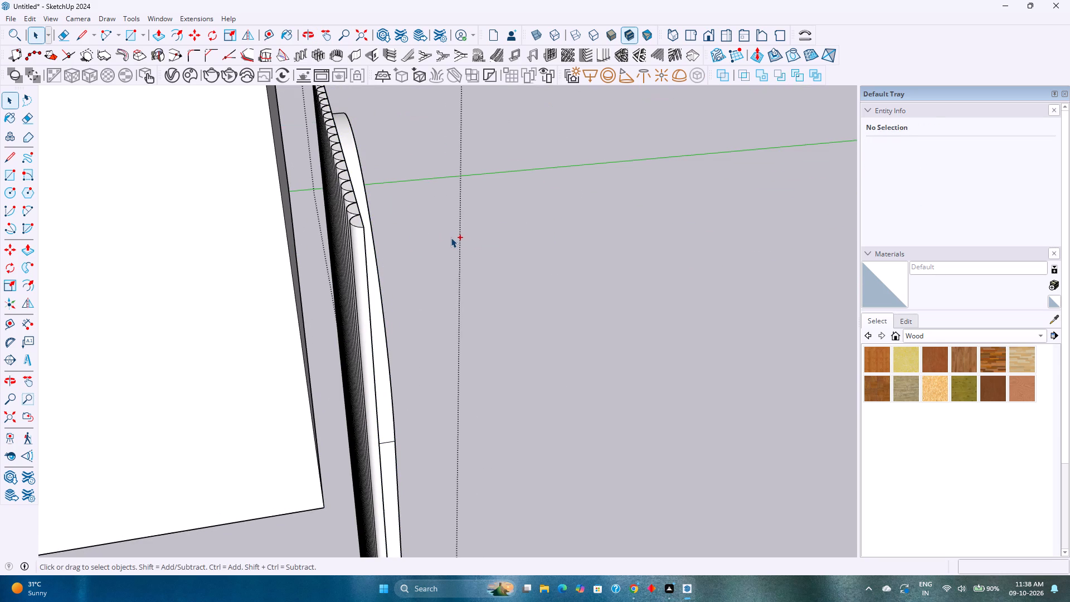
pyautogui.hotkey('ctrl', 'z')
pyautogui.hotkey('ctrl', 'z')
pyautogui.hotkey('ctrl', 'z')
pyautogui.press('space')
pyautogui.hotkey('ctrl', 'z')
pyautogui.press('space')
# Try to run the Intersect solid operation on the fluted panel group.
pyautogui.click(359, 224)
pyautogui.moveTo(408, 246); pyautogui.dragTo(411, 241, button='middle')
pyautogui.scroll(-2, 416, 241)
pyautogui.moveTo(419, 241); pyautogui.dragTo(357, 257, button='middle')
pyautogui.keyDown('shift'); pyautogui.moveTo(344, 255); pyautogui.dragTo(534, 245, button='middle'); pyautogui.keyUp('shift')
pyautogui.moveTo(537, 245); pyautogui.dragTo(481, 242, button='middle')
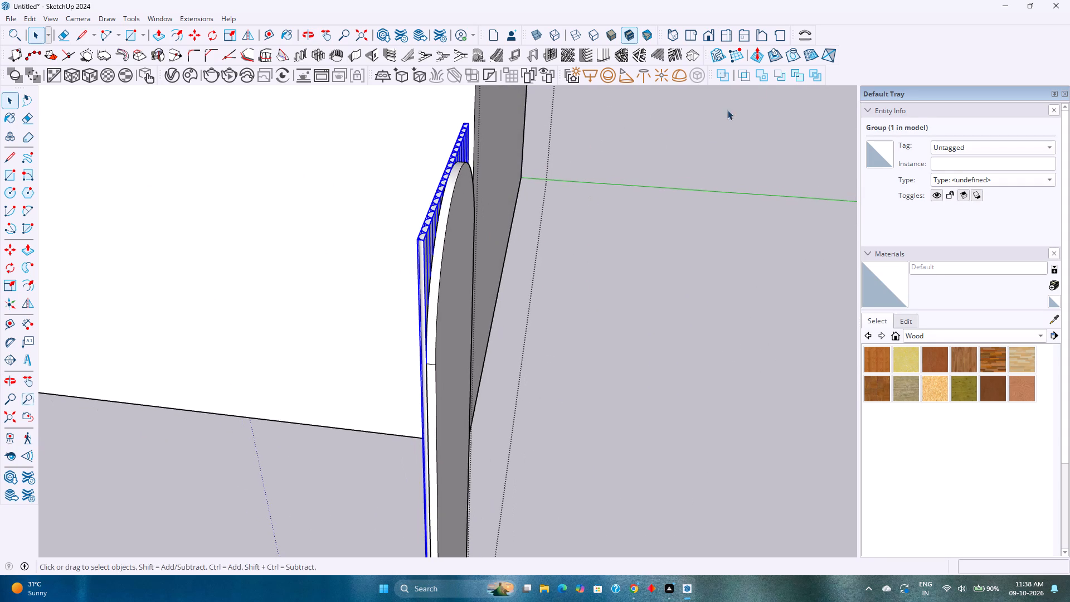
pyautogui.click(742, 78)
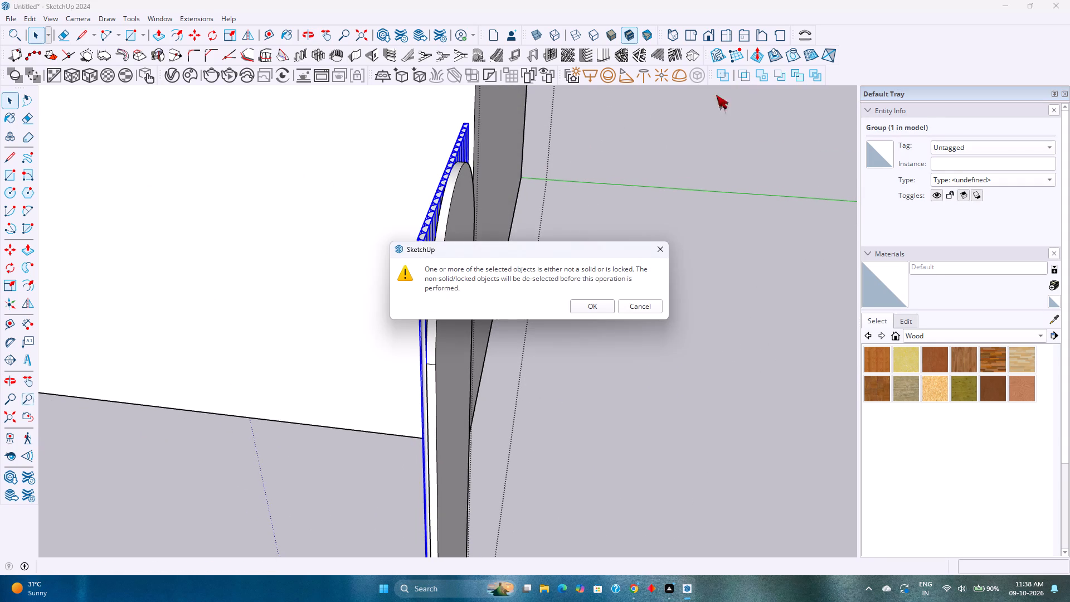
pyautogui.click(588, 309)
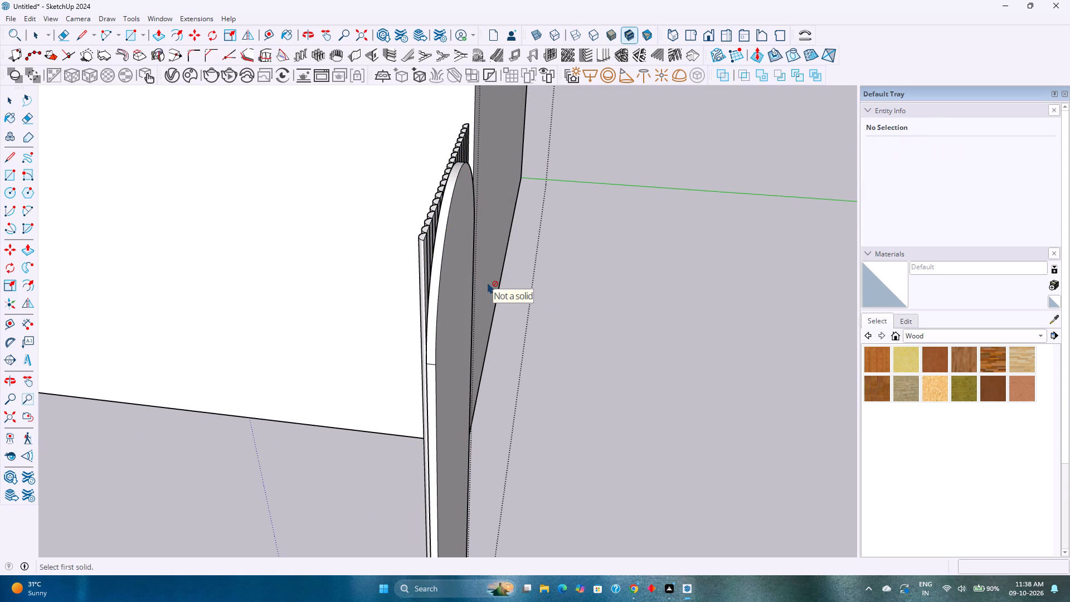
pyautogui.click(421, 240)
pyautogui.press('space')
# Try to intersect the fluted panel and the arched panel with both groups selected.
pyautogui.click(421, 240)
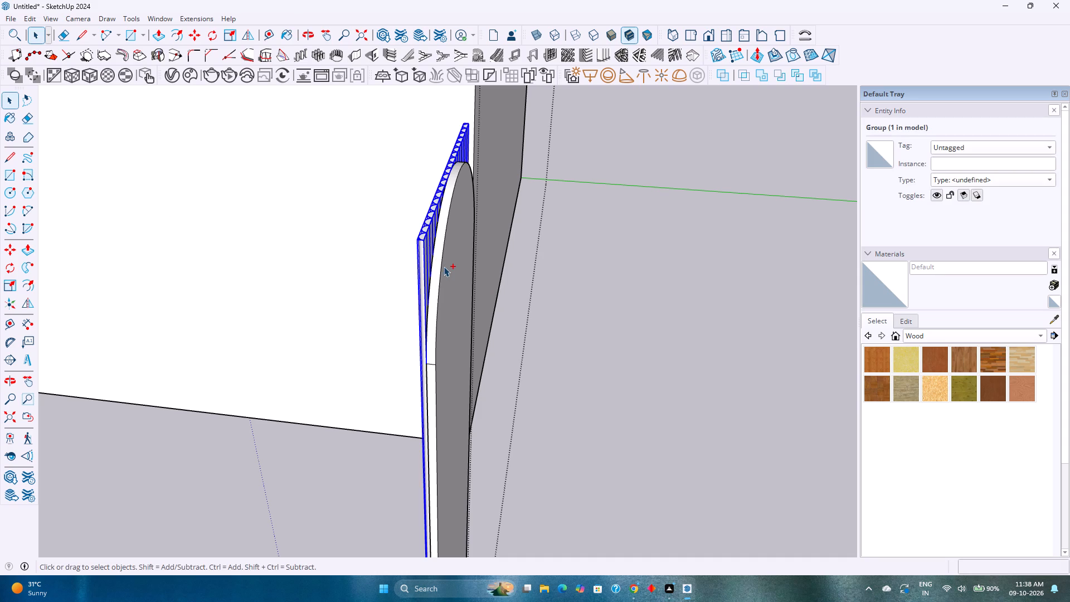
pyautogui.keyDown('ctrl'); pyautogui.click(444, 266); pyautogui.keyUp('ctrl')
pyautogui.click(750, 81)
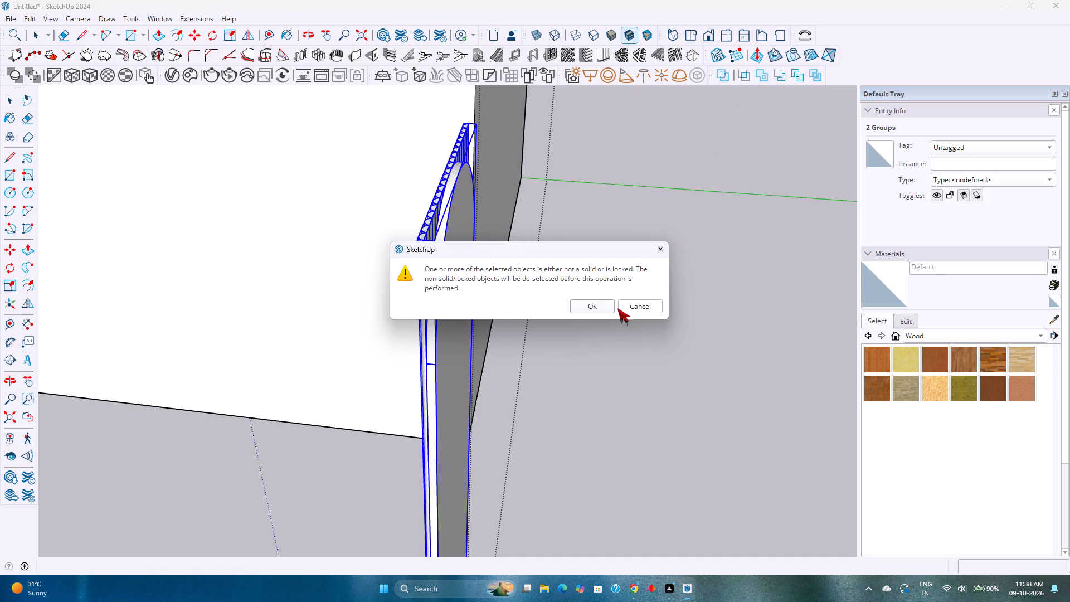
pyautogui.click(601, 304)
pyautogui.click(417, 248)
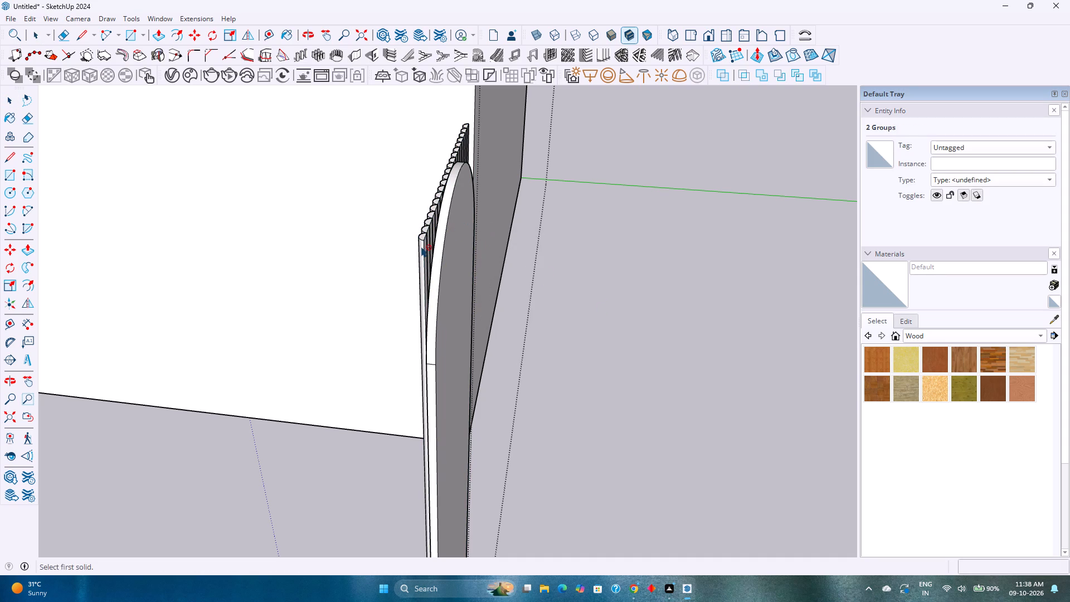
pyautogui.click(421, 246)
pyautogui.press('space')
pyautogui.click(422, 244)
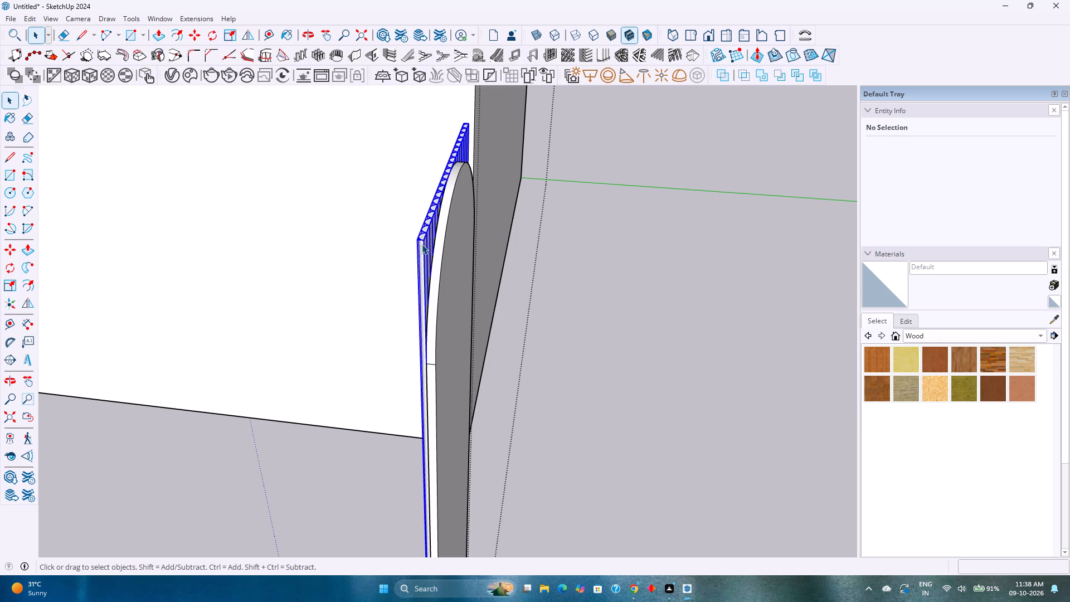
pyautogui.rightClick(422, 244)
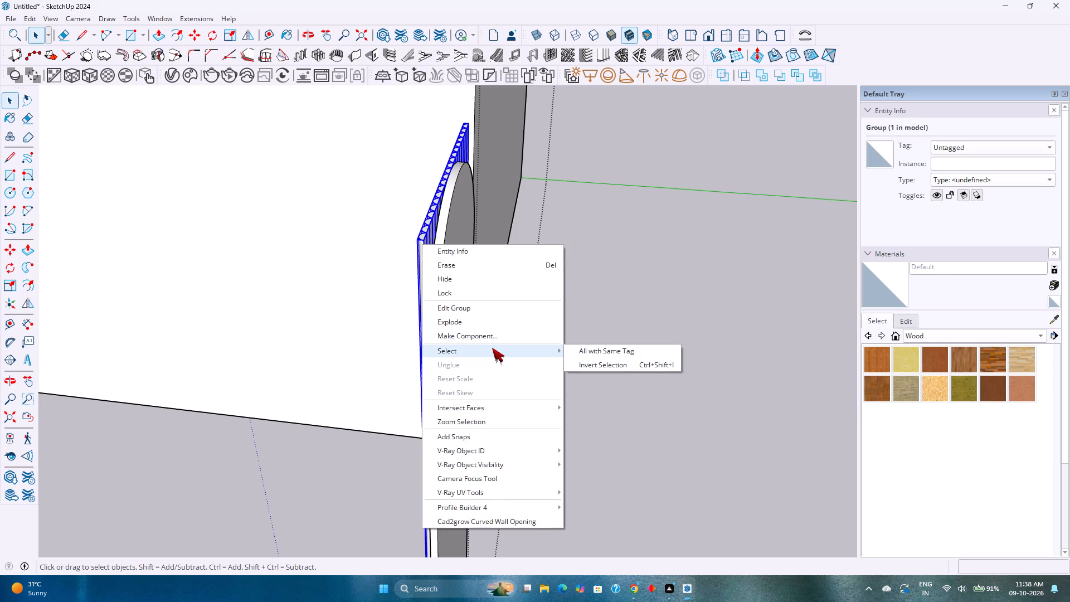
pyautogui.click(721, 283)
# Explode all instances of the flute component inside the fluted panel group and exit the group.
pyautogui.click(425, 244)
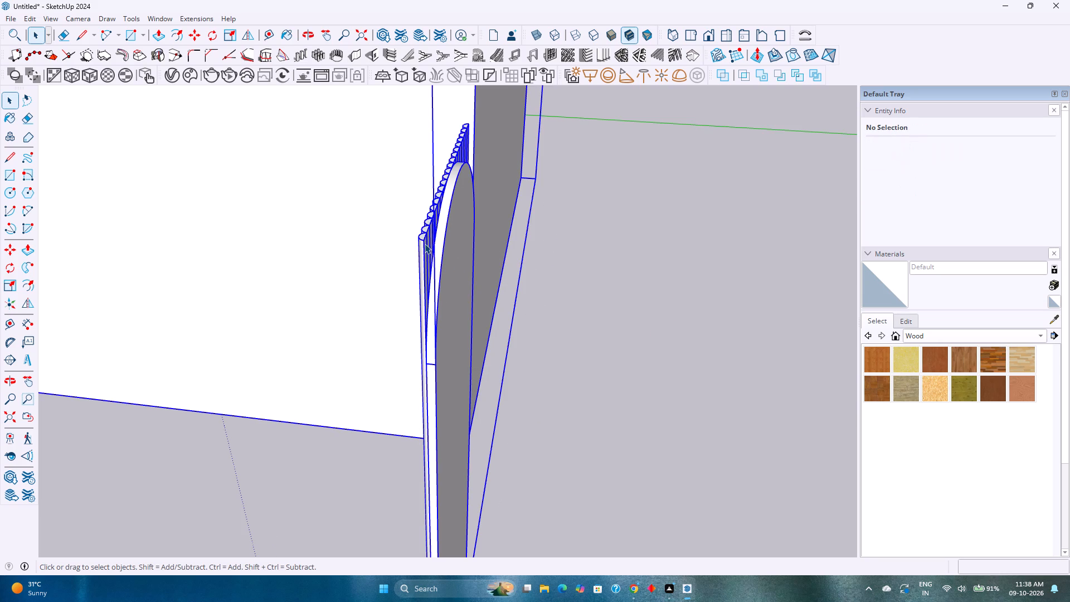
pyautogui.doubleClick(420, 244)
pyautogui.doubleClick(420, 244)
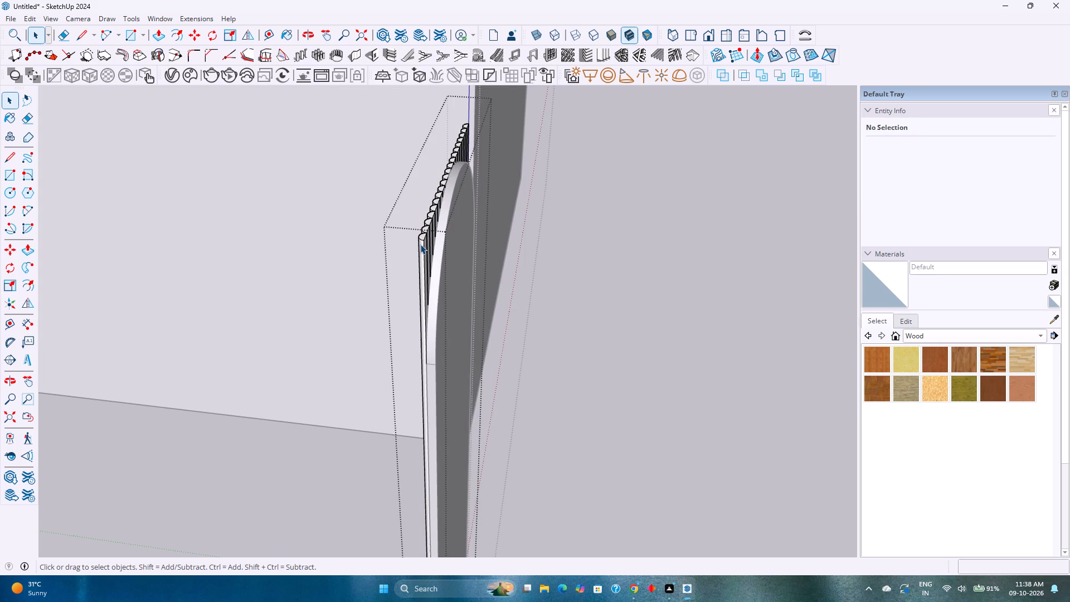
pyautogui.click(424, 243)
pyautogui.moveTo(423, 243); pyautogui.dragTo(533, 289, button='middle')
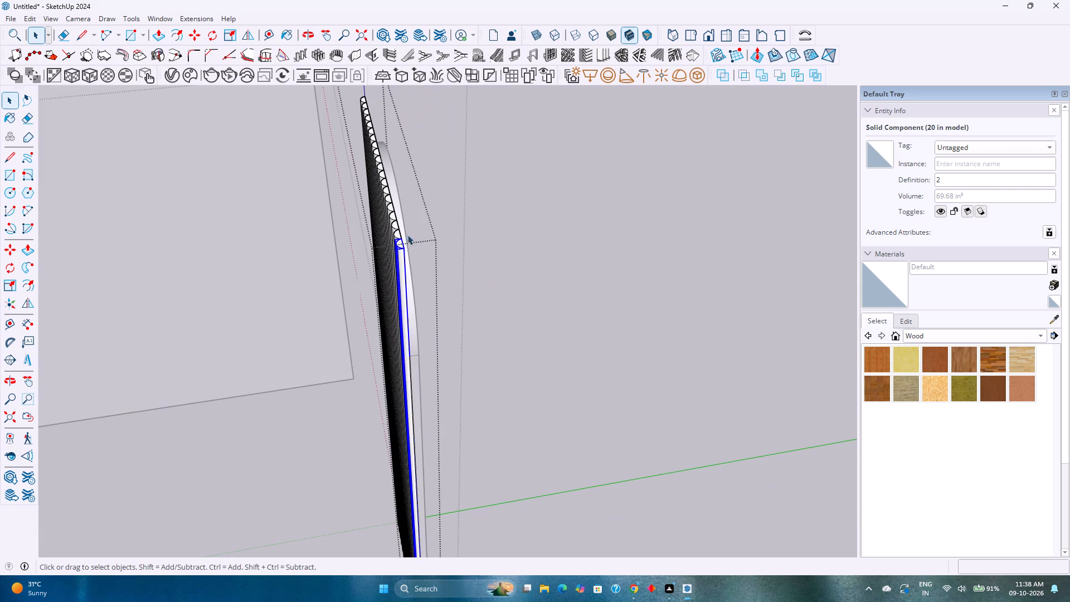
pyautogui.scroll(6, 403, 234)
pyautogui.rightClick(399, 244)
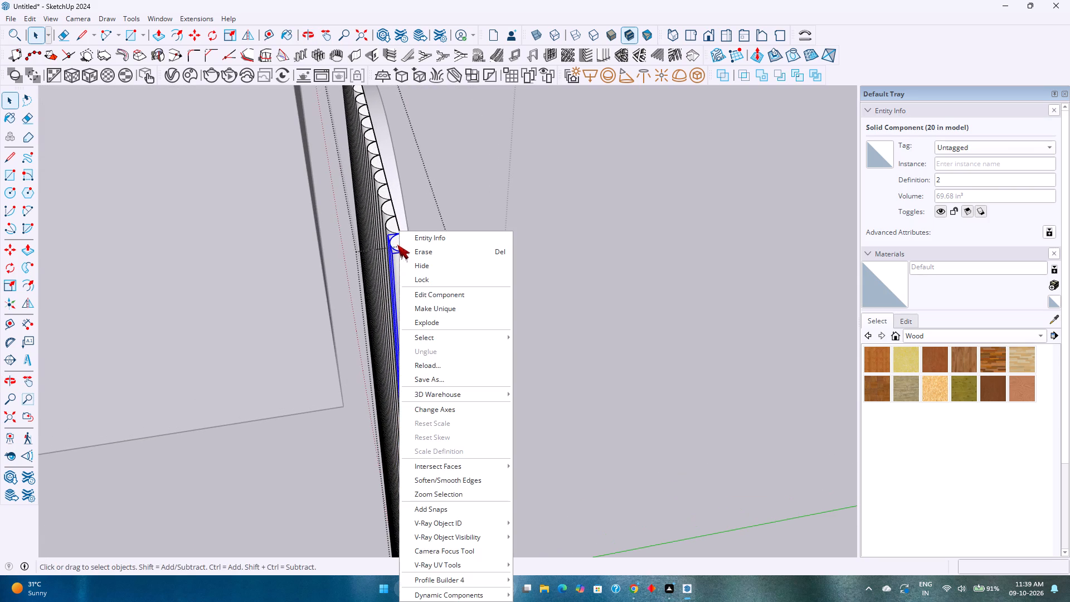
pyautogui.click(450, 338)
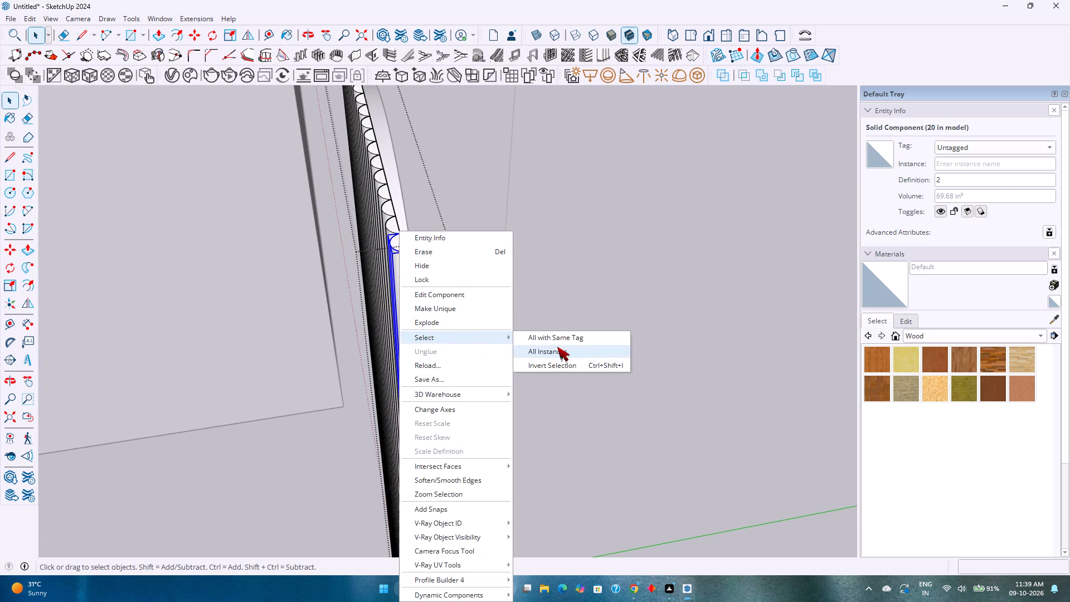
pyautogui.click(558, 347)
pyautogui.rightClick(392, 236)
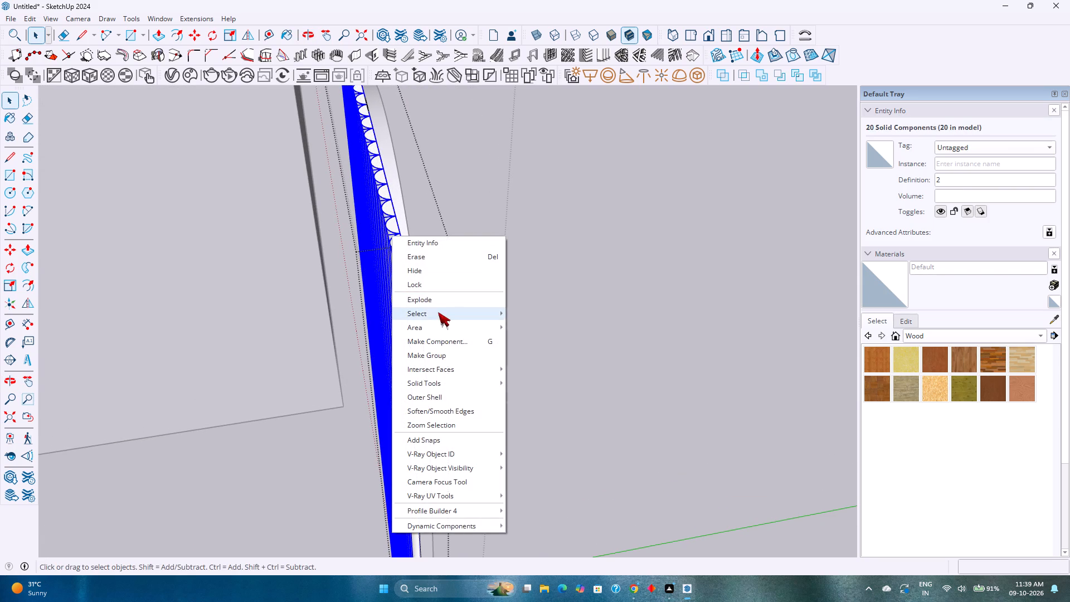
pyautogui.click(435, 299)
pyautogui.click(572, 299)
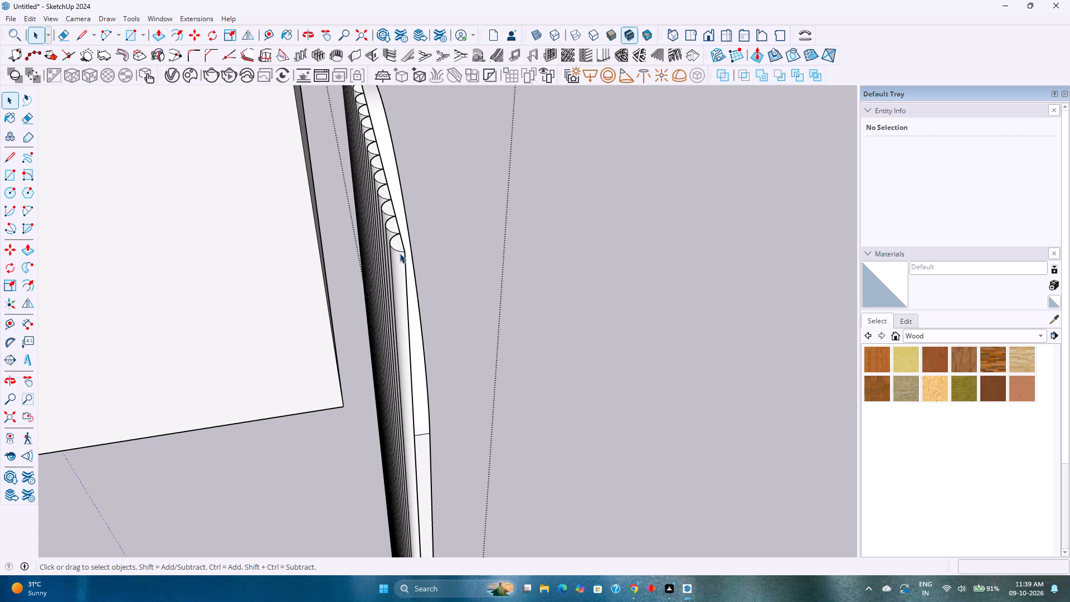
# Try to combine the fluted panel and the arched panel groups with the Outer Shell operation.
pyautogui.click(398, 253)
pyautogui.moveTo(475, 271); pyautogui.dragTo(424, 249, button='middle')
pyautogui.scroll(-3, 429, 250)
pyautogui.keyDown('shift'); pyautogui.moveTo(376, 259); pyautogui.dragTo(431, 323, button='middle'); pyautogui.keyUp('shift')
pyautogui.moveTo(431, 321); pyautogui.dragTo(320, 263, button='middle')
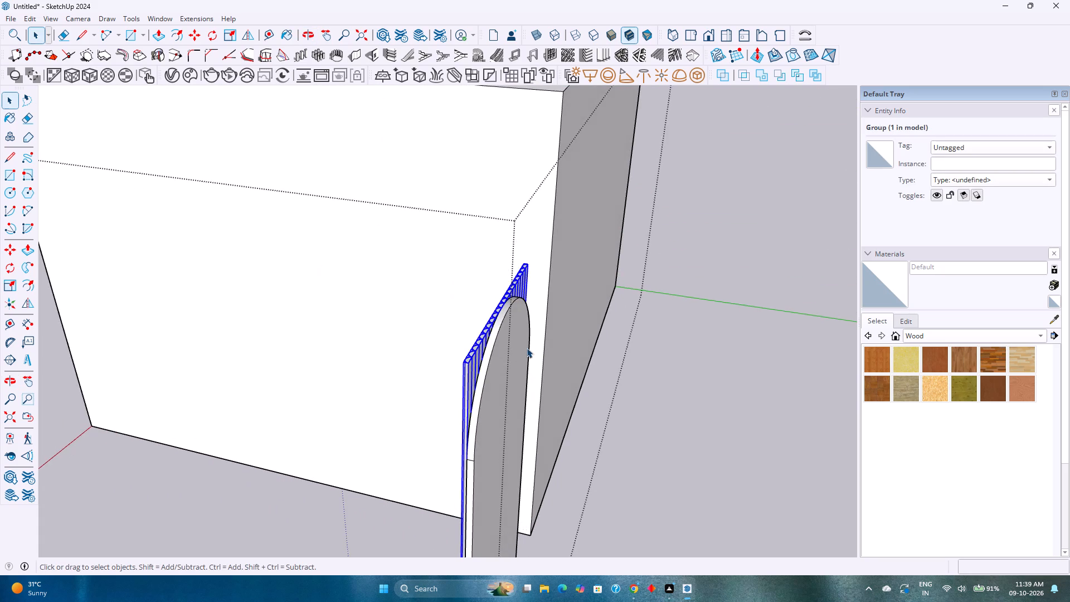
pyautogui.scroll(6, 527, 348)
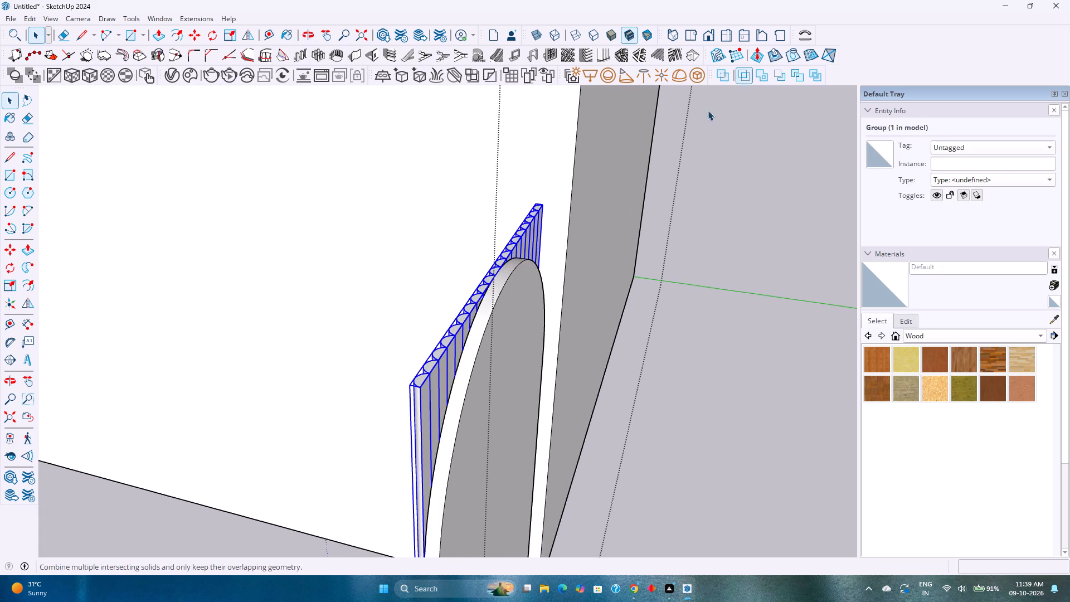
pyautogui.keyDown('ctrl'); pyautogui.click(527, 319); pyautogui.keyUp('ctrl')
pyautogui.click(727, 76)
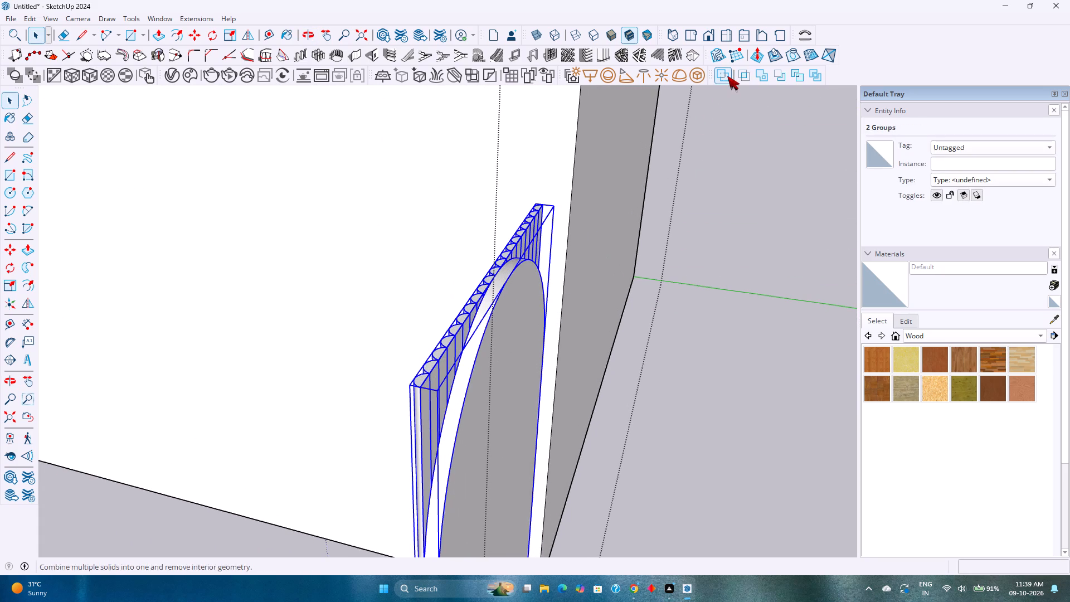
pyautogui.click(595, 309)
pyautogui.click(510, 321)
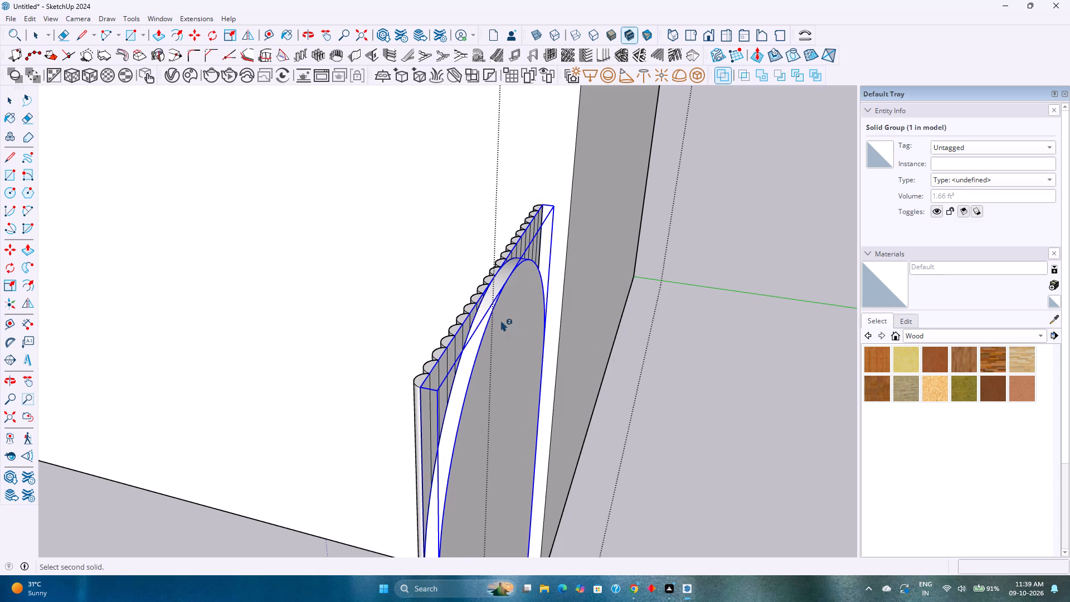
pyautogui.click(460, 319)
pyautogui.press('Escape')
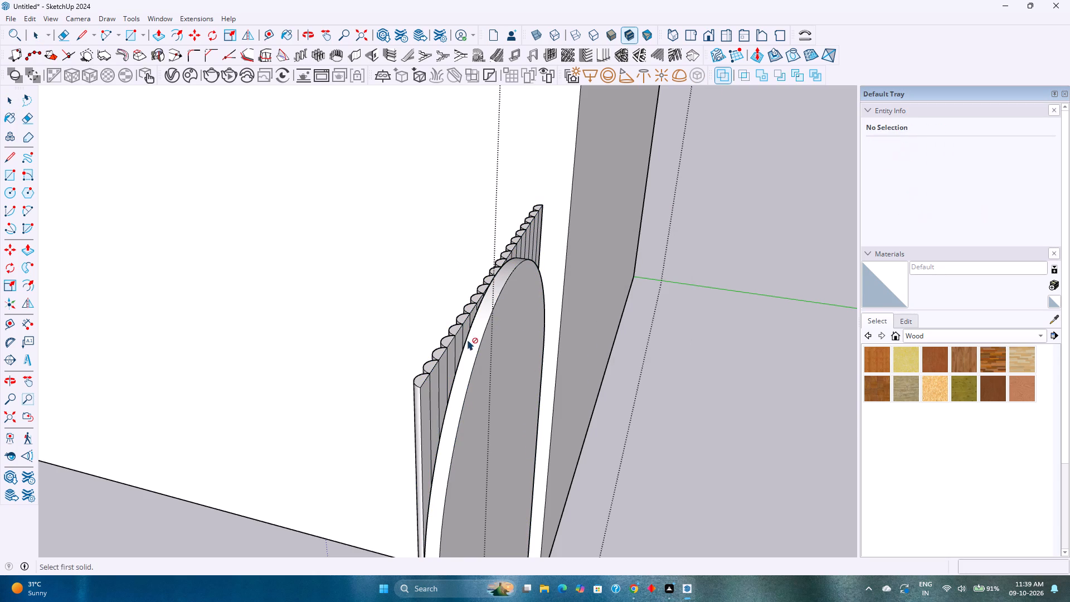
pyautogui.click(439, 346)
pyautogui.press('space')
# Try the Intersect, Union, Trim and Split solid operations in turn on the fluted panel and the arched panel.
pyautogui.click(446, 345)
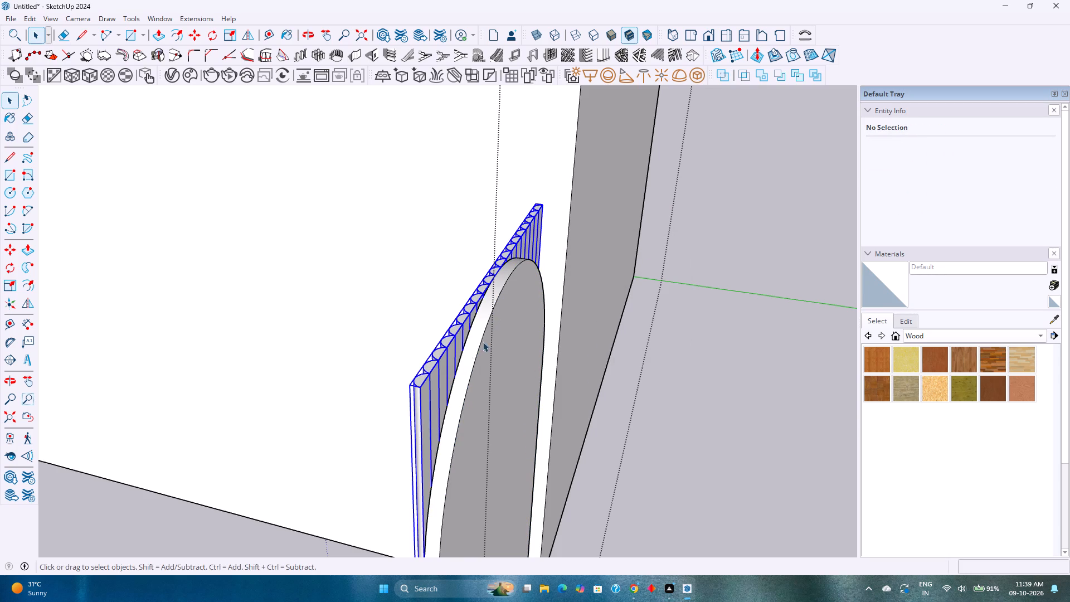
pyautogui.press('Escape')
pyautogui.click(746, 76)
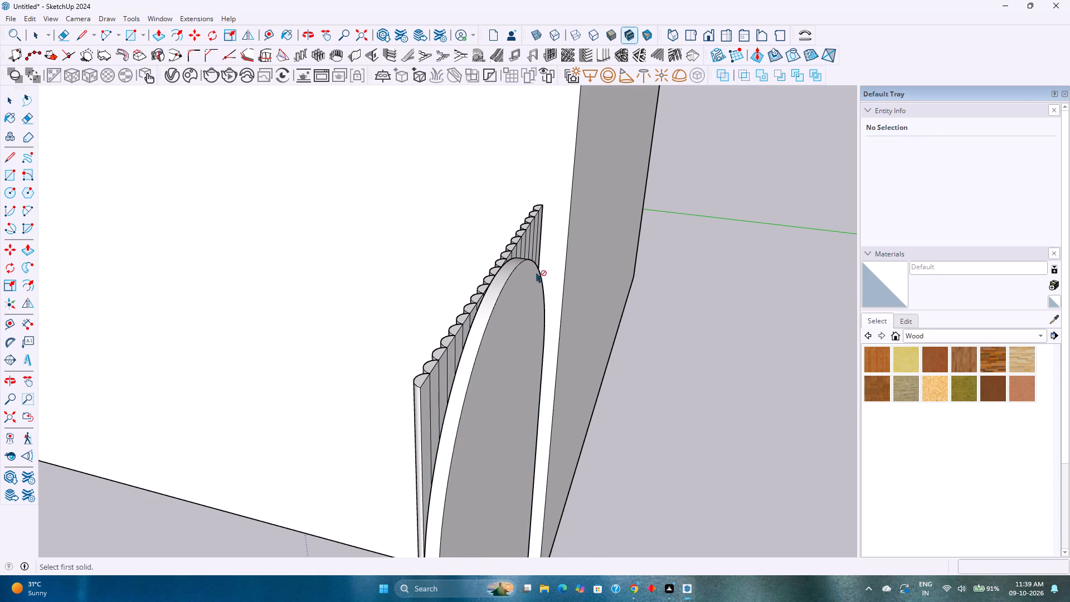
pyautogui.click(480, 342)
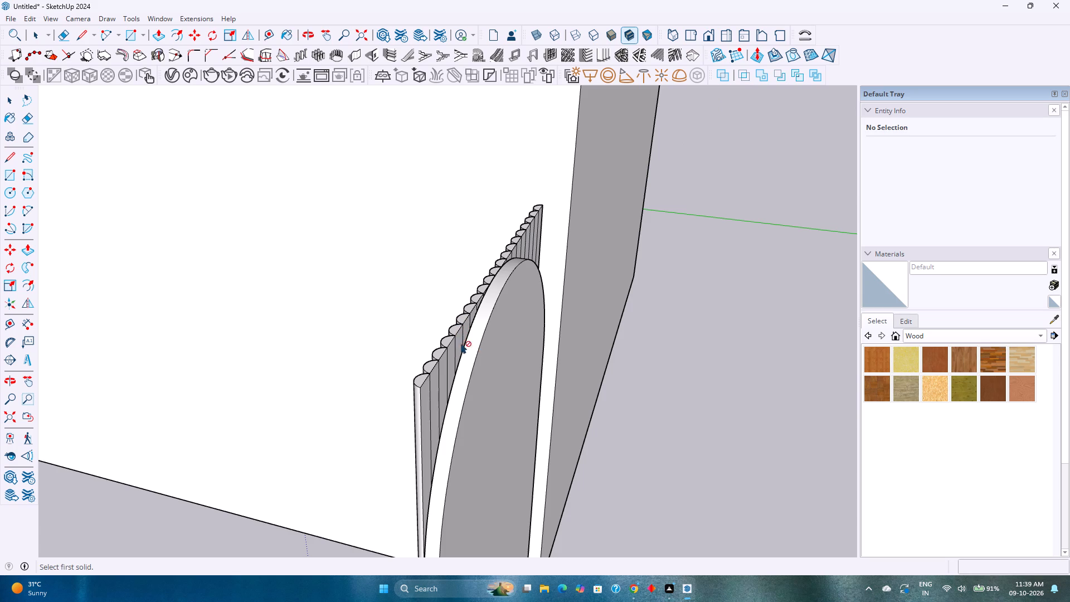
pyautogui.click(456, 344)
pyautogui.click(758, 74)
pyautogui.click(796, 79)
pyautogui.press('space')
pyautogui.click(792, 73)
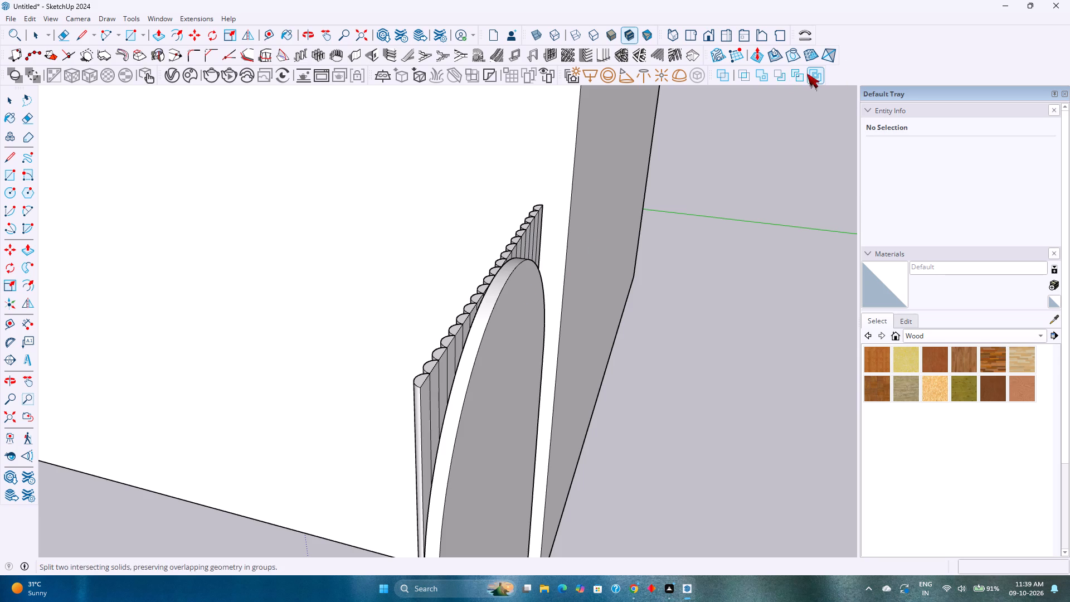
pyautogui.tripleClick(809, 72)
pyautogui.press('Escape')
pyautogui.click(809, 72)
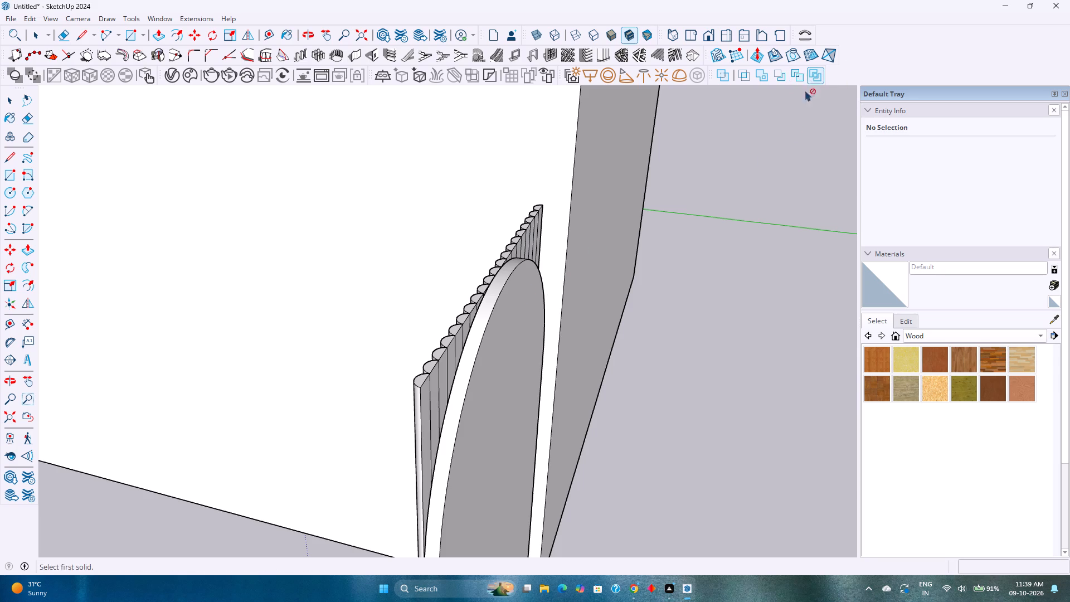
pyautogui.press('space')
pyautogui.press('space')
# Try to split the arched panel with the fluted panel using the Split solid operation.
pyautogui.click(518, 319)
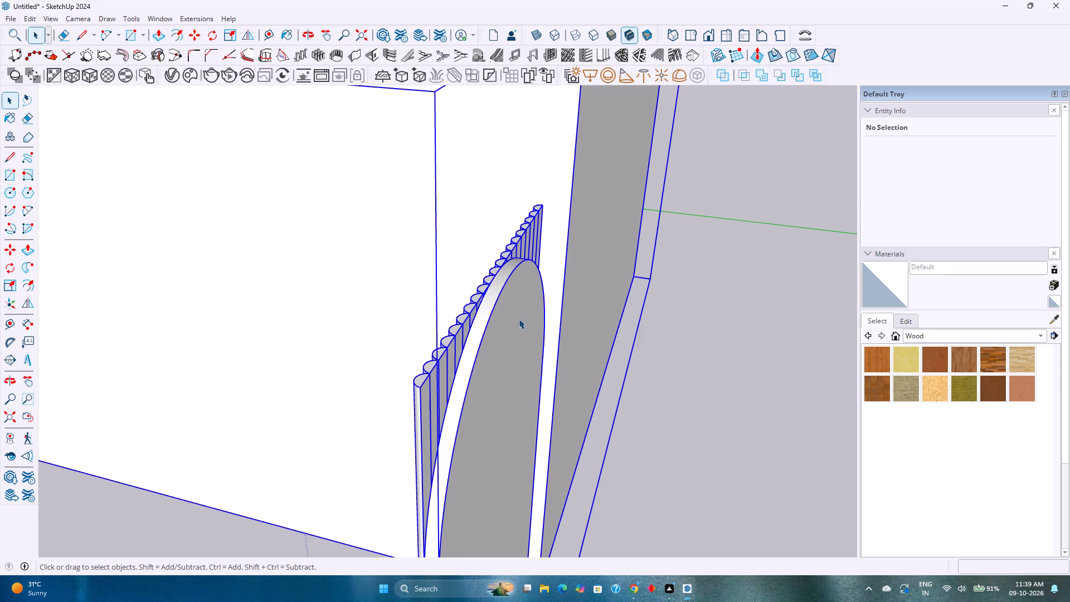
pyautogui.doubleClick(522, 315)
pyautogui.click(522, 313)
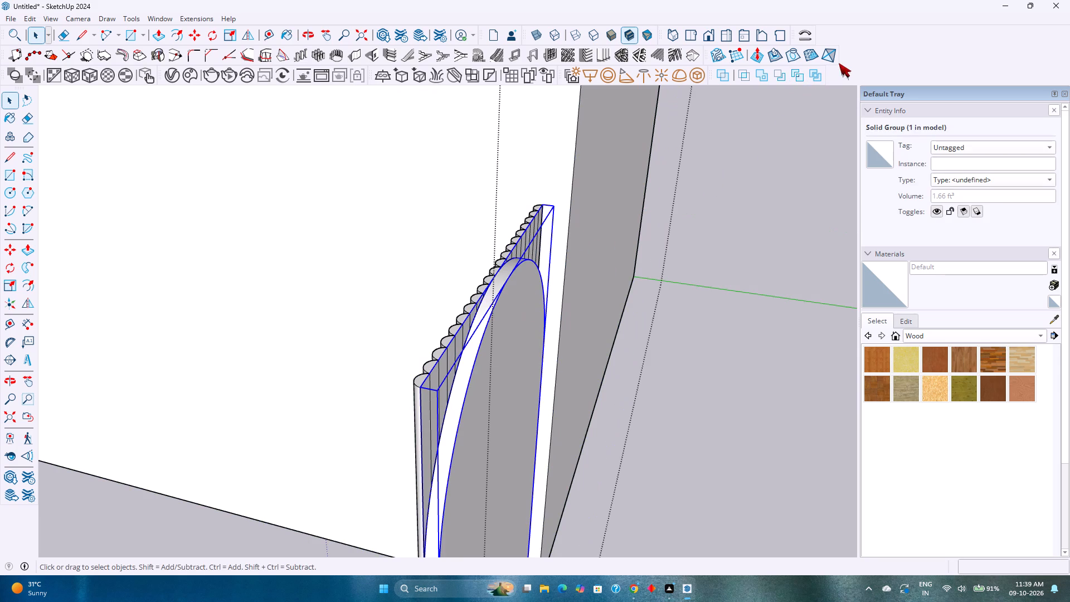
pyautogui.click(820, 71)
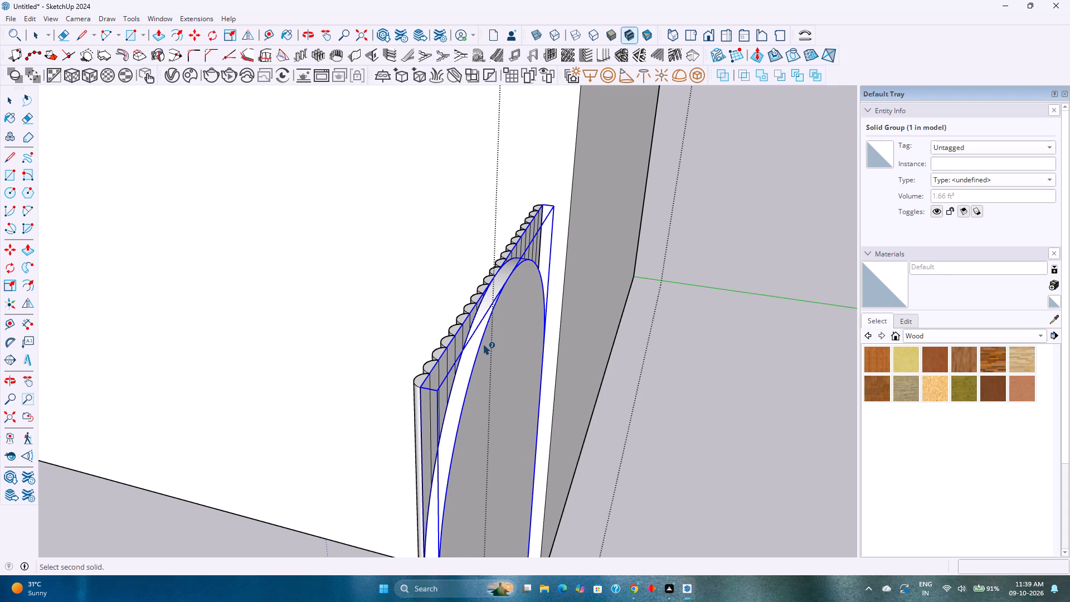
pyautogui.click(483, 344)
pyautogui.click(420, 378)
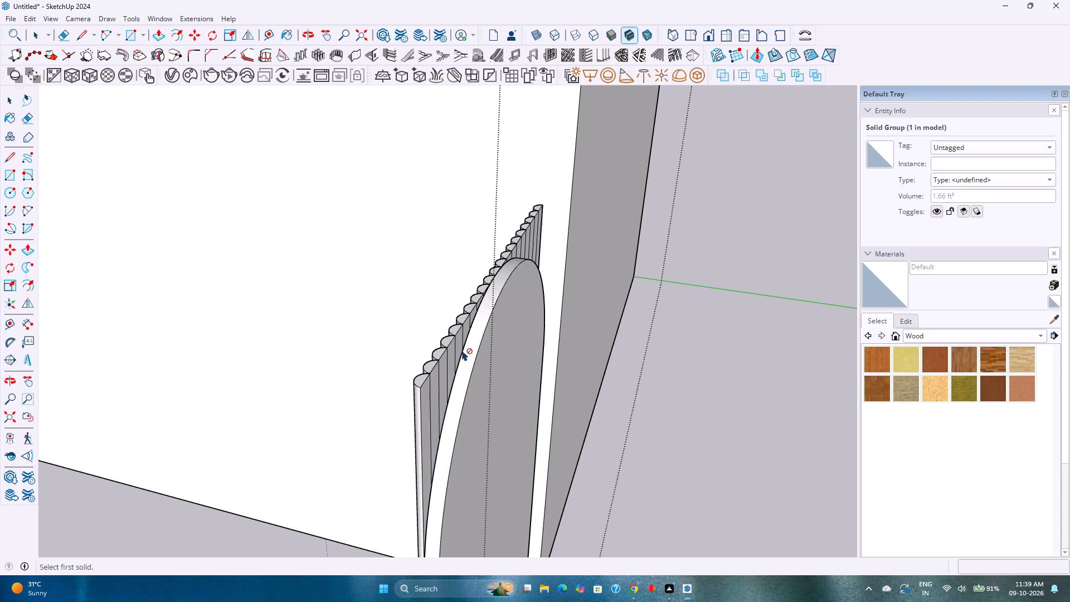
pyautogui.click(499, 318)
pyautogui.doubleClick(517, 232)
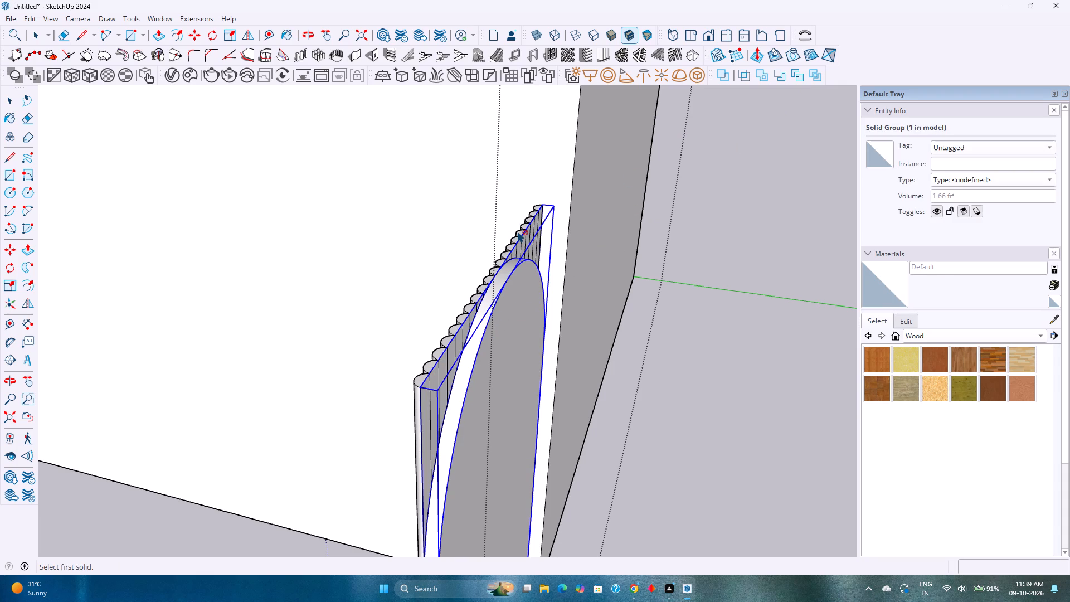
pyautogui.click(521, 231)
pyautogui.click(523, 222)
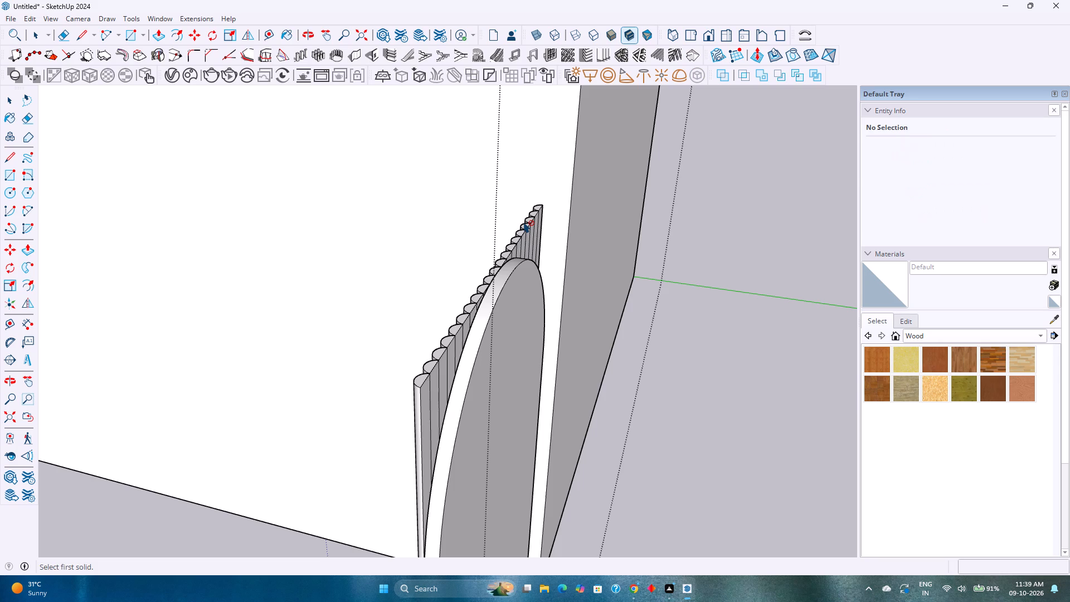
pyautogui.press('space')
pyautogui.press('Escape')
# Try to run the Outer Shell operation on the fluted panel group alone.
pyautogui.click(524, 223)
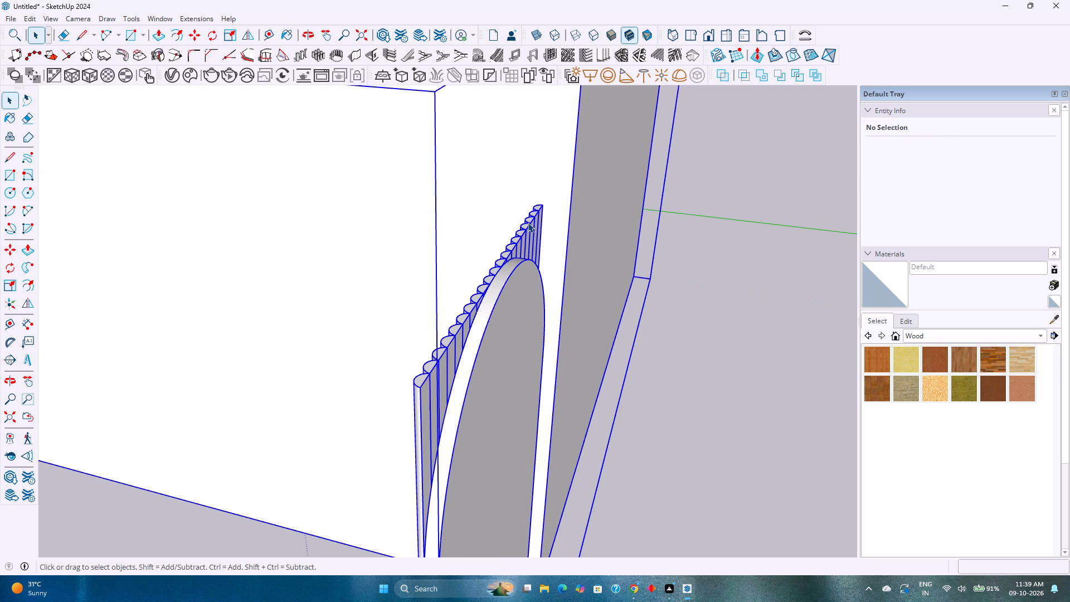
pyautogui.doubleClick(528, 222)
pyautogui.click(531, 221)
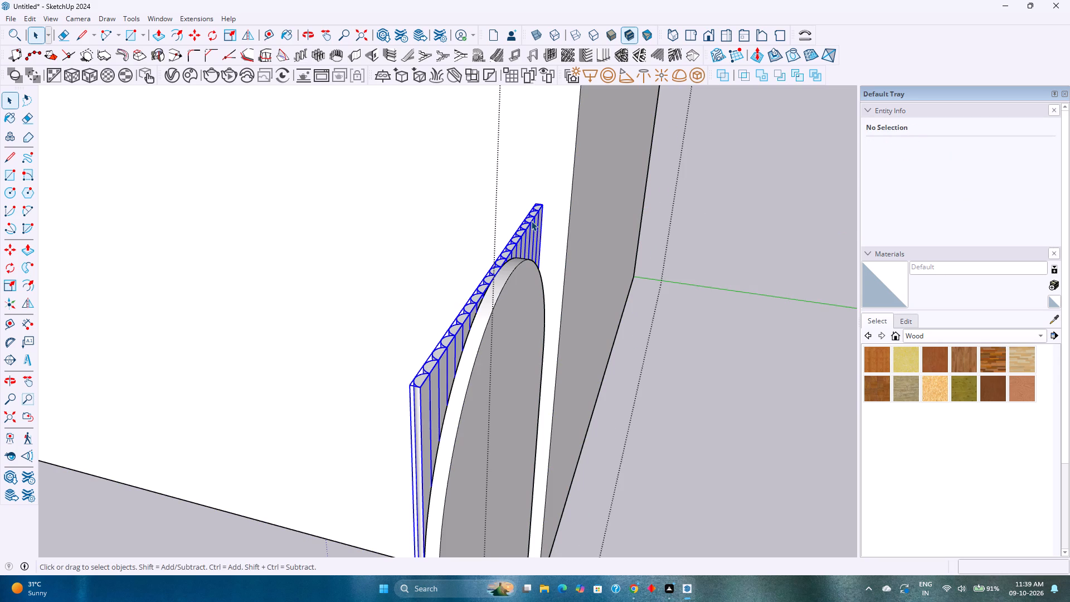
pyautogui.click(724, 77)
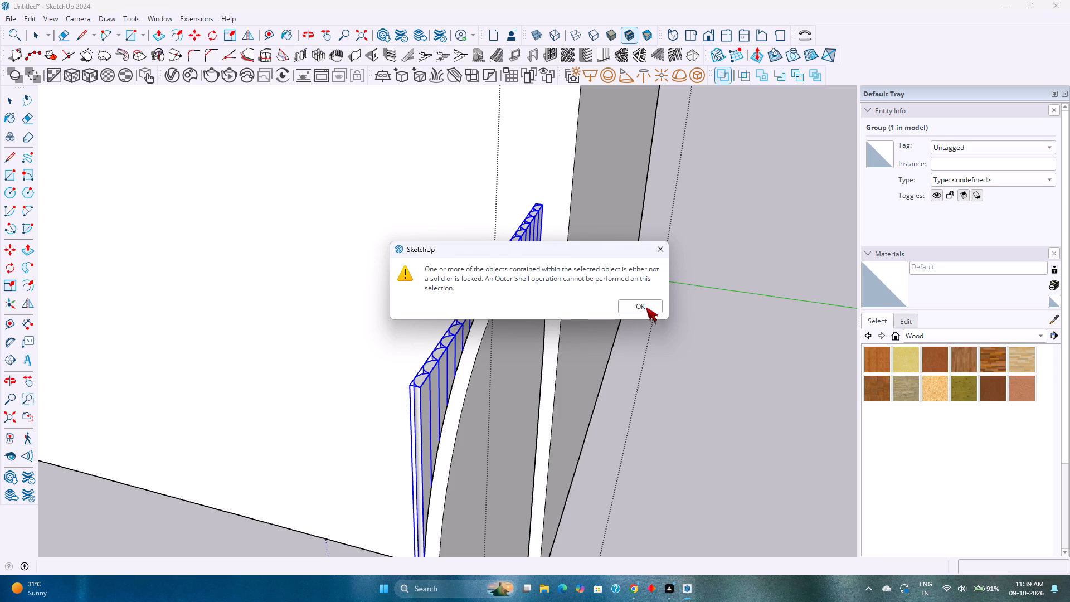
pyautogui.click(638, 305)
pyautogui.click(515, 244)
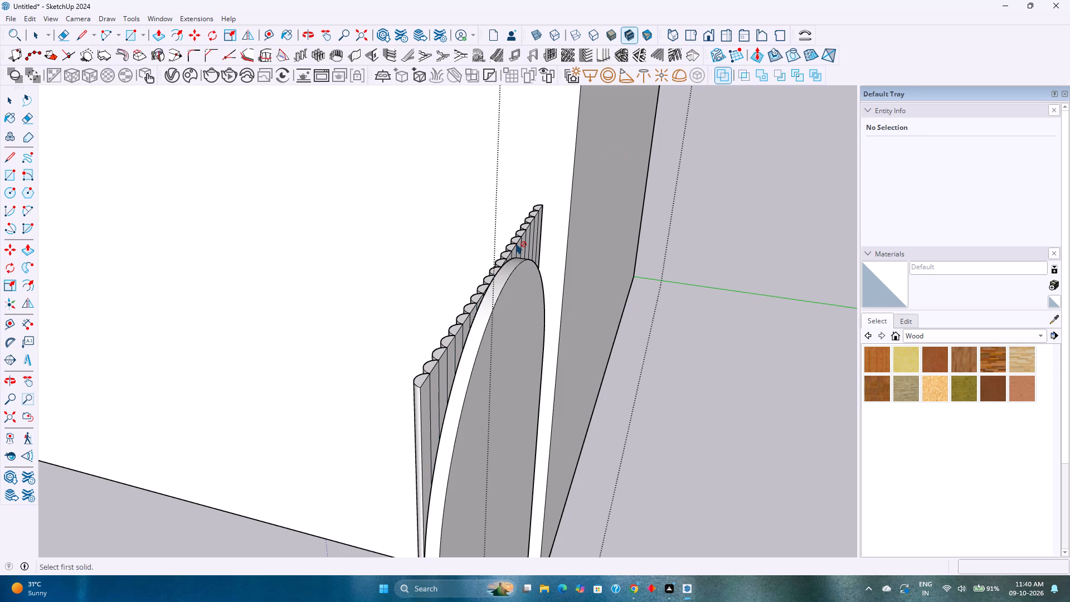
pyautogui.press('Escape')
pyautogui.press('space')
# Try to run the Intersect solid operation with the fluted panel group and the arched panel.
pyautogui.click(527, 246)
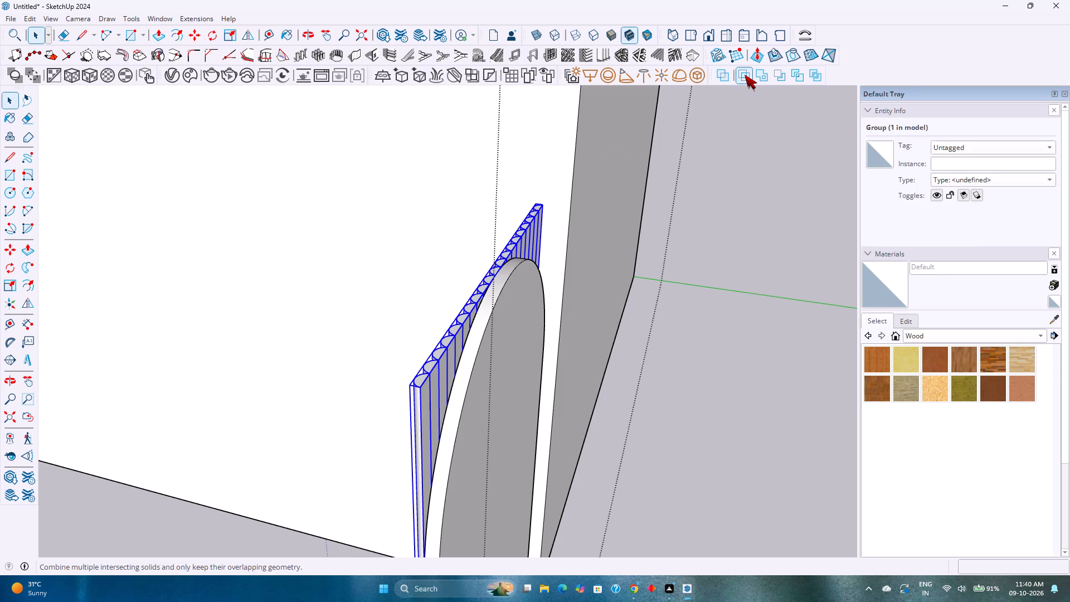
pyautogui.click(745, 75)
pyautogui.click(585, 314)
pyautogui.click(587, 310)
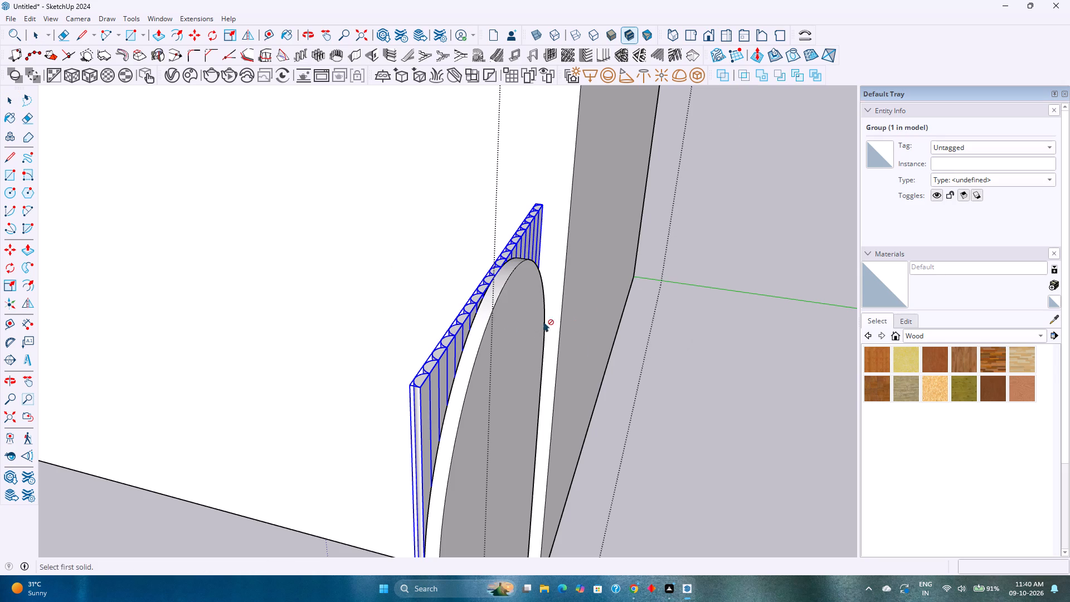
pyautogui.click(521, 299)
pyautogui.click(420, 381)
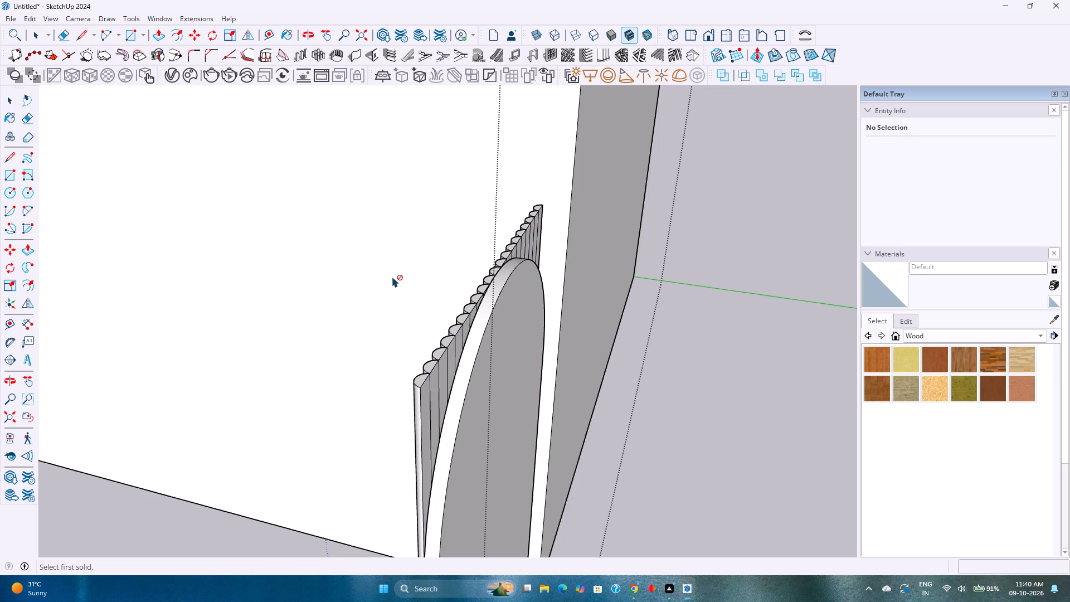
# Undo the earlier flute explosion and the move that placed the fluted panel against the arched panel.
pyautogui.hotkey('ctrl', 'z')
pyautogui.hotkey('ctrl', 'z')
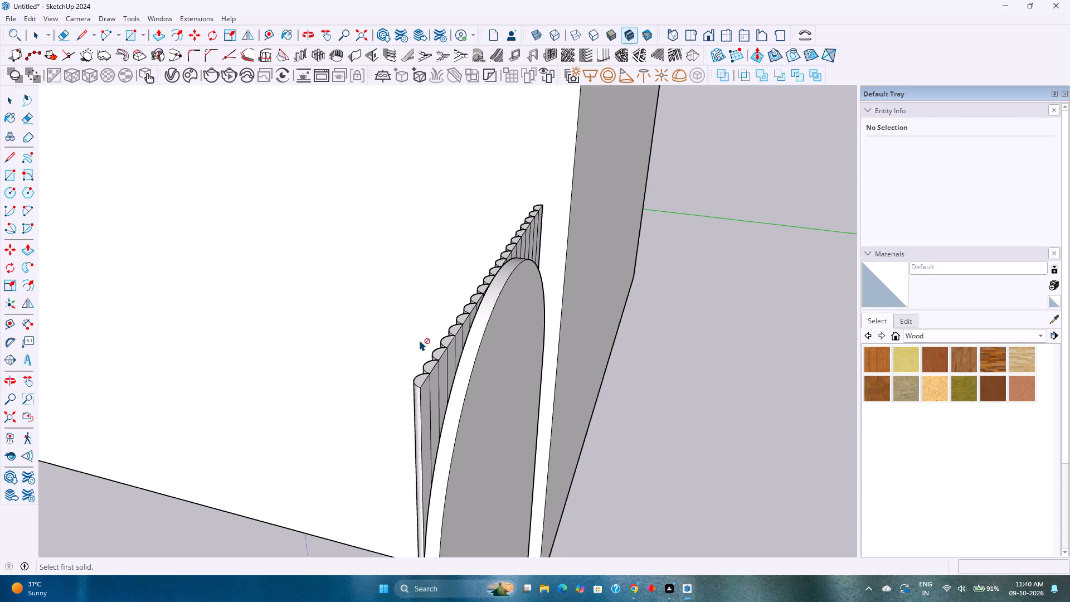
pyautogui.hotkey('ctrl', 'z')
pyautogui.hotkey('ctrl', 'z')
pyautogui.hotkey('ctrl', 'z')
pyautogui.hotkey('ctrl', 'z')
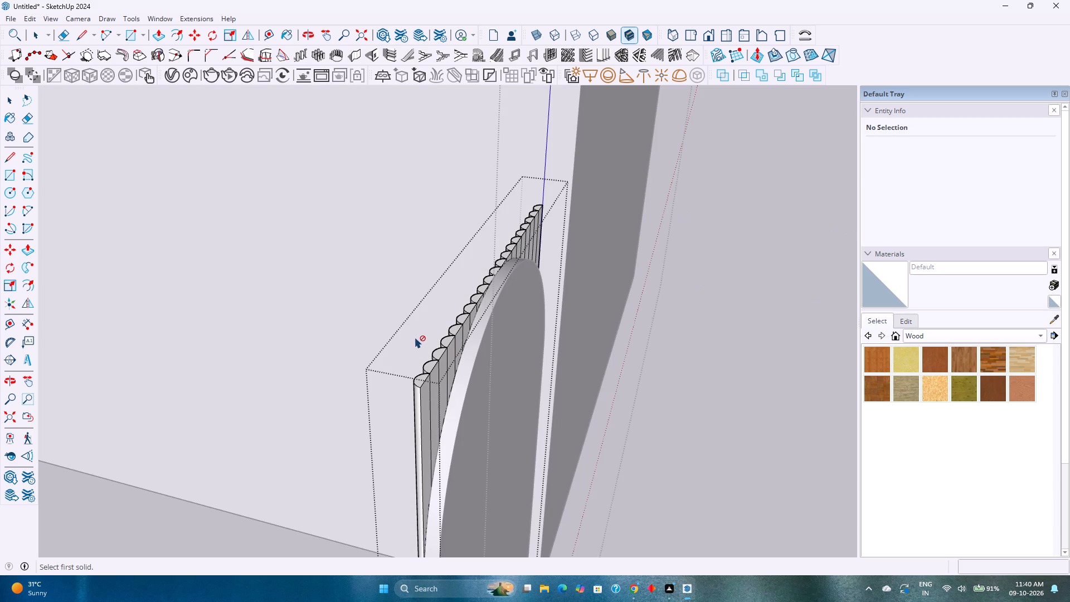
pyautogui.hotkey('ctrl', 'z')
pyautogui.hotkey('ctrl', 'z')
pyautogui.hotkey('ctrl', 'z')
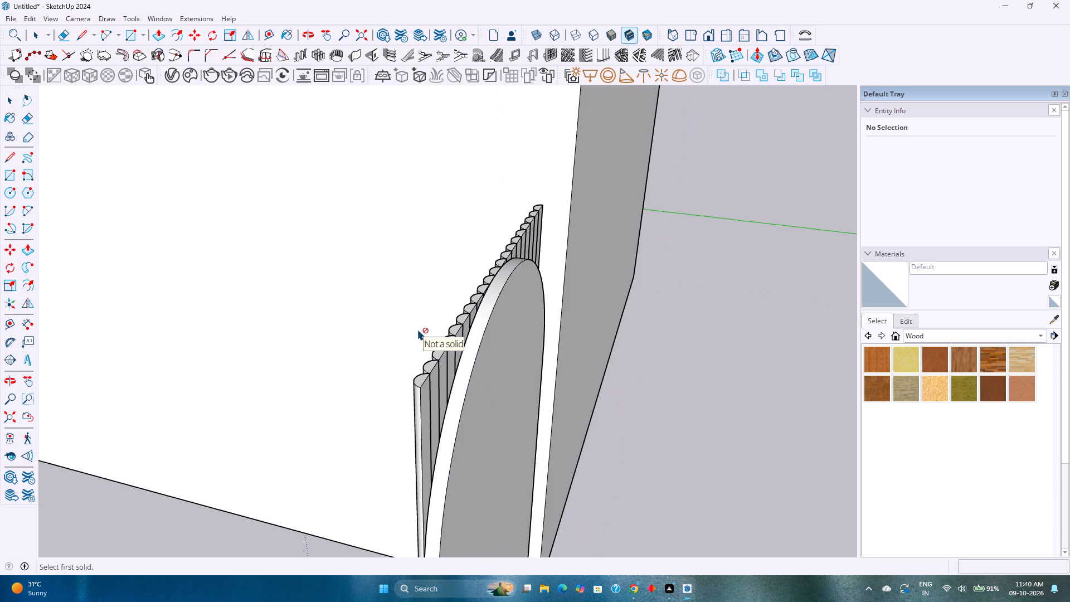
pyautogui.hotkey('ctrl', 'z')
pyautogui.hotkey('ctrl', 'z')
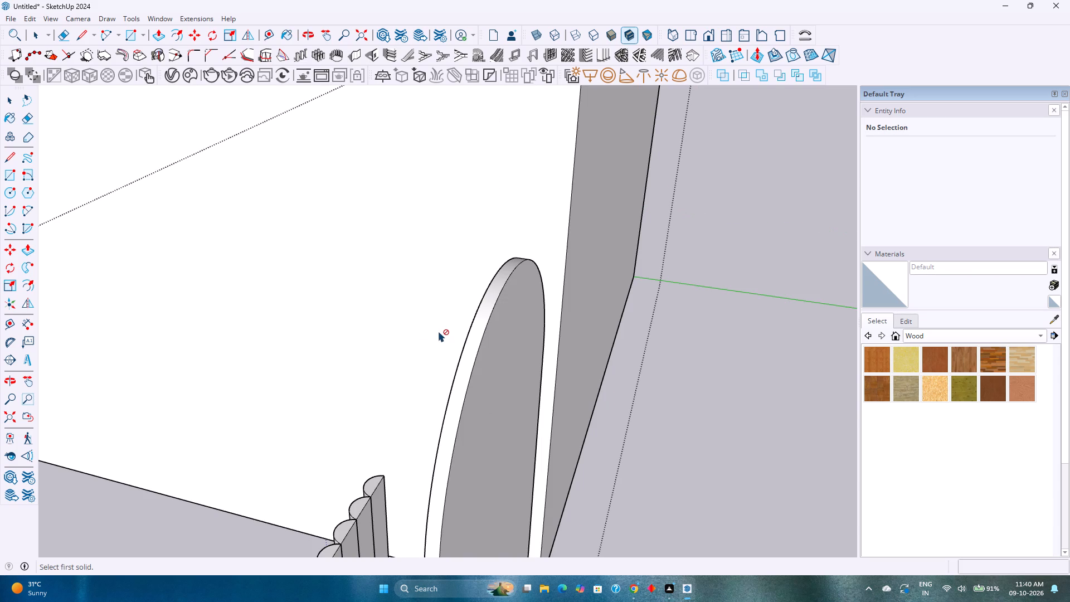
# Open the fluted panel group showing the arch outline and explode all instances of the flute component inside it.
pyautogui.scroll(-5, 436, 332)
pyautogui.moveTo(428, 333); pyautogui.dragTo(586, 308, button='middle')
pyautogui.keyDown('shift'); pyautogui.moveTo(590, 307); pyautogui.dragTo(485, 296, button='middle'); pyautogui.keyUp('shift')
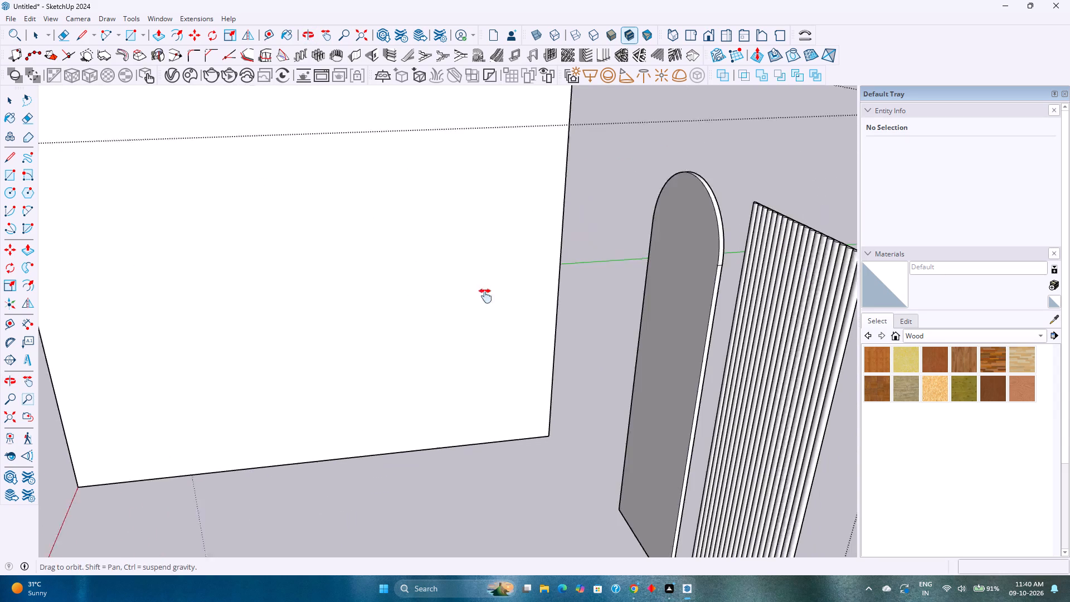
pyautogui.keyDown('shift'); pyautogui.moveTo(485, 296); pyautogui.dragTo(469, 287, button='middle'); pyautogui.keyUp('shift')
pyautogui.moveTo(517, 285); pyautogui.dragTo(319, 282, button='middle')
pyautogui.keyDown('shift'); pyautogui.moveTo(290, 282); pyautogui.dragTo(565, 312, button='middle'); pyautogui.keyUp('shift')
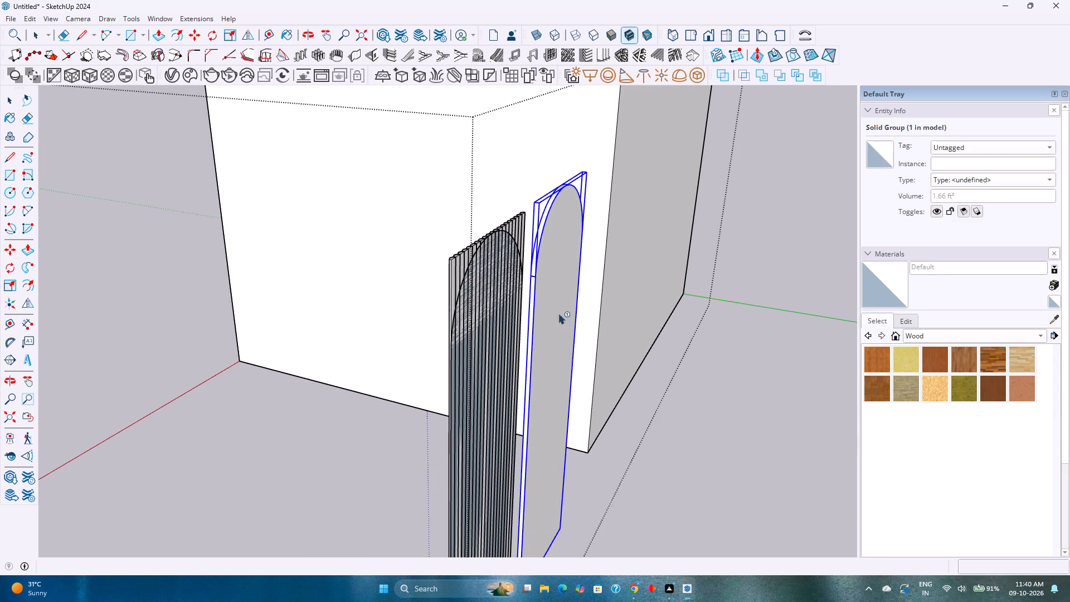
pyautogui.scroll(6, 445, 308)
pyautogui.moveTo(445, 304); pyautogui.dragTo(361, 297, button='middle')
pyautogui.scroll(-9, 362, 295)
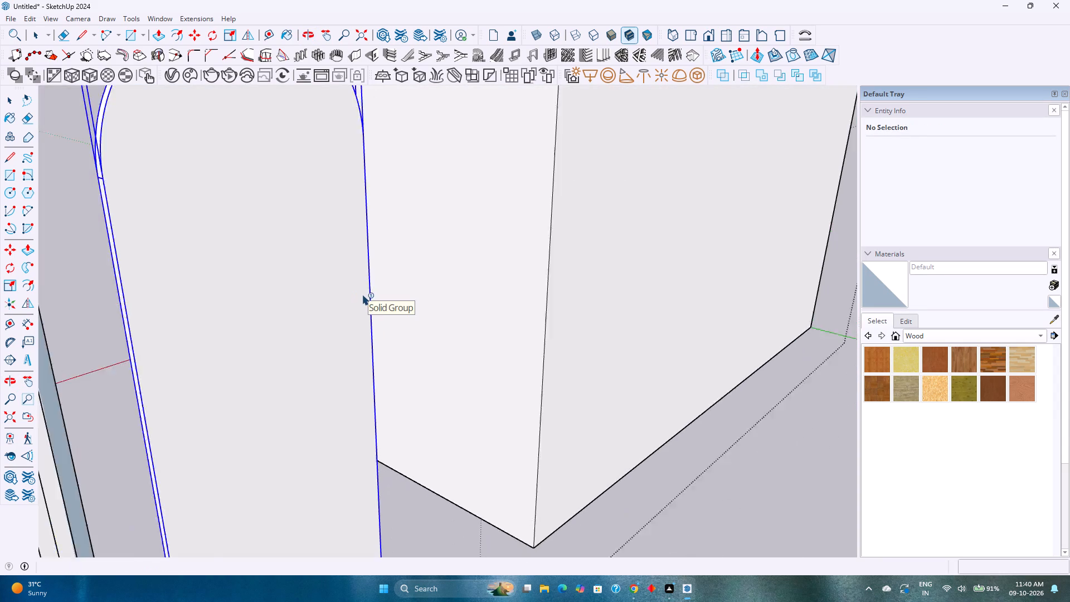
pyautogui.scroll(-6, 362, 295)
pyautogui.keyDown('shift'); pyautogui.moveTo(310, 294); pyautogui.dragTo(483, 313, button='middle'); pyautogui.keyUp('shift')
pyautogui.press('space')
pyautogui.scroll(4, 339, 259)
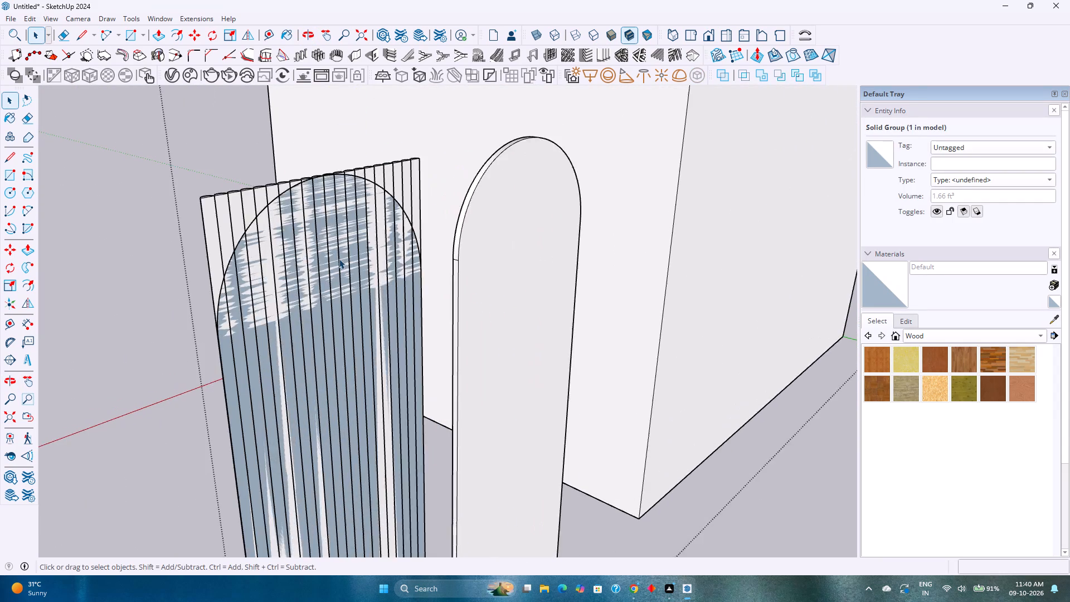
pyautogui.doubleClick(339, 259)
pyautogui.scroll(10, 226, 229)
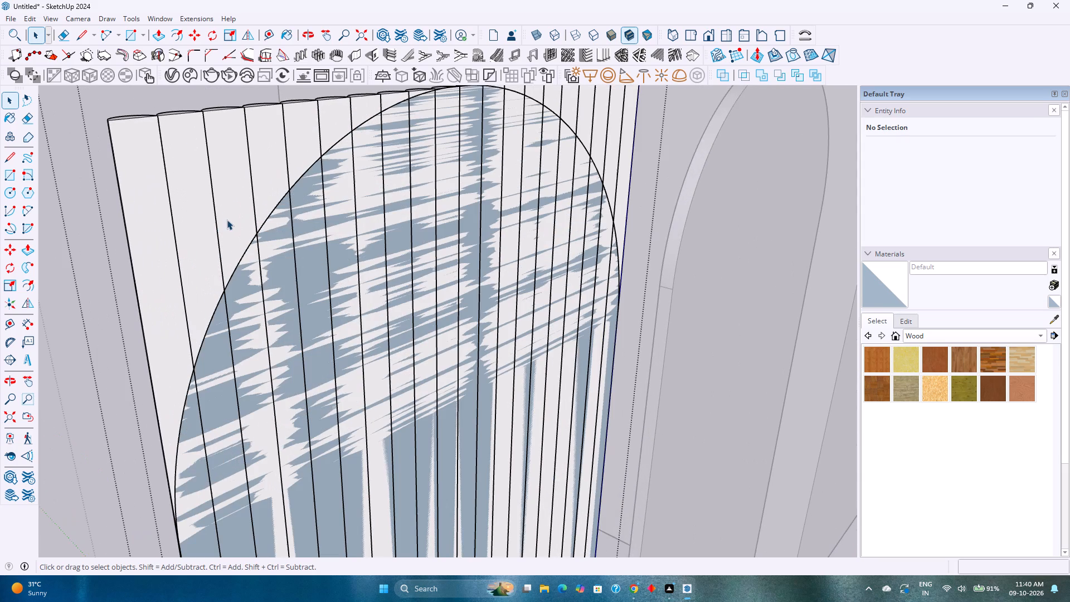
pyautogui.click(226, 213)
pyautogui.rightClick(223, 187)
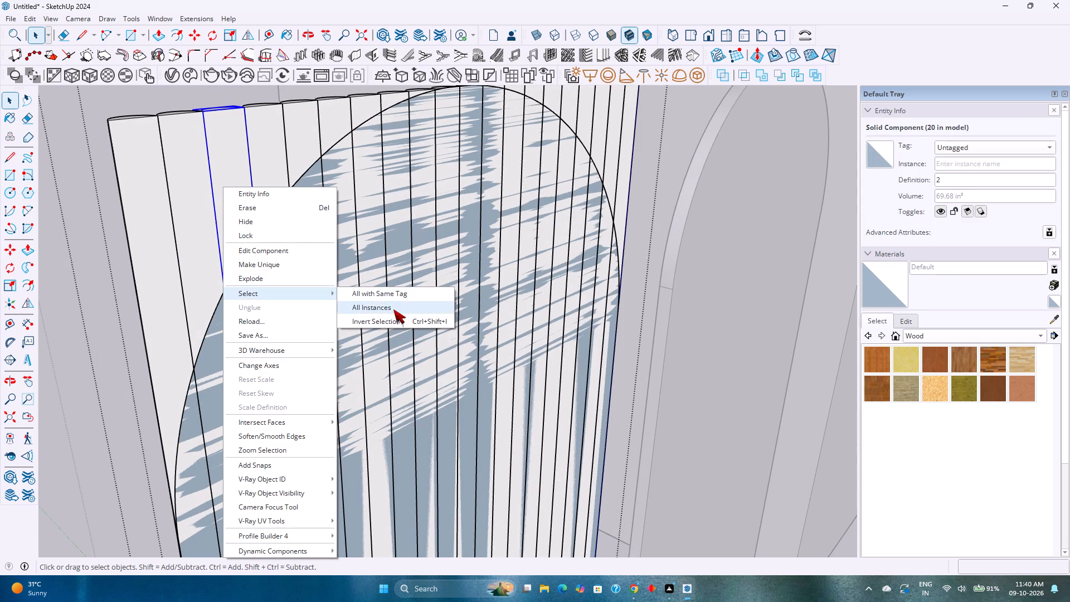
pyautogui.click(393, 309)
pyautogui.rightClick(221, 212)
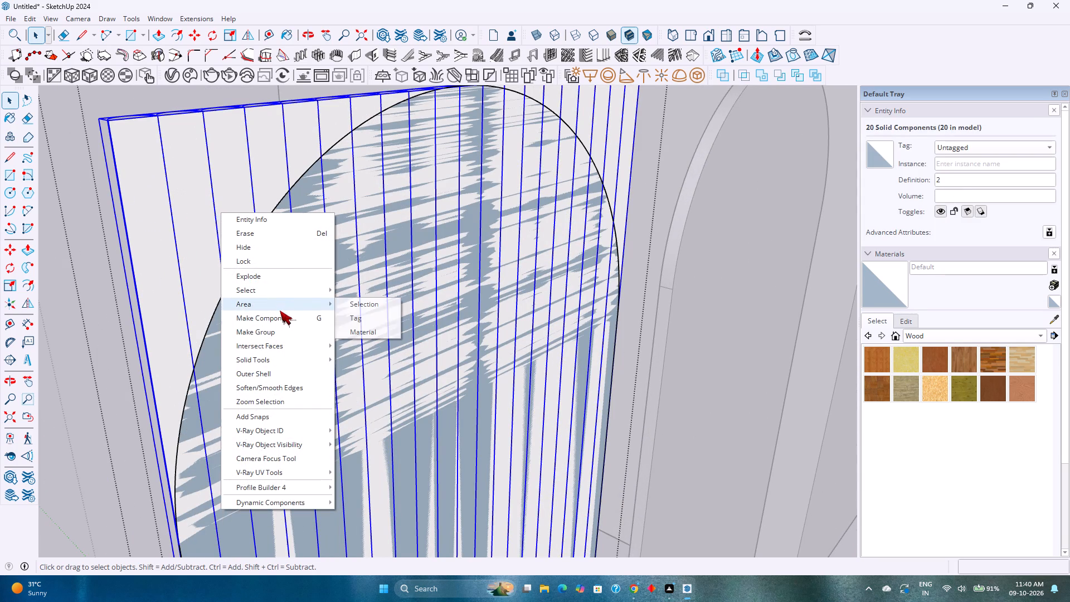
pyautogui.click(274, 276)
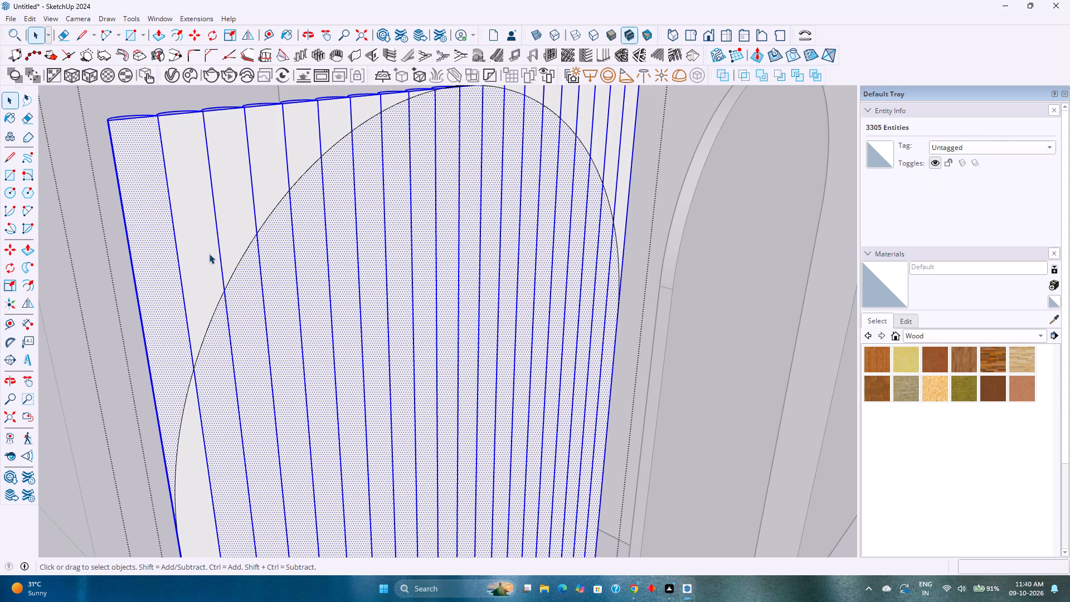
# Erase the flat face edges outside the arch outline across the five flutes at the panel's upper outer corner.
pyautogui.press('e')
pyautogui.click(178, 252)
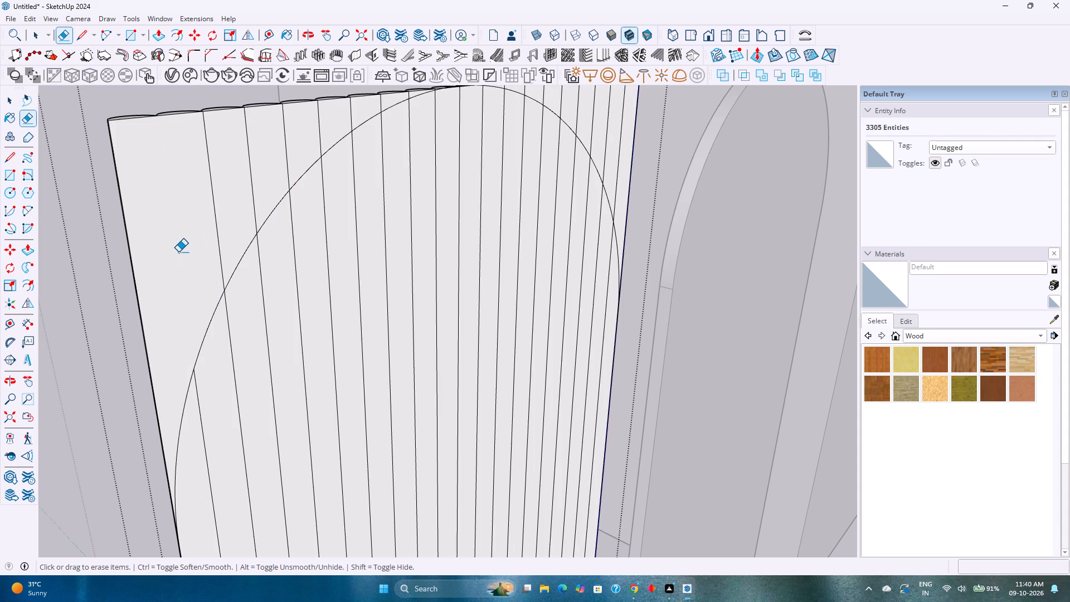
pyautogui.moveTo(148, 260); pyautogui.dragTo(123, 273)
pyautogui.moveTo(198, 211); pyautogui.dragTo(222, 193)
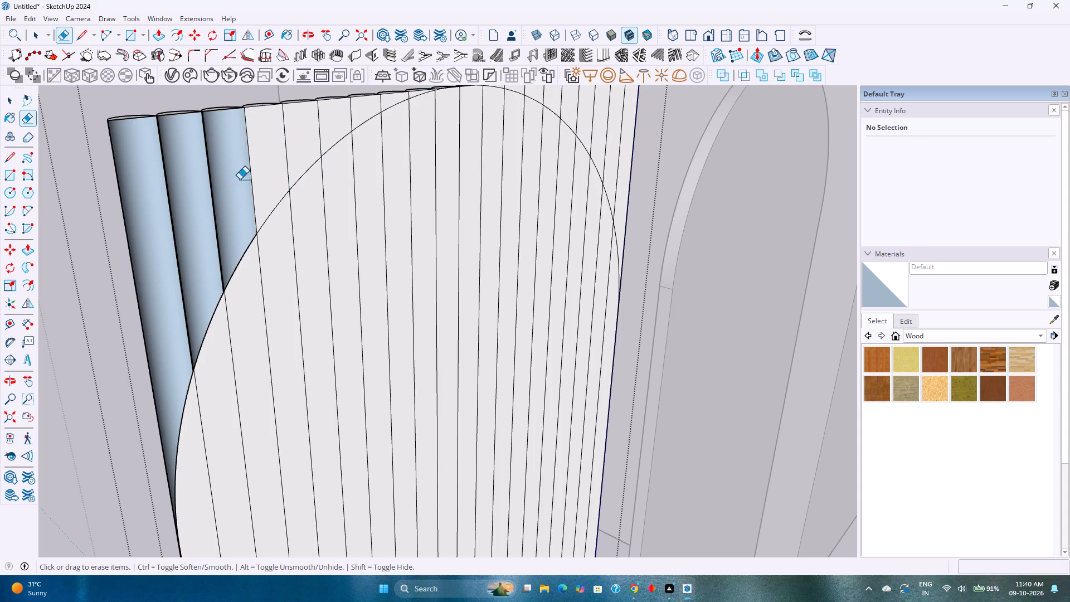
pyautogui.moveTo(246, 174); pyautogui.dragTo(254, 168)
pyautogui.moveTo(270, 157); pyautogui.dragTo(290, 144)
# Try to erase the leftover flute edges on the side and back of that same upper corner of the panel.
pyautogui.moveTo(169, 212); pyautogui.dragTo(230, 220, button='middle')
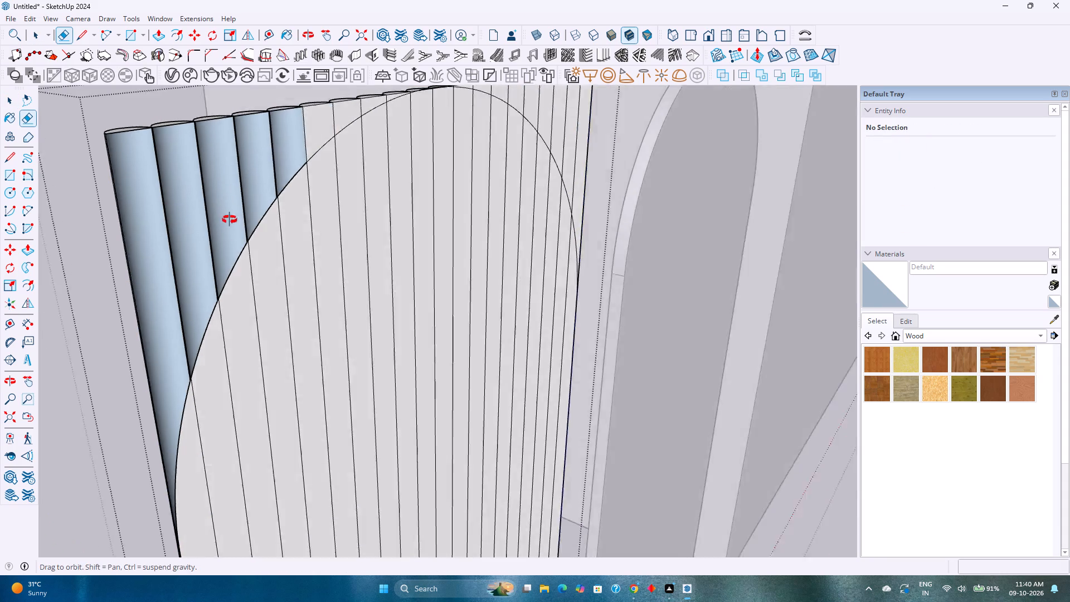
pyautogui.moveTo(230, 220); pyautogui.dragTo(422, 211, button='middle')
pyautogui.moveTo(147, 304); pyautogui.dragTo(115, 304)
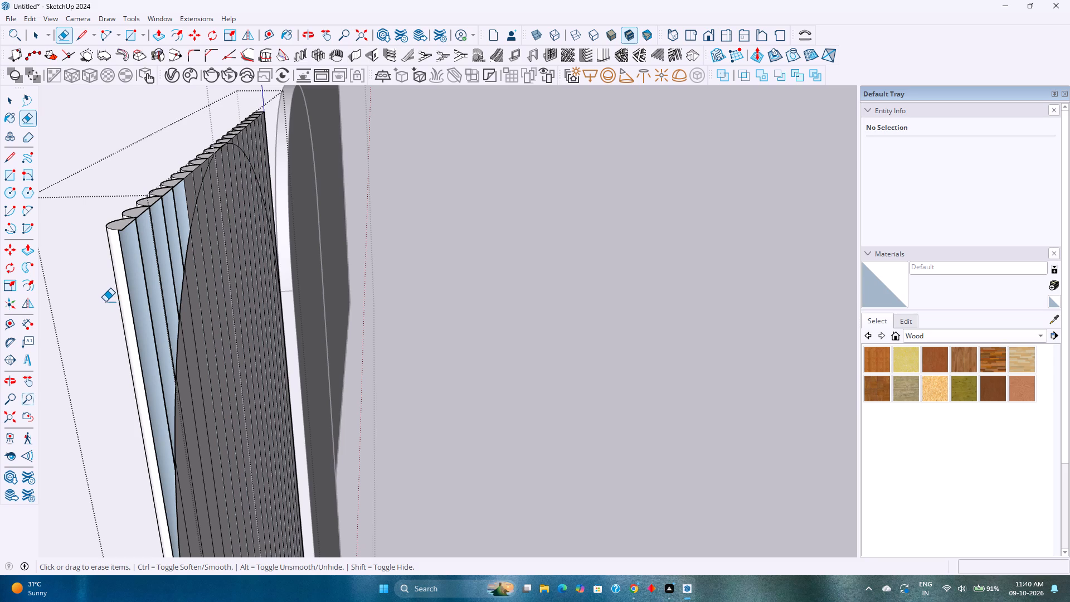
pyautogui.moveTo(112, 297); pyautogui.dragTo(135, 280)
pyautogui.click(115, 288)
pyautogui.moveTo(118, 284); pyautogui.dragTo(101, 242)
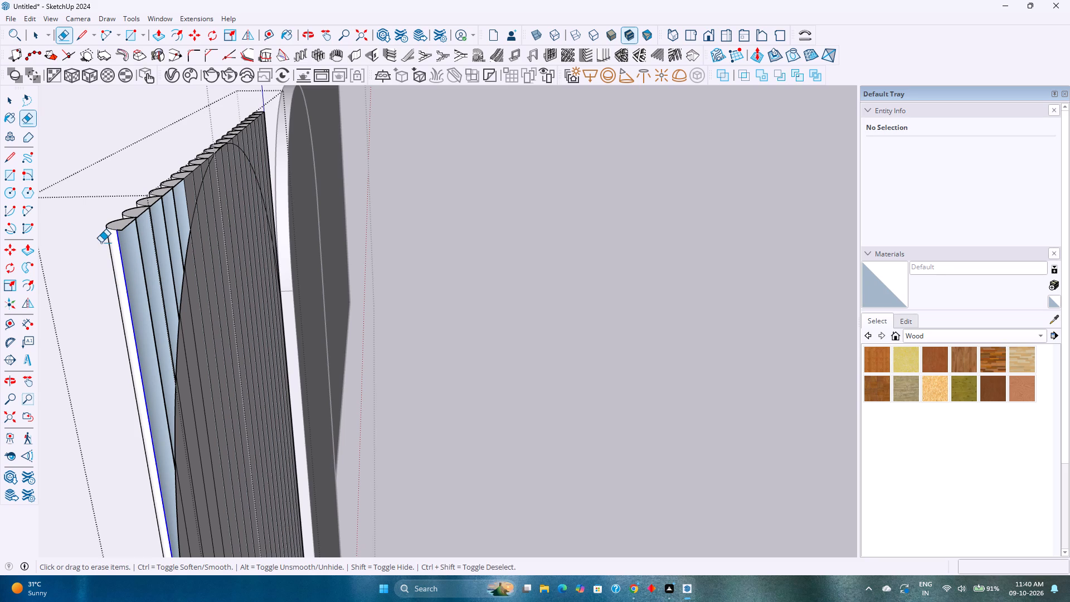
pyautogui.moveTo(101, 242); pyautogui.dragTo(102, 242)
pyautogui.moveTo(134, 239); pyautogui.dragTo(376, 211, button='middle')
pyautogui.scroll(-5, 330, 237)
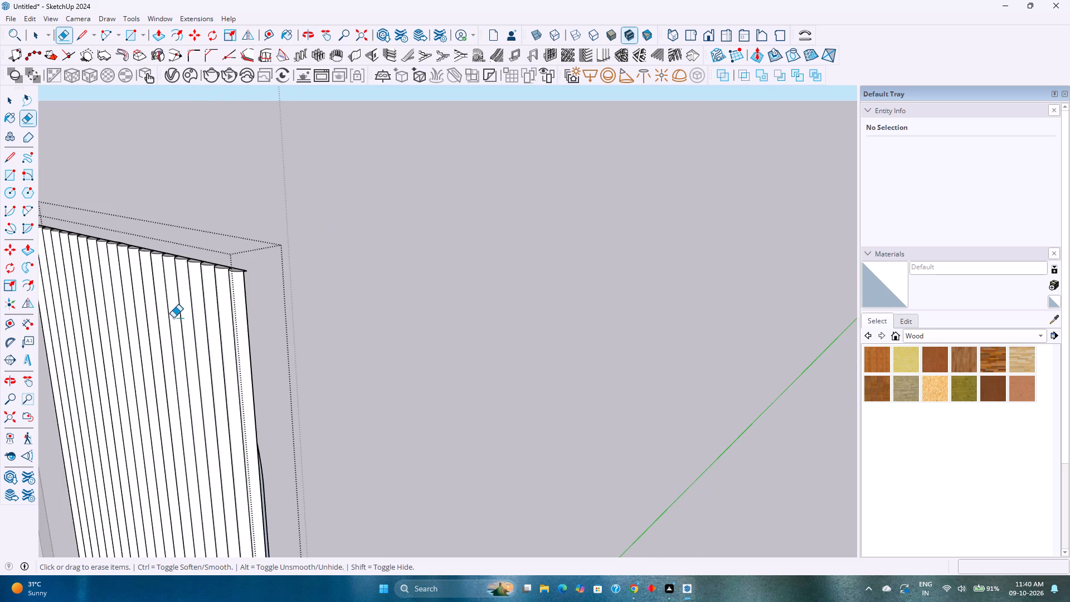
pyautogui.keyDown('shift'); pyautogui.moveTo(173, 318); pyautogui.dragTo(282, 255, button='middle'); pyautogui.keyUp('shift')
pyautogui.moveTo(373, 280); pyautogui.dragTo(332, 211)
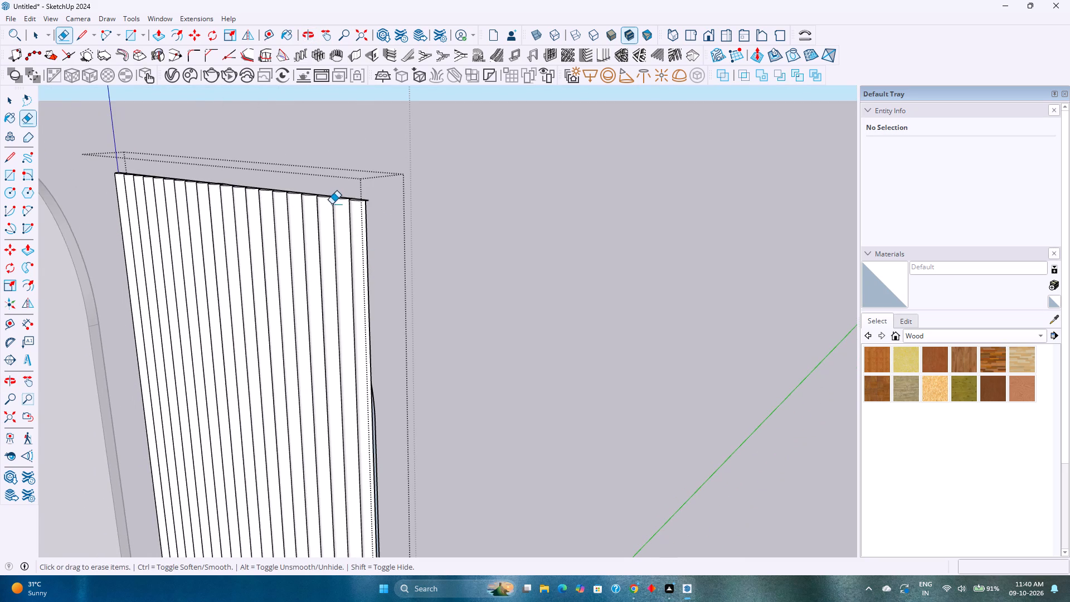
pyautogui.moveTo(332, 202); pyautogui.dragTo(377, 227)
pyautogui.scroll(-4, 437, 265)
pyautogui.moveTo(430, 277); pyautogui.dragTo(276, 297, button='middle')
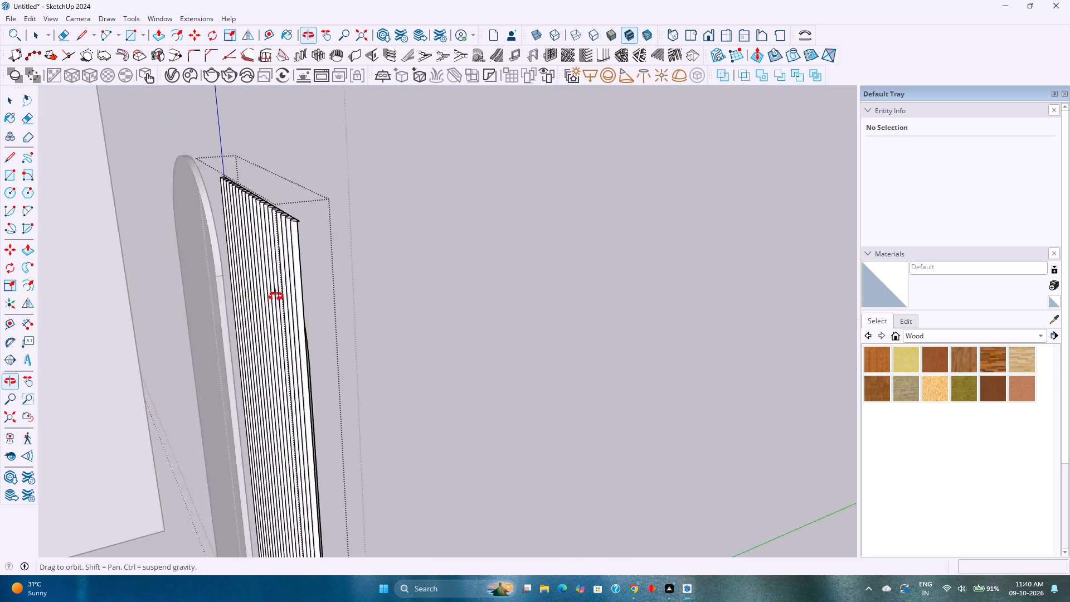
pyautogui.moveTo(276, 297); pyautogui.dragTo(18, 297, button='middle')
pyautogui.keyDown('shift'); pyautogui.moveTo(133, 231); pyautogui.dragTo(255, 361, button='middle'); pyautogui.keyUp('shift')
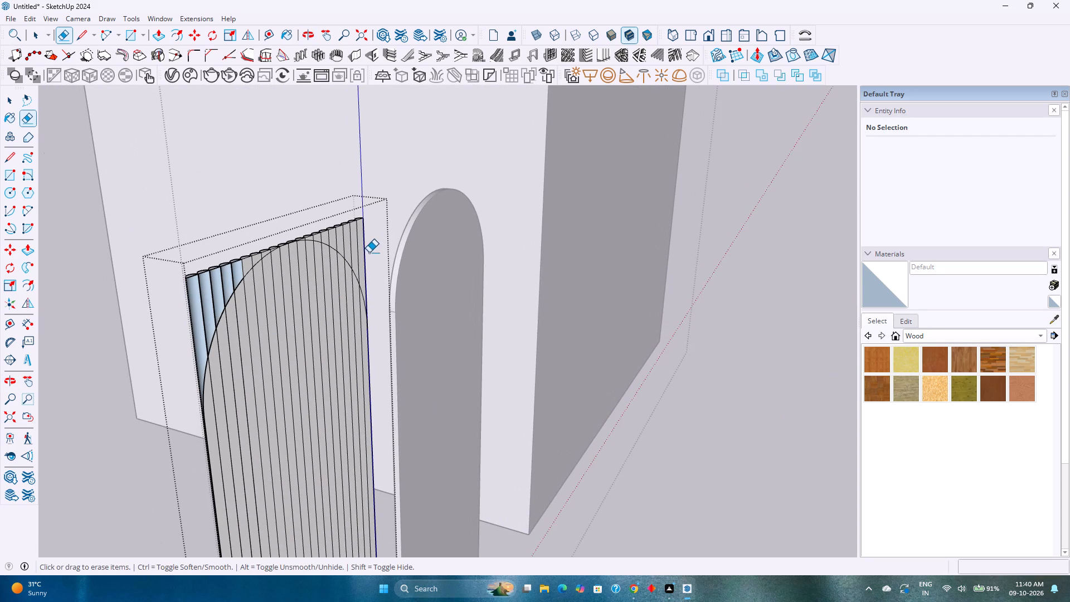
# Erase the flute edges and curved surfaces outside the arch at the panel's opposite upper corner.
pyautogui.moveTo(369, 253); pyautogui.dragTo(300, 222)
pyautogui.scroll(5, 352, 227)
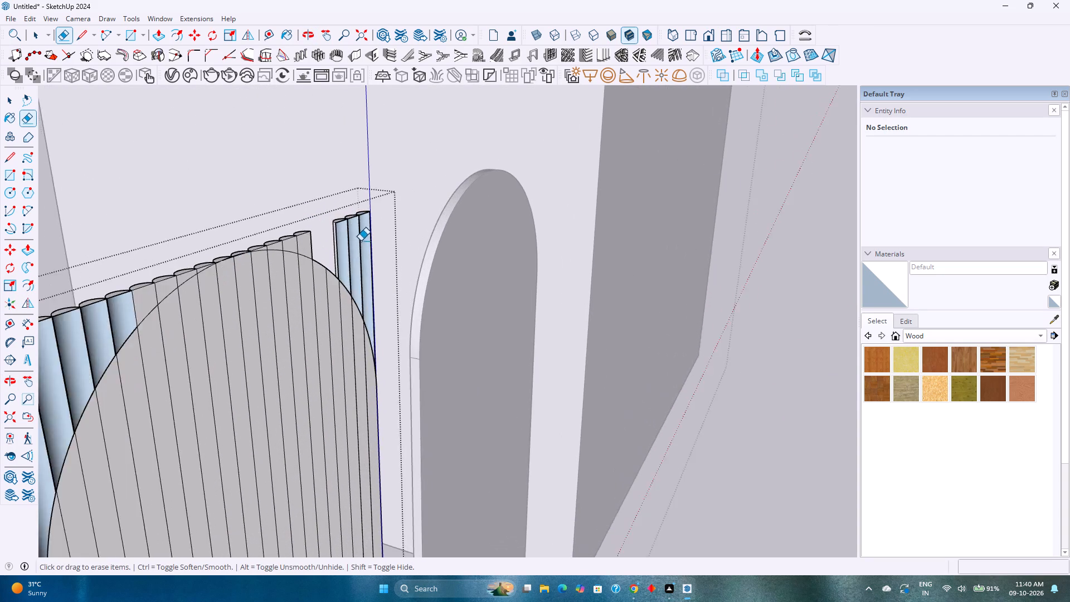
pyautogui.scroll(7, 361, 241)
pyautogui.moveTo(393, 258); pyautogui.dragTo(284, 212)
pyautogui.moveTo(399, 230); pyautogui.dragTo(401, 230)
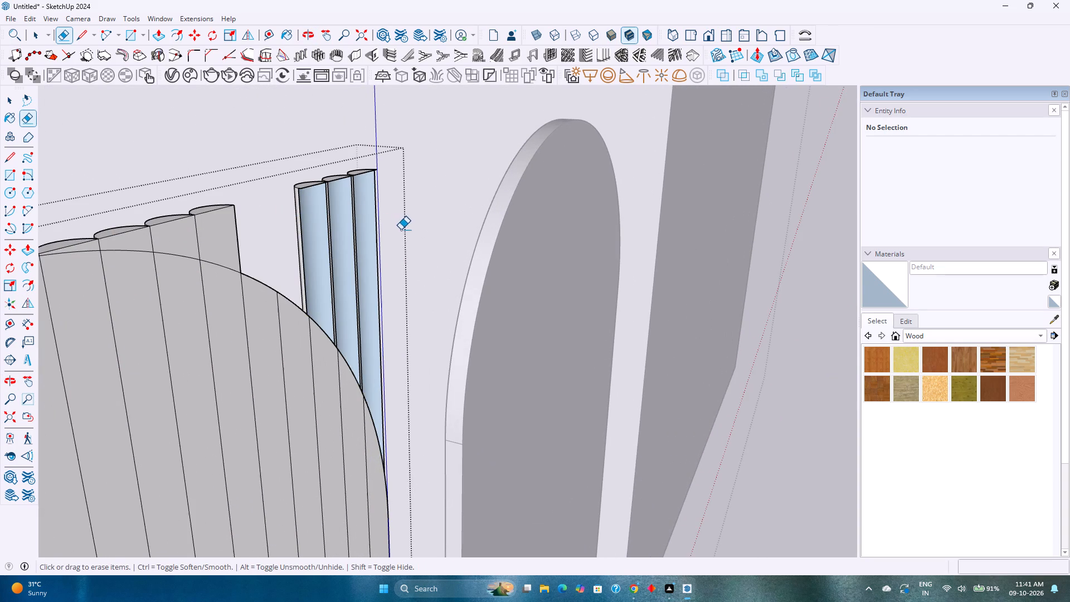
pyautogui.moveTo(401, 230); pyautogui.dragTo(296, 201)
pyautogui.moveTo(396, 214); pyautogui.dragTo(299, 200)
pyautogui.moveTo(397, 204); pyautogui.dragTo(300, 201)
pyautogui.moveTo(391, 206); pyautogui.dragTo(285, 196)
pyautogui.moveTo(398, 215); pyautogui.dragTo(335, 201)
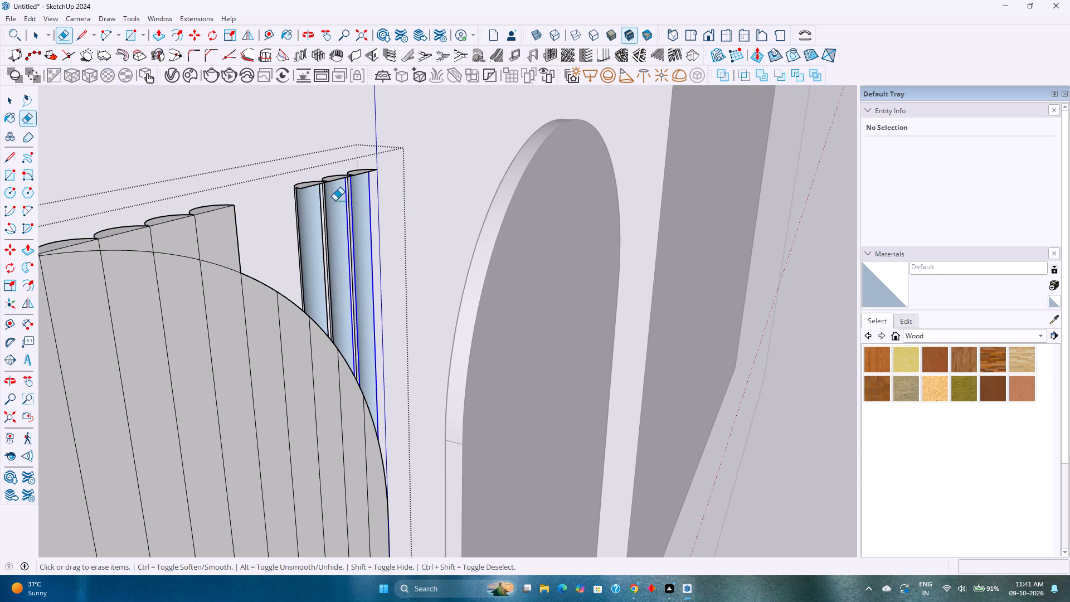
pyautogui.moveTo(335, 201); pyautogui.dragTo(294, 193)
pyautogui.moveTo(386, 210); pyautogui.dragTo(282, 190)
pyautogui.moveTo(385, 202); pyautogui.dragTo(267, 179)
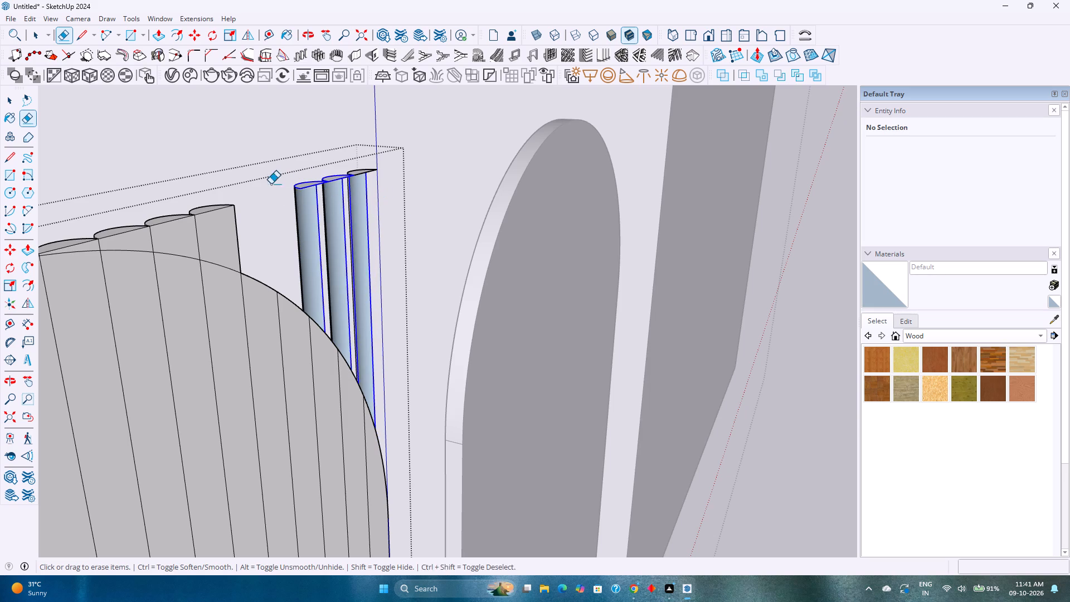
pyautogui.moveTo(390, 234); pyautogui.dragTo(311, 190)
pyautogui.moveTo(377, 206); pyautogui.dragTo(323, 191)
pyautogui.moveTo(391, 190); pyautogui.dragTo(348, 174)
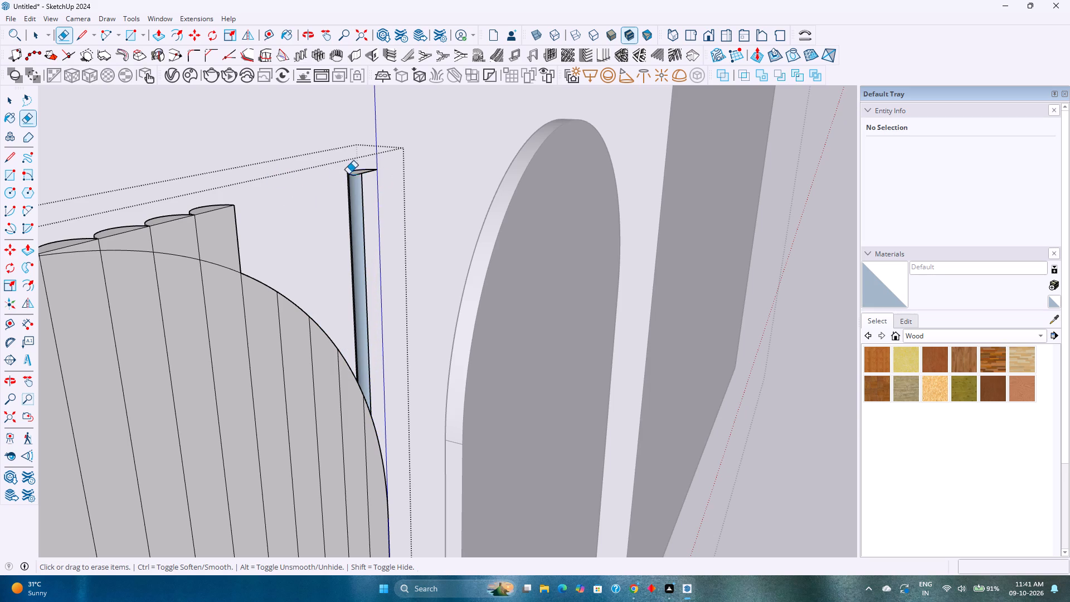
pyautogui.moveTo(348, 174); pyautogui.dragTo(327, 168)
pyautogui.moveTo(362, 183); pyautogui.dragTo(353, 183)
# Examine the back and top of the fluted panel around the trimmed corner.
pyautogui.moveTo(301, 224); pyautogui.dragTo(494, 206, button='middle')
pyautogui.scroll(-8, 481, 210)
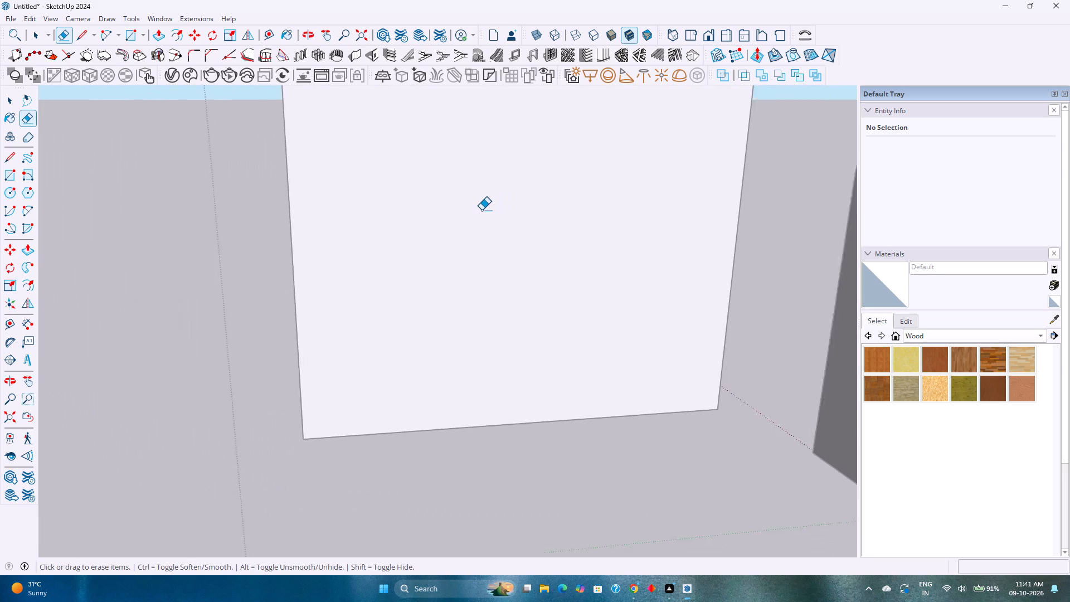
pyautogui.scroll(-1, 481, 210)
pyautogui.keyDown('shift'); pyautogui.moveTo(481, 214); pyautogui.dragTo(369, 245, button='middle'); pyautogui.keyUp('shift')
pyautogui.scroll(3, 590, 257)
pyautogui.scroll(6, 720, 270)
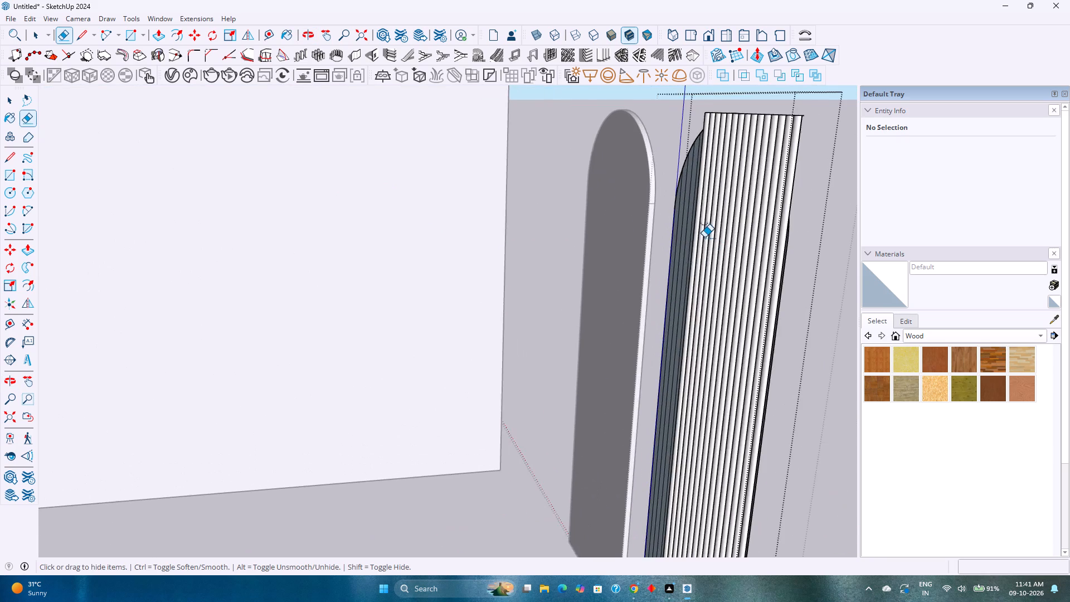
pyautogui.scroll(2, 704, 237)
pyautogui.keyDown('shift'); pyautogui.moveTo(696, 239); pyautogui.dragTo(632, 292, button='middle'); pyautogui.keyUp('shift')
pyautogui.moveTo(587, 288); pyautogui.dragTo(679, 288, button='middle')
pyautogui.keyDown('shift'); pyautogui.moveTo(678, 283); pyautogui.dragTo(523, 270, button='middle'); pyautogui.keyUp('shift')
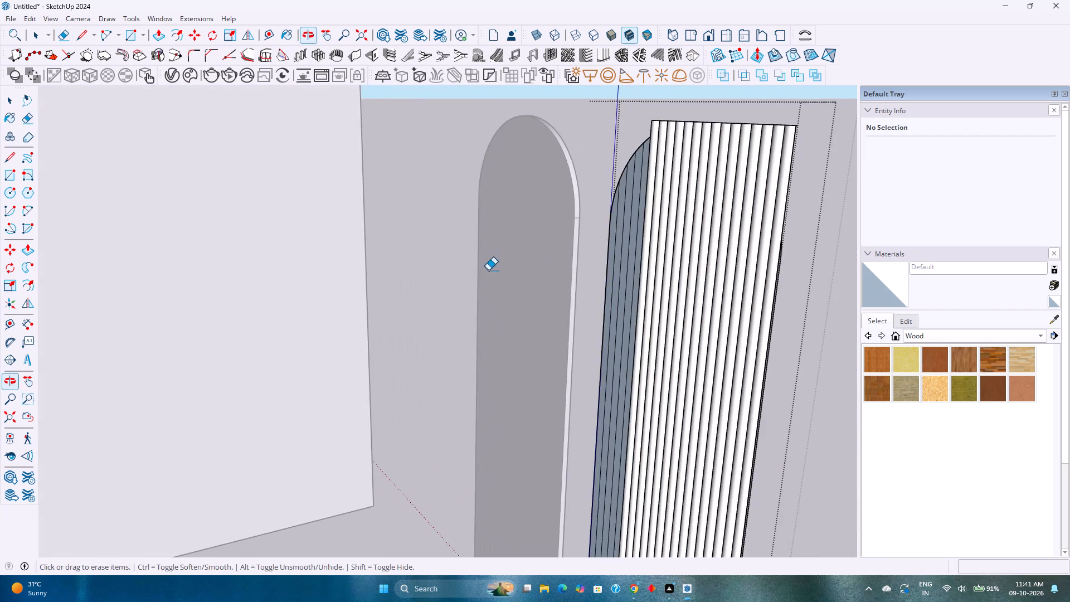
pyautogui.moveTo(488, 270); pyautogui.dragTo(582, 310, button='middle')
pyautogui.keyDown('shift'); pyautogui.moveTo(659, 281); pyautogui.dragTo(362, 261, button='middle'); pyautogui.keyUp('shift')
pyautogui.scroll(2, 459, 218)
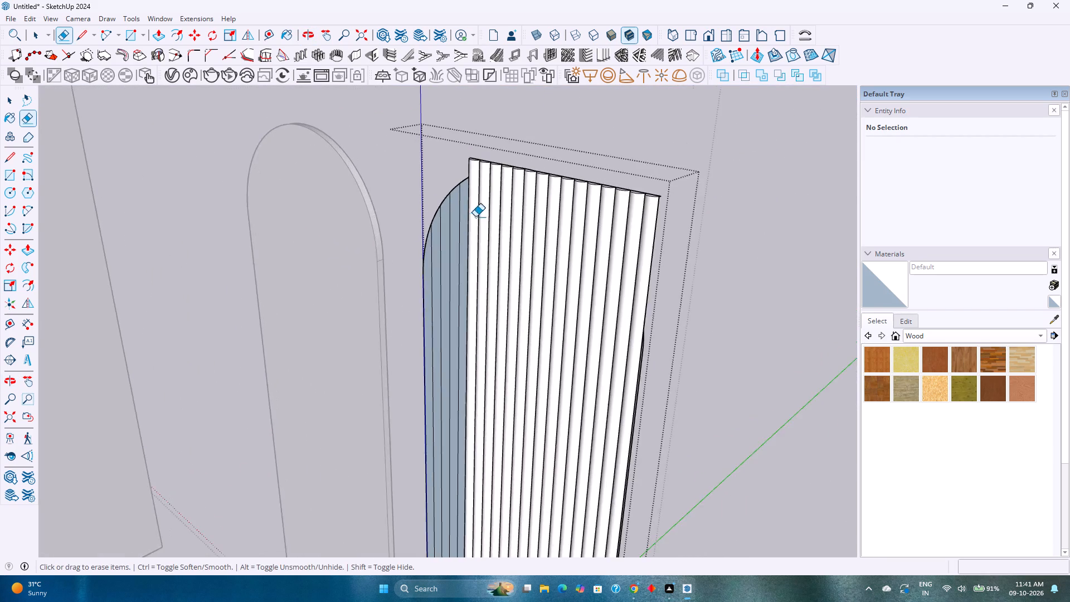
pyautogui.scroll(6, 475, 217)
pyautogui.moveTo(494, 212); pyautogui.dragTo(472, 333, button='middle')
pyautogui.moveTo(492, 308); pyautogui.dragTo(507, 293, button='middle')
pyautogui.moveTo(510, 288); pyautogui.dragTo(519, 278, button='middle')
pyautogui.middleClick(522, 275)
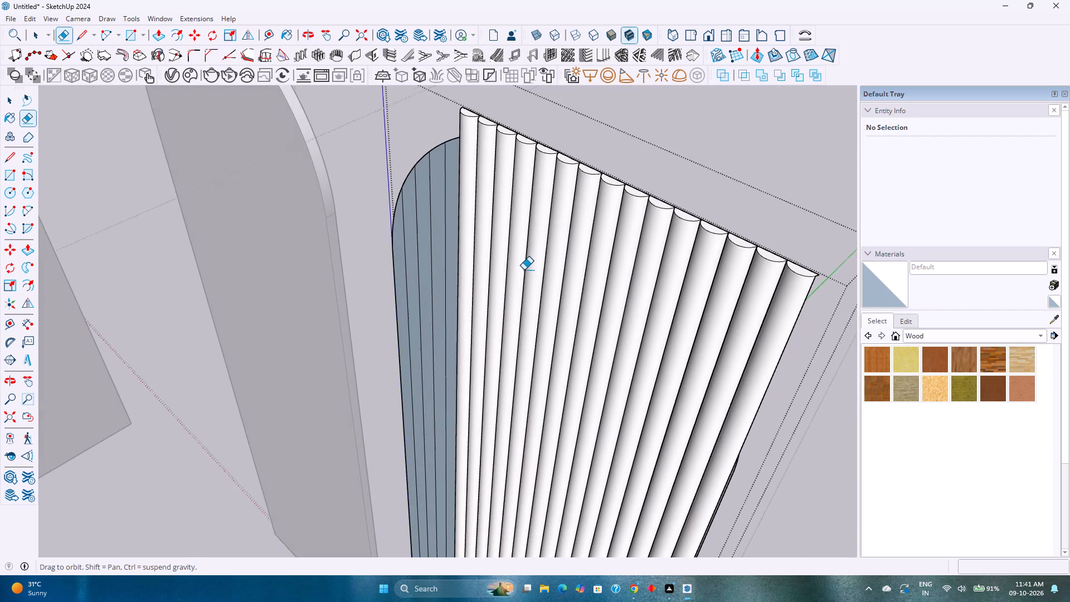
# Undo the erased geometry, the flute explosion and the placement of the arch outline on the fluted panel, leaving the arch group.
pyautogui.hotkey('ctrl', 'z')
pyautogui.hotkey('ctrl', 'z')
pyautogui.hotkey('ctrl', 'z')
pyautogui.hotkey('ctrl', 'z')
pyautogui.hotkey('ctrl', 'z')
pyautogui.hotkey('ctrl', 'z')
pyautogui.hotkey('ctrl', 'z')
pyautogui.hotkey('ctrl', 'z')
pyautogui.hotkey('ctrl', 'z')
pyautogui.hotkey('ctrl', 'z')
pyautogui.hotkey('ctrl', 'z')
pyautogui.hotkey('ctrl', 'z')
pyautogui.hotkey('ctrl', 'z')
pyautogui.hotkey('ctrl', 'z')
pyautogui.hotkey('ctrl', 'z')
pyautogui.hotkey('ctrl', 'z')
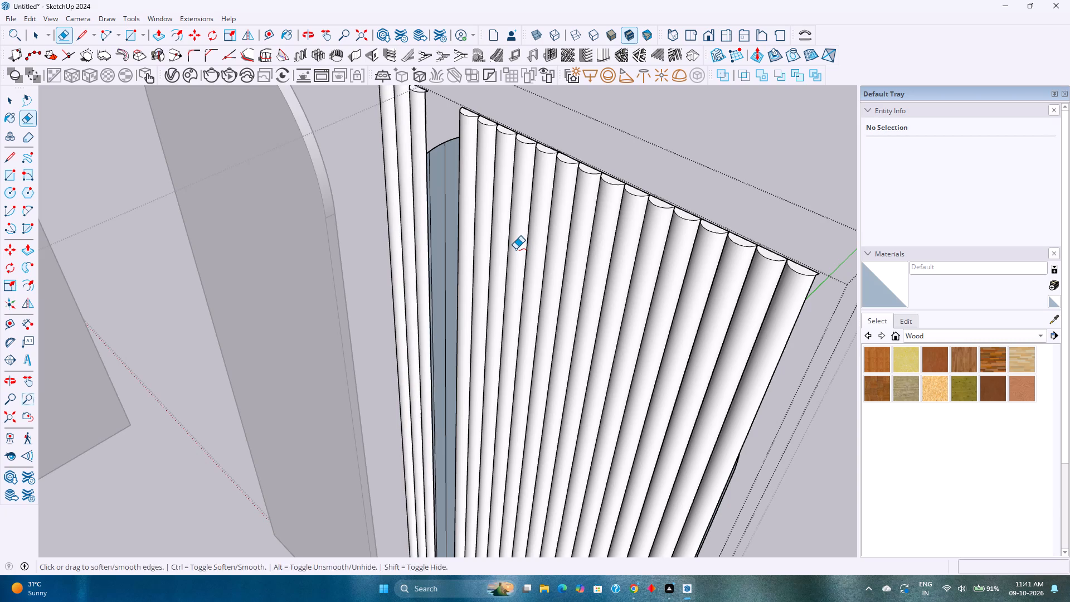
pyautogui.hotkey('ctrl', 'z')
pyautogui.hotkey('ctrl', 'z')
pyautogui.hotkey('ctrl', 'z')
pyautogui.hotkey('ctrl', 'z')
pyautogui.hotkey('ctrl', 'z')
pyautogui.hotkey('ctrl', 'z')
pyautogui.hotkey('ctrl', 'z')
pyautogui.hotkey('ctrl', 'z')
pyautogui.hotkey('ctrl', 'z')
pyautogui.hotkey('ctrl', 'z')
pyautogui.hotkey('ctrl', 'z')
pyautogui.hotkey('ctrl', 'z')
pyautogui.hotkey('ctrl', 'z')
pyautogui.hotkey('ctrl', 'z')
pyautogui.hotkey('ctrl', 'z')
pyautogui.hotkey('ctrl', 'z')
pyautogui.hotkey('ctrl', 'z')
pyautogui.hotkey('ctrl', 'z')
pyautogui.hotkey('ctrl', 'z')
pyautogui.hotkey('ctrl', 'z')
pyautogui.hotkey('ctrl', 'z')
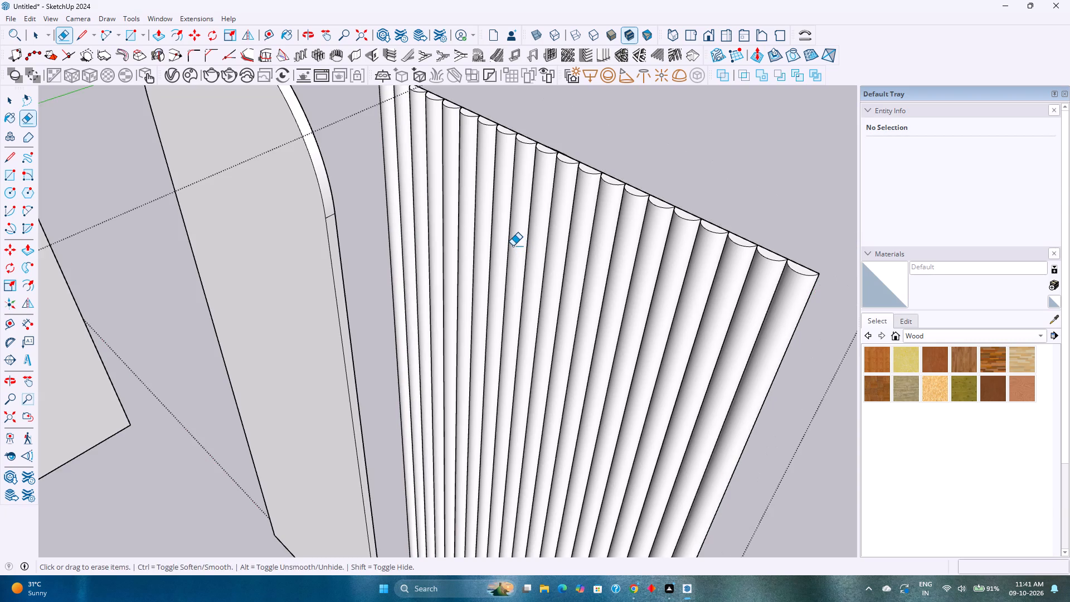
pyautogui.press('space')
pyautogui.scroll(-10, 510, 246)
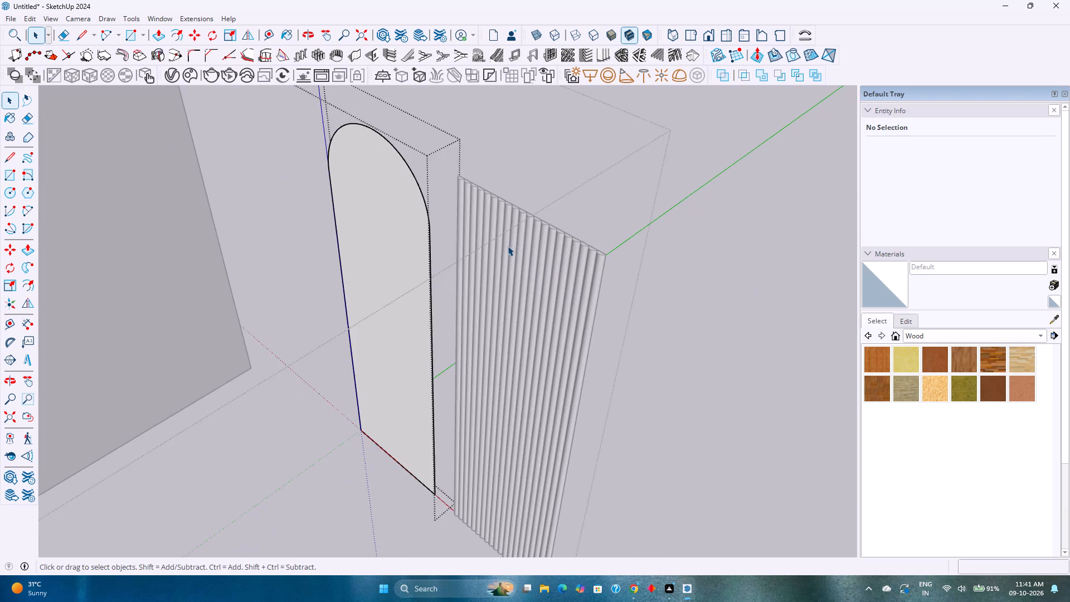
pyautogui.scroll(-5, 508, 246)
pyautogui.press('Escape')
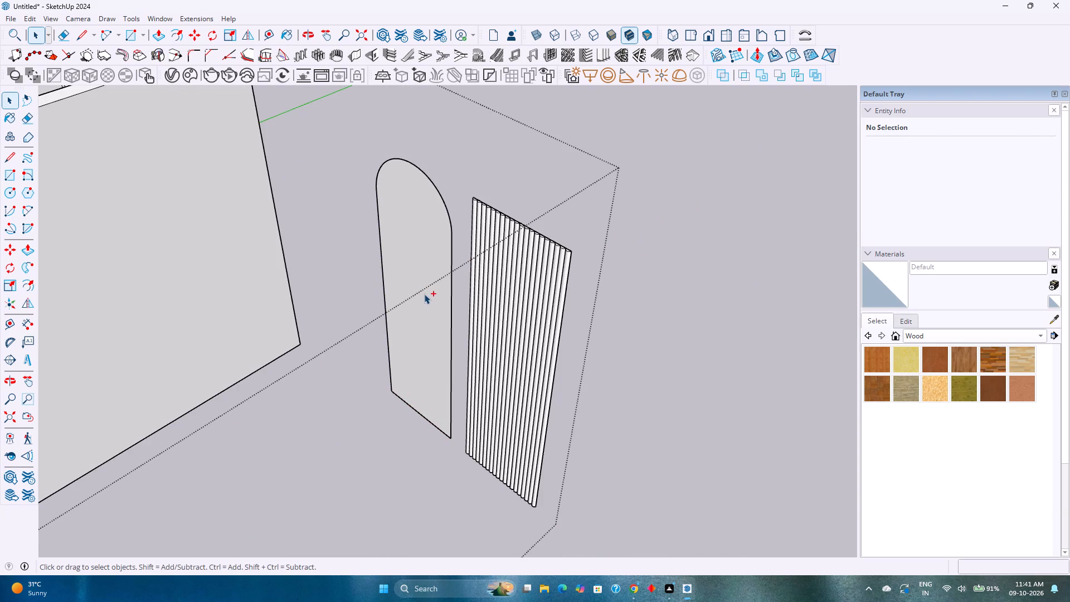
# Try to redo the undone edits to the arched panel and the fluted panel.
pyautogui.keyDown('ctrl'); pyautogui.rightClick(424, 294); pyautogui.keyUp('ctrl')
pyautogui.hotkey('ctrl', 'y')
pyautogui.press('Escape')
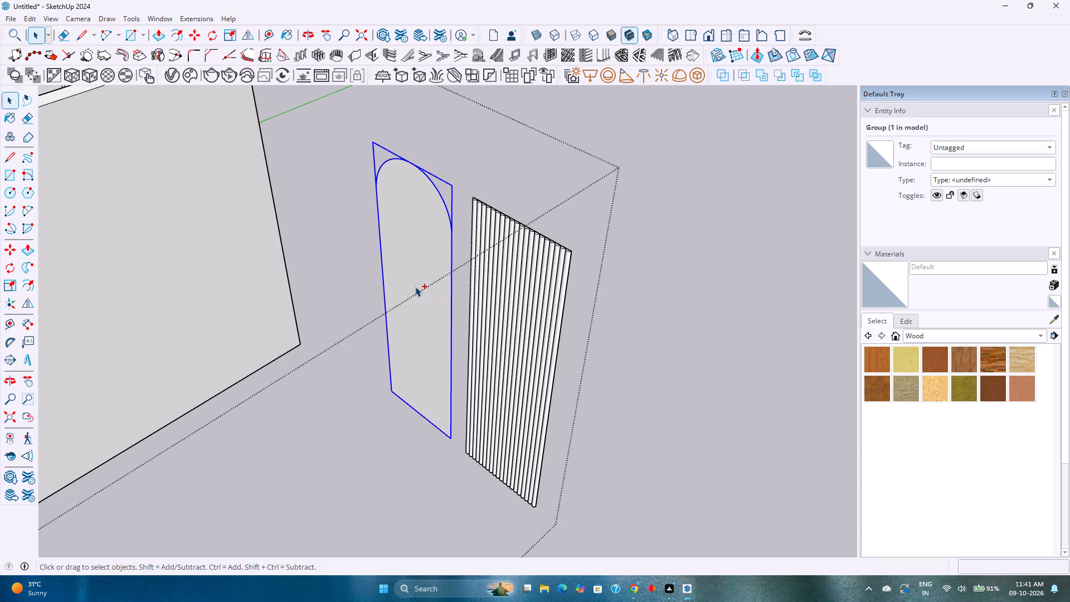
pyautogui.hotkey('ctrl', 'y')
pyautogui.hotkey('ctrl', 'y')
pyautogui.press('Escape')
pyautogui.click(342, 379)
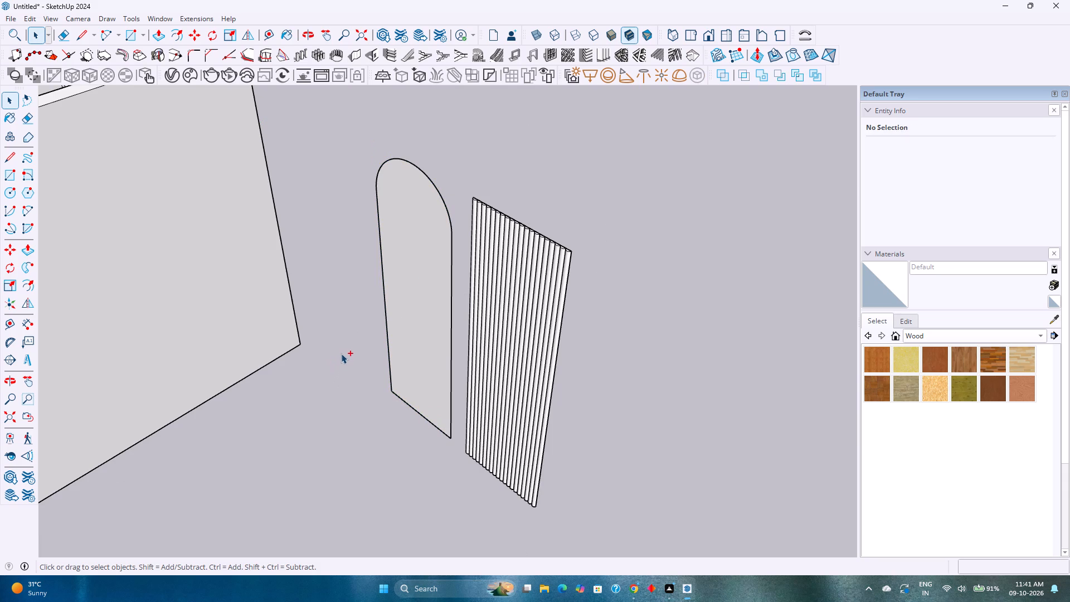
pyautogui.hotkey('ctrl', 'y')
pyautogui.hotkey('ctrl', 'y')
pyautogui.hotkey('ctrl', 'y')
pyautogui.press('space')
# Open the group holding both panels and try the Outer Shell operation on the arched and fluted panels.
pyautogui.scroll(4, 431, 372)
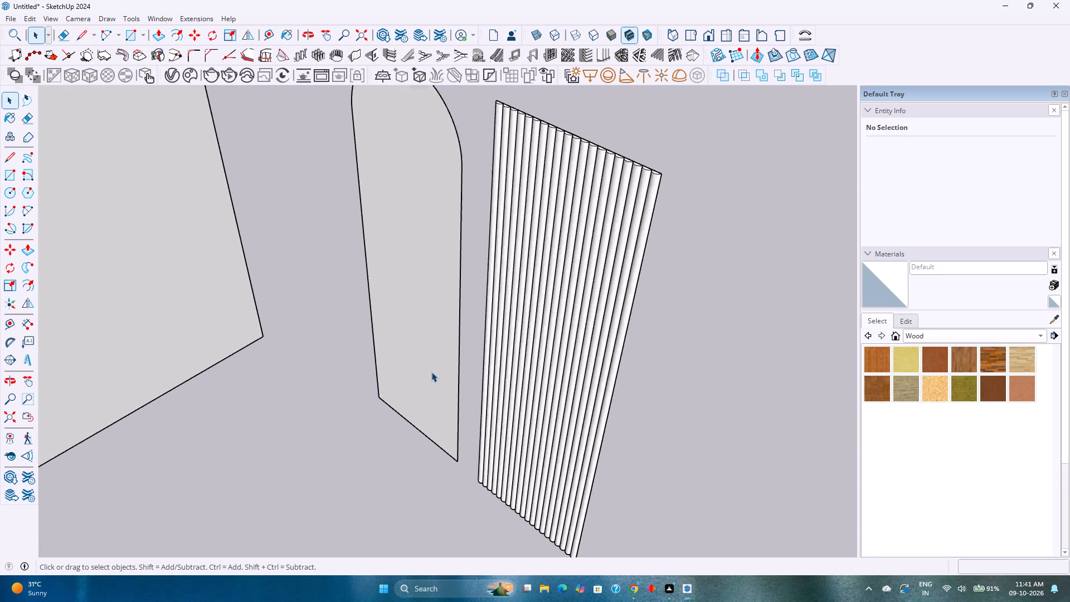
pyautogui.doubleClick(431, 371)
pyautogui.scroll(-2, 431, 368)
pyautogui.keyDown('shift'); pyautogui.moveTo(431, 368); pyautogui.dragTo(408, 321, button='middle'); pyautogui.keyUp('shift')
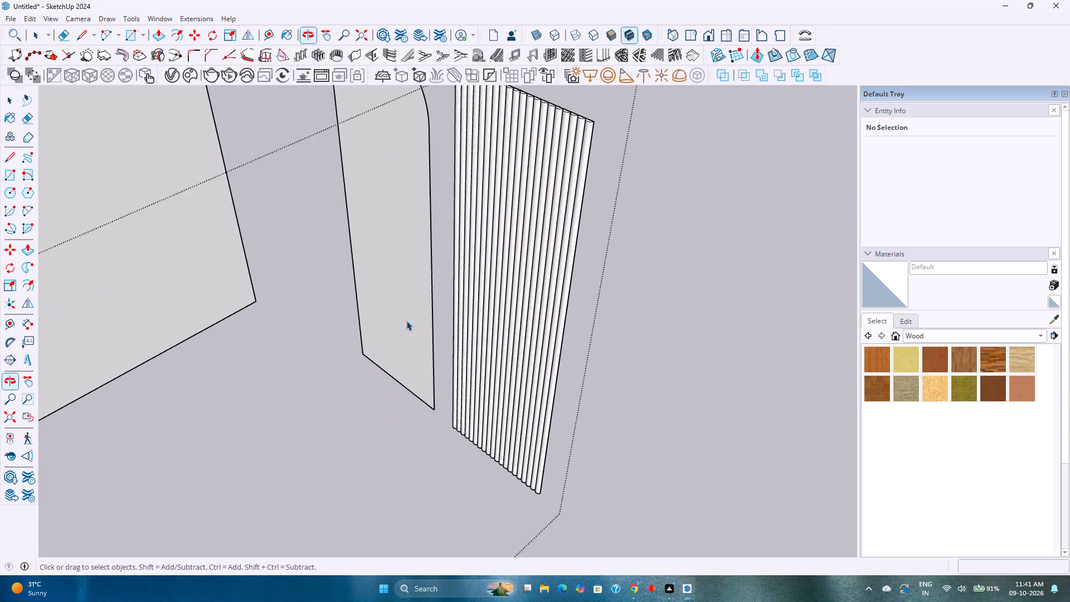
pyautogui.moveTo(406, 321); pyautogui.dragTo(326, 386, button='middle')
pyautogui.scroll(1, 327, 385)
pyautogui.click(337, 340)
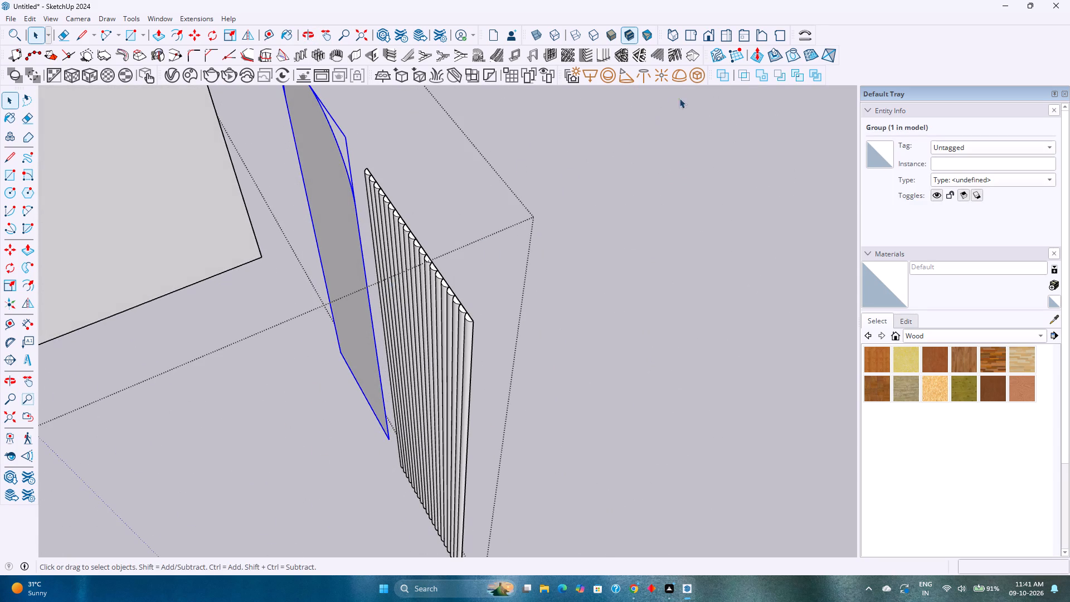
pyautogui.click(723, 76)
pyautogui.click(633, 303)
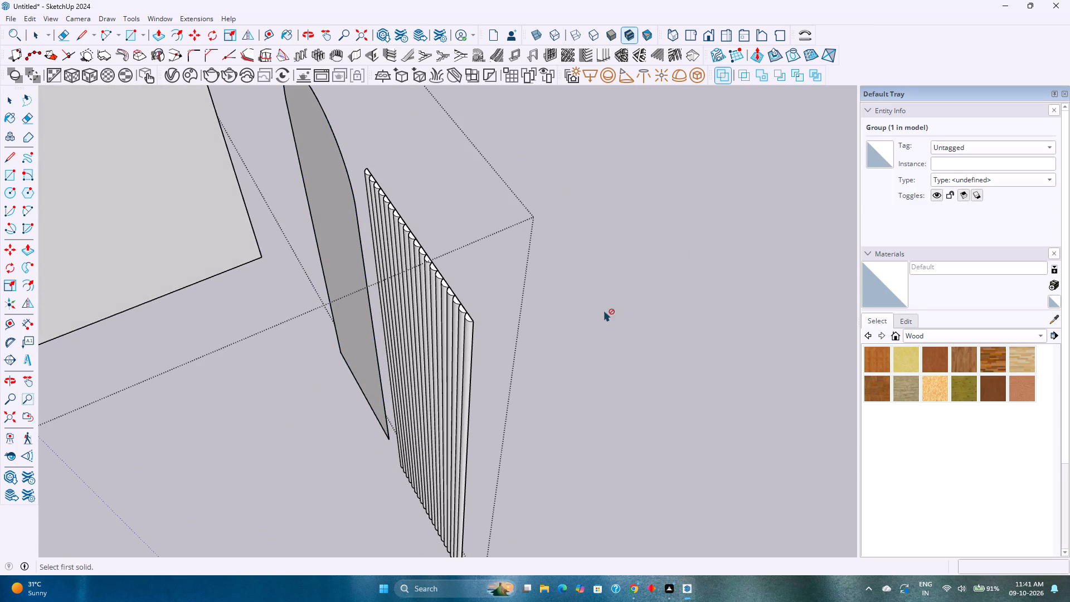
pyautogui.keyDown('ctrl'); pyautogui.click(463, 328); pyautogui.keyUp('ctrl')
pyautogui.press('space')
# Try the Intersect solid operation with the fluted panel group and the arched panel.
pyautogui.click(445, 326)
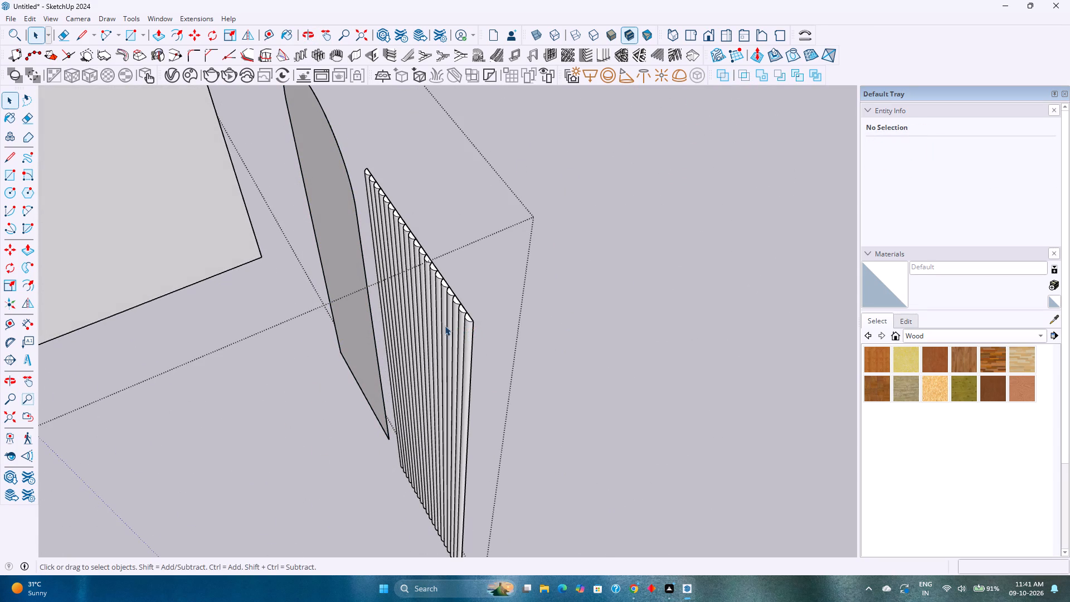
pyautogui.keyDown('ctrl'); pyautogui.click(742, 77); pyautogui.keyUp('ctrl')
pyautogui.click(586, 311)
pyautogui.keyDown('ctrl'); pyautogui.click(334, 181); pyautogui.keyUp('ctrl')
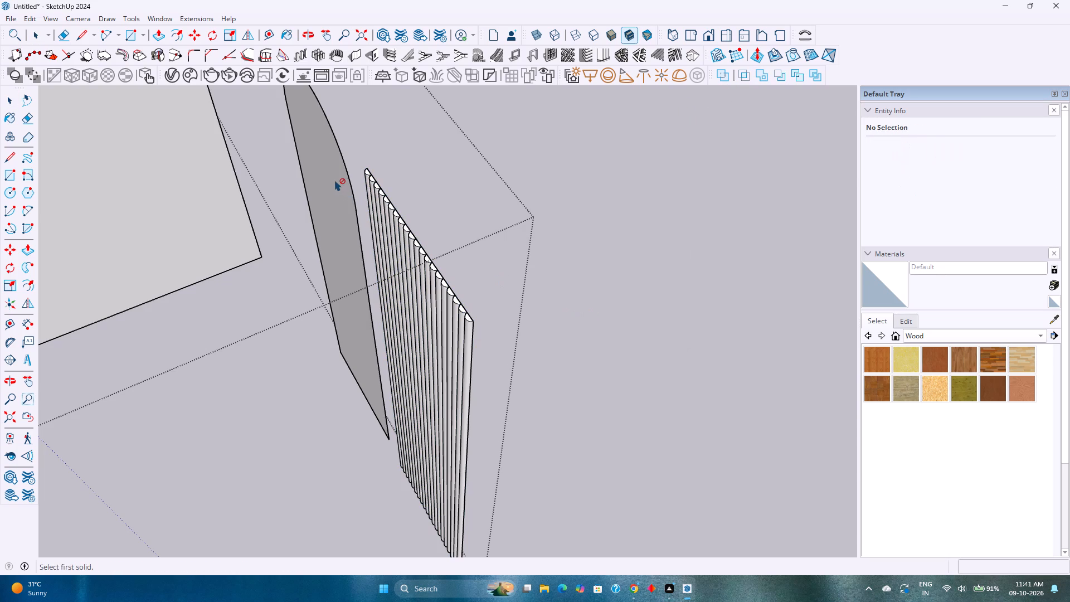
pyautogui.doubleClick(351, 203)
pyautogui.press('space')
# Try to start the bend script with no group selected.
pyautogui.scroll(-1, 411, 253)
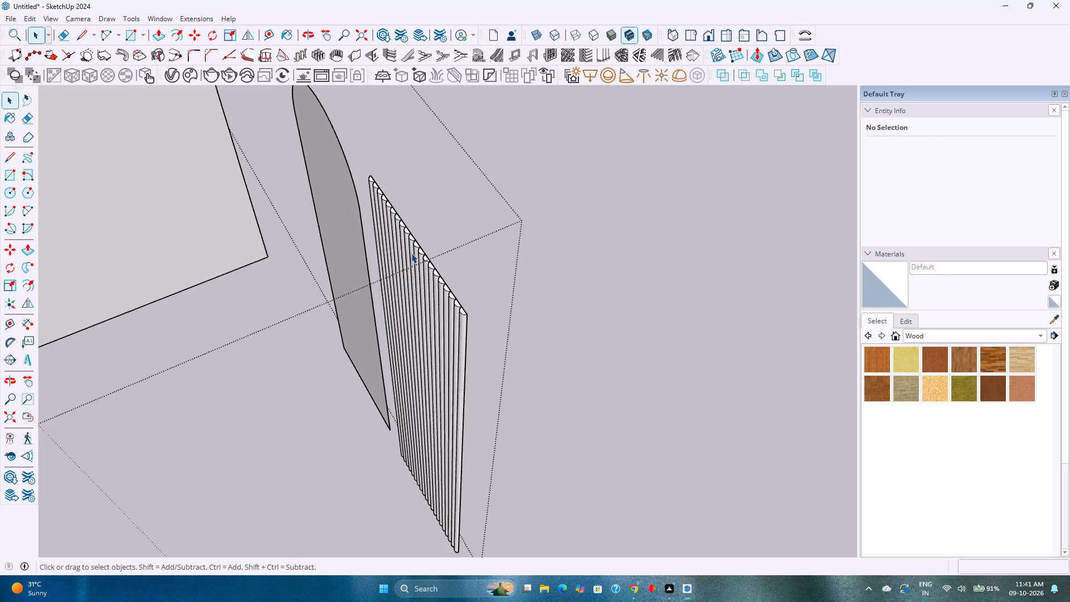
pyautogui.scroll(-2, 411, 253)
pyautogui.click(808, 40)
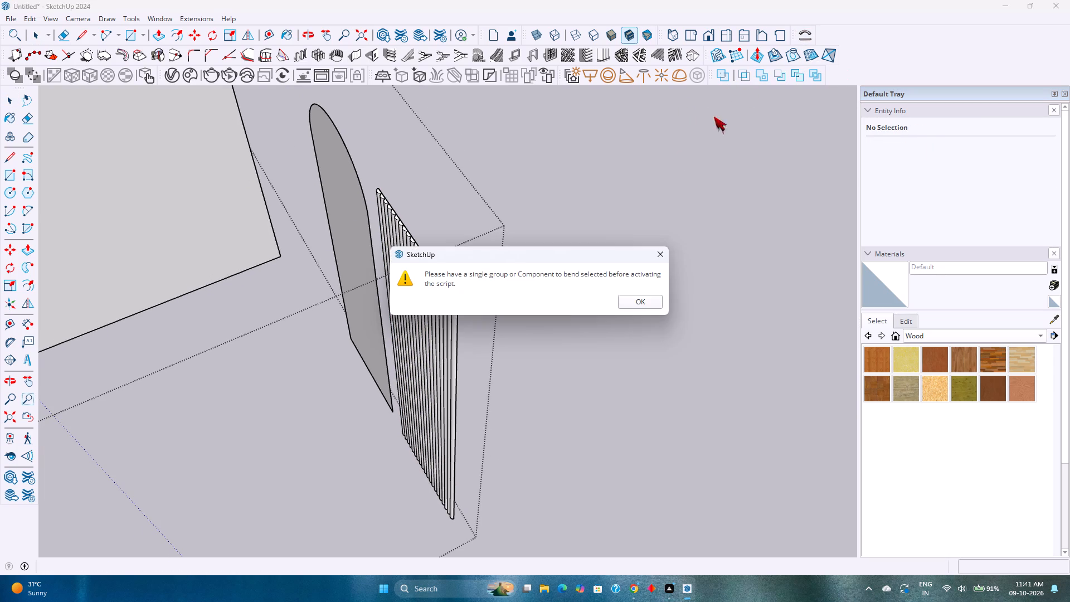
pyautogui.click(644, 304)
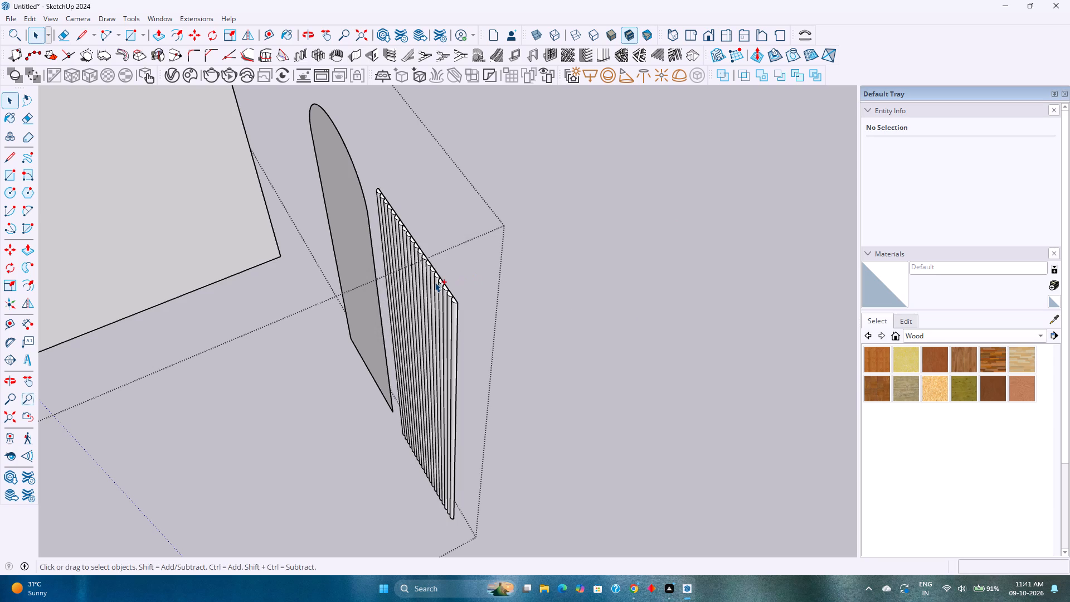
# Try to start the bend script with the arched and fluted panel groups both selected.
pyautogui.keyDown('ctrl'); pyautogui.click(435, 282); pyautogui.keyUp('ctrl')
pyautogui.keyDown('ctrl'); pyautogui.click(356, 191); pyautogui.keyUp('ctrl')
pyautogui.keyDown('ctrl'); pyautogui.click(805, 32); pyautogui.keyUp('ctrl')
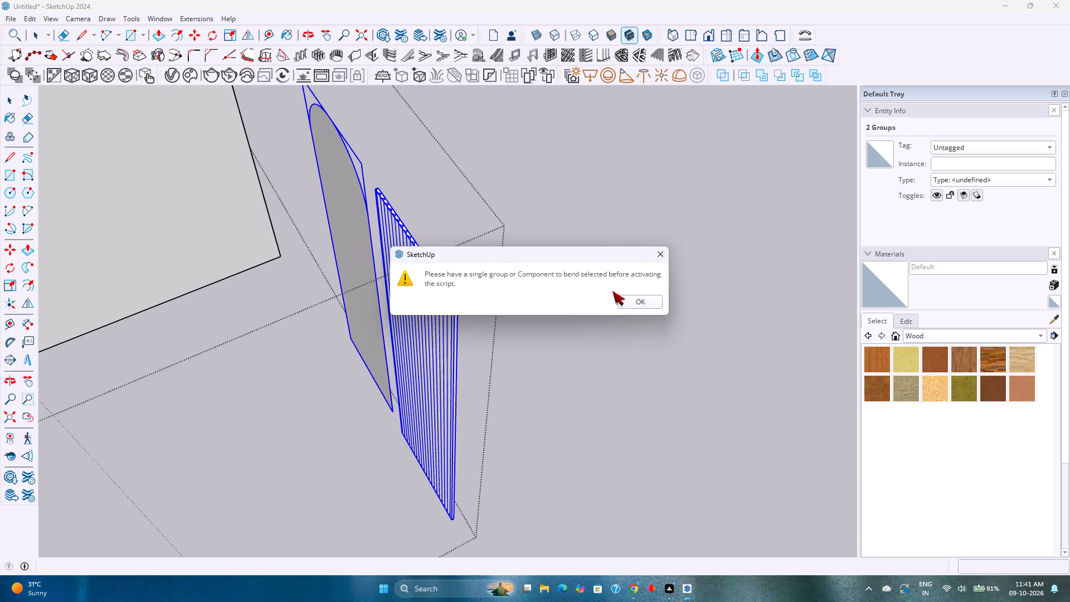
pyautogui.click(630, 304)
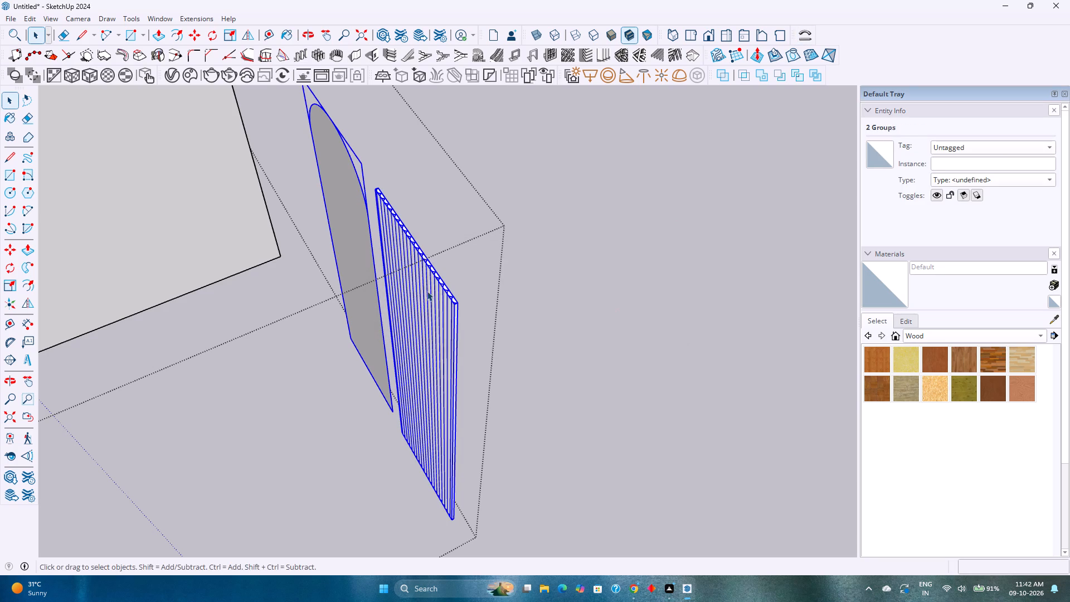
# Combine the arched panel and the fluted panel into a single group.
pyautogui.moveTo(410, 284); pyautogui.dragTo(571, 251, button='middle')
pyautogui.rightClick(432, 257)
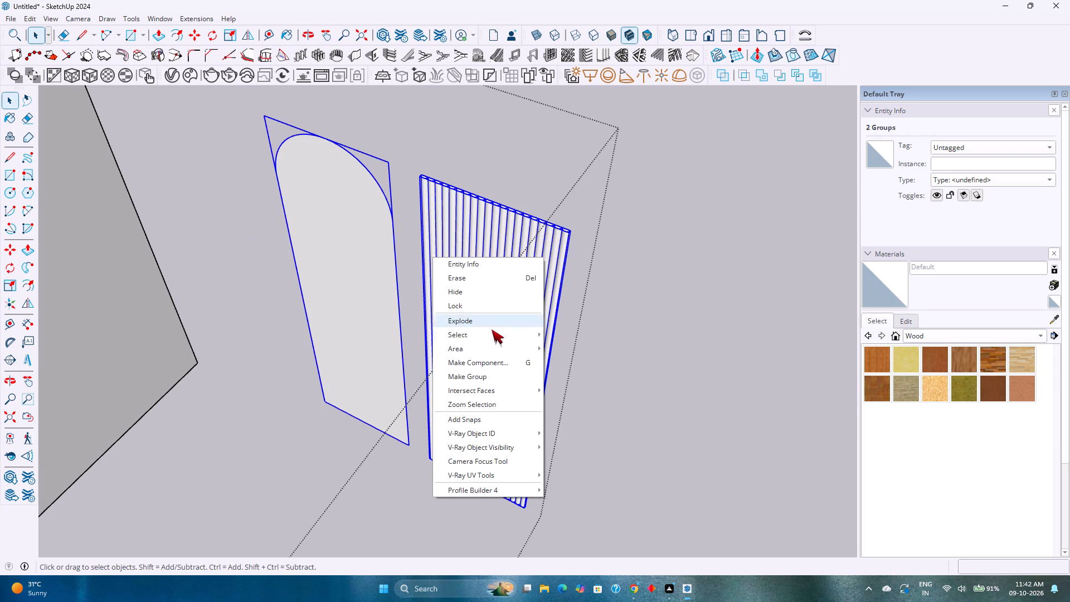
pyautogui.click(485, 372)
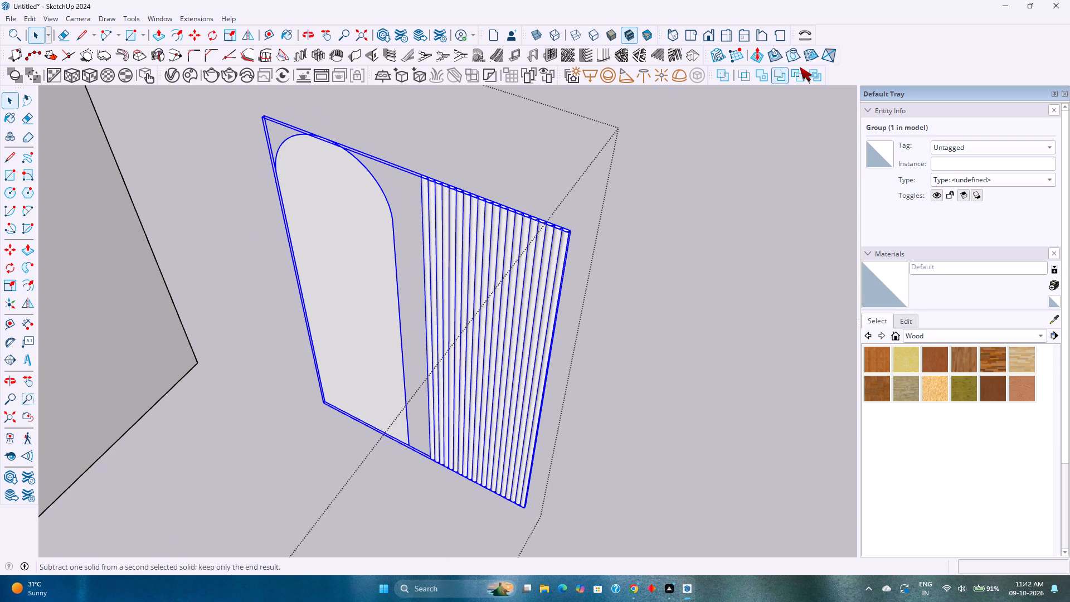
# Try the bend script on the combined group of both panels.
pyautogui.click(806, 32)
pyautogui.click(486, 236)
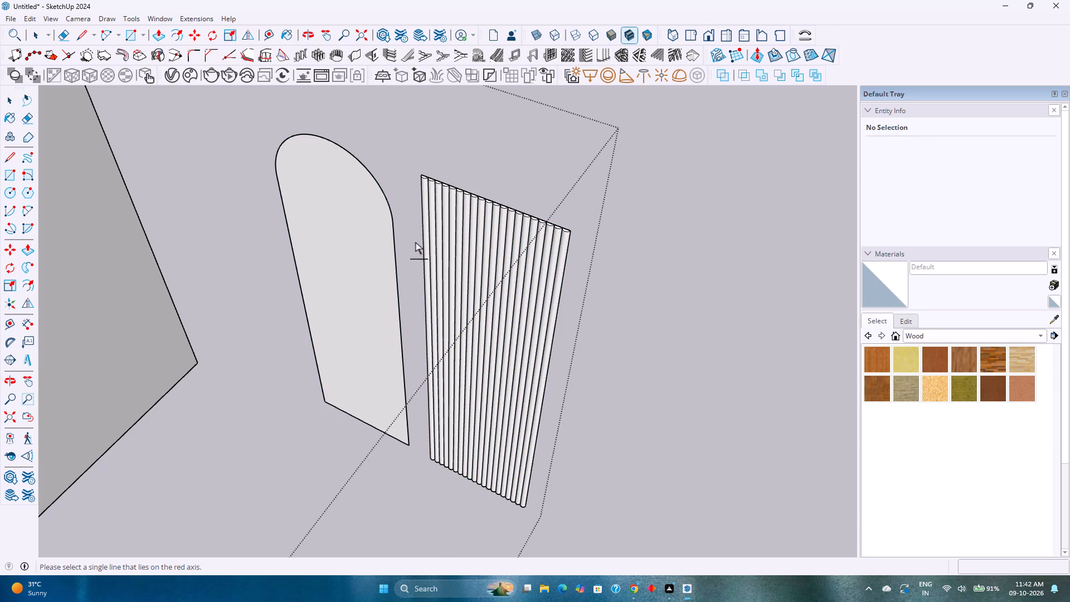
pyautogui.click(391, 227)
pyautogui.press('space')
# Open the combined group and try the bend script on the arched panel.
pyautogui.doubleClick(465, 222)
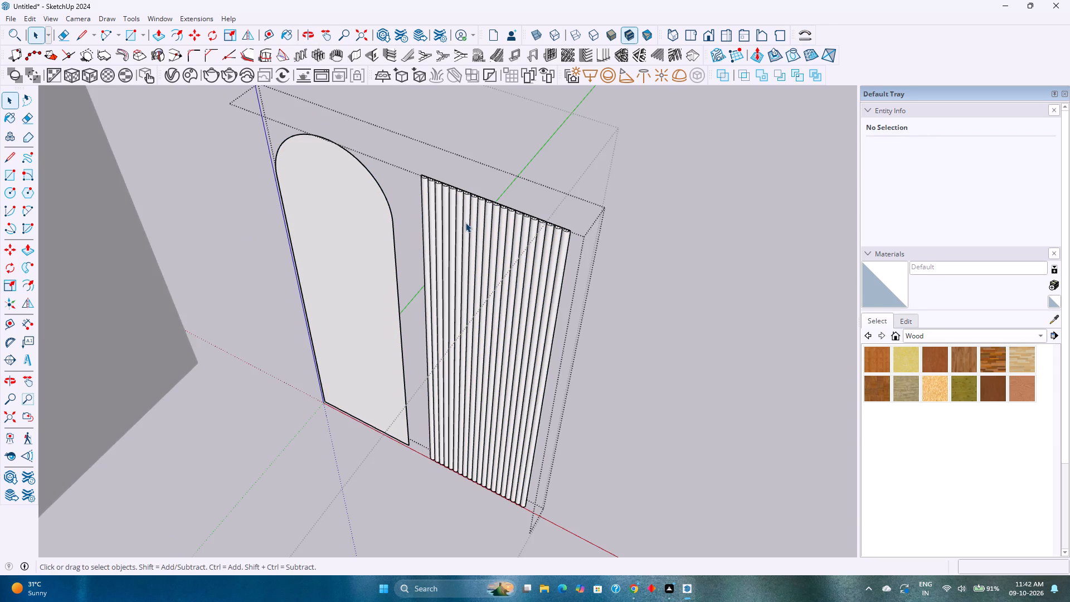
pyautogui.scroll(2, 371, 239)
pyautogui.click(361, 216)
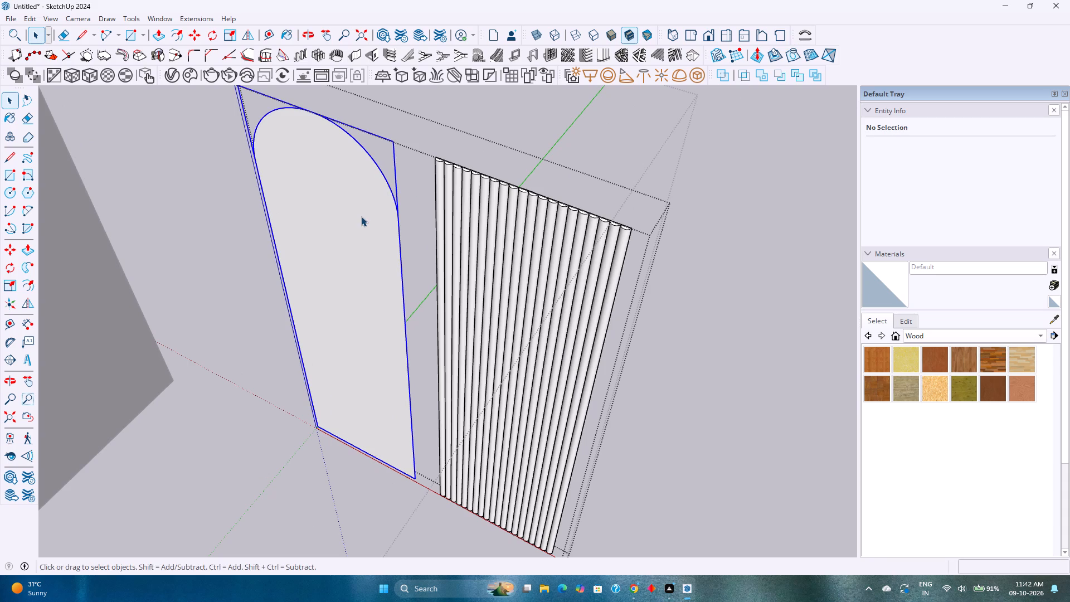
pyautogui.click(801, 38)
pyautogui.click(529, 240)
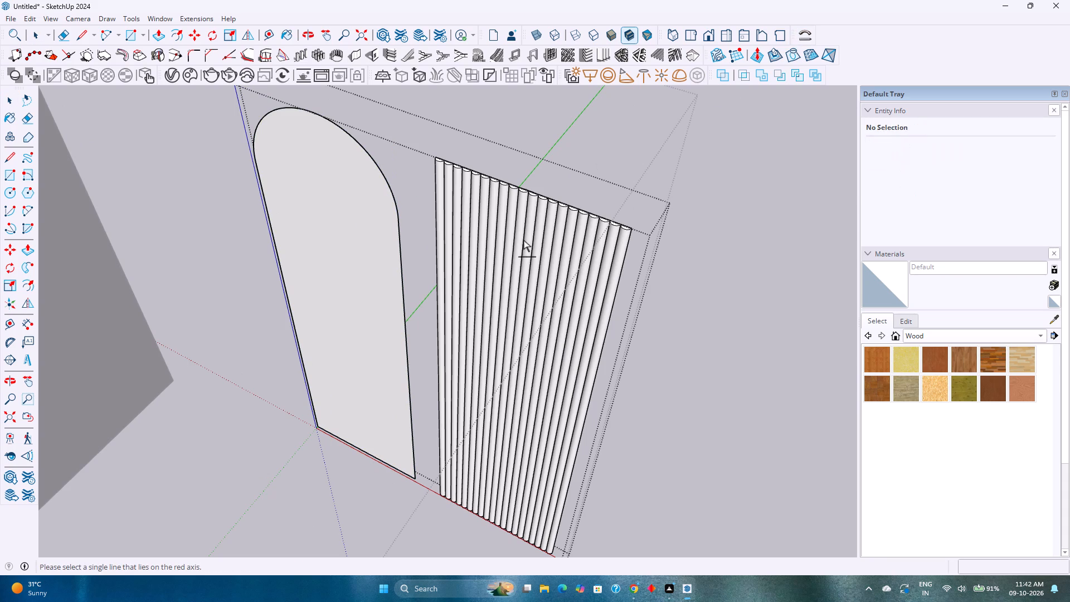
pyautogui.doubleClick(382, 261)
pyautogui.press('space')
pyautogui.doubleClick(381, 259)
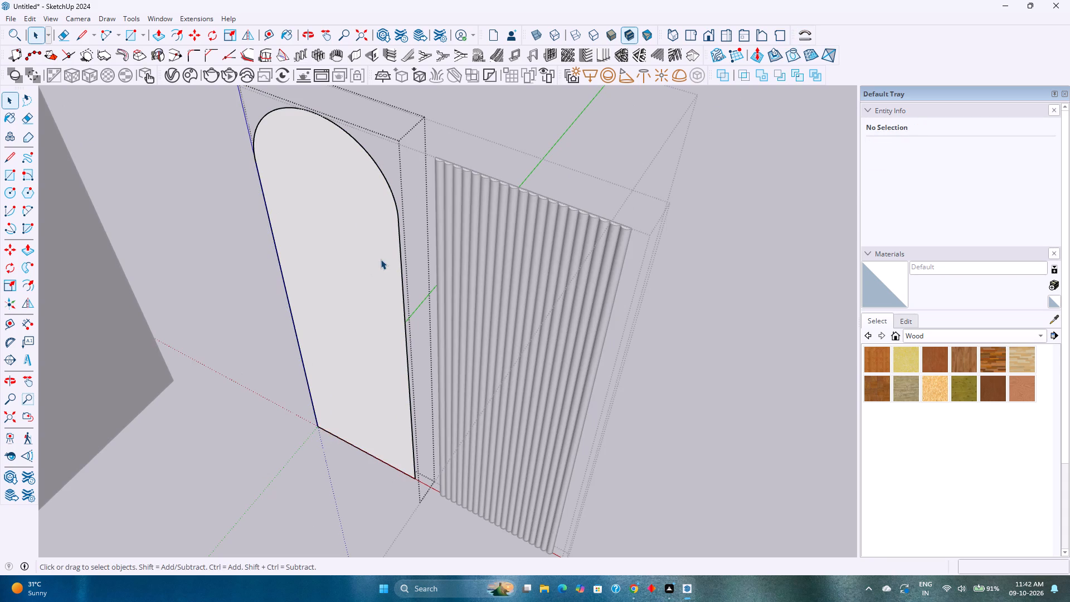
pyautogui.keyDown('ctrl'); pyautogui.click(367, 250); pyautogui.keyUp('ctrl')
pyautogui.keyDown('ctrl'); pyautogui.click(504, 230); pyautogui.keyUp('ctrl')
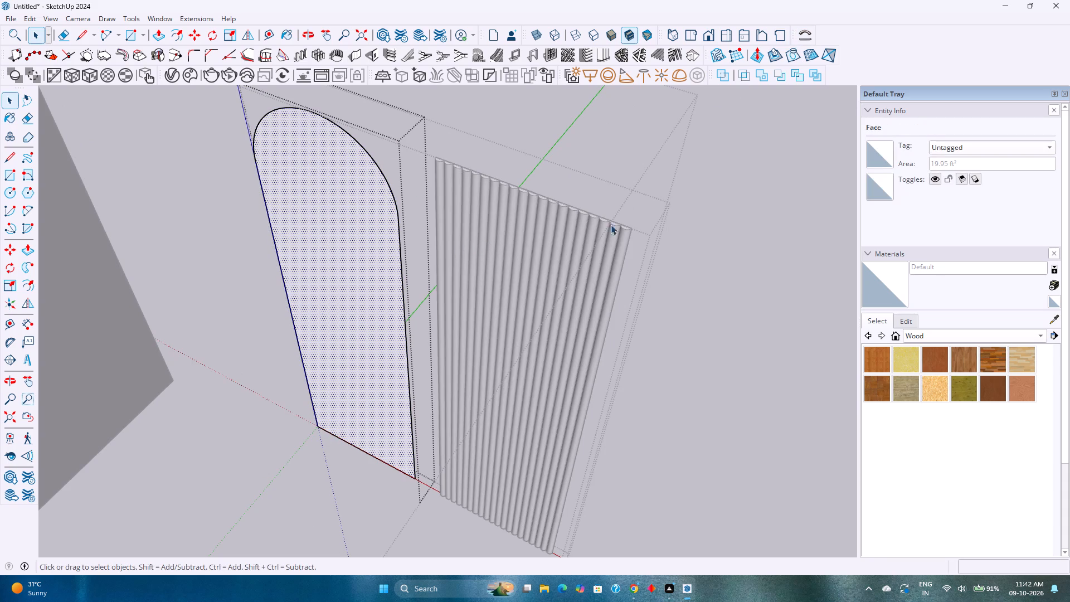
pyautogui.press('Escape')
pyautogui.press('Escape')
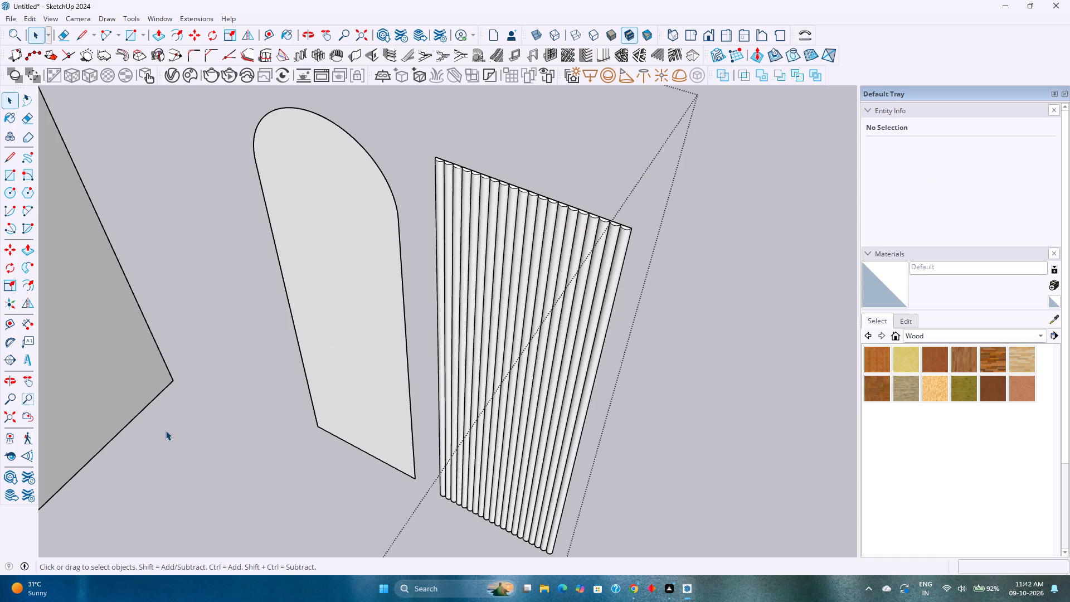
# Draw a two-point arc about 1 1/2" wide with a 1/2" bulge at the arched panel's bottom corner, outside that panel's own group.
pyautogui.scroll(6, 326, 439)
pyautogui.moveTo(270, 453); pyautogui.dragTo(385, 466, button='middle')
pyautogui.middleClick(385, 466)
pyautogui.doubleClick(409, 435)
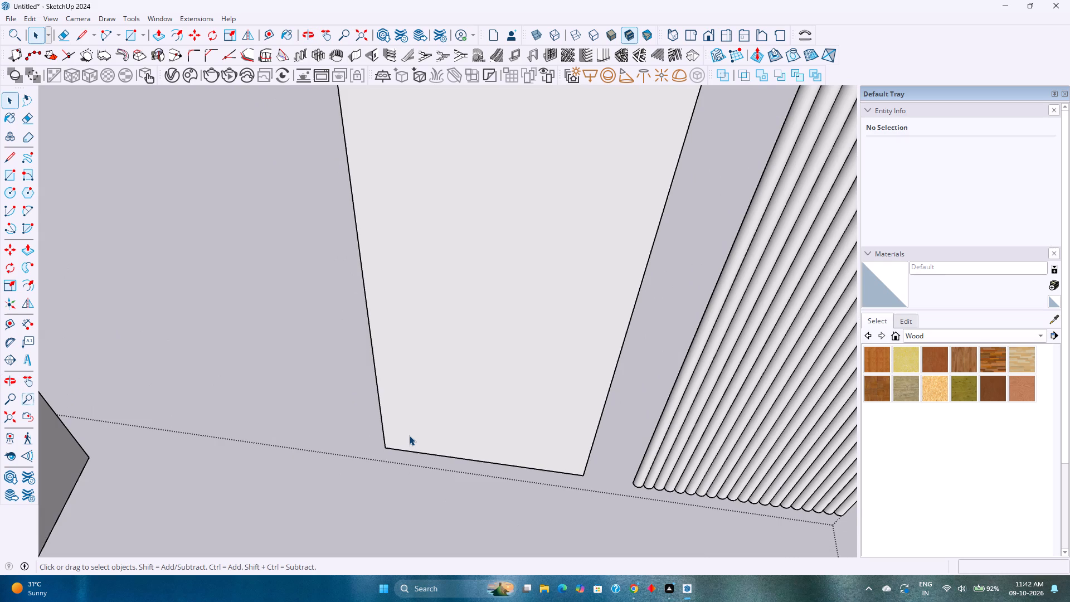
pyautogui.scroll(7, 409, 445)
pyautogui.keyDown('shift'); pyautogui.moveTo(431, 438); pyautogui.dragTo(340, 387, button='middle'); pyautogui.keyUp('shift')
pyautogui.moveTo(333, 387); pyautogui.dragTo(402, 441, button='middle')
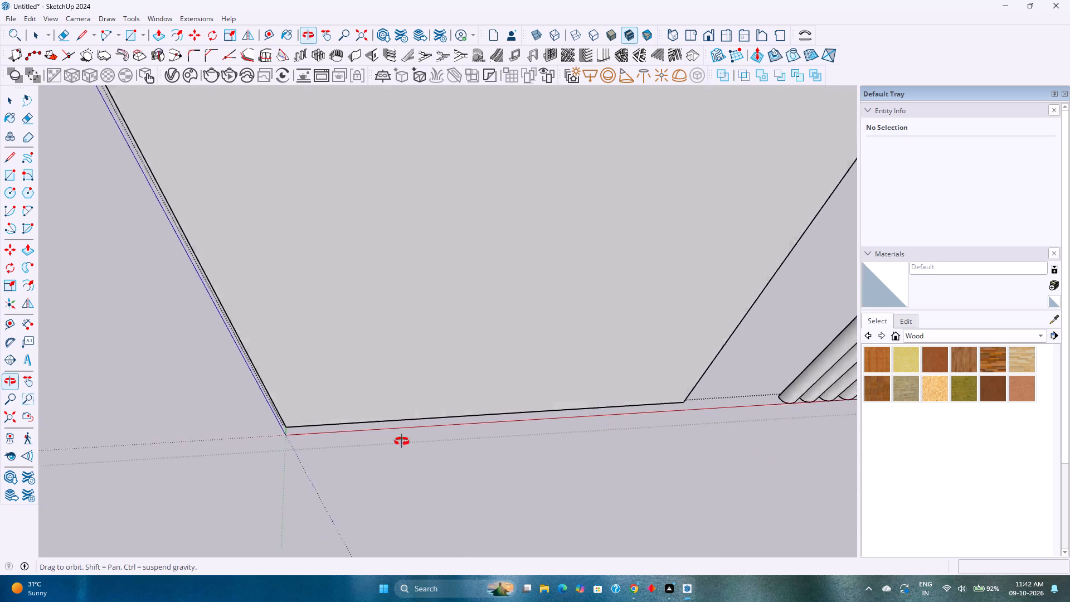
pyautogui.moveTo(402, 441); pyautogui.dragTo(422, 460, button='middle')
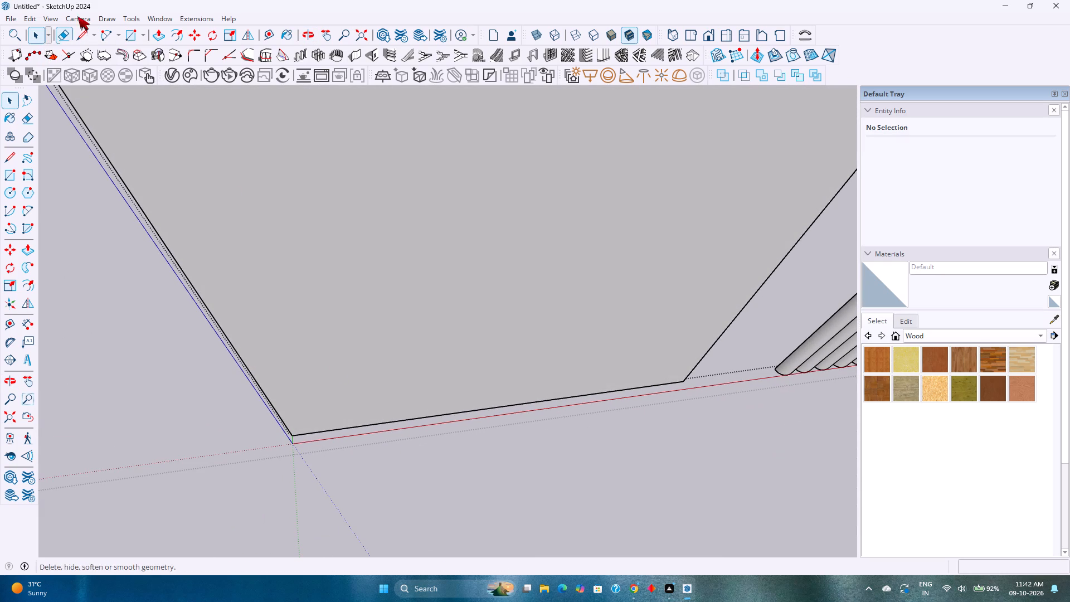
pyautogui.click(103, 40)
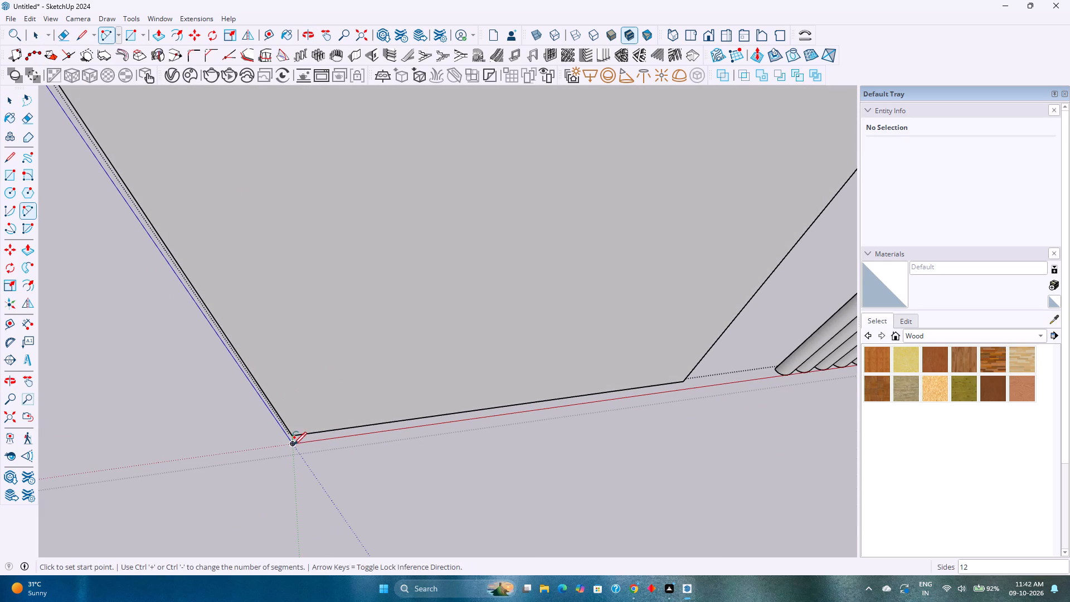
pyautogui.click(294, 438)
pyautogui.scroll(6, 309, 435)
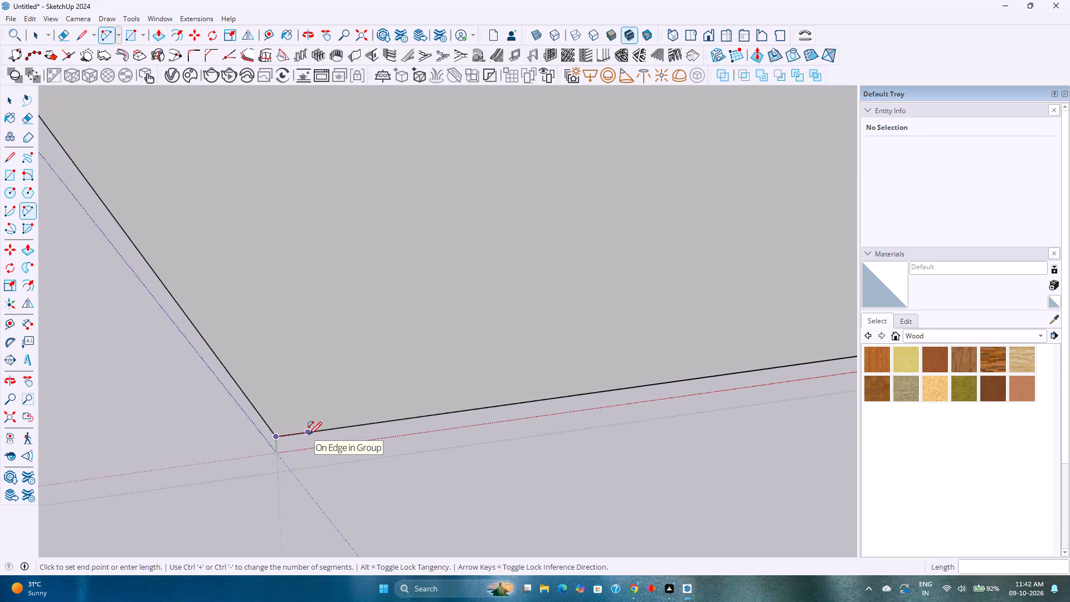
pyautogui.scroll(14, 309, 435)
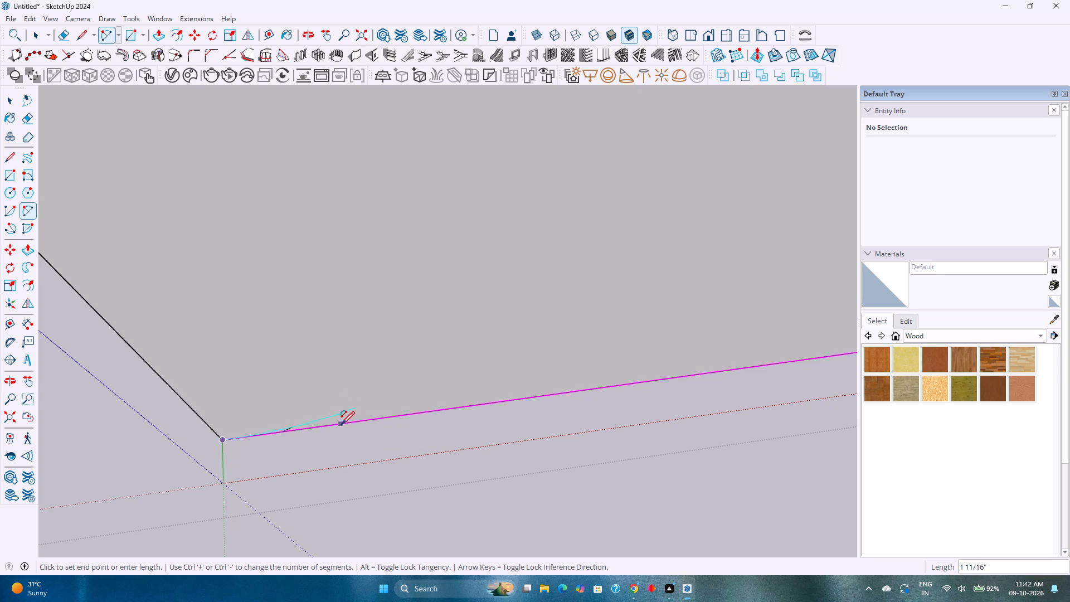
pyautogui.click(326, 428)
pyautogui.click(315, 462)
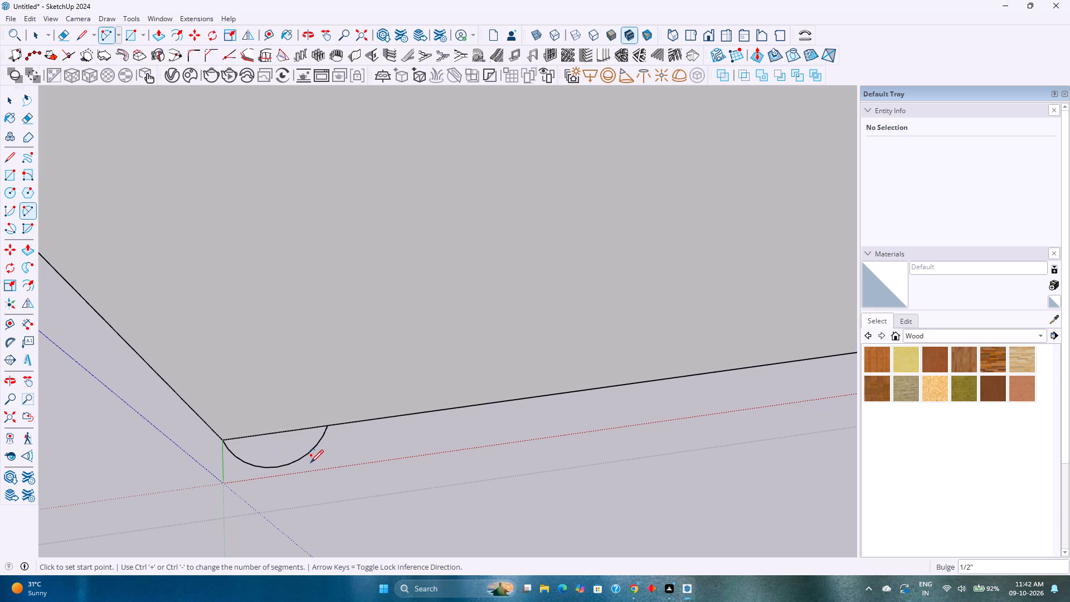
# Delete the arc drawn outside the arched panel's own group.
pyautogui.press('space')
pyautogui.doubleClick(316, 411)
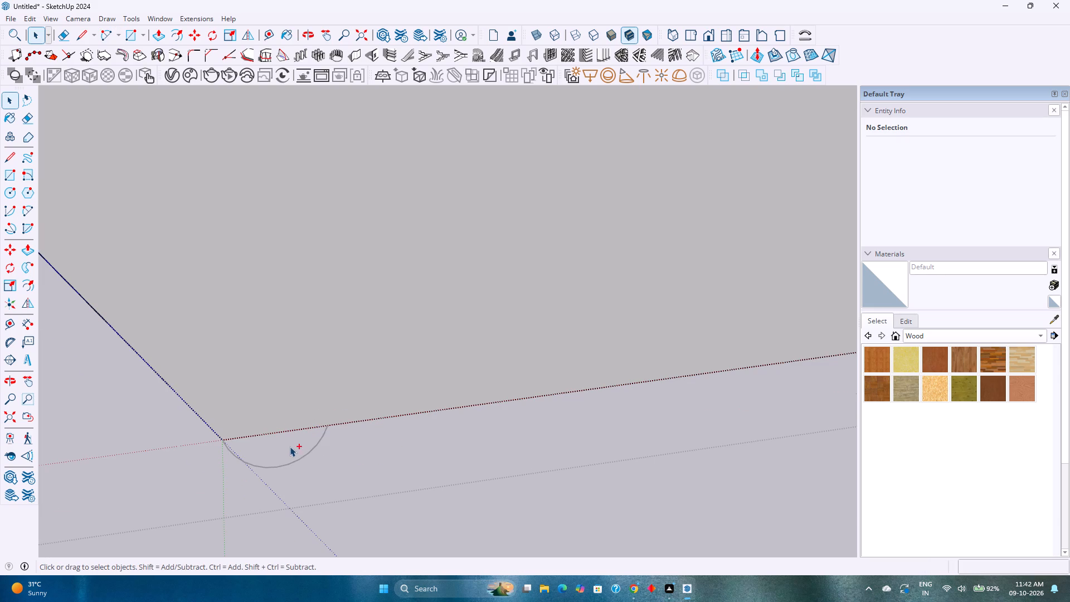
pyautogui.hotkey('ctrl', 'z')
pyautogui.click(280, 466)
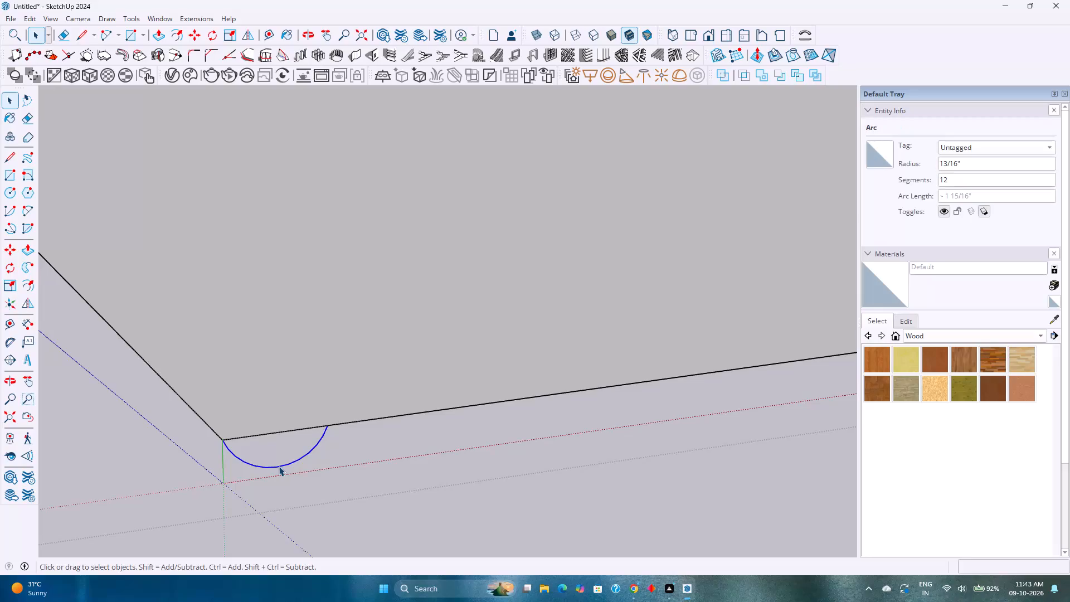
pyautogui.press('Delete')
# Inside the arched panel's group, draw a two-point arc about 1 1/2" wide with a 1/2" bulge from the bottom corner along the bottom edge.
pyautogui.doubleClick(297, 416)
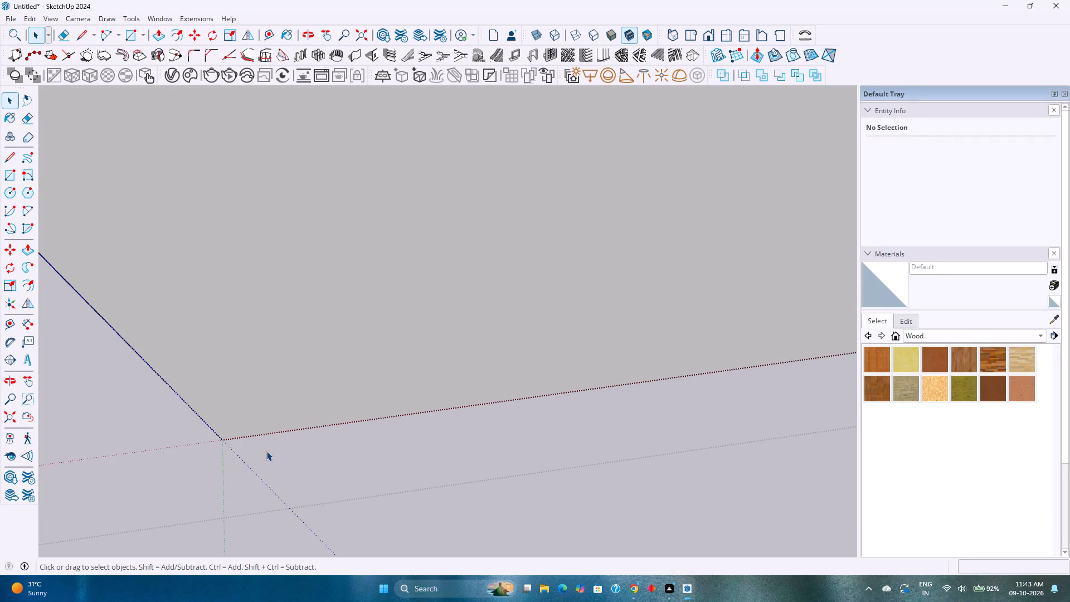
pyautogui.press('a')
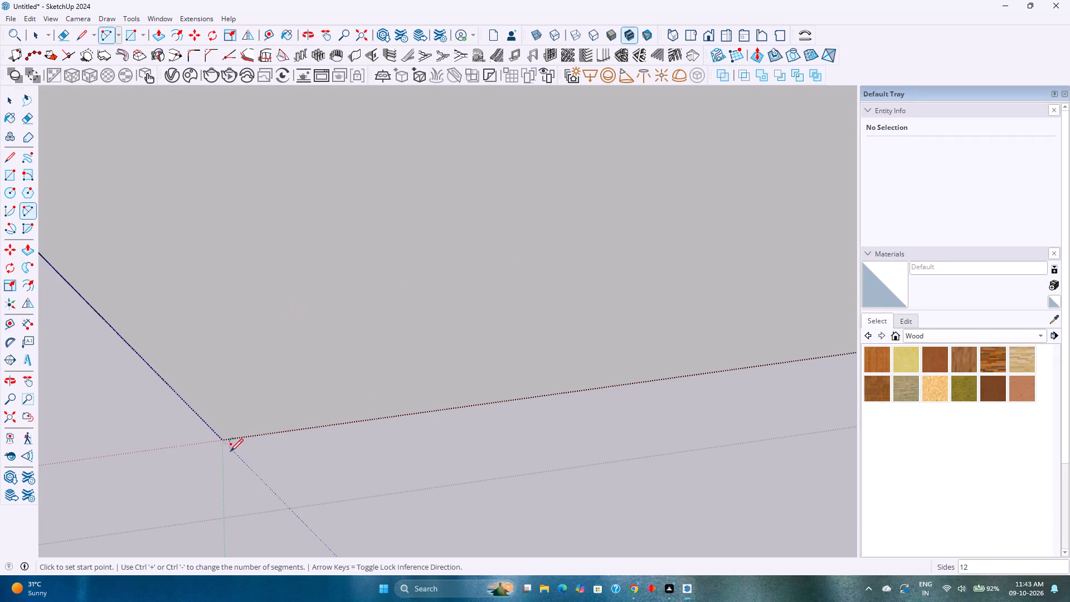
pyautogui.click(220, 440)
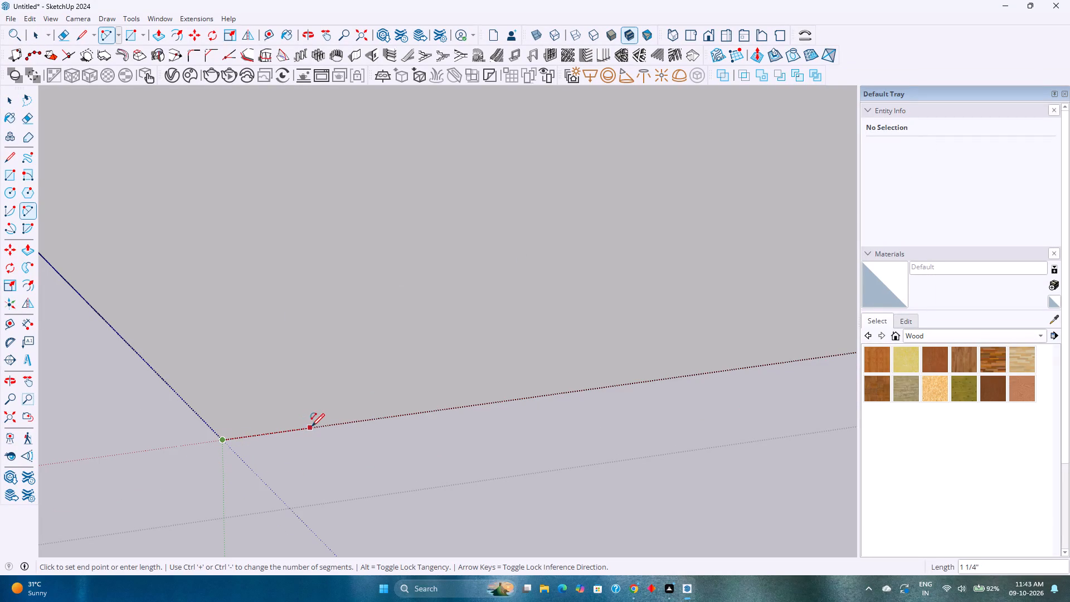
pyautogui.click(327, 426)
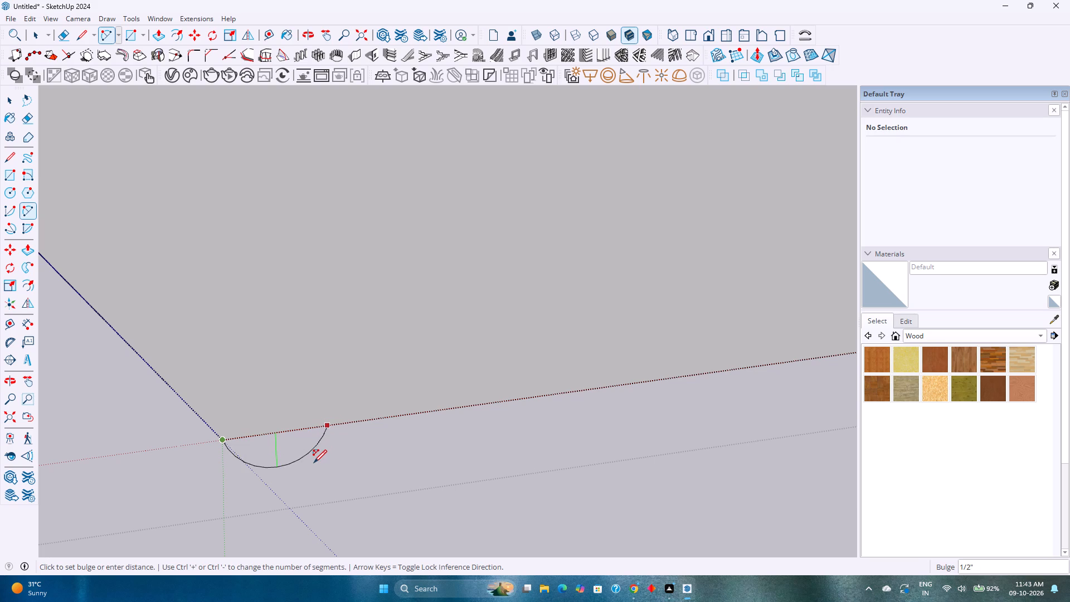
pyautogui.click(313, 463)
# Set the new arc's segment count to 40.
pyautogui.press('space')
pyautogui.click(305, 455)
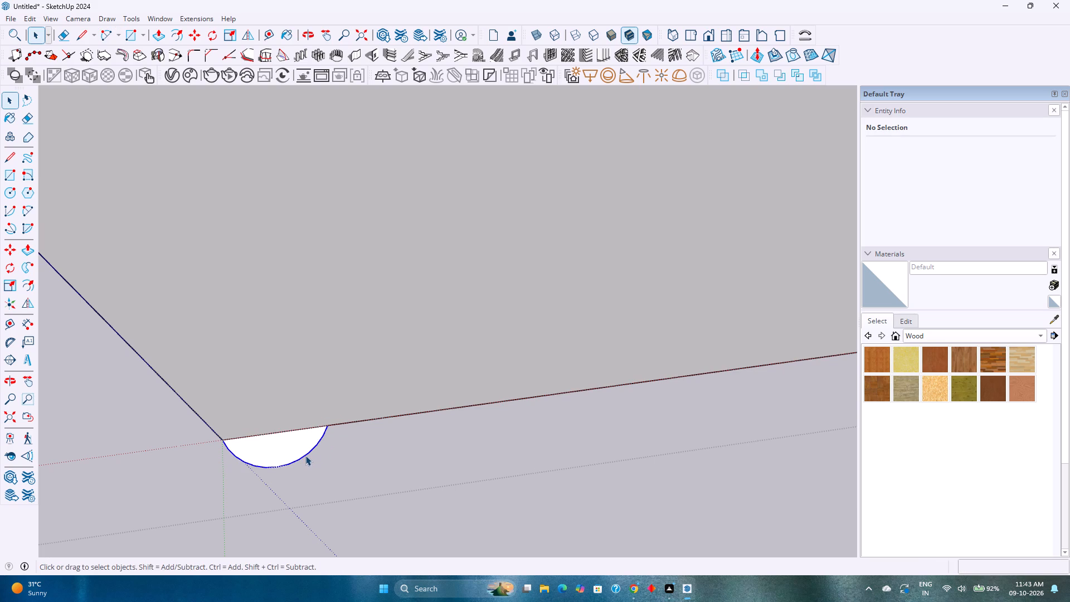
pyautogui.doubleClick(964, 182)
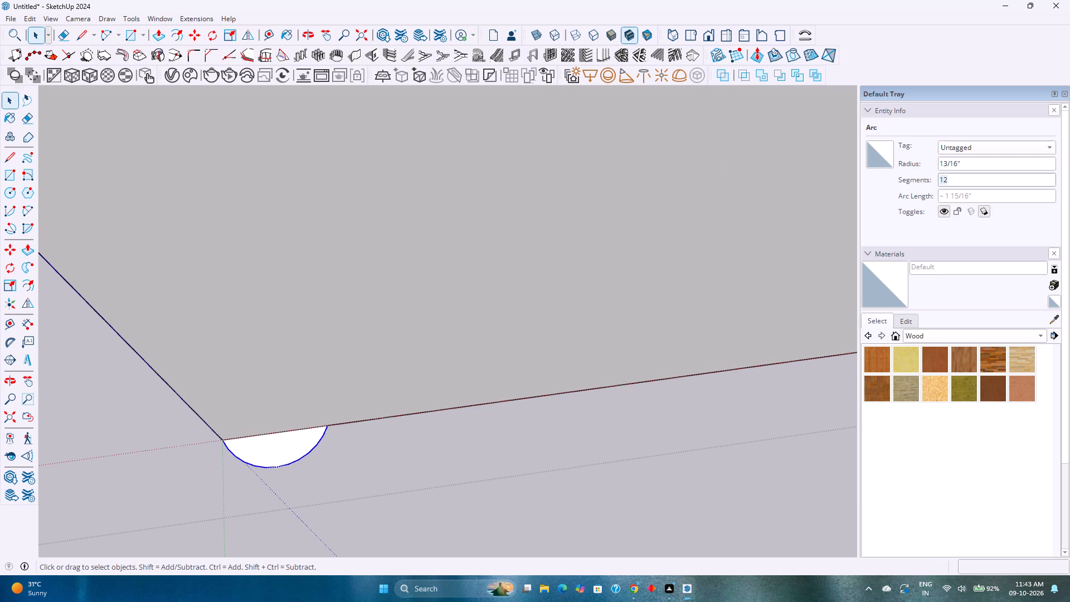
pyautogui.press('4')
pyautogui.press('0')
pyautogui.press('Return')
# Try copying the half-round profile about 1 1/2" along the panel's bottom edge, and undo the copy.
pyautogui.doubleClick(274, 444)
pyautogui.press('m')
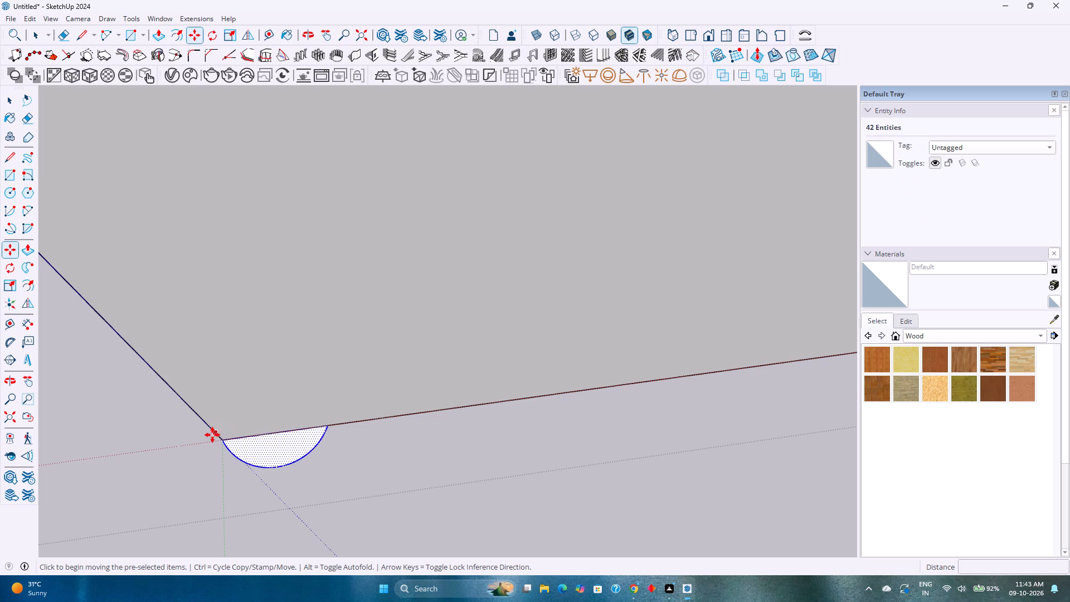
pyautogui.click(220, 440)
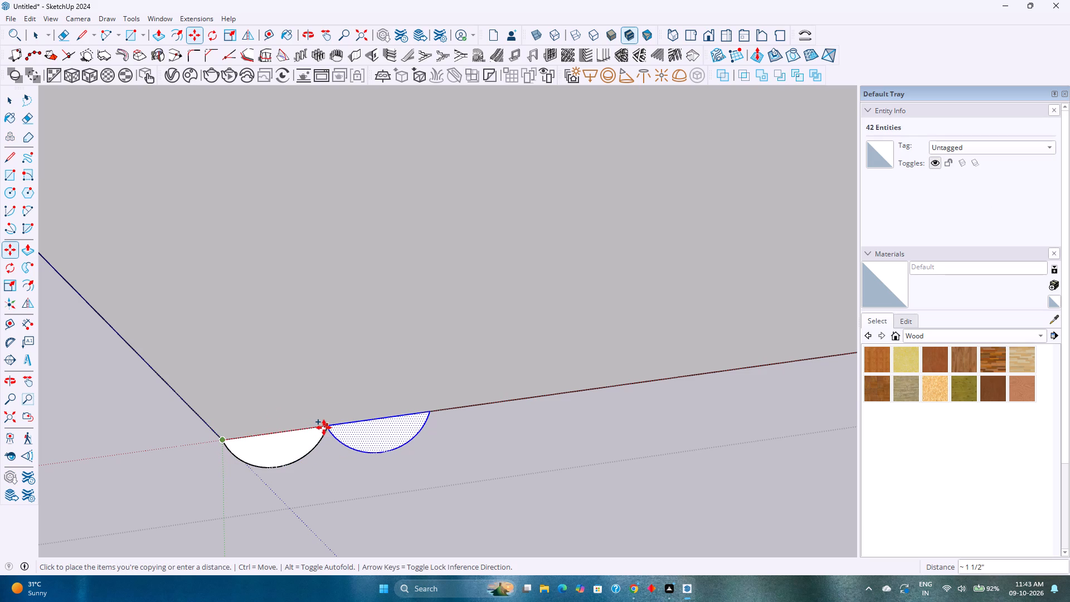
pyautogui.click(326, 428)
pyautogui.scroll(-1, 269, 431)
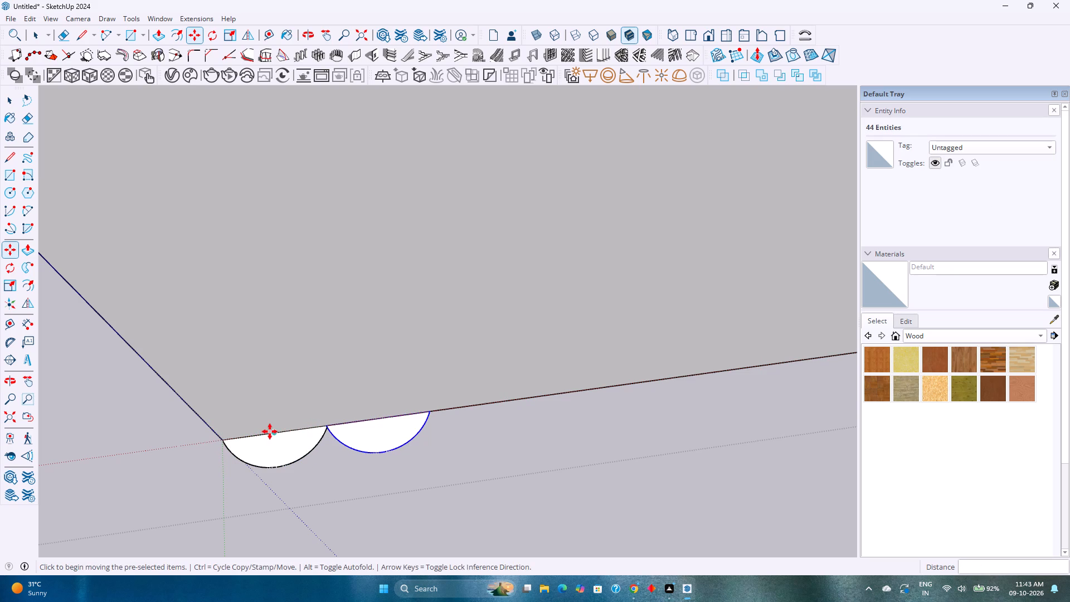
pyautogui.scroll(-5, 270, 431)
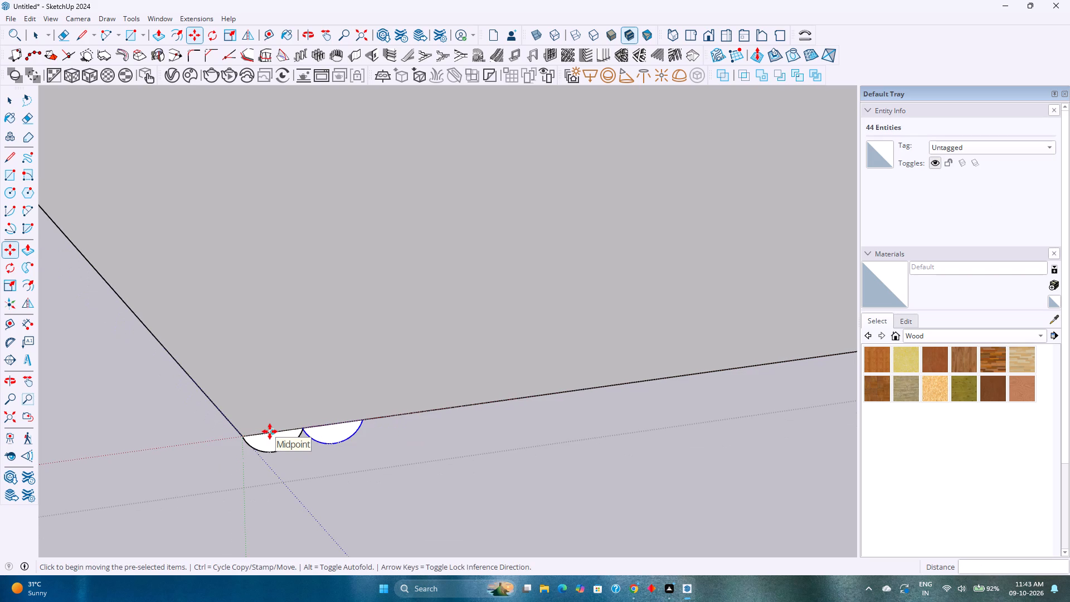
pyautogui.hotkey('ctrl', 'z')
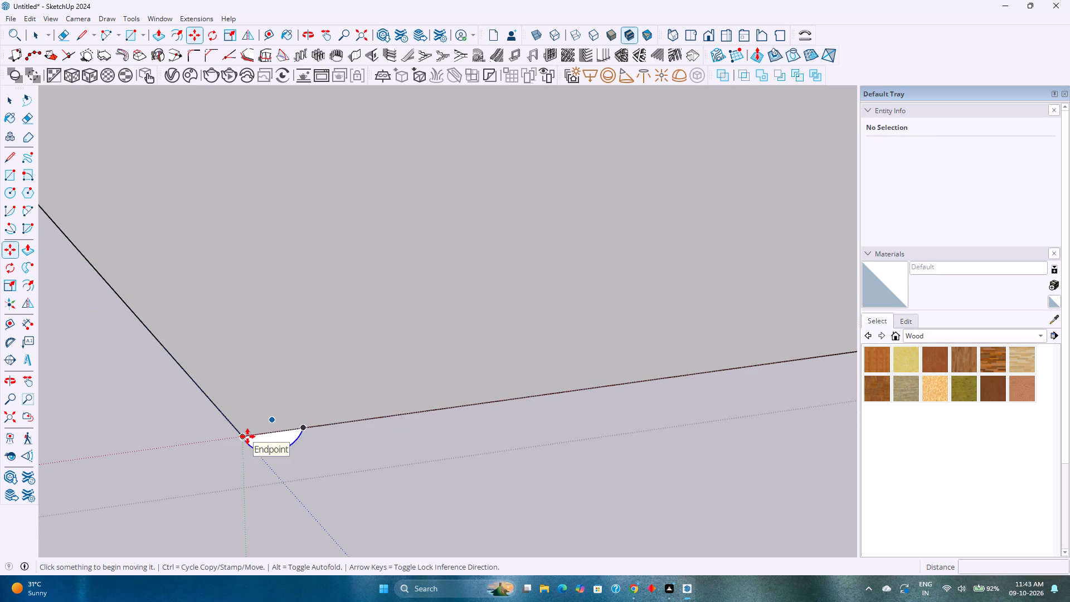
# Copy the half-round profile about 1 1/4" along the panel's bottom edge, repeated as an array of 10 copies.
pyautogui.press('space')
pyautogui.doubleClick(274, 443)
pyautogui.scroll(12, 266, 439)
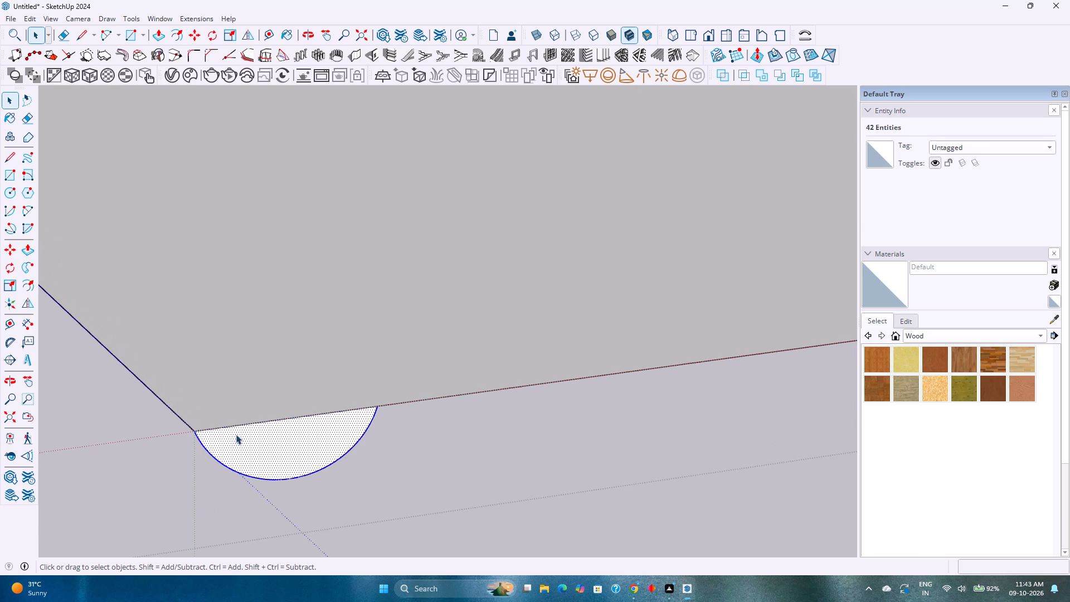
pyautogui.press('m')
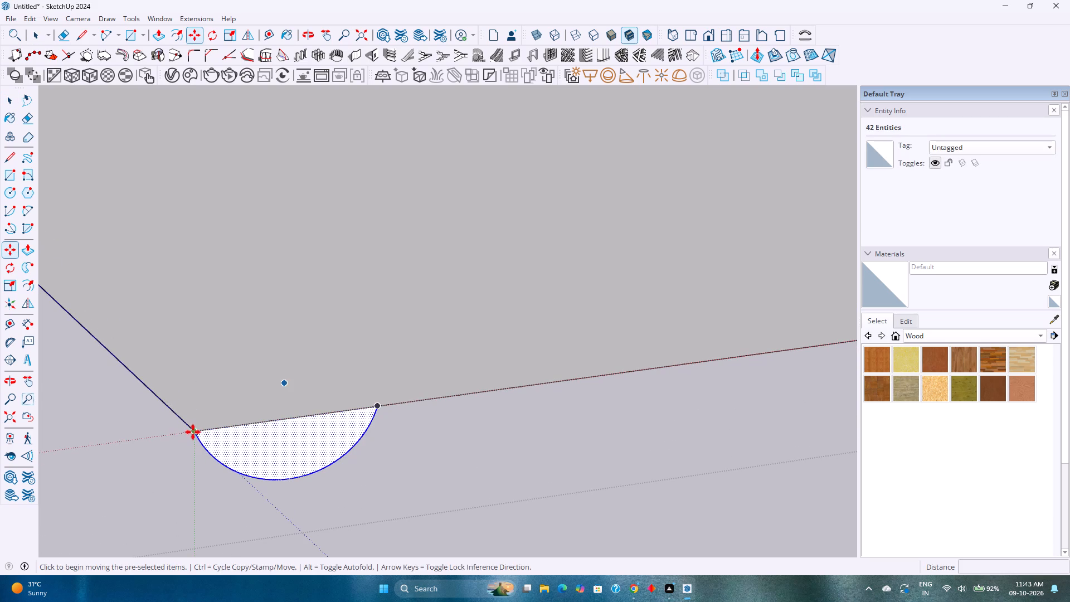
pyautogui.click(193, 433)
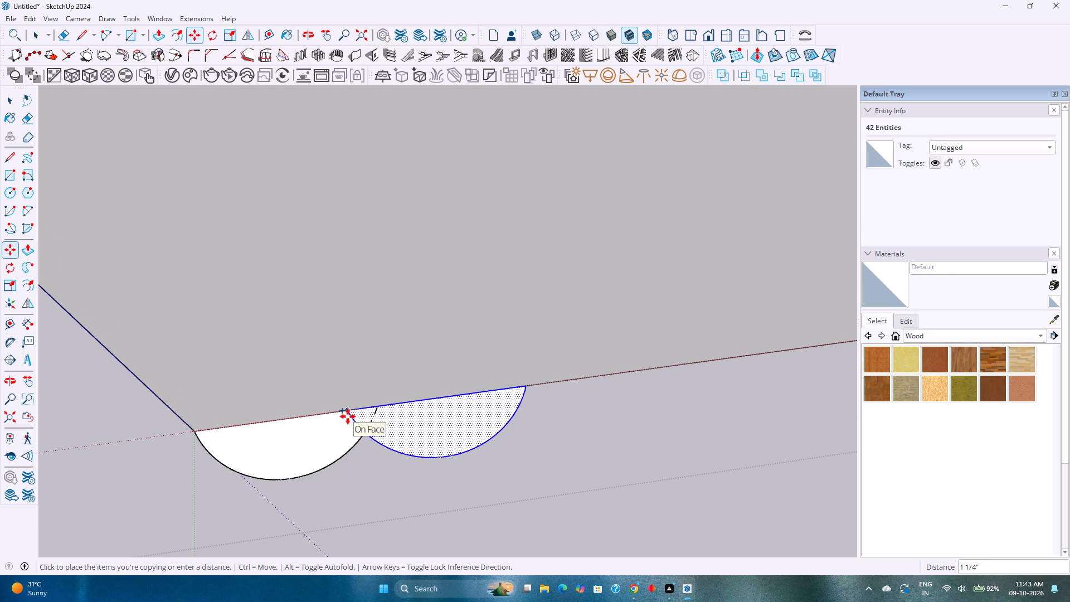
pyautogui.click(348, 416)
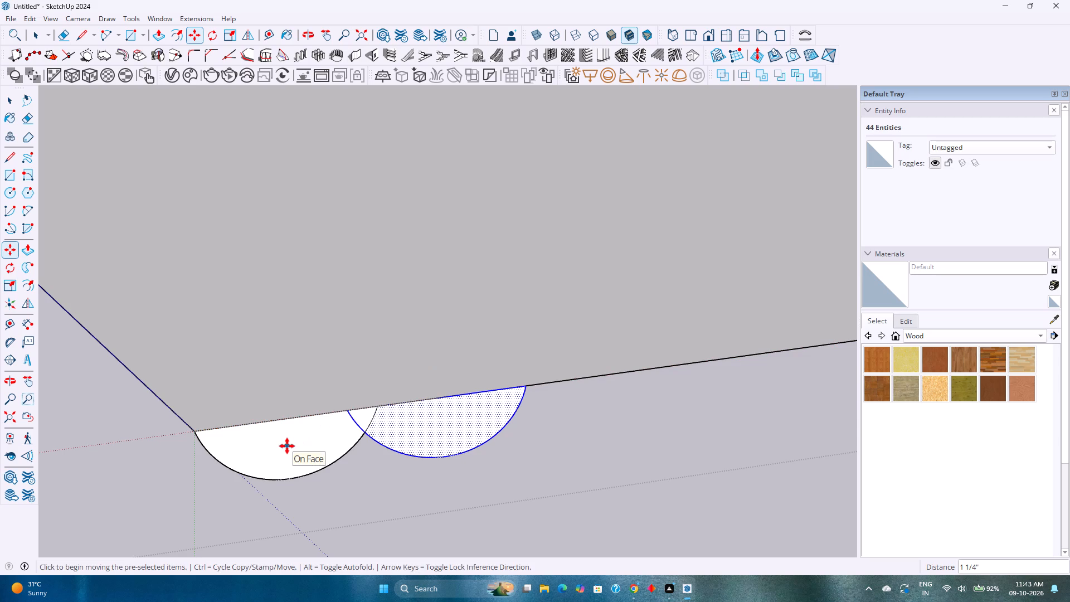
pyautogui.write('*8')
pyautogui.press('Return')
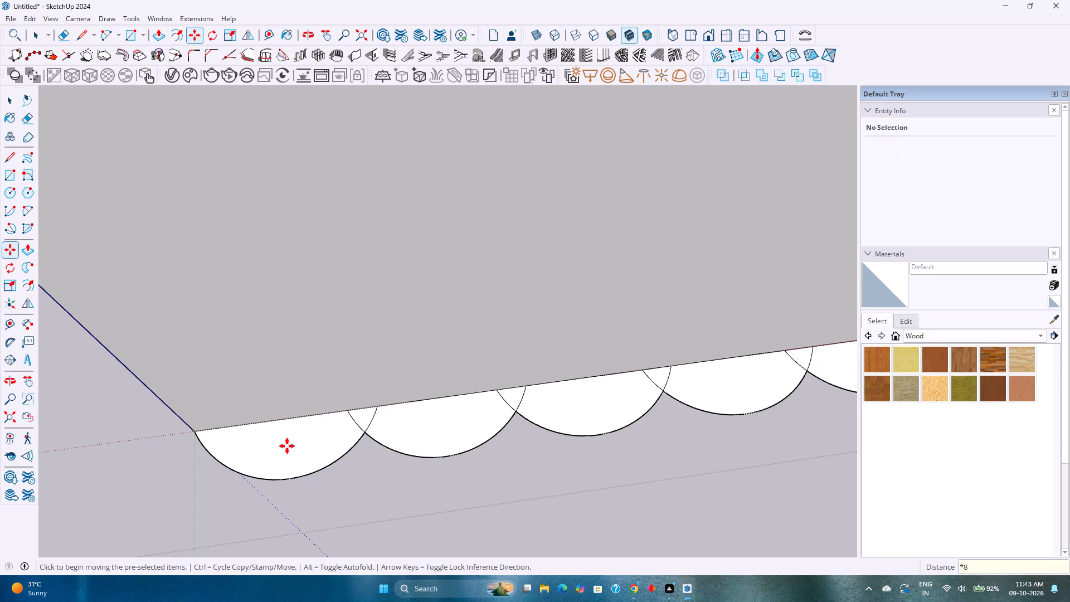
pyautogui.scroll(-20, 281, 394)
pyautogui.scroll(-8, 281, 394)
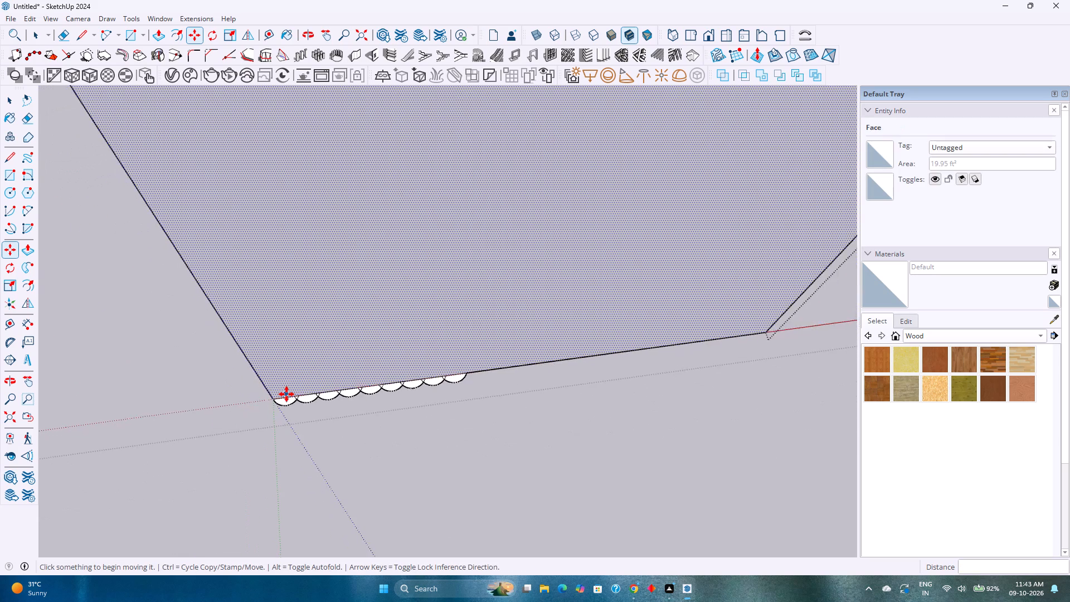
pyautogui.scroll(-4, 286, 394)
pyautogui.write('*10')
pyautogui.press('Return')
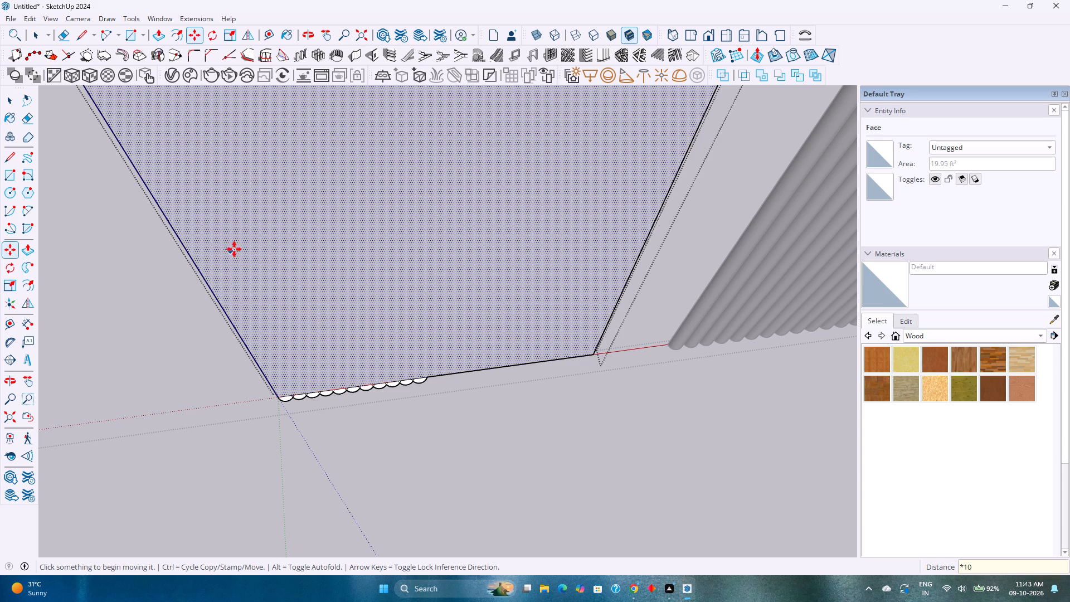
pyautogui.press('Escape')
# Erase the crossing arc ends at the five profile overlaps farthest from the panel's starting corner.
pyautogui.scroll(12, 428, 385)
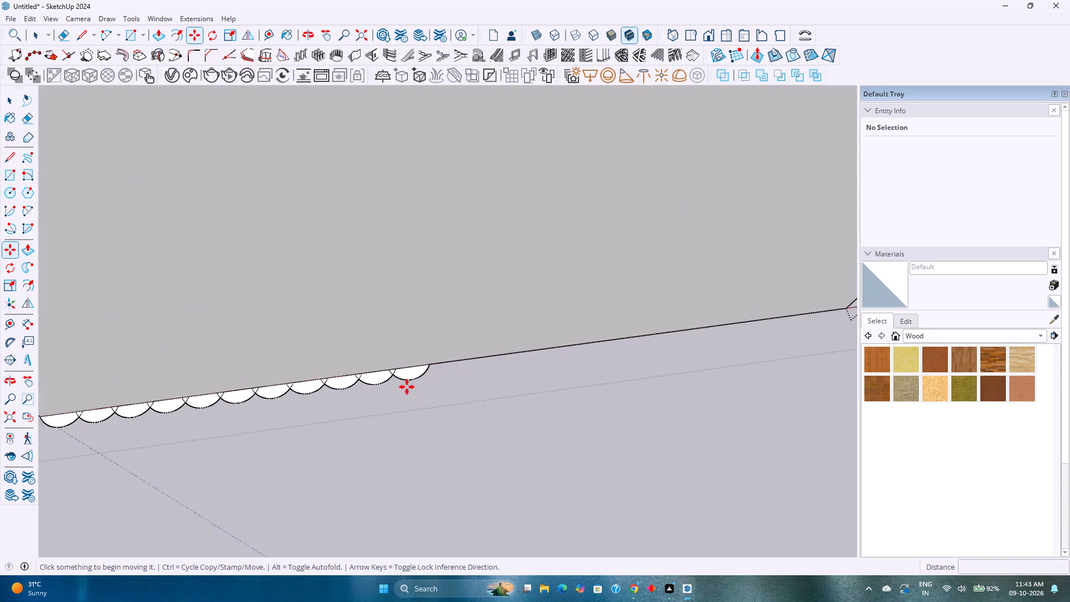
pyautogui.scroll(16, 407, 387)
pyautogui.press('e')
pyautogui.click(398, 348)
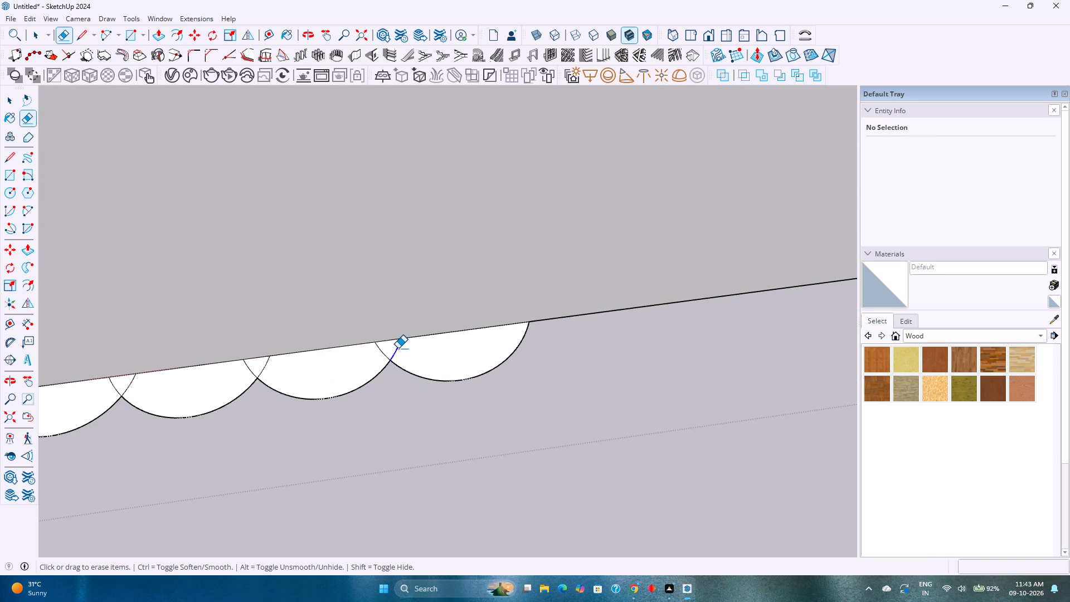
pyautogui.moveTo(368, 348); pyautogui.dragTo(378, 348)
pyautogui.moveTo(266, 365); pyautogui.dragTo(247, 367)
pyautogui.scroll(-2, 224, 379)
pyautogui.keyDown('shift'); pyautogui.moveTo(224, 380); pyautogui.dragTo(513, 372, button='middle'); pyautogui.keyUp('shift')
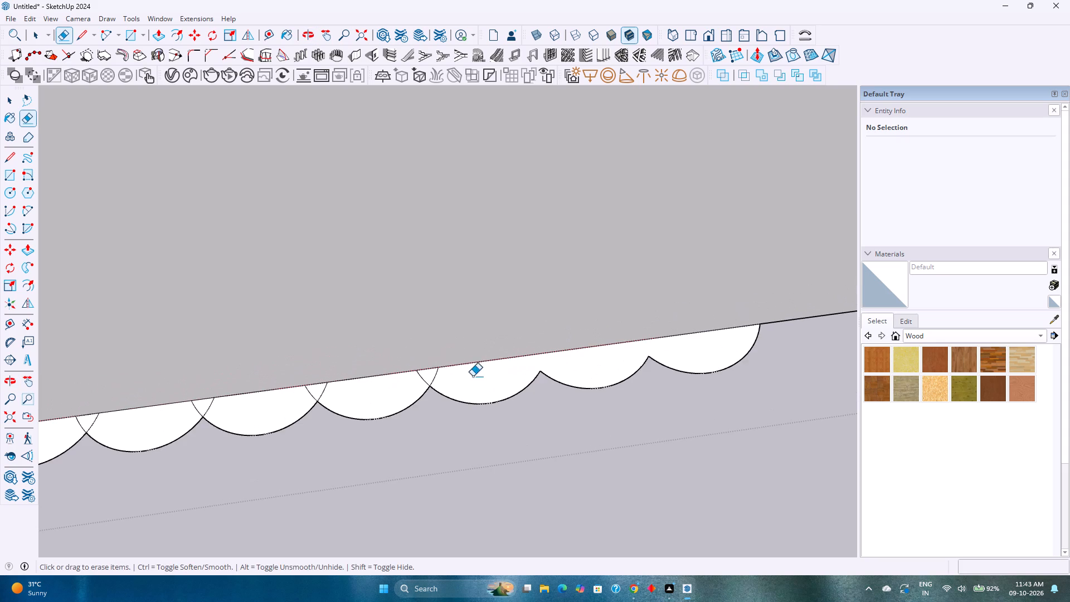
pyautogui.moveTo(437, 376); pyautogui.dragTo(419, 378)
pyautogui.moveTo(339, 396); pyautogui.dragTo(514, 393, button='middle')
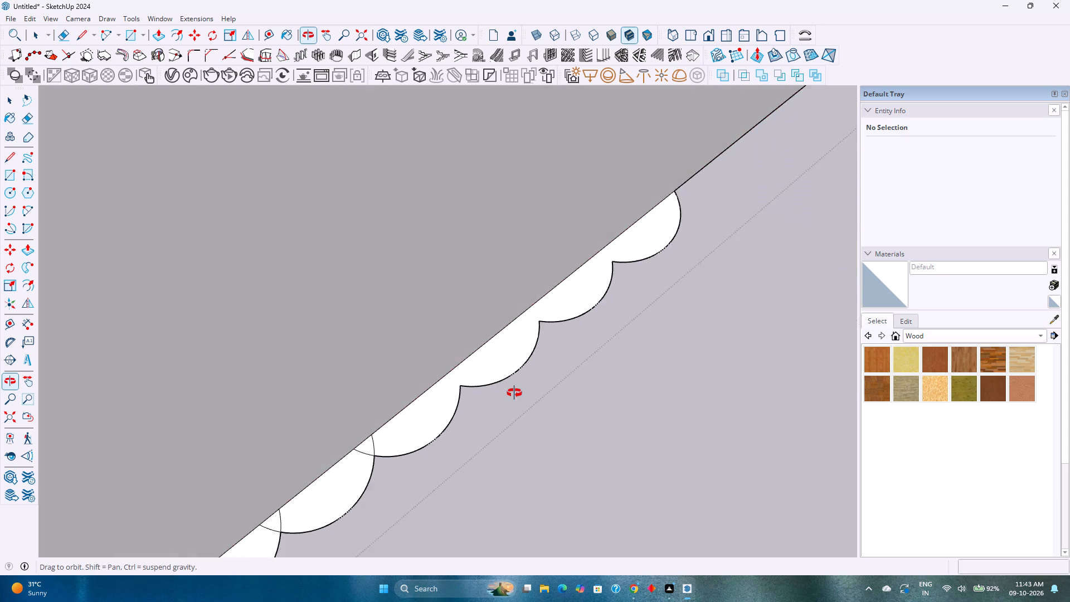
pyautogui.moveTo(514, 393); pyautogui.dragTo(338, 383, button='middle')
pyautogui.keyDown('shift'); pyautogui.moveTo(330, 381); pyautogui.dragTo(605, 356, button='middle'); pyautogui.keyUp('shift')
pyautogui.scroll(9, 598, 365)
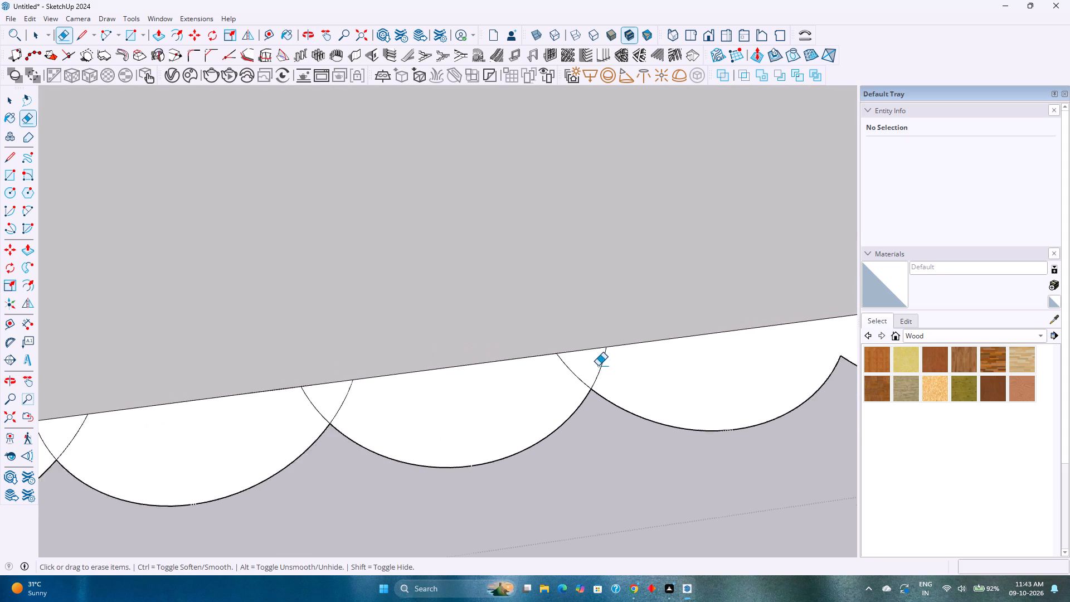
pyautogui.moveTo(615, 365); pyautogui.dragTo(524, 374)
pyautogui.moveTo(329, 397); pyautogui.dragTo(267, 401)
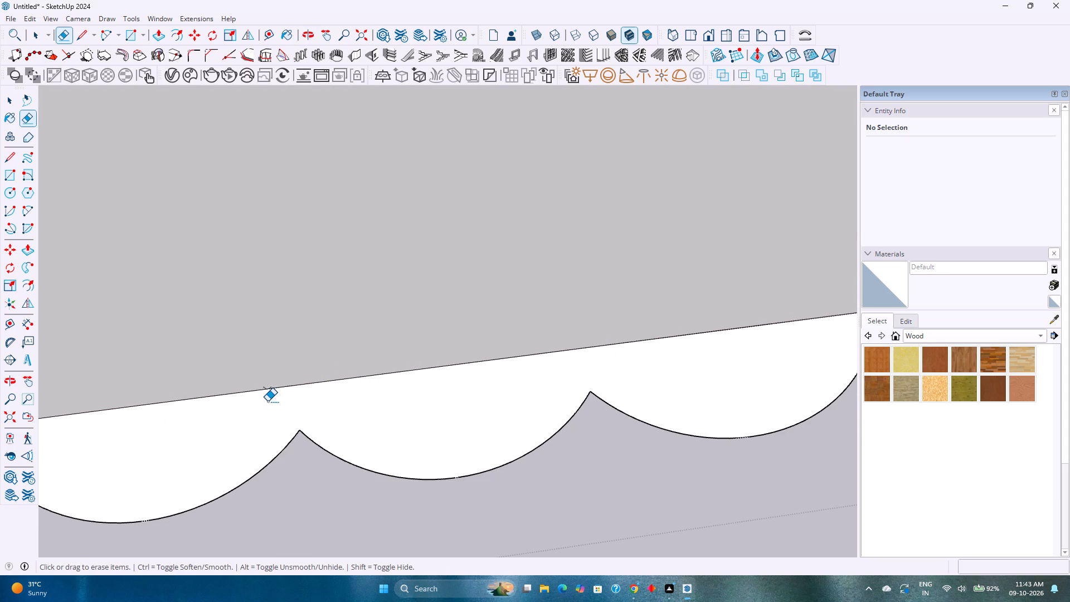
# Erase the crossing arc ends at the remaining overlaps back to the starting corner, leaving one continuous scalloped profile.
pyautogui.keyDown('shift'); pyautogui.moveTo(267, 401); pyautogui.dragTo(812, 342, button='middle'); pyautogui.keyUp('shift')
pyautogui.keyDown('shift'); pyautogui.scroll(1, 821, 342); pyautogui.keyUp('shift')
pyautogui.moveTo(571, 387); pyautogui.dragTo(474, 389)
pyautogui.keyDown('shift'); pyautogui.moveTo(395, 390); pyautogui.dragTo(722, 358, button='middle'); pyautogui.keyUp('shift')
pyautogui.moveTo(600, 391); pyautogui.dragTo(503, 406)
pyautogui.keyDown('shift'); pyautogui.moveTo(446, 406); pyautogui.dragTo(829, 371, button='middle'); pyautogui.keyUp('shift')
pyautogui.keyDown('shift'); pyautogui.scroll(-1, 829, 371); pyautogui.keyUp('shift')
pyautogui.keyDown('shift'); pyautogui.moveTo(274, 423); pyautogui.dragTo(301, 410, button='middle'); pyautogui.keyUp('shift')
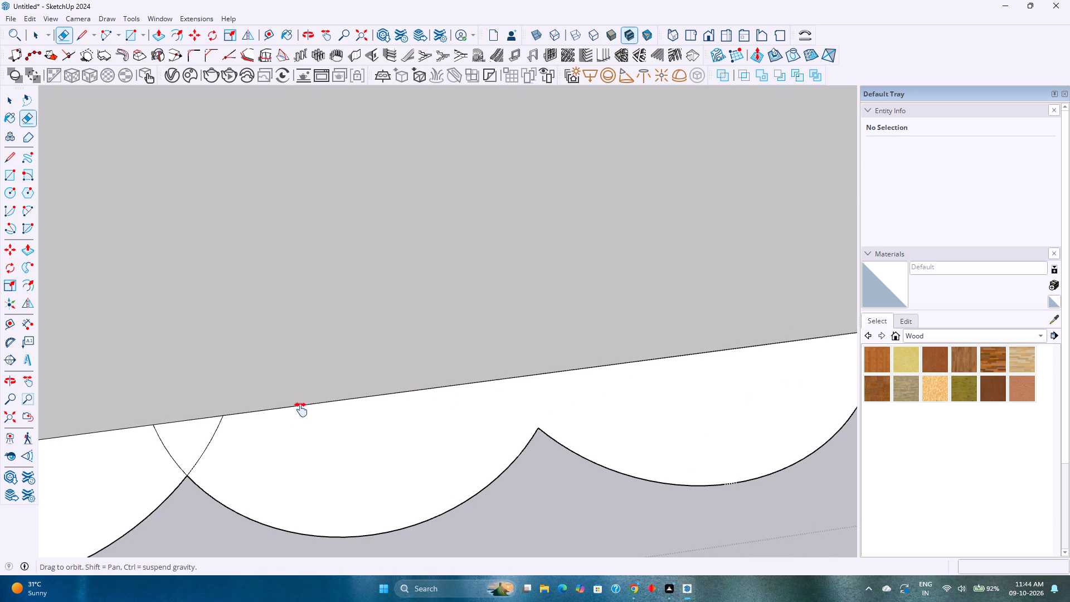
pyautogui.keyDown('shift'); pyautogui.moveTo(301, 410); pyautogui.dragTo(553, 378, button='middle'); pyautogui.keyUp('shift')
pyautogui.moveTo(517, 398); pyautogui.dragTo(435, 405)
pyautogui.keyDown('shift'); pyautogui.moveTo(340, 410); pyautogui.dragTo(728, 381, button='middle'); pyautogui.keyUp('shift')
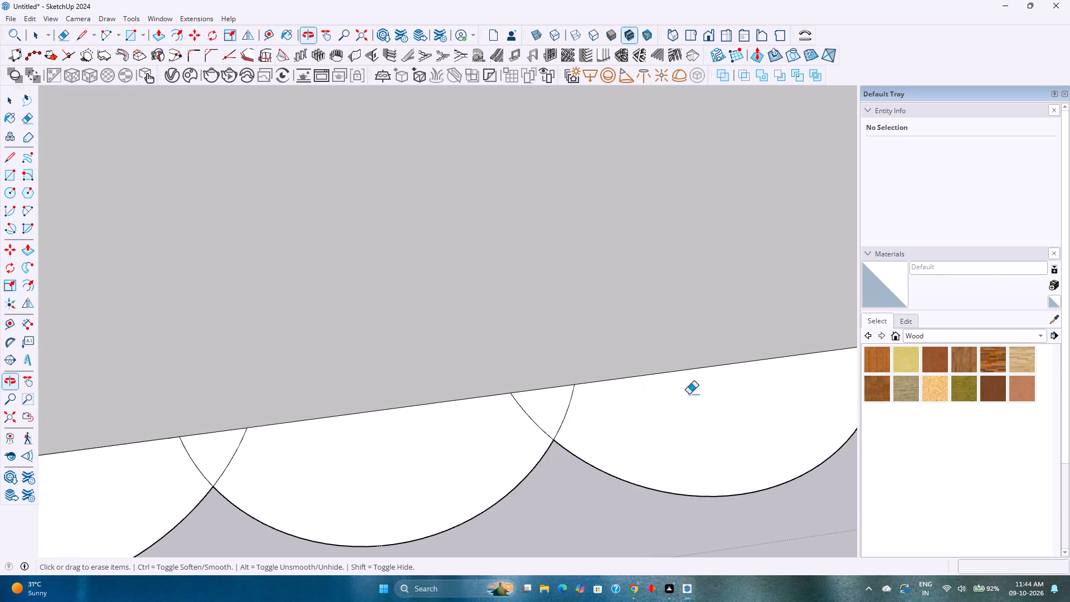
pyautogui.moveTo(612, 409); pyautogui.dragTo(504, 417)
pyautogui.keyDown('shift'); pyautogui.moveTo(375, 421); pyautogui.dragTo(698, 385, button='middle'); pyautogui.keyUp('shift')
pyautogui.moveTo(602, 414); pyautogui.dragTo(459, 424)
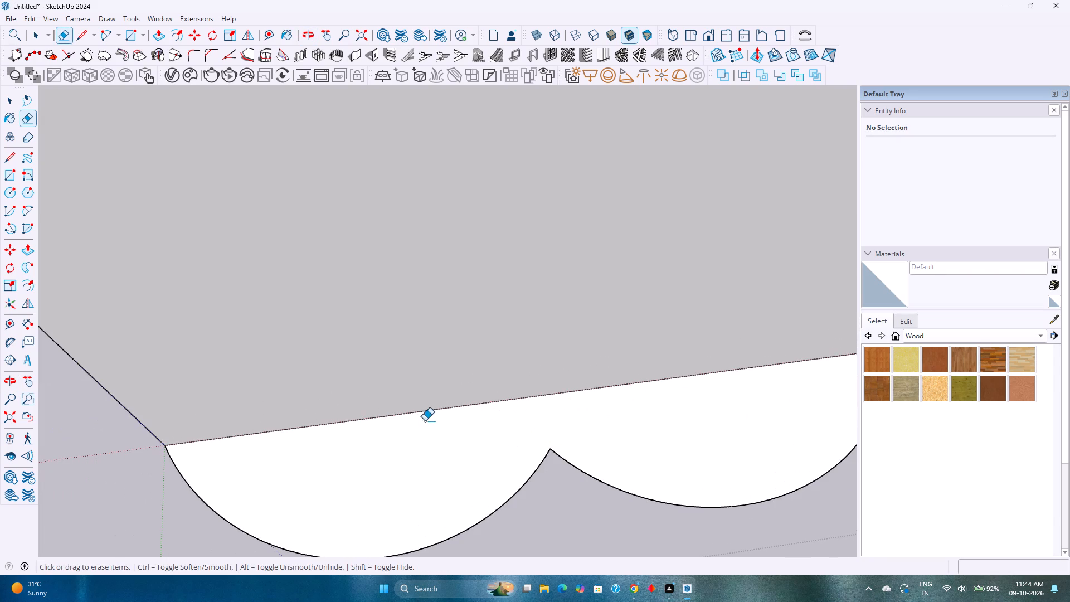
# Sweep the scalloped profile with Follow Me along the arched panel's two straight side edges and top arc.
pyautogui.press('space')
pyautogui.scroll(-20, 445, 395)
pyautogui.scroll(-3, 445, 395)
pyautogui.keyDown('shift'); pyautogui.moveTo(444, 370); pyautogui.dragTo(354, 431, button='middle'); pyautogui.keyUp('shift')
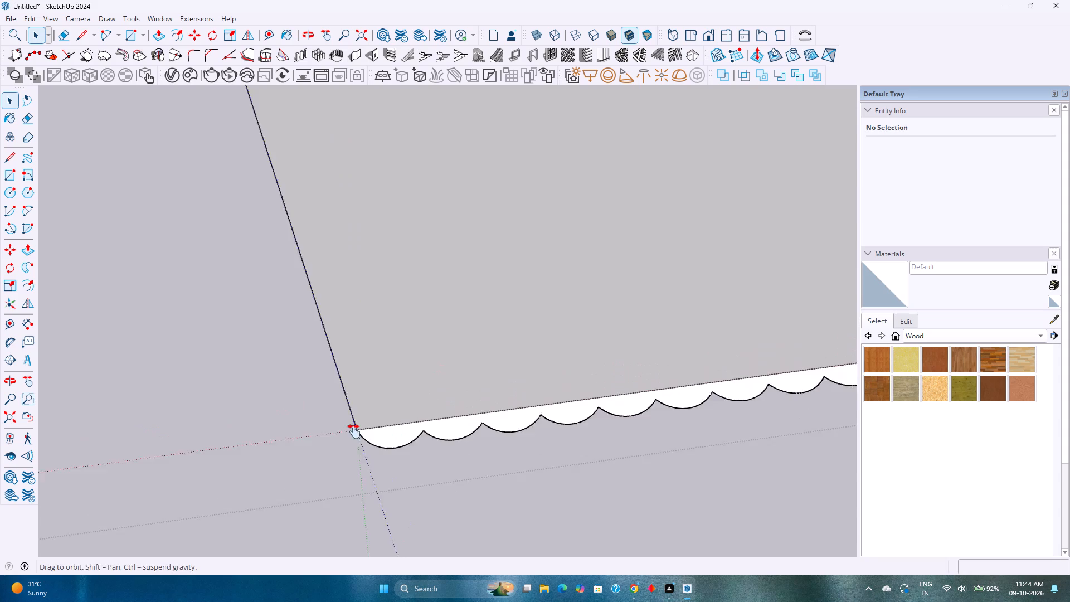
pyautogui.keyDown('shift'); pyautogui.moveTo(354, 431); pyautogui.dragTo(339, 435, button='middle'); pyautogui.keyUp('shift')
pyautogui.scroll(-20, 329, 412)
pyautogui.scroll(-2, 329, 412)
pyautogui.keyDown('shift'); pyautogui.moveTo(364, 370); pyautogui.dragTo(429, 452, button='middle'); pyautogui.keyUp('shift')
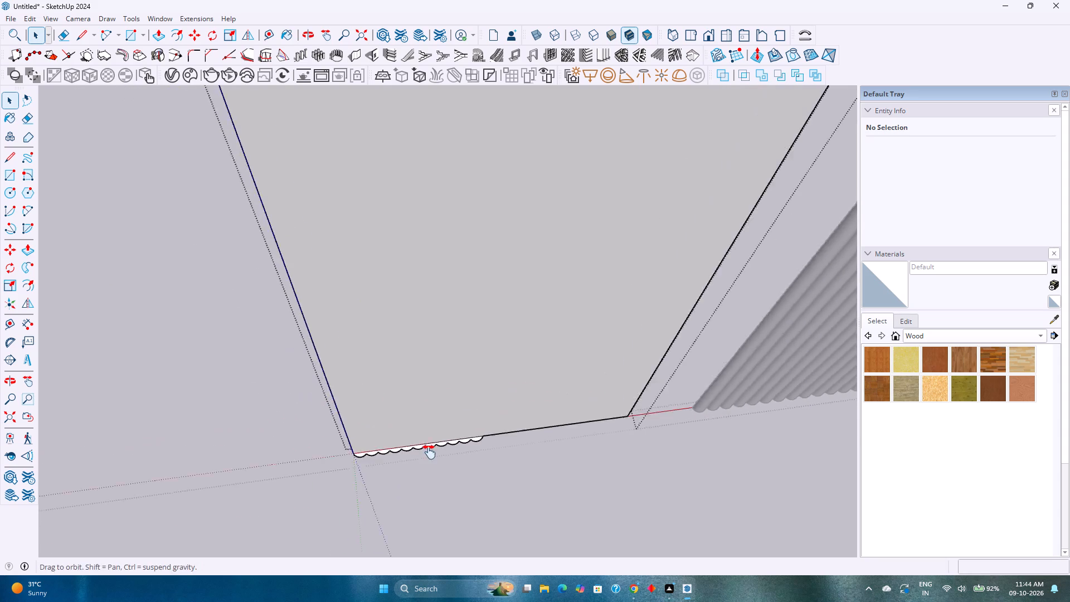
pyautogui.keyDown('shift'); pyautogui.moveTo(429, 452); pyautogui.dragTo(437, 466, button='middle'); pyautogui.keyUp('shift')
pyautogui.moveTo(421, 458); pyautogui.dragTo(399, 419, button='middle')
pyautogui.click(356, 410)
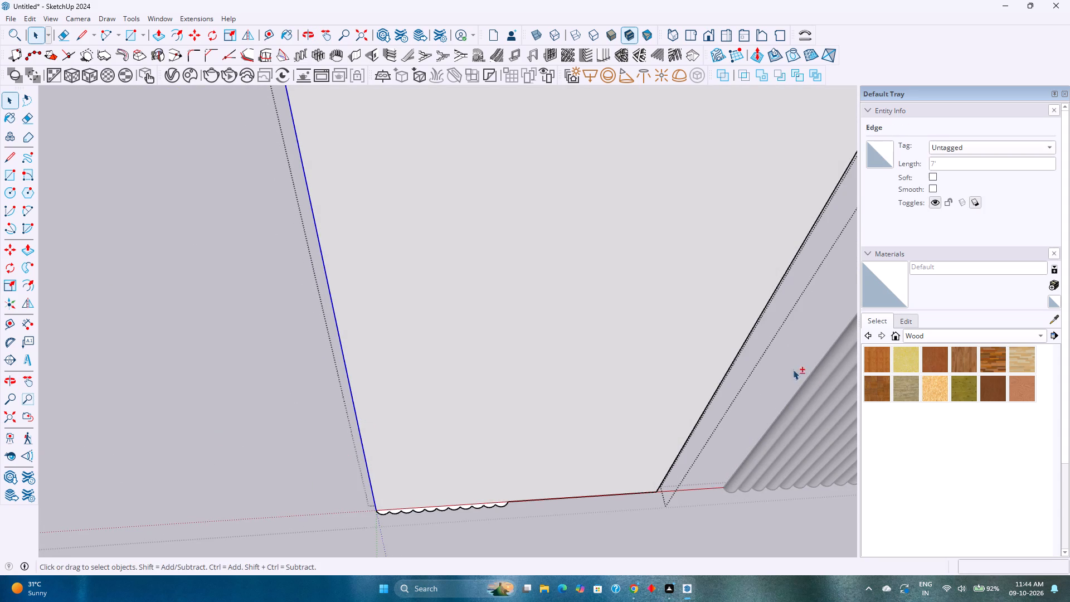
pyautogui.keyDown('ctrl'); pyautogui.click(736, 352); pyautogui.keyUp('ctrl')
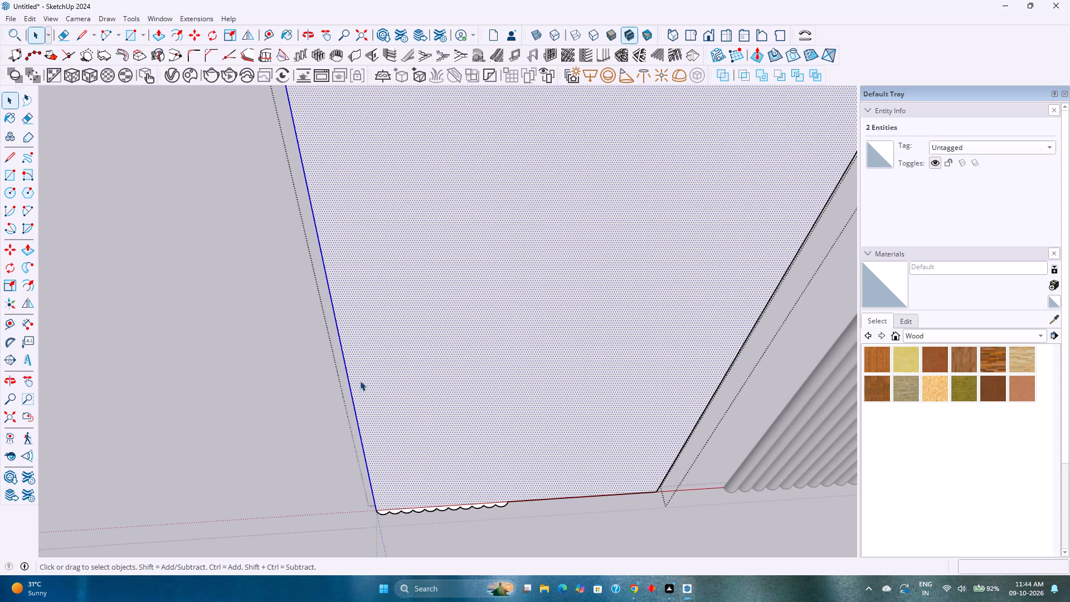
pyautogui.click(349, 386)
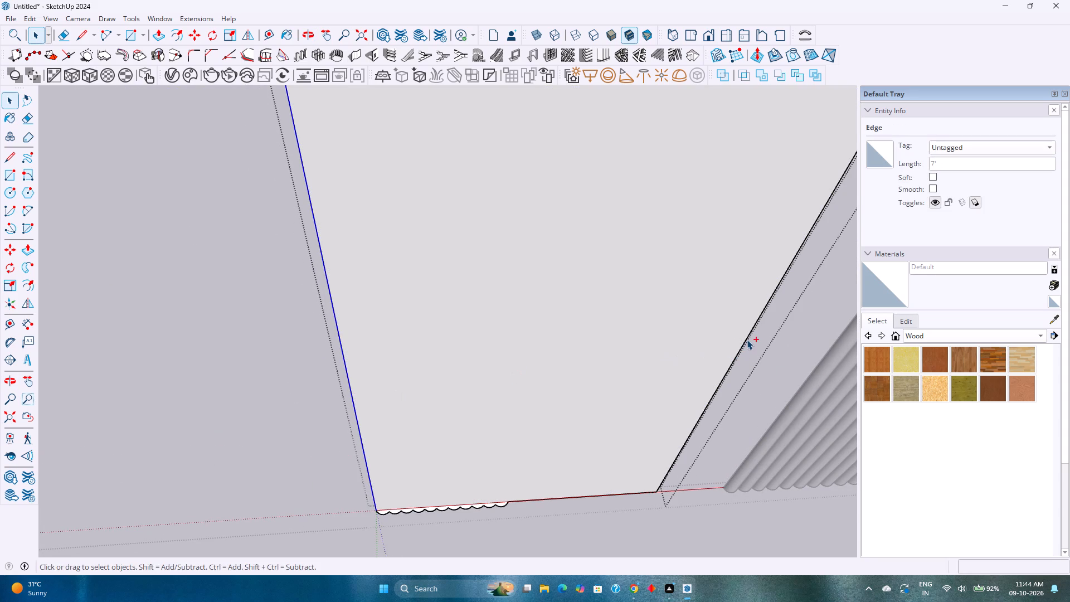
pyautogui.keyDown('ctrl'); pyautogui.click(745, 338); pyautogui.keyUp('ctrl')
pyautogui.click(368, 395)
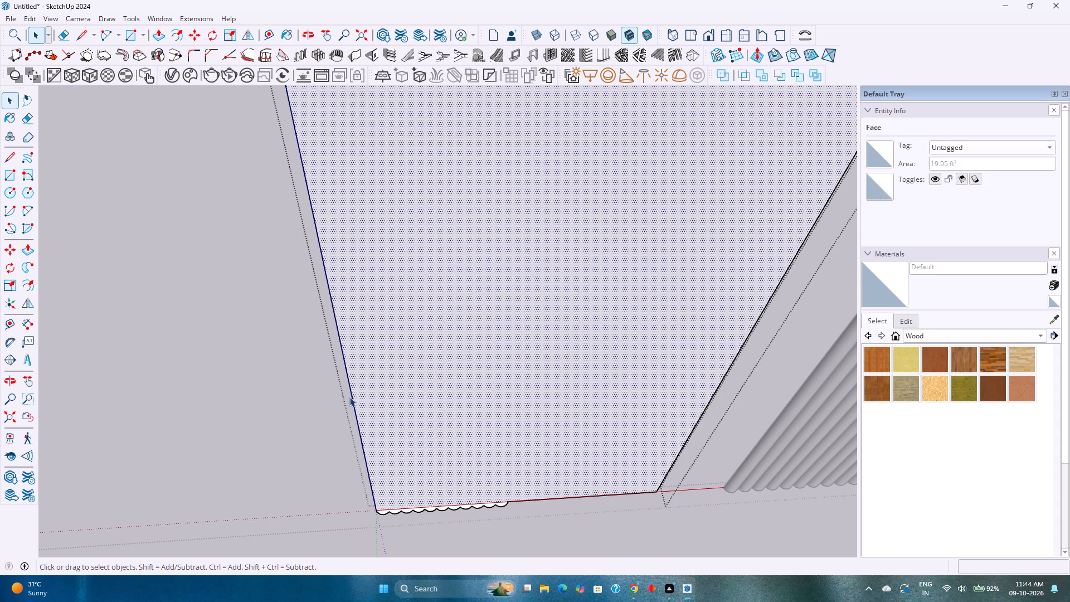
pyautogui.click(349, 393)
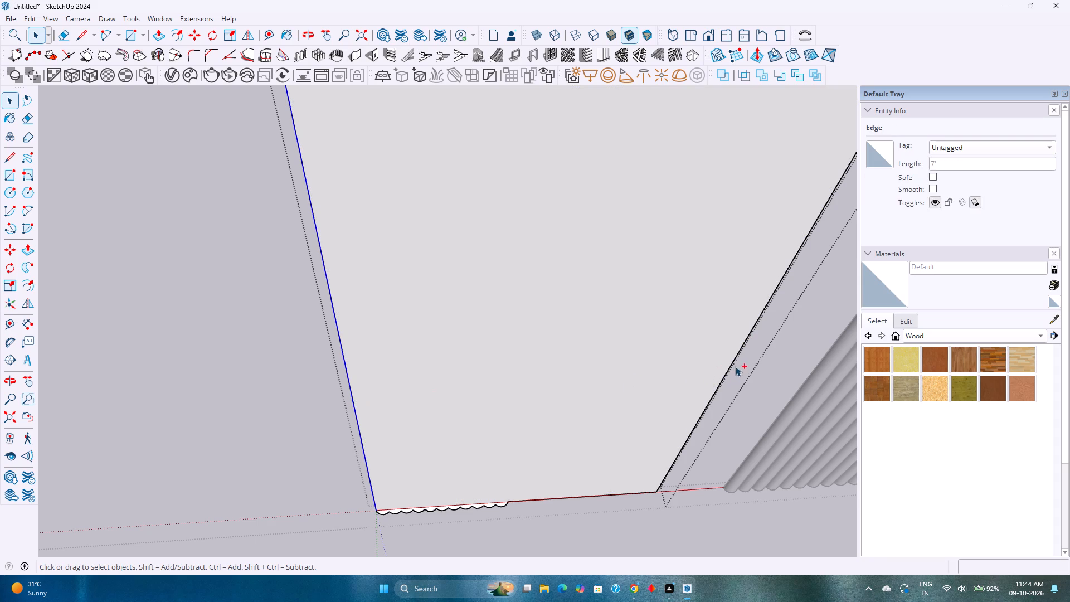
pyautogui.keyDown('ctrl'); pyautogui.moveTo(737, 366); pyautogui.dragTo(549, 348, button='middle'); pyautogui.keyUp('ctrl')
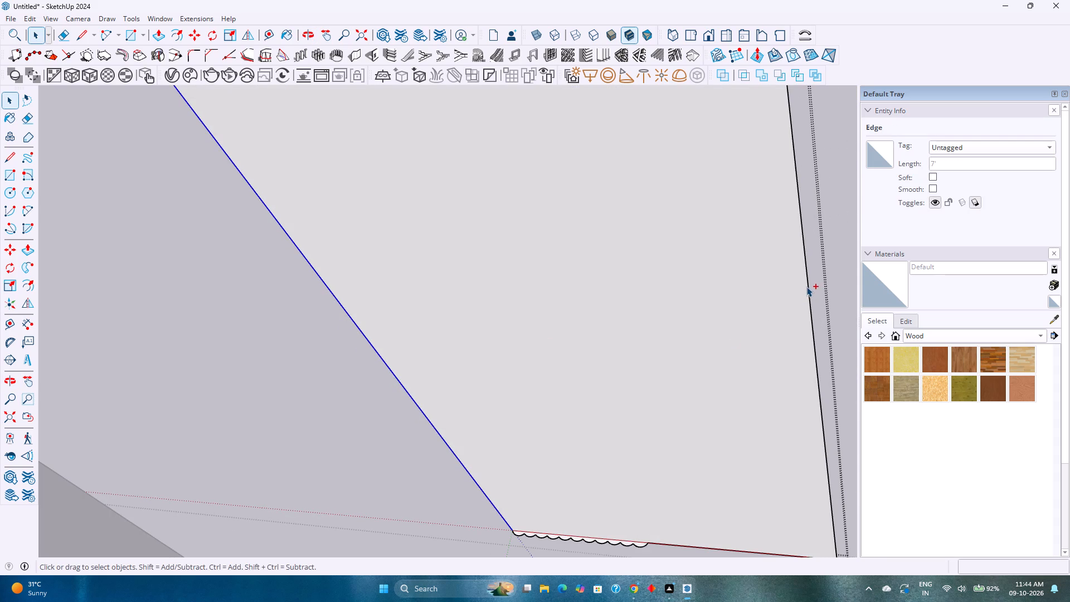
pyautogui.keyDown('ctrl'); pyautogui.click(808, 285); pyautogui.keyUp('ctrl')
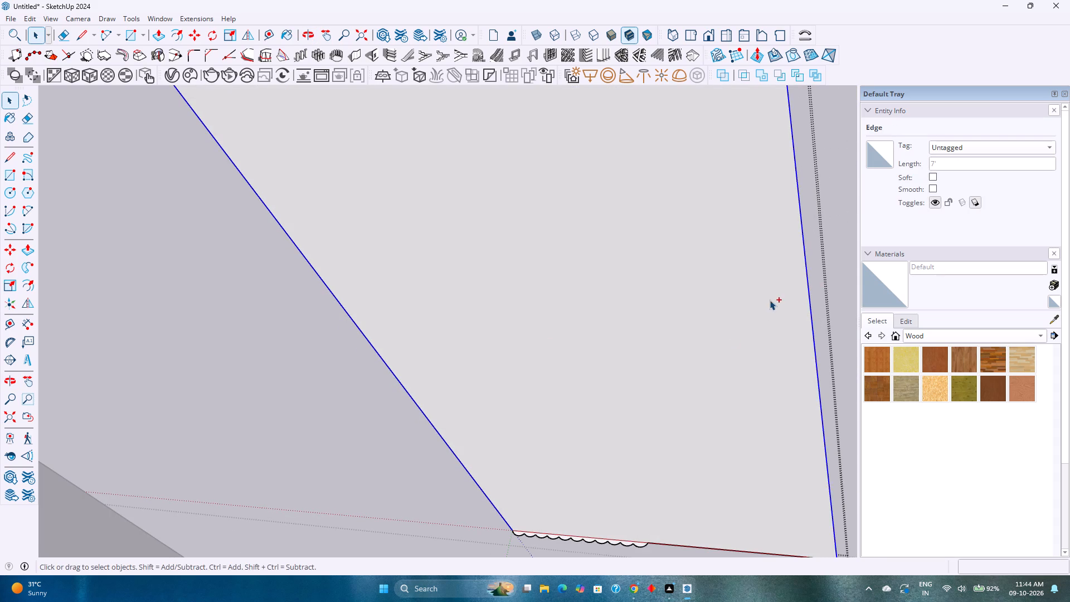
pyautogui.scroll(-12, 513, 365)
pyautogui.keyDown('shift'); pyautogui.moveTo(523, 372); pyautogui.dragTo(572, 416, button='middle'); pyautogui.keyUp('shift')
pyautogui.moveTo(561, 423); pyautogui.dragTo(604, 350, button='middle')
pyautogui.keyDown('shift'); pyautogui.moveTo(645, 331); pyautogui.dragTo(595, 436, button='middle'); pyautogui.keyUp('shift')
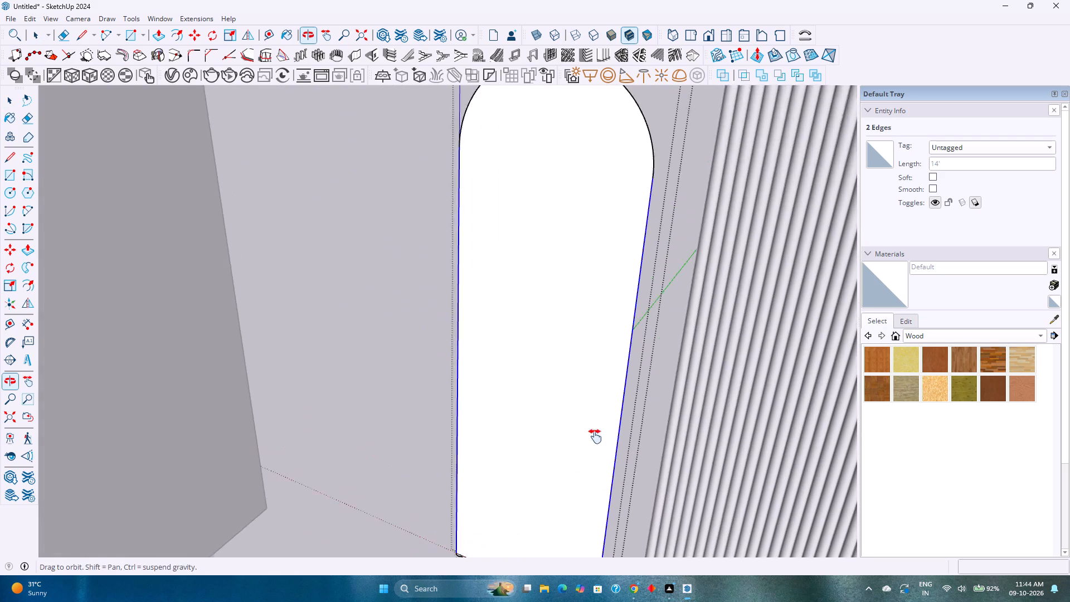
pyautogui.keyDown('shift'); pyautogui.moveTo(595, 436); pyautogui.dragTo(563, 498, button='middle'); pyautogui.keyUp('shift')
pyautogui.keyDown('ctrl'); pyautogui.click(440, 172); pyautogui.keyUp('ctrl')
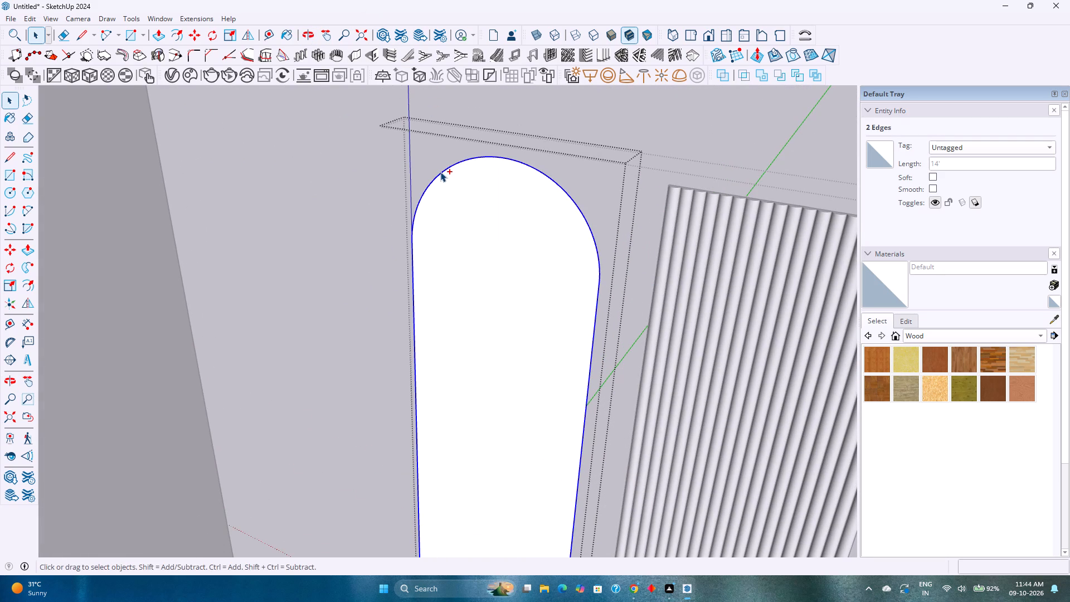
pyautogui.click(26, 271)
pyautogui.keyDown('shift'); pyautogui.moveTo(337, 352); pyautogui.dragTo(333, 263, button='middle'); pyautogui.keyUp('shift')
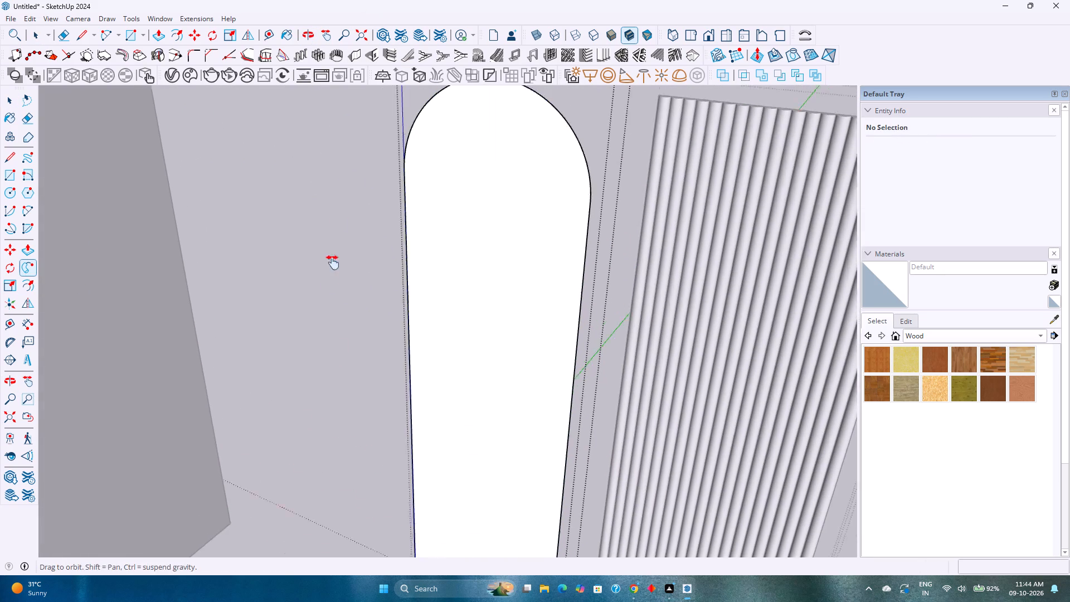
pyautogui.keyDown('shift'); pyautogui.moveTo(333, 263); pyautogui.dragTo(342, 161, button='middle'); pyautogui.keyUp('shift')
pyautogui.scroll(15, 468, 527)
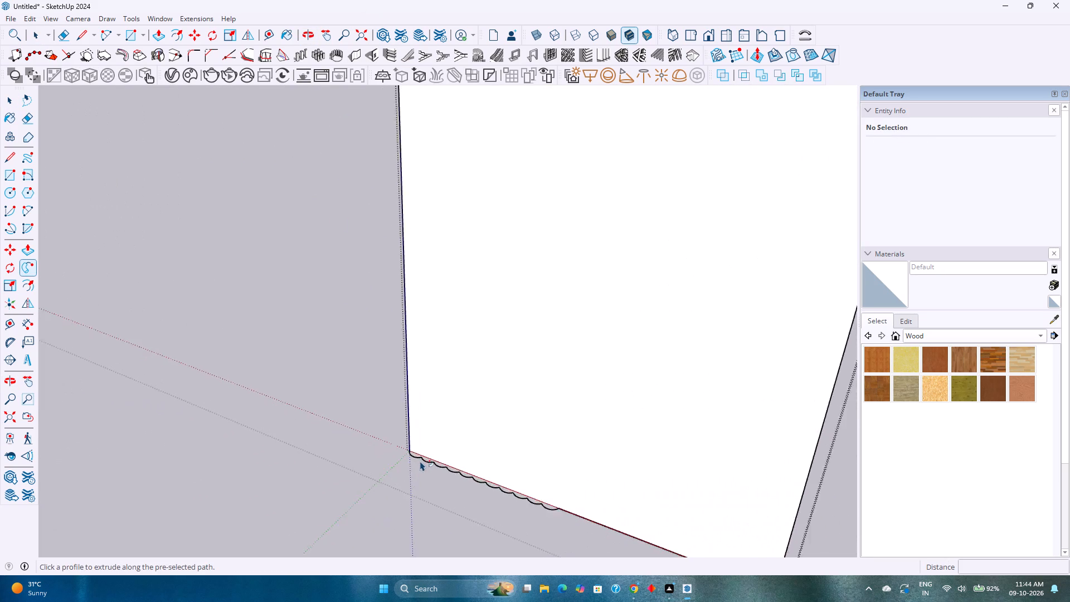
pyautogui.scroll(20, 420, 461)
pyautogui.scroll(1, 420, 461)
pyautogui.click(395, 440)
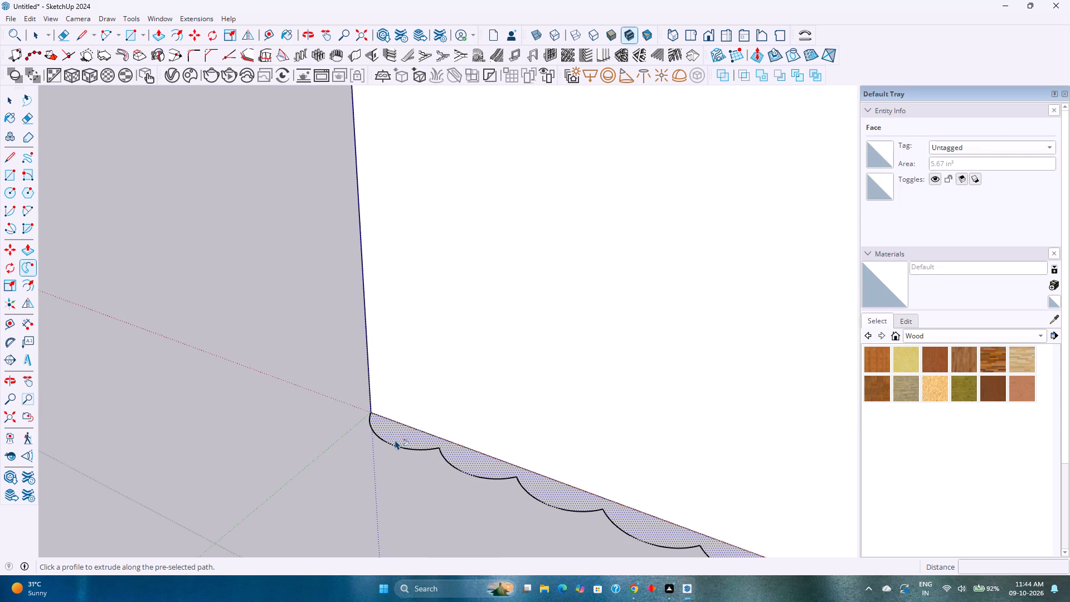
pyautogui.scroll(-6, 278, 450)
pyautogui.hotkey('ctrl', 's')
pyautogui.scroll(-6, 298, 422)
pyautogui.click(403, 439)
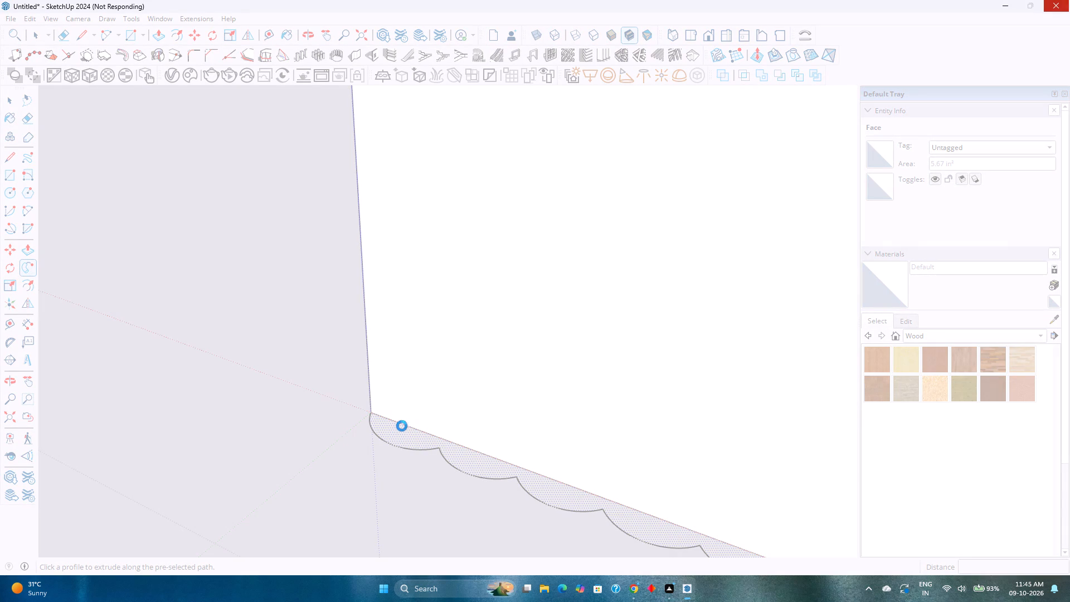
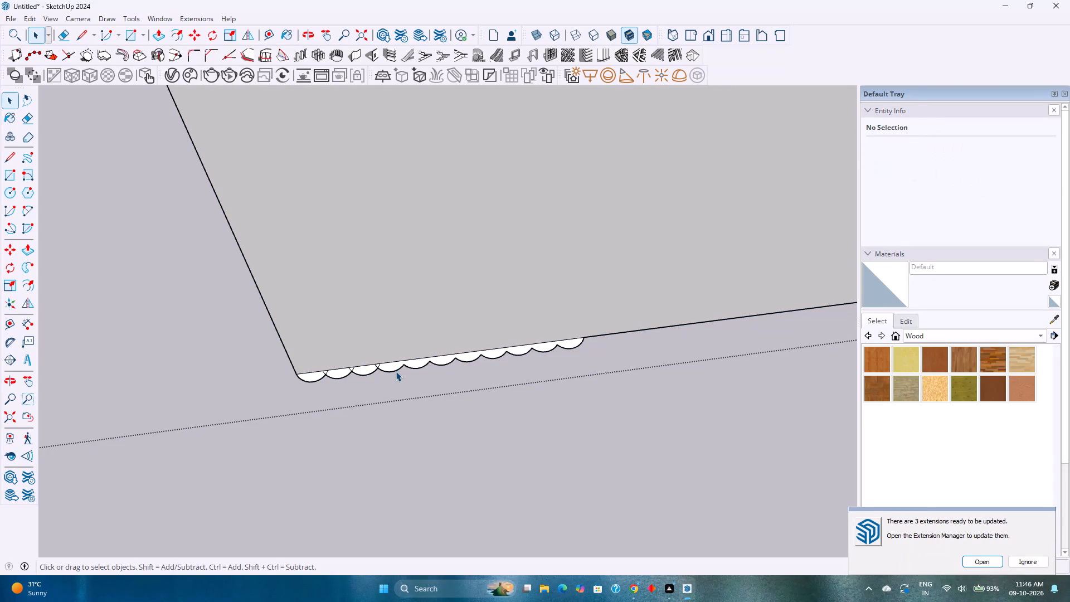
# Ignore the notification about available extension updates.
pyautogui.click(1042, 562)
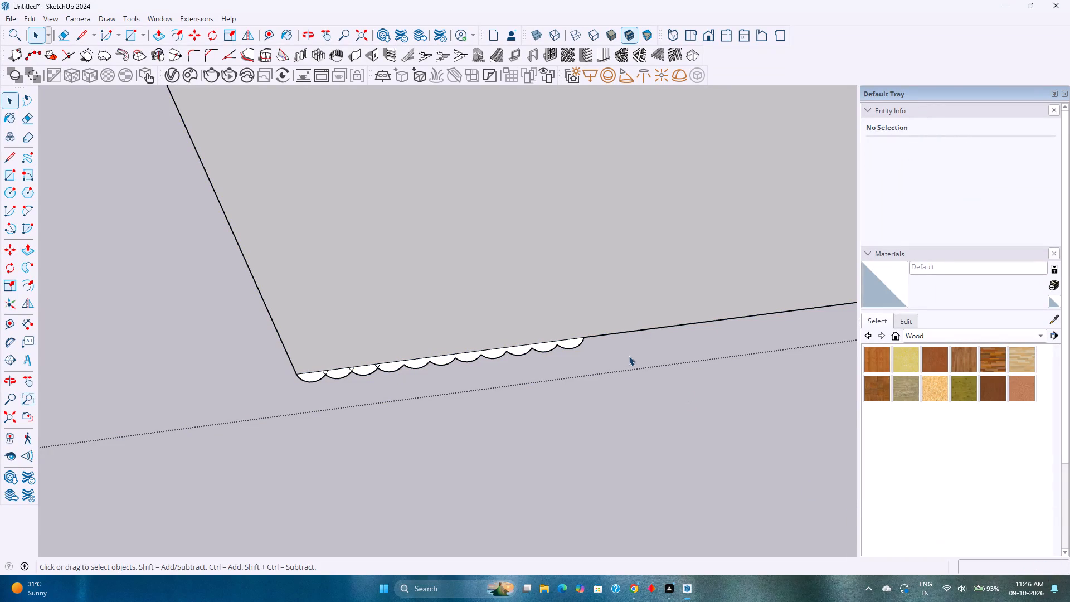
# Examine the whole arched panel from the scalloped profile on its bottom edge up to the top arc.
pyautogui.scroll(-3, 566, 335)
pyautogui.moveTo(573, 333); pyautogui.dragTo(465, 348, button='middle')
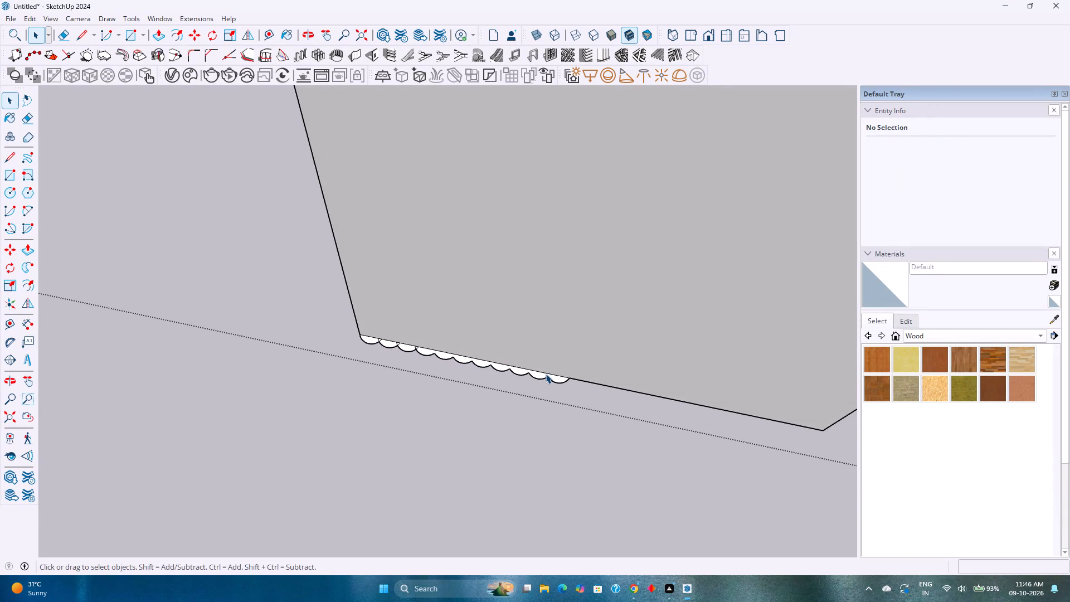
pyautogui.keyDown('shift'); pyautogui.moveTo(544, 374); pyautogui.dragTo(401, 426, button='middle'); pyautogui.keyUp('shift')
pyautogui.scroll(-5, 400, 425)
pyautogui.keyDown('shift'); pyautogui.moveTo(397, 422); pyautogui.dragTo(406, 457, button='middle'); pyautogui.keyUp('shift')
pyautogui.moveTo(401, 457); pyautogui.dragTo(393, 365, button='middle')
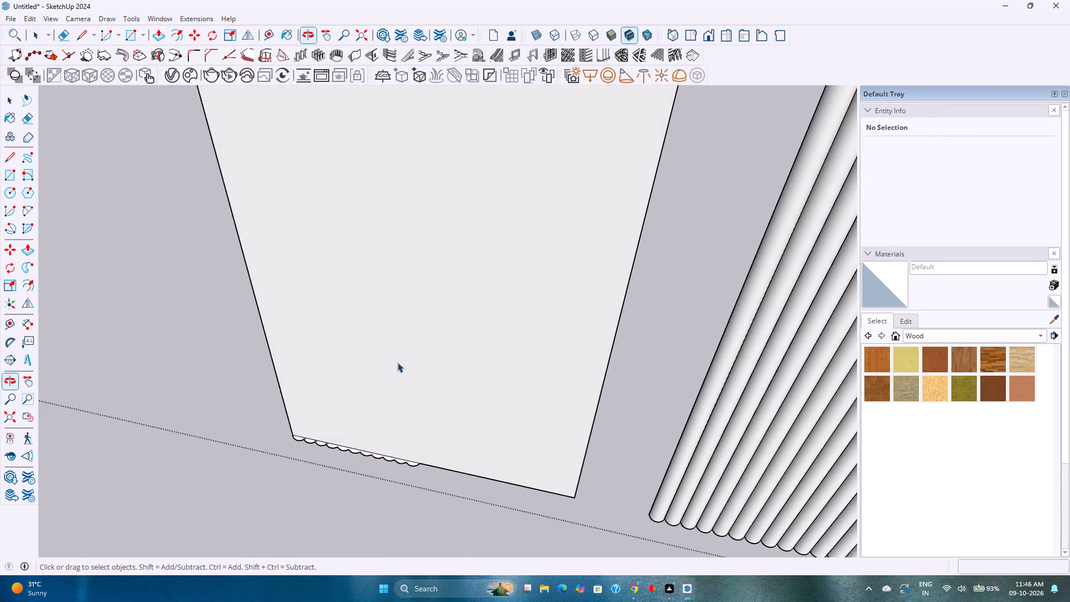
pyautogui.scroll(-9, 397, 362)
pyautogui.keyDown('shift'); pyautogui.moveTo(398, 362); pyautogui.dragTo(416, 462, button='middle'); pyautogui.keyUp('shift')
pyautogui.keyDown('shift'); pyautogui.middleClick(416, 462); pyautogui.keyUp('shift')
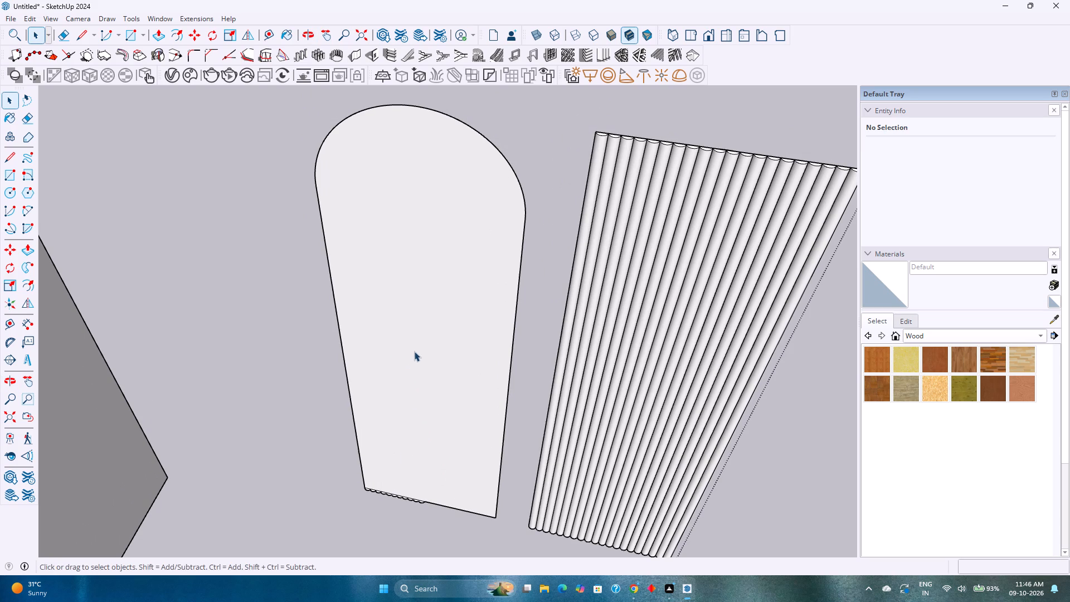
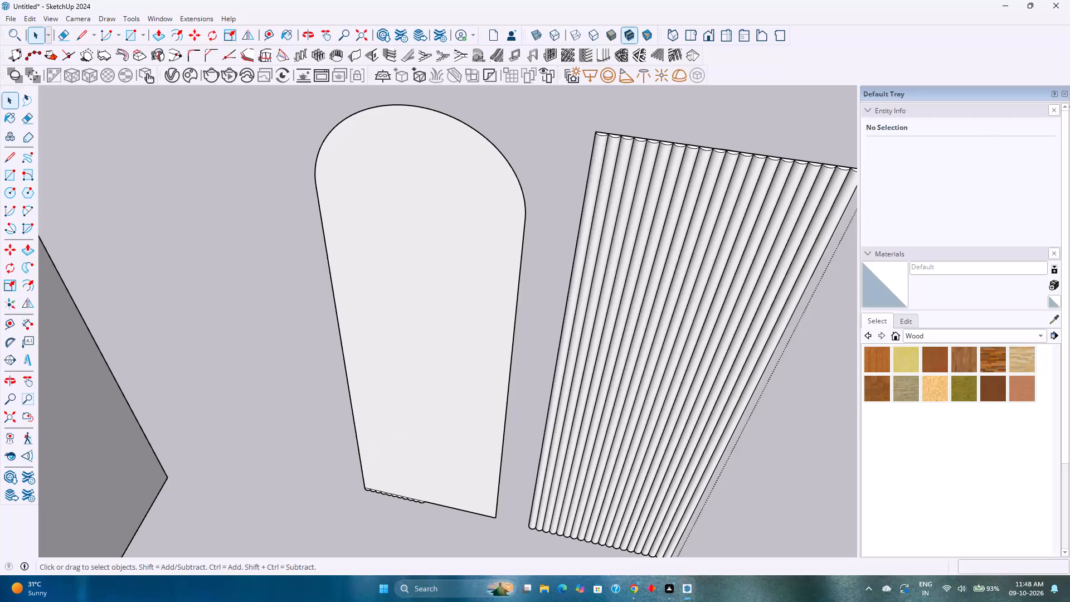
# Display the Curic Face Knife toolbar and dock it at the end of the existing rows of tools.
pyautogui.rightClick(765, 84)
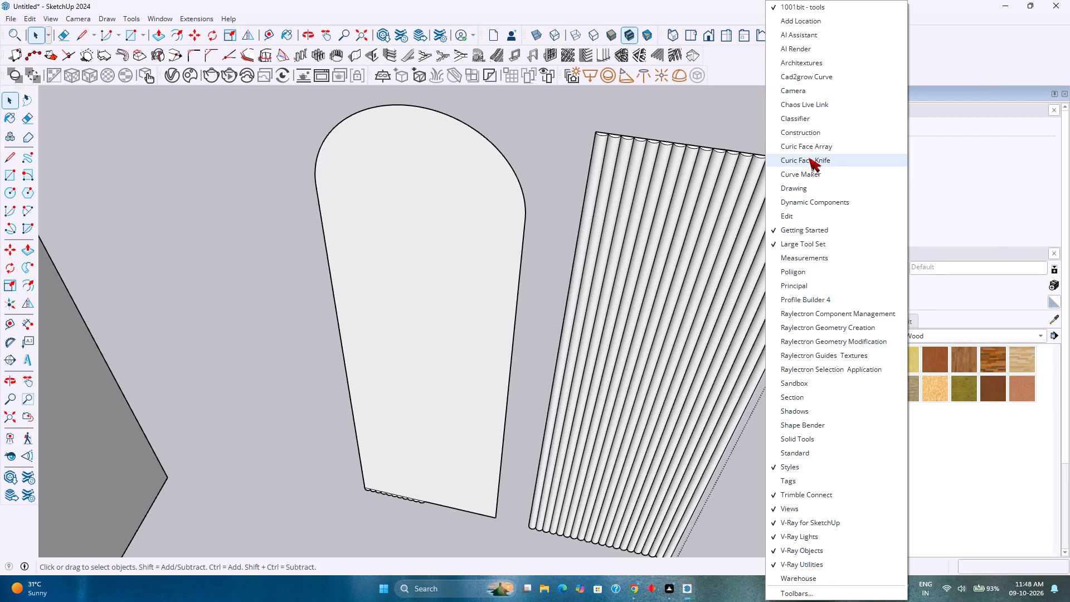
pyautogui.click(811, 163)
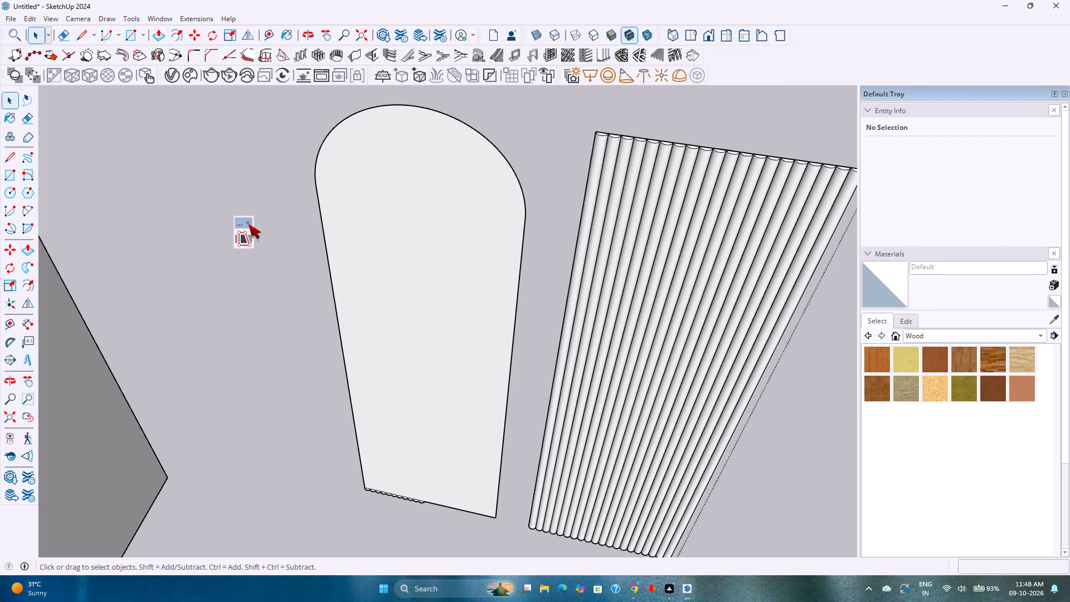
pyautogui.moveTo(244, 224); pyautogui.dragTo(457, 153)
pyautogui.moveTo(240, 224); pyautogui.dragTo(241, 223)
pyautogui.moveTo(241, 223); pyautogui.dragTo(717, 67)
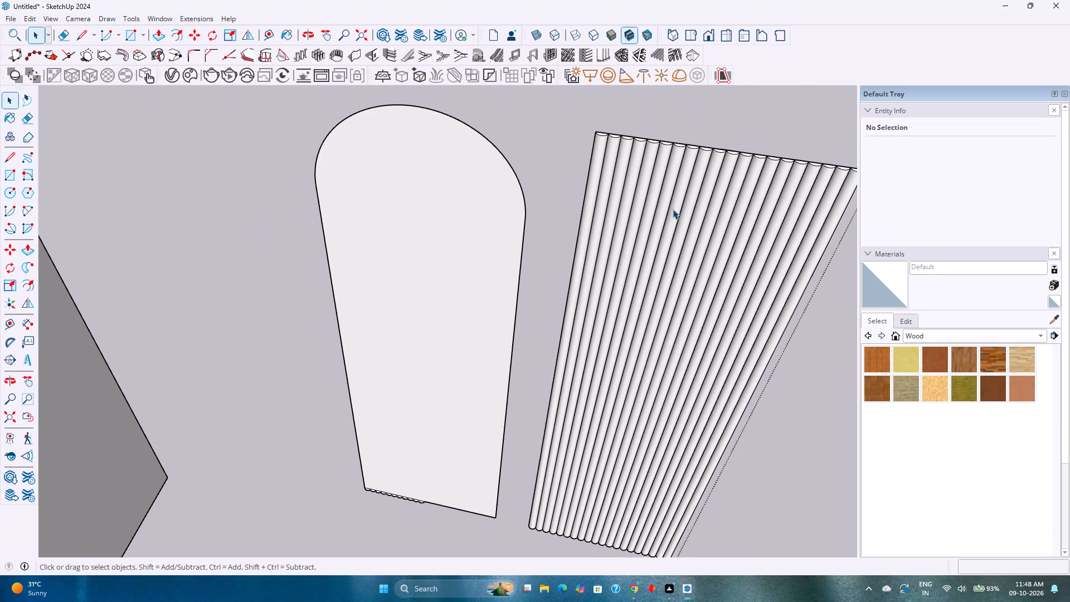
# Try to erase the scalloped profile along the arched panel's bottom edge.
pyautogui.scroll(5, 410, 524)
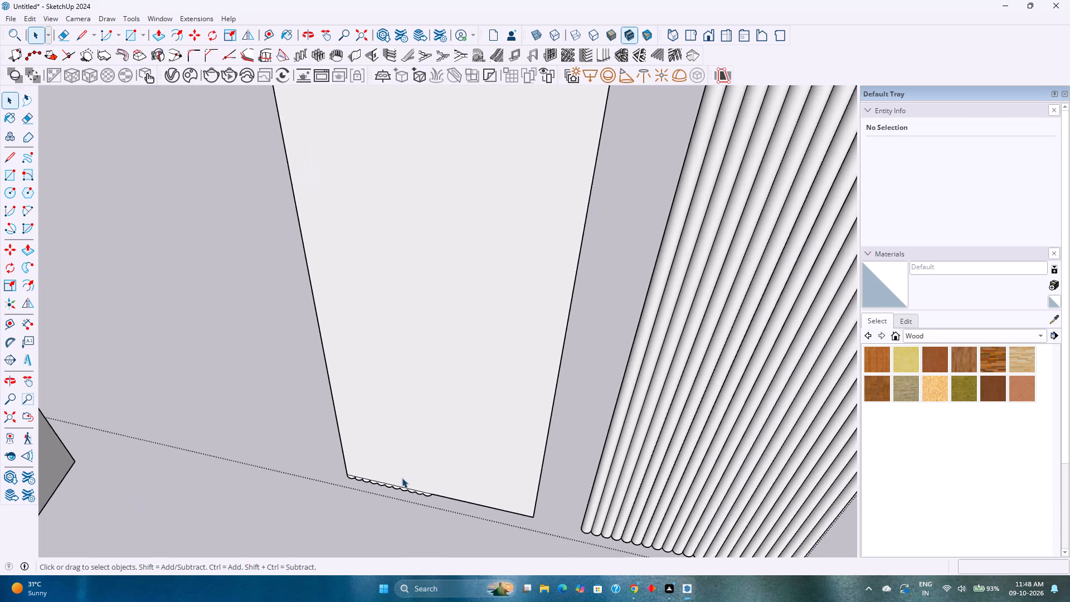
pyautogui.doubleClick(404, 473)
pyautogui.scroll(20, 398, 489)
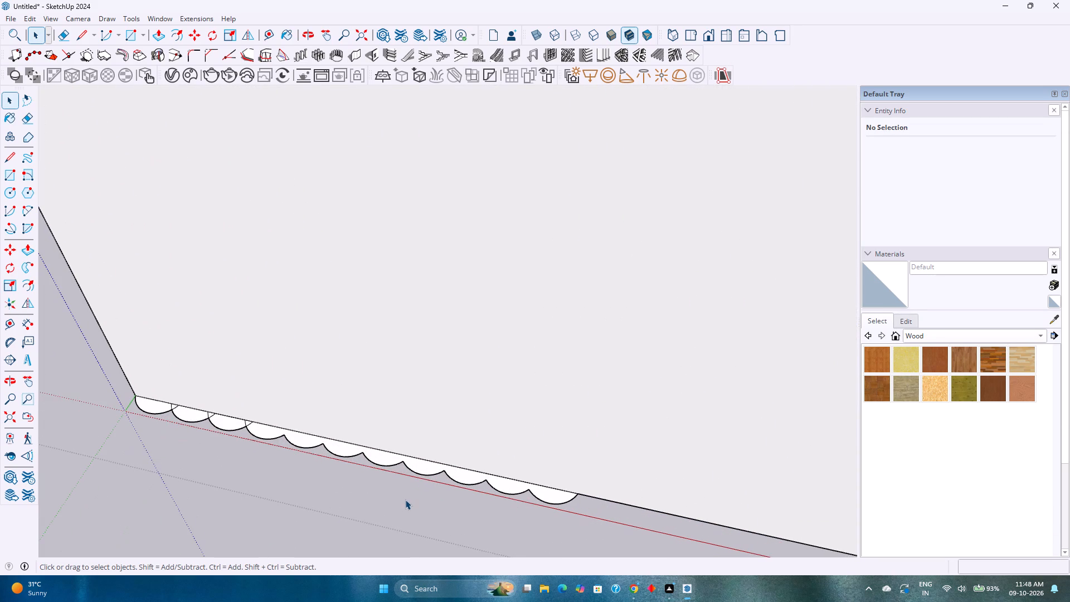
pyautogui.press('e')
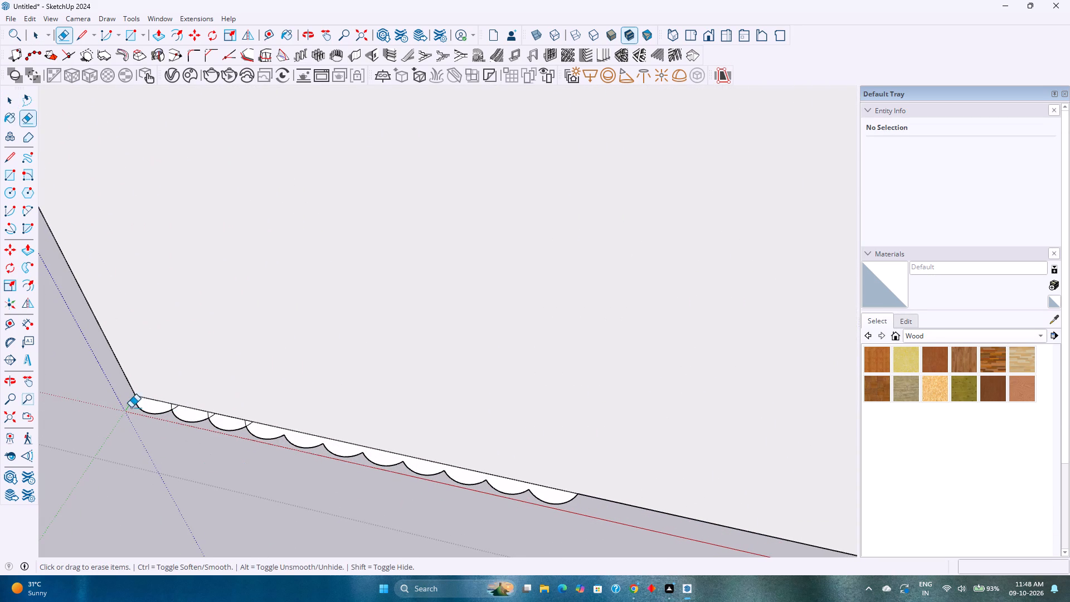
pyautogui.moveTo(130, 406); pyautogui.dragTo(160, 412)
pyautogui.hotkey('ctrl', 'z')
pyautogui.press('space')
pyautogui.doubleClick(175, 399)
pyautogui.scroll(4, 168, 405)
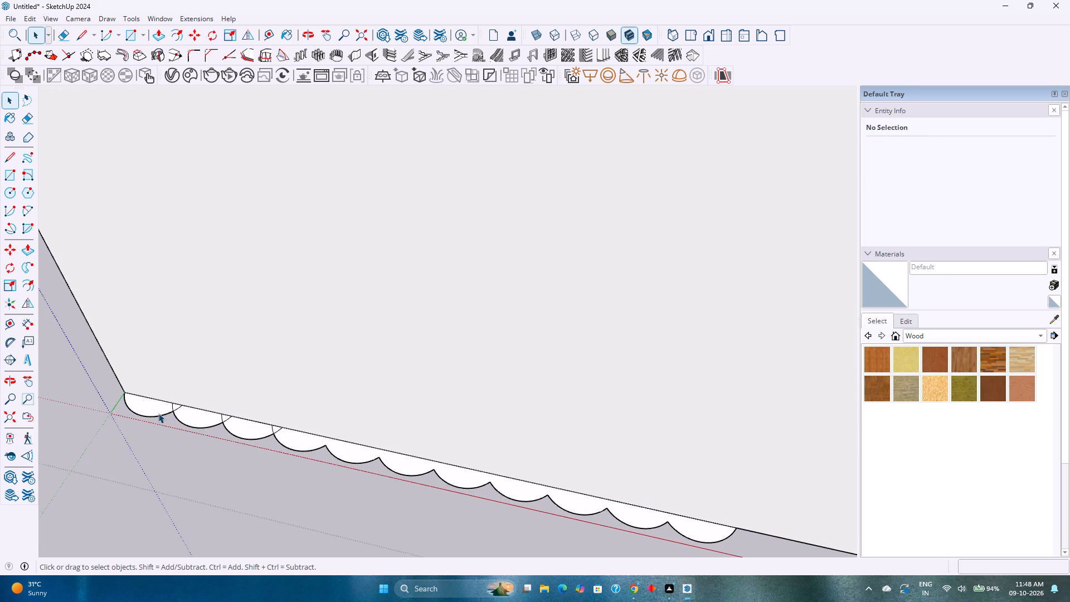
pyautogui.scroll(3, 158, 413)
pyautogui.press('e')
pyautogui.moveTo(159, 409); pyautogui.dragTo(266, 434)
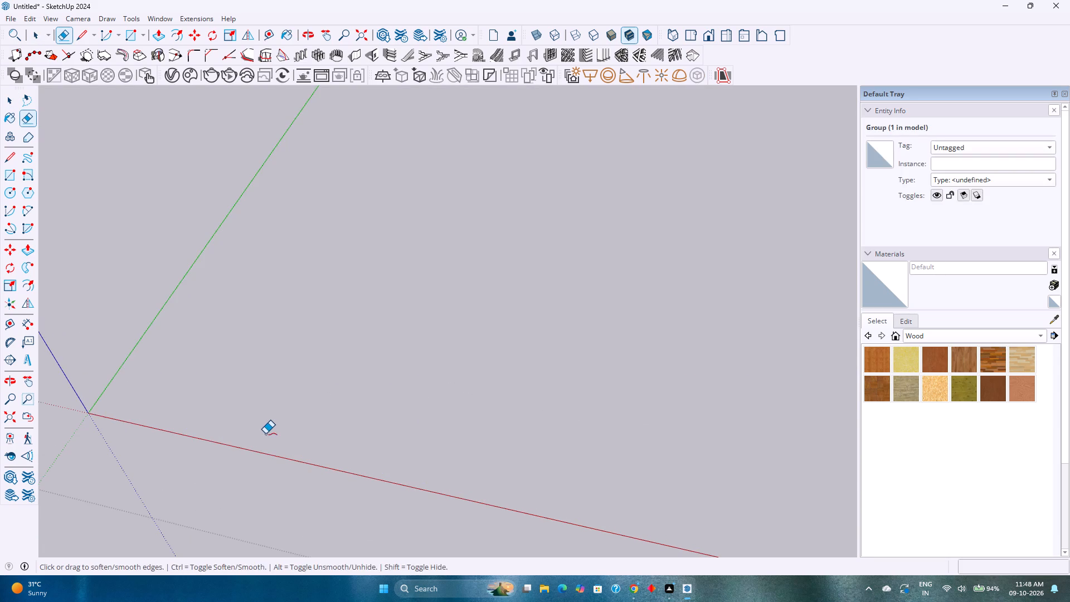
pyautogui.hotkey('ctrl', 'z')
# Inside the arched panel's group, erase the first five scallops at the bottom edge and the small overlap fragments between them.
pyautogui.press('space')
pyautogui.tripleClick(222, 423)
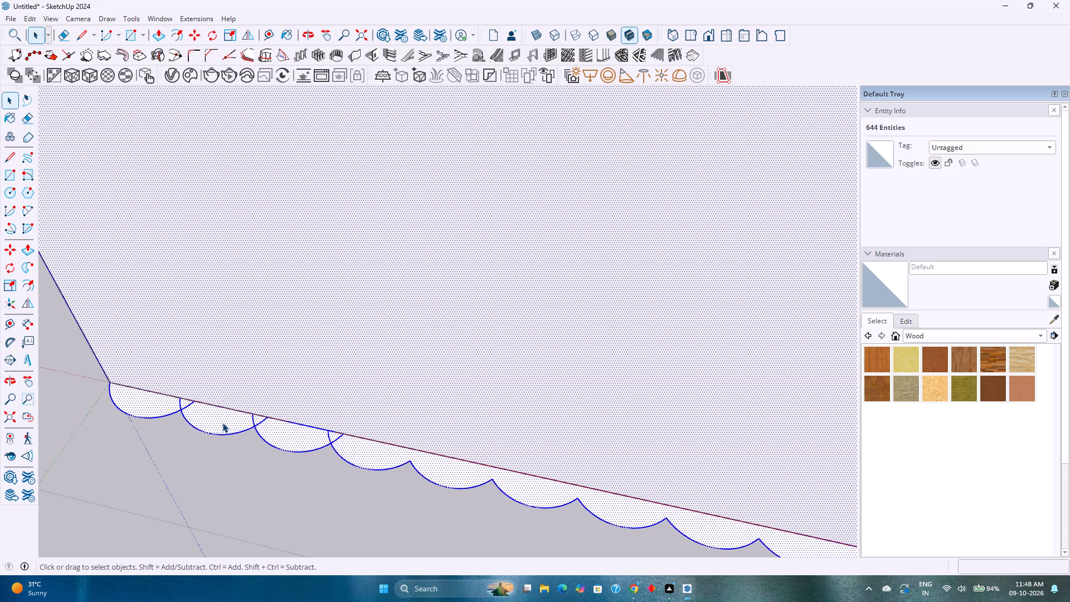
pyautogui.click(222, 430)
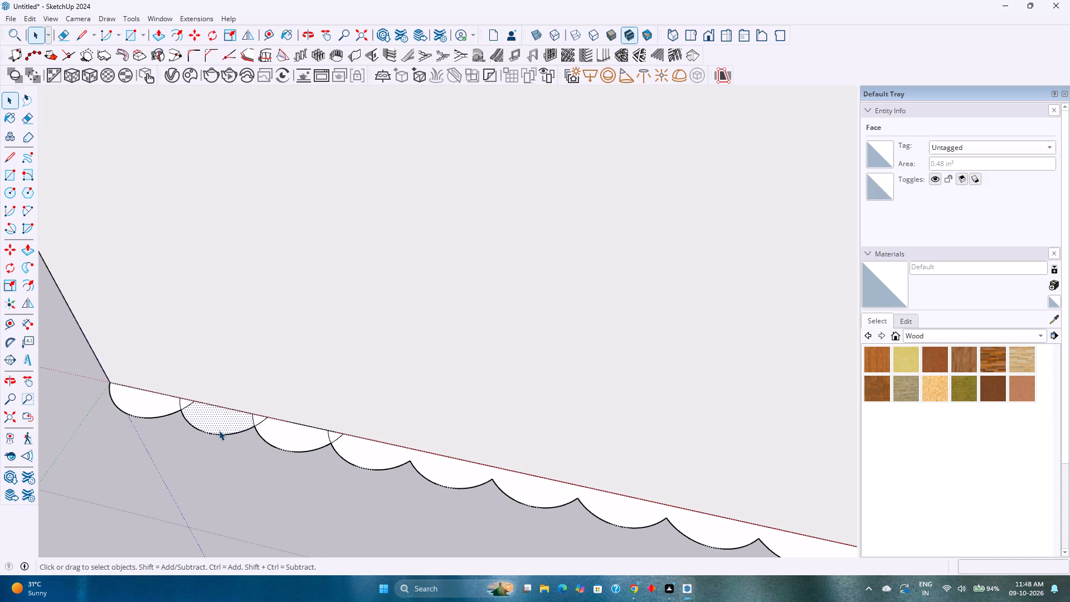
pyautogui.press('e')
pyautogui.moveTo(219, 430); pyautogui.dragTo(526, 486)
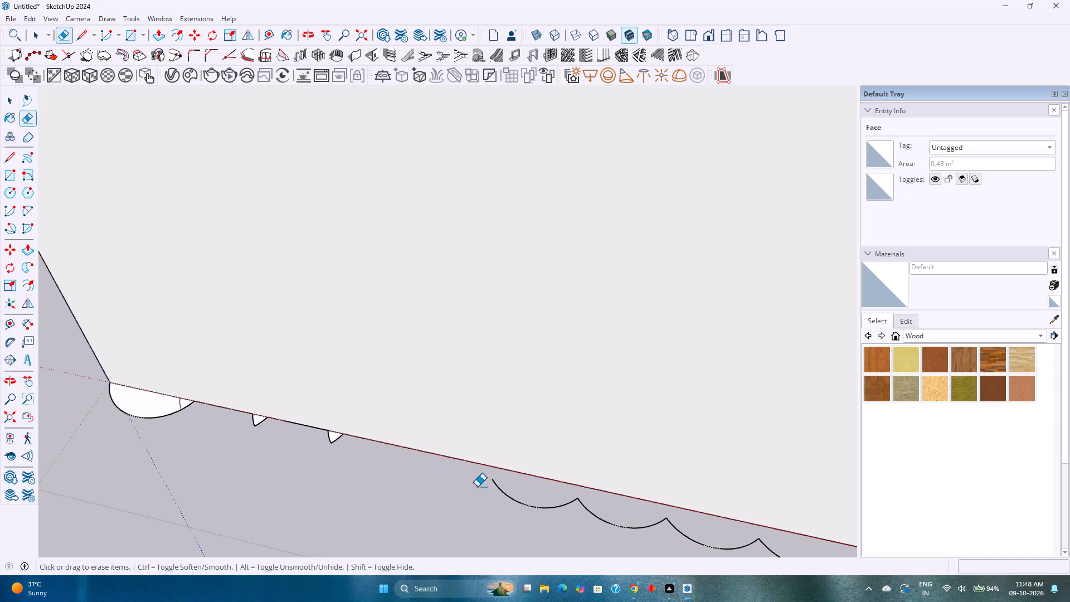
pyautogui.moveTo(114, 399); pyautogui.dragTo(176, 415)
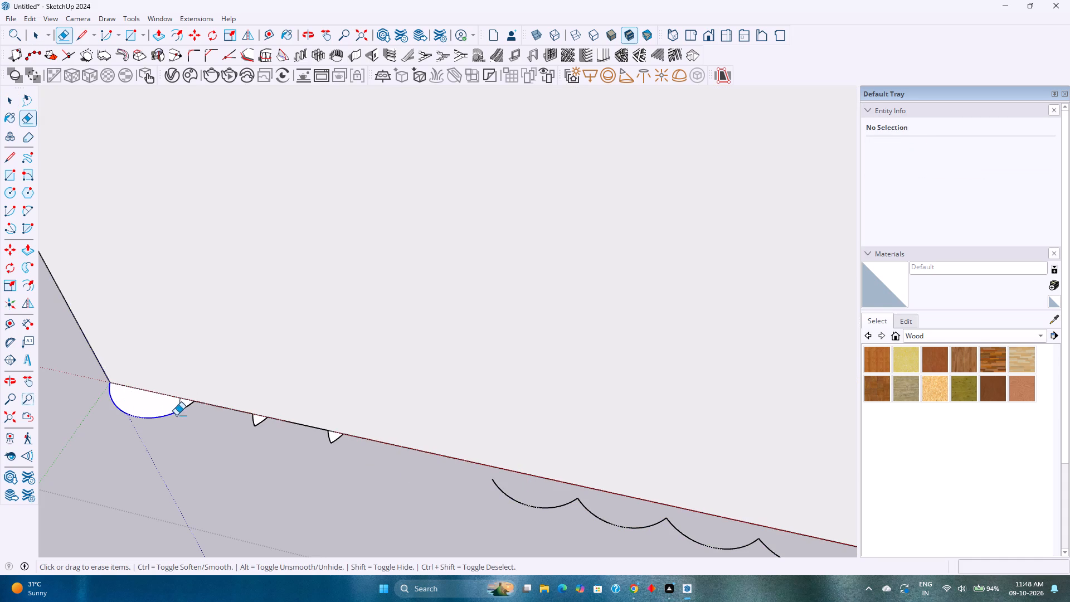
pyautogui.moveTo(176, 415); pyautogui.dragTo(183, 405)
pyautogui.scroll(6, 236, 429)
pyautogui.moveTo(276, 424); pyautogui.dragTo(275, 420)
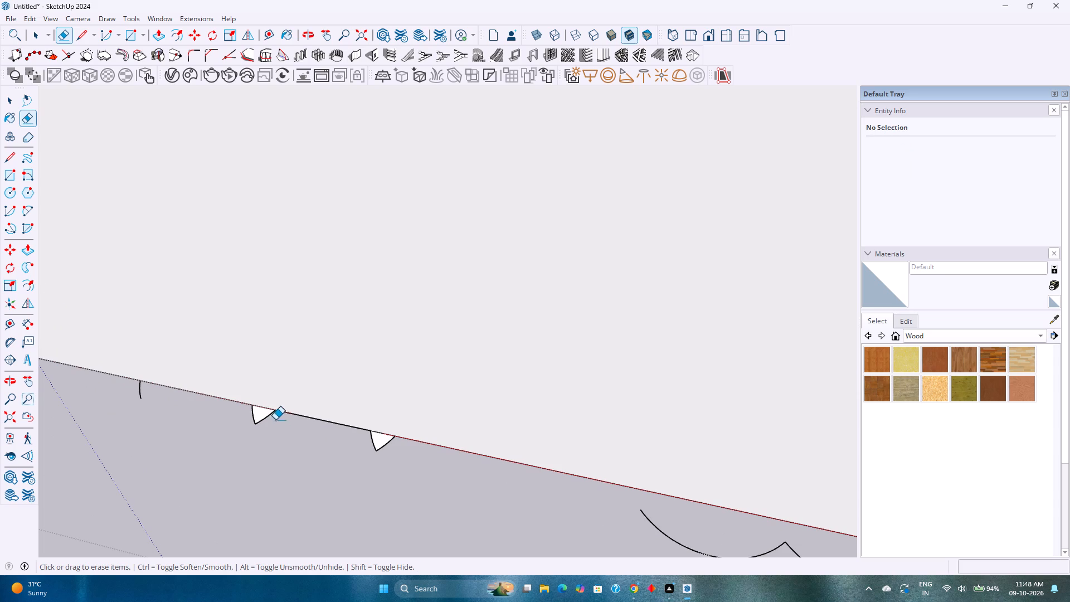
pyautogui.moveTo(275, 420); pyautogui.dragTo(372, 443)
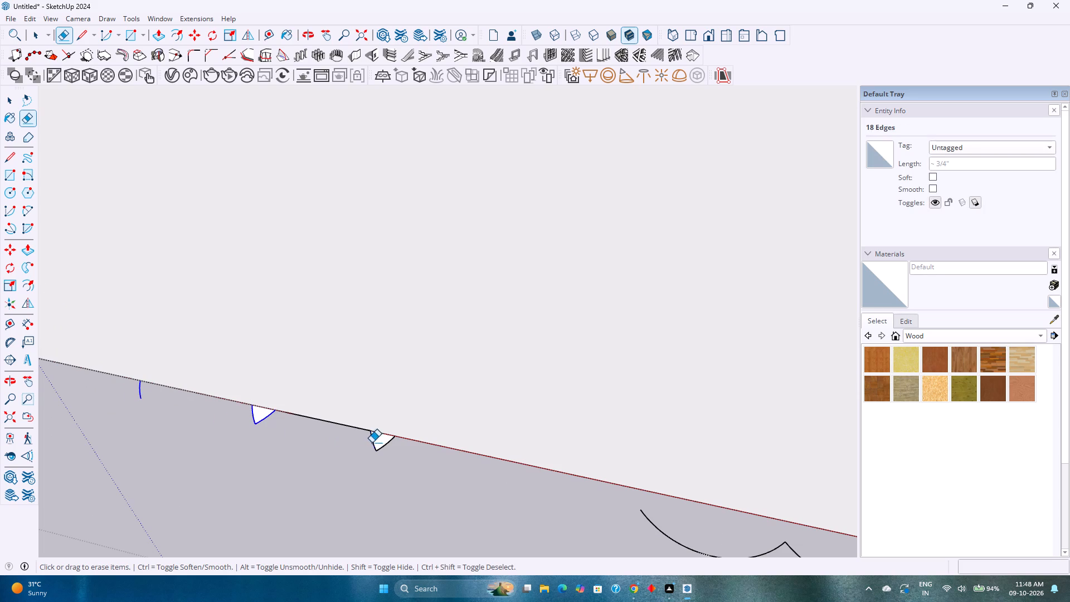
pyautogui.moveTo(372, 443); pyautogui.dragTo(389, 446)
# Erase the remaining six scallop arcs along the panel's bottom edge and leave the group.
pyautogui.scroll(-17, 377, 453)
pyautogui.keyDown('shift'); pyautogui.moveTo(422, 481); pyautogui.dragTo(261, 375, button='middle'); pyautogui.keyUp('shift')
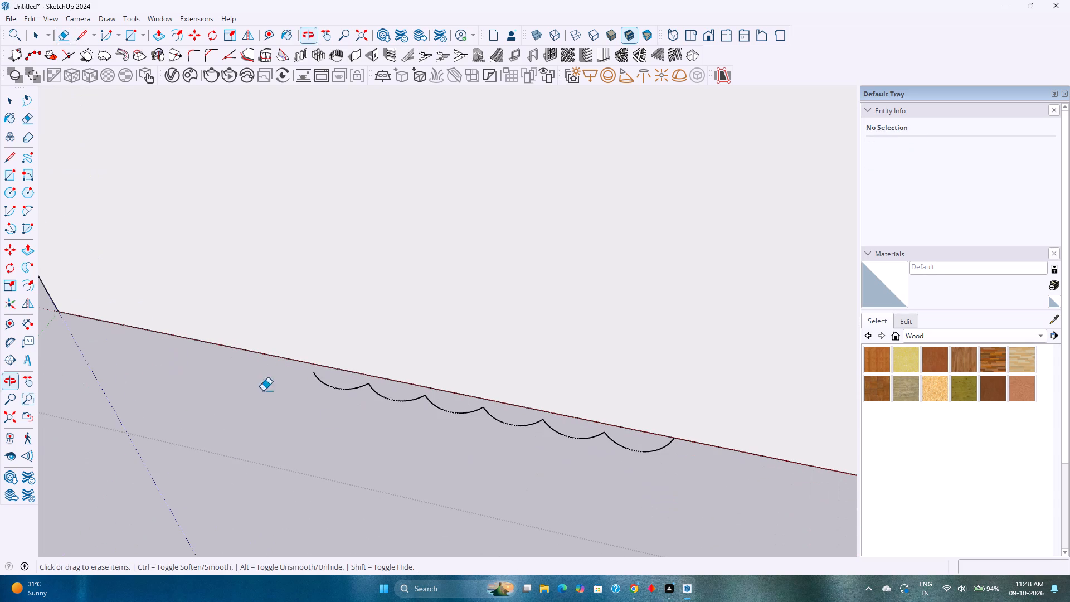
pyautogui.click(664, 449)
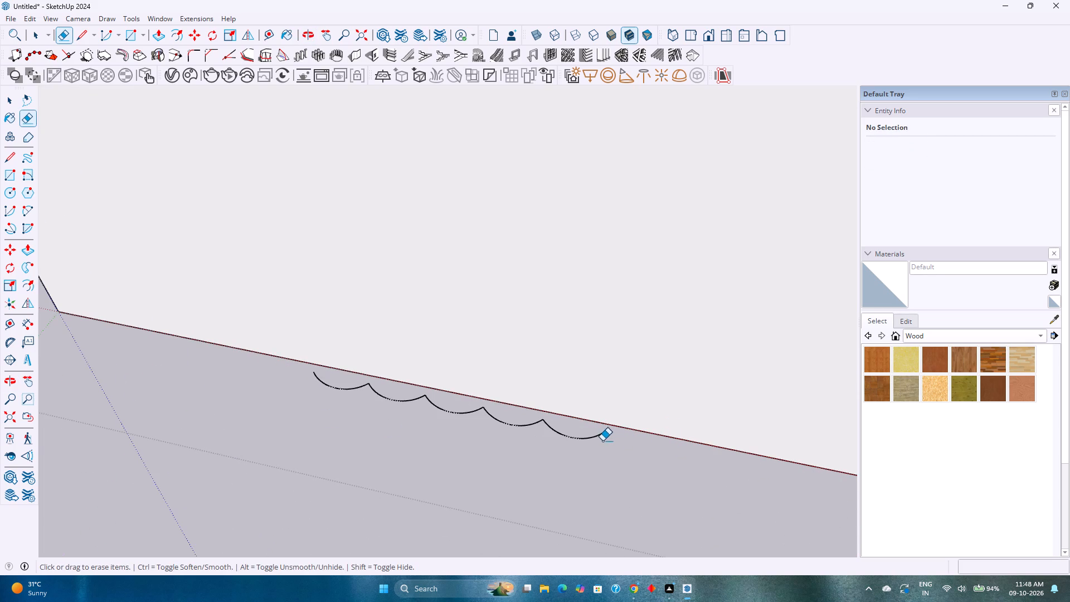
pyautogui.click(592, 436)
pyautogui.moveTo(517, 429); pyautogui.dragTo(410, 400)
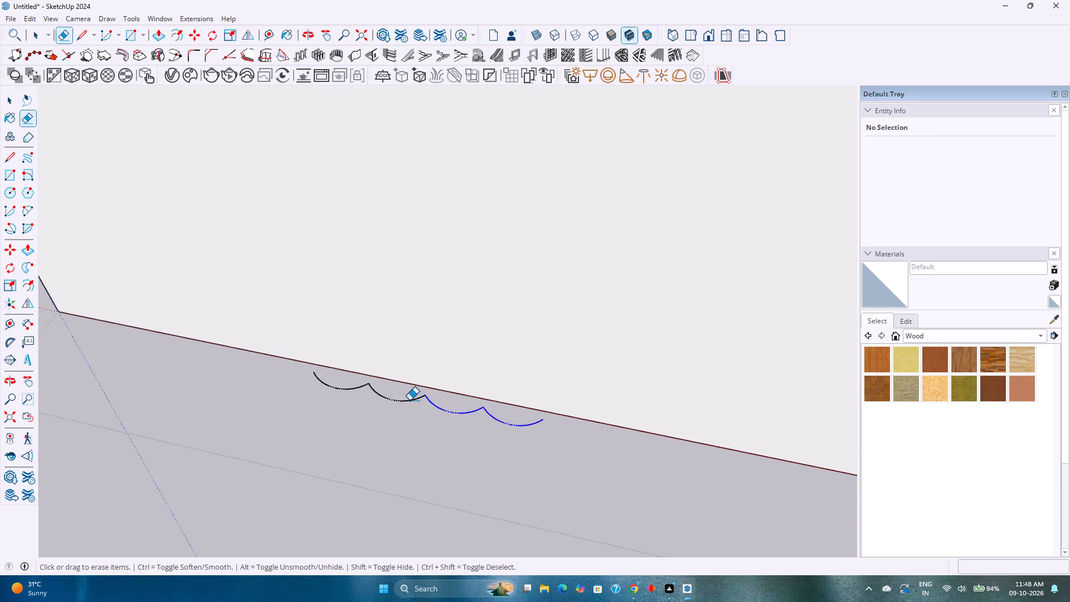
pyautogui.moveTo(410, 400); pyautogui.dragTo(327, 383)
pyautogui.press('space')
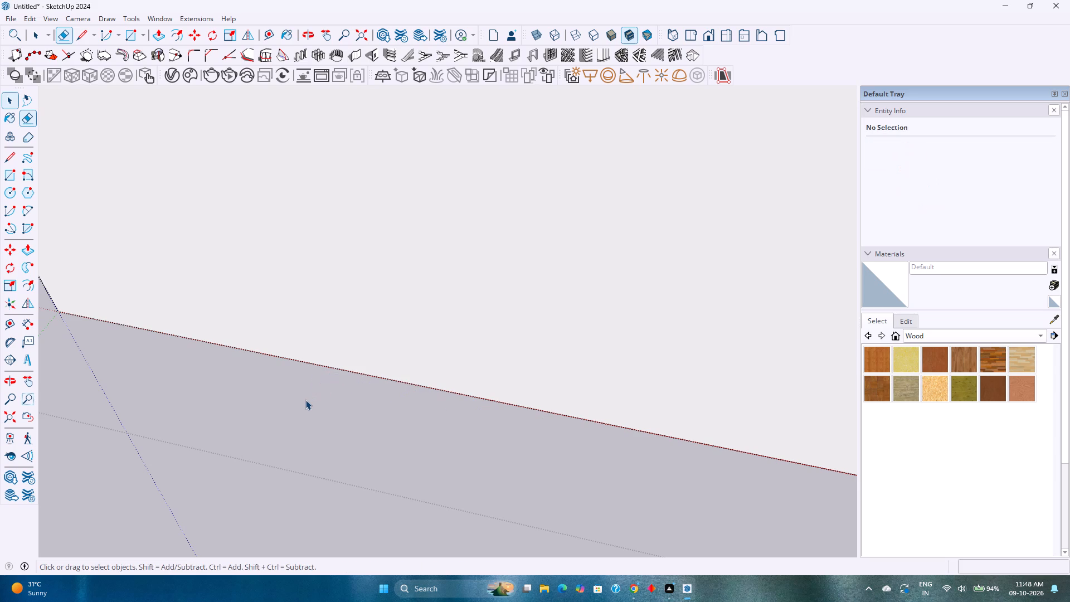
pyautogui.scroll(-20, 305, 400)
pyautogui.scroll(-12, 305, 400)
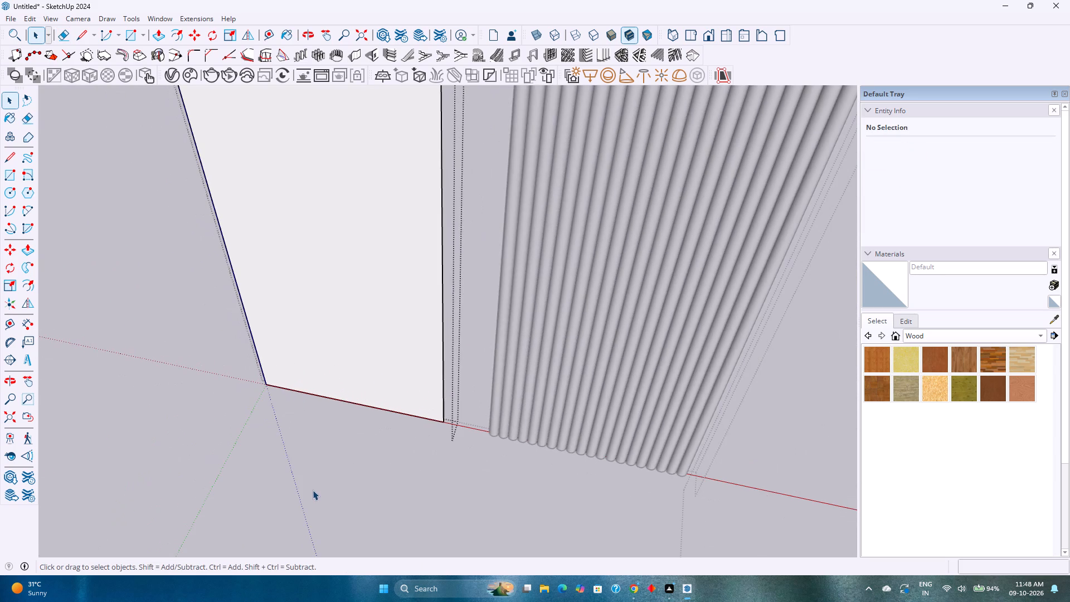
pyautogui.click(313, 492)
# Examine the arched panel and the fluted panel beside it from the front and the back.
pyautogui.click(374, 395)
pyautogui.keyDown('shift'); pyautogui.scroll(-1, 448, 408); pyautogui.keyUp('shift')
pyautogui.keyDown('shift'); pyautogui.moveTo(455, 423); pyautogui.dragTo(425, 500, button='middle'); pyautogui.keyUp('shift')
pyautogui.moveTo(417, 491); pyautogui.dragTo(417, 453, button='middle')
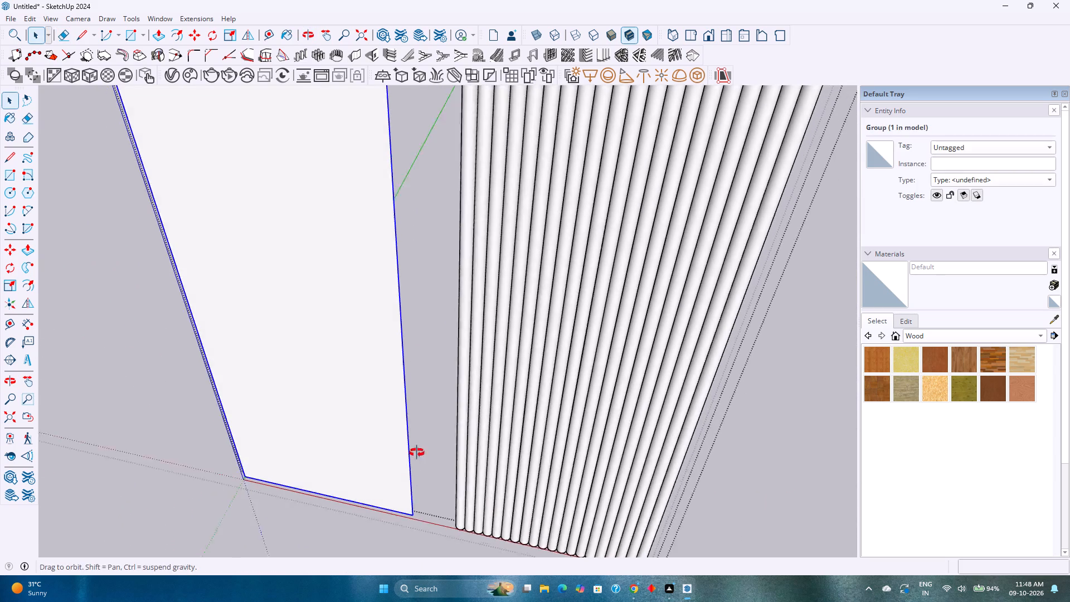
pyautogui.moveTo(417, 453); pyautogui.dragTo(430, 417, button='middle')
pyautogui.scroll(-9, 431, 416)
pyautogui.click(508, 400)
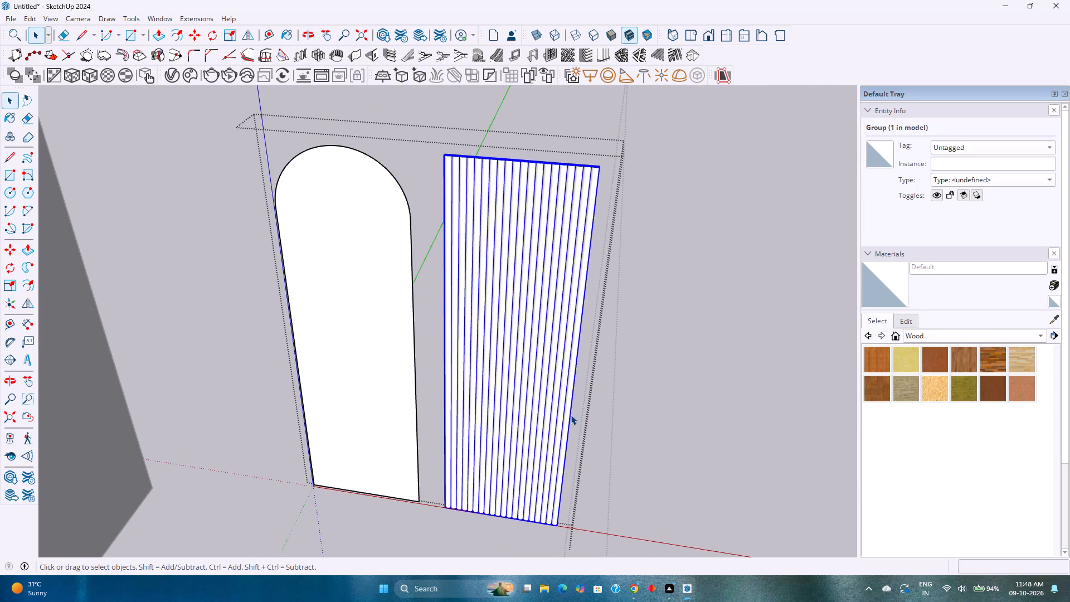
pyautogui.moveTo(657, 462); pyautogui.dragTo(155, 469, button='middle')
pyautogui.keyDown('shift'); pyautogui.moveTo(333, 446); pyautogui.dragTo(255, 463, button='middle'); pyautogui.keyUp('shift')
pyautogui.moveTo(366, 460); pyautogui.dragTo(267, 470, button='middle')
pyautogui.keyDown('shift'); pyautogui.moveTo(226, 466); pyautogui.dragTo(537, 494, button='middle'); pyautogui.keyUp('shift')
pyautogui.moveTo(541, 491); pyautogui.dragTo(296, 491, button='middle')
# Inside the arched panel's group, Push/Pull the panel face by 1 inch to give it thickness.
pyautogui.scroll(4, 361, 399)
pyautogui.moveTo(368, 393); pyautogui.dragTo(408, 418, button='middle')
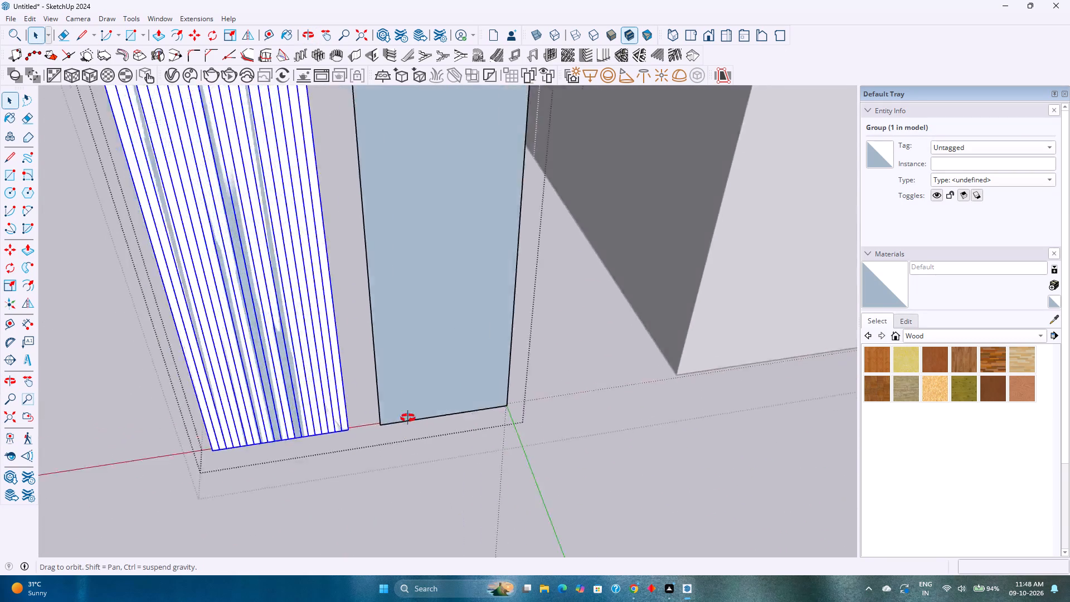
pyautogui.moveTo(408, 418); pyautogui.dragTo(751, 496, button='middle')
pyautogui.doubleClick(677, 302)
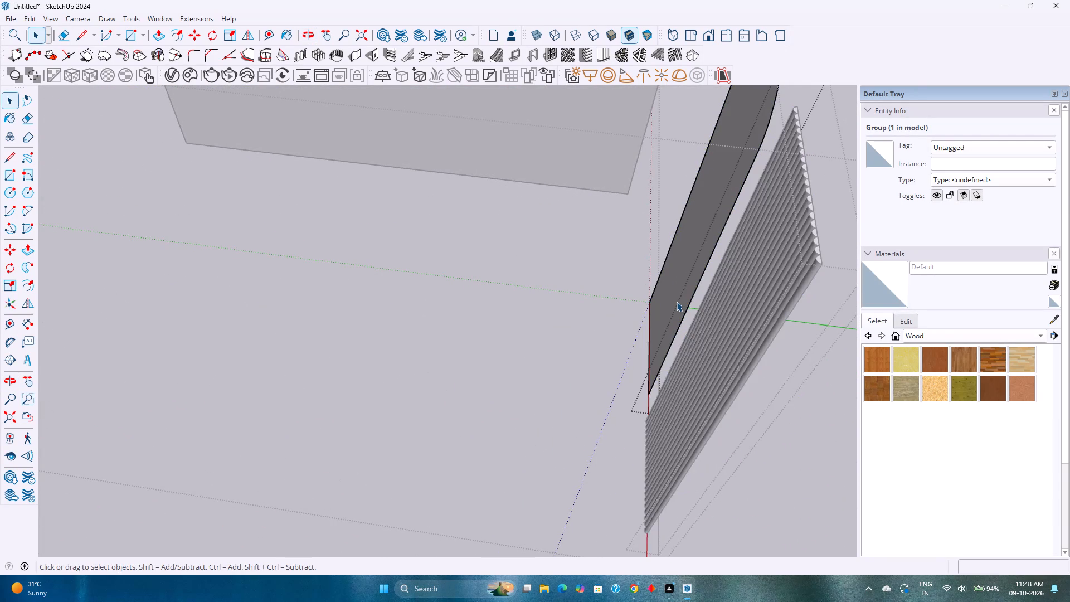
pyautogui.scroll(3, 677, 302)
pyautogui.press('p')
pyautogui.click(681, 297)
pyautogui.press('1')
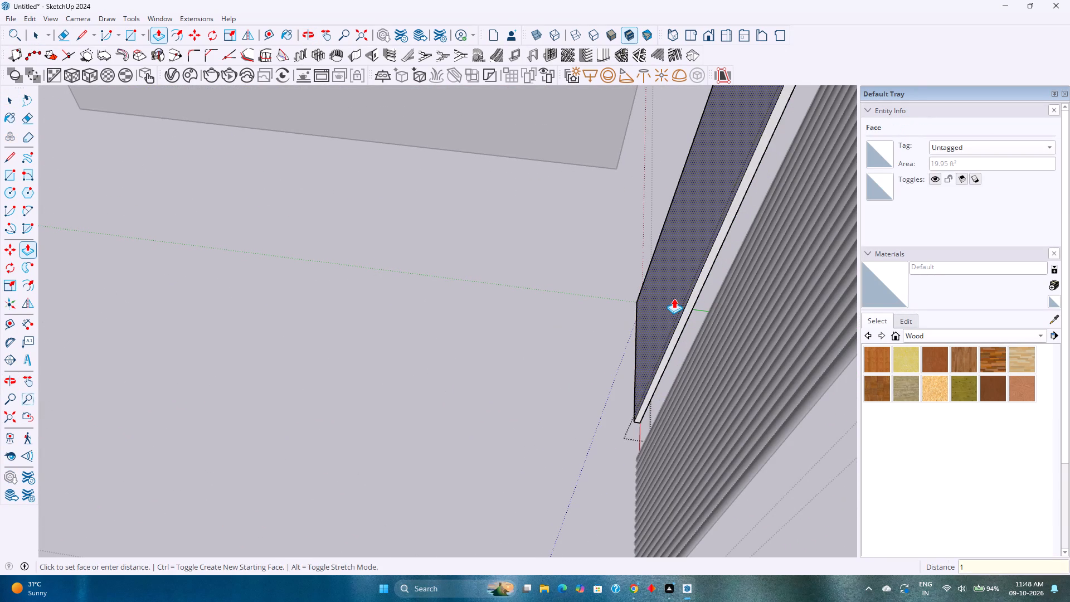
pyautogui.press('Return')
pyautogui.press('space')
pyautogui.scroll(3, 665, 480)
pyautogui.moveTo(665, 478); pyautogui.dragTo(543, 431, button='middle')
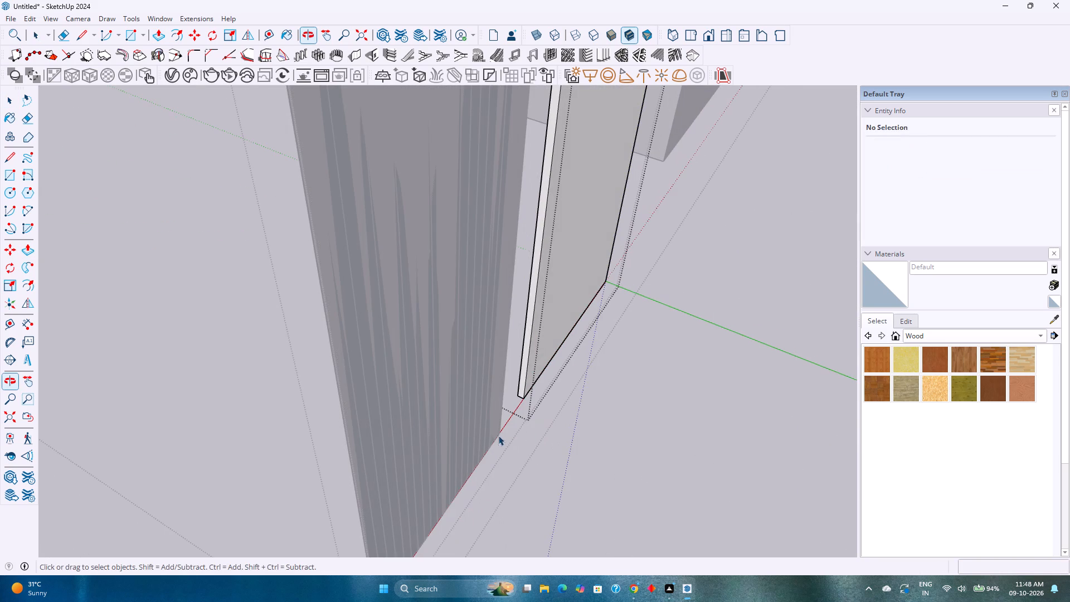
pyautogui.press('Escape')
# Move the fluted panel by its bottom corner onto the arched panel's matching bottom corner so the two panels overlap.
pyautogui.click(490, 436)
pyautogui.scroll(7, 500, 431)
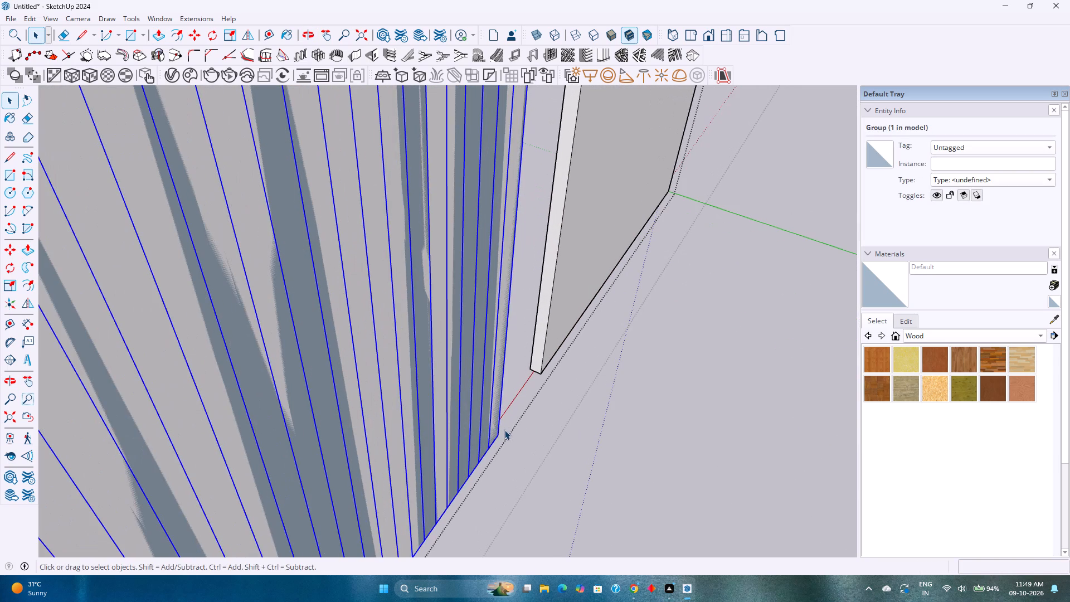
pyautogui.press('m')
pyautogui.click(504, 431)
pyautogui.scroll(-1, 633, 323)
pyautogui.moveTo(634, 323); pyautogui.dragTo(132, 395, button='middle')
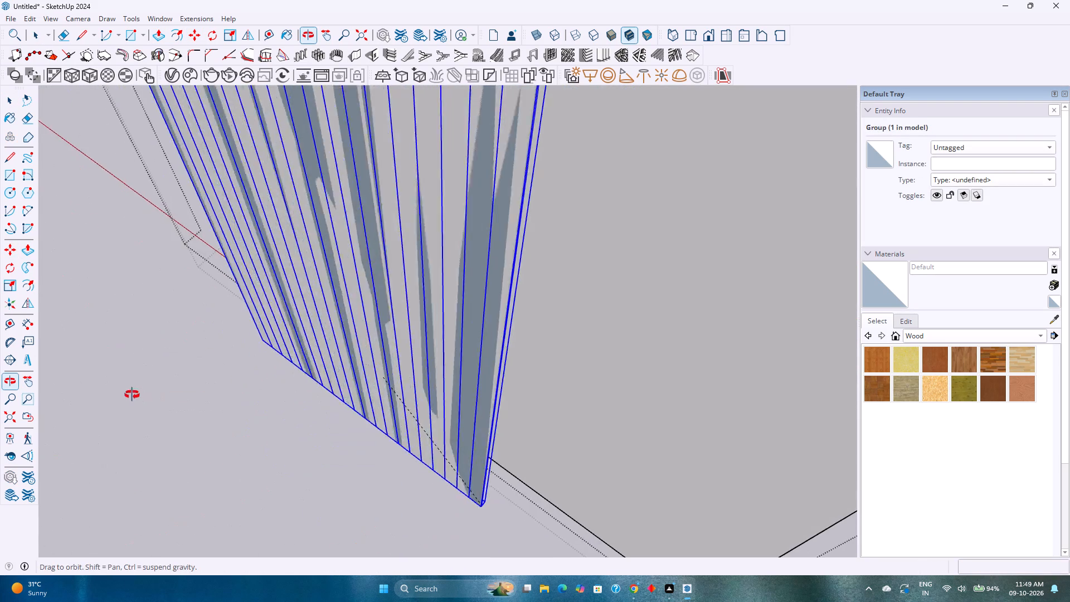
pyautogui.moveTo(132, 395); pyautogui.dragTo(132, 394, button='middle')
pyautogui.scroll(-8, 154, 374)
pyautogui.scroll(6, 409, 474)
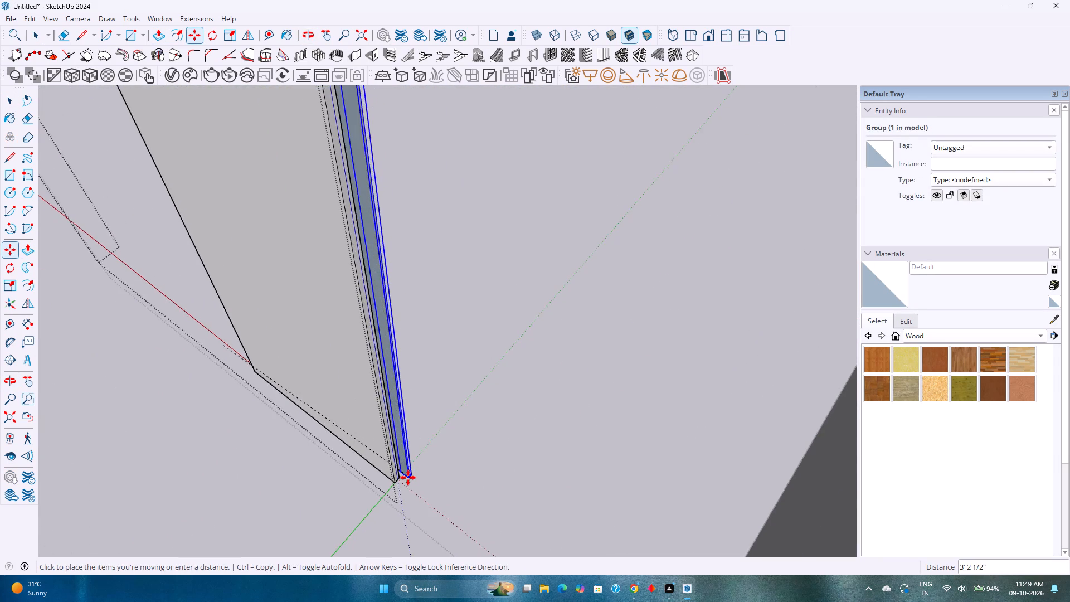
pyautogui.scroll(12, 408, 478)
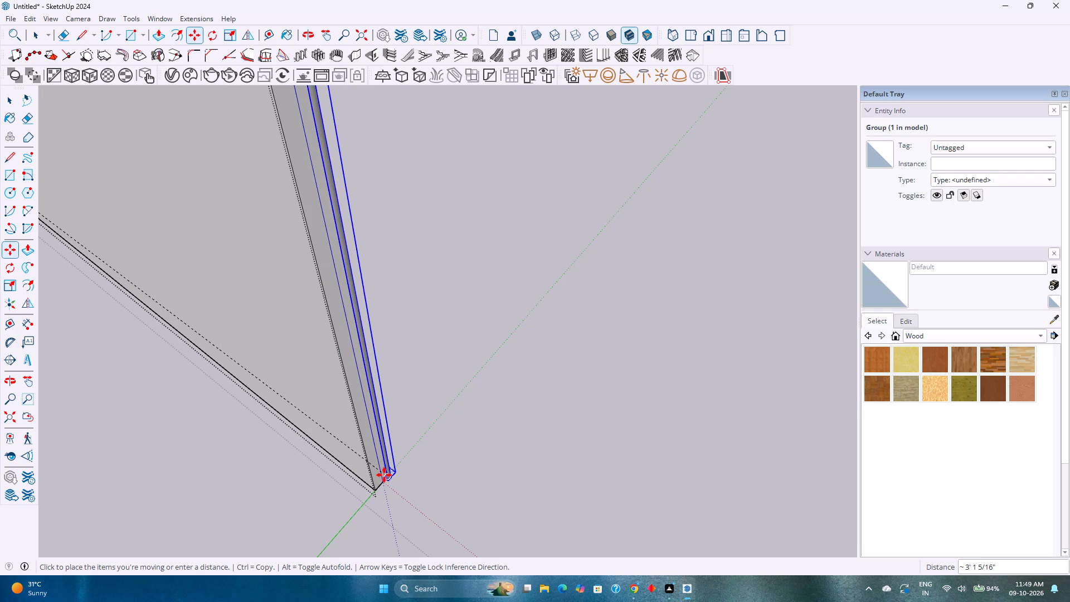
pyautogui.scroll(14, 384, 475)
pyautogui.click(390, 480)
# Examine how the fluted panel sits against the arched panel, from the arched top down to the bottom corner.
pyautogui.moveTo(428, 480); pyautogui.dragTo(418, 480, button='middle')
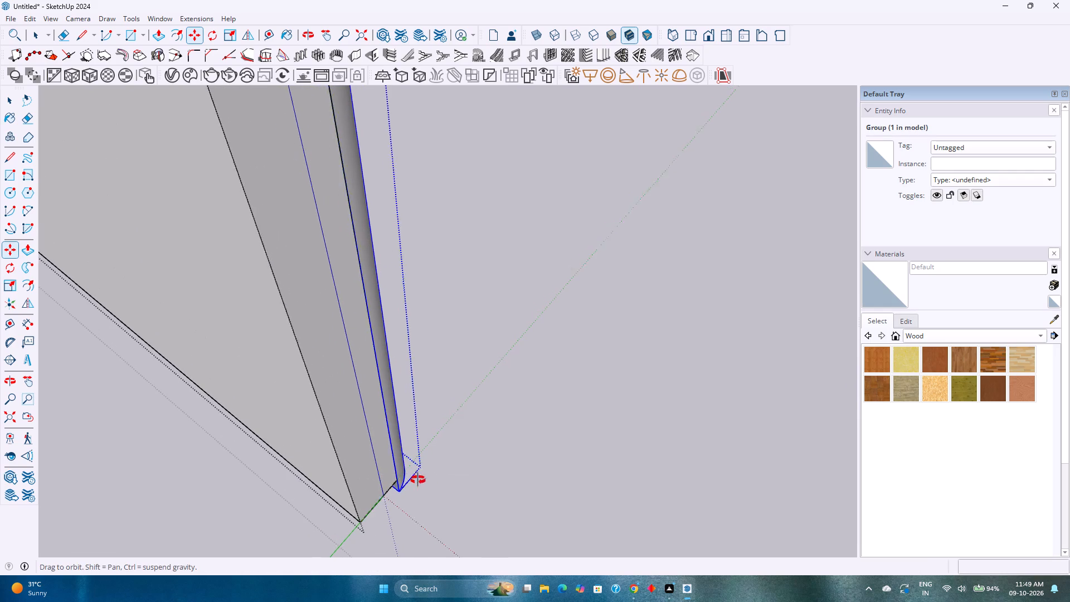
pyautogui.moveTo(418, 480); pyautogui.dragTo(376, 424, button='middle')
pyautogui.scroll(-9, 381, 420)
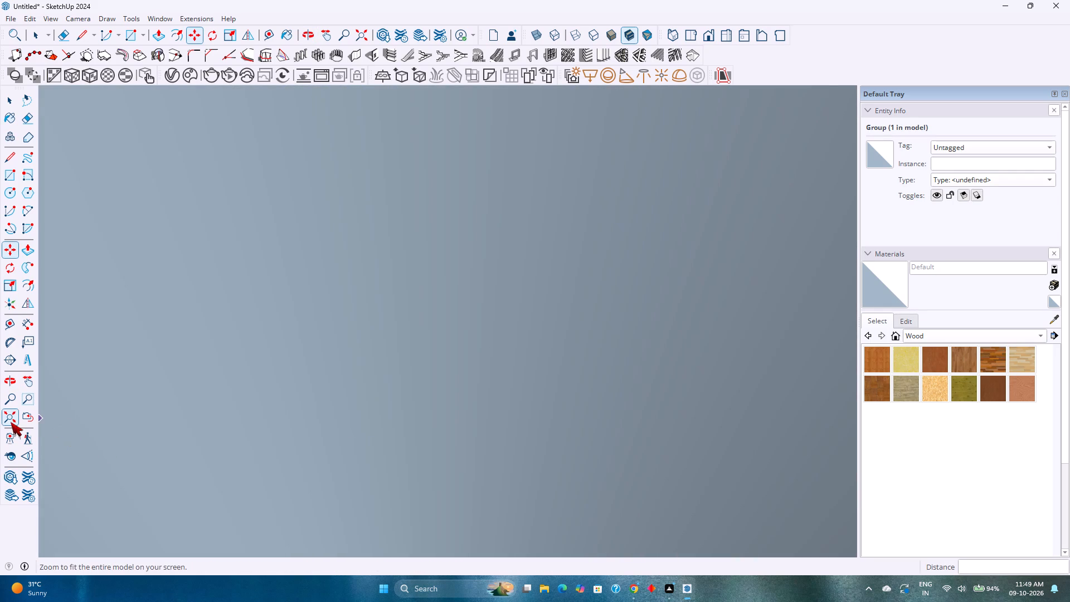
pyautogui.click(11, 422)
pyautogui.scroll(7, 167, 265)
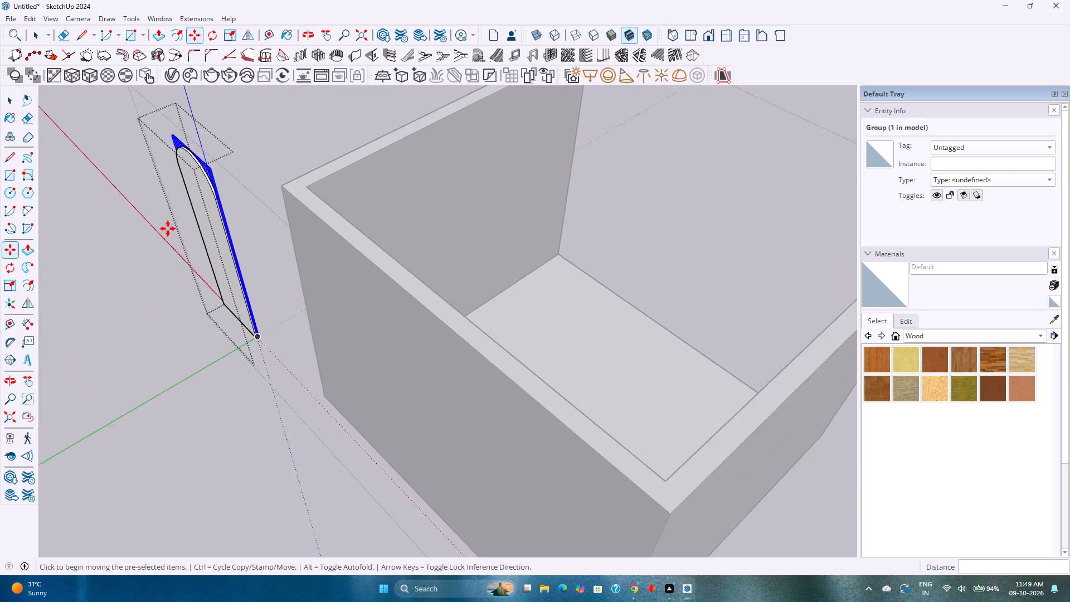
pyautogui.scroll(4, 168, 229)
pyautogui.moveTo(169, 229); pyautogui.dragTo(499, 234, button='middle')
pyautogui.scroll(4, 323, 298)
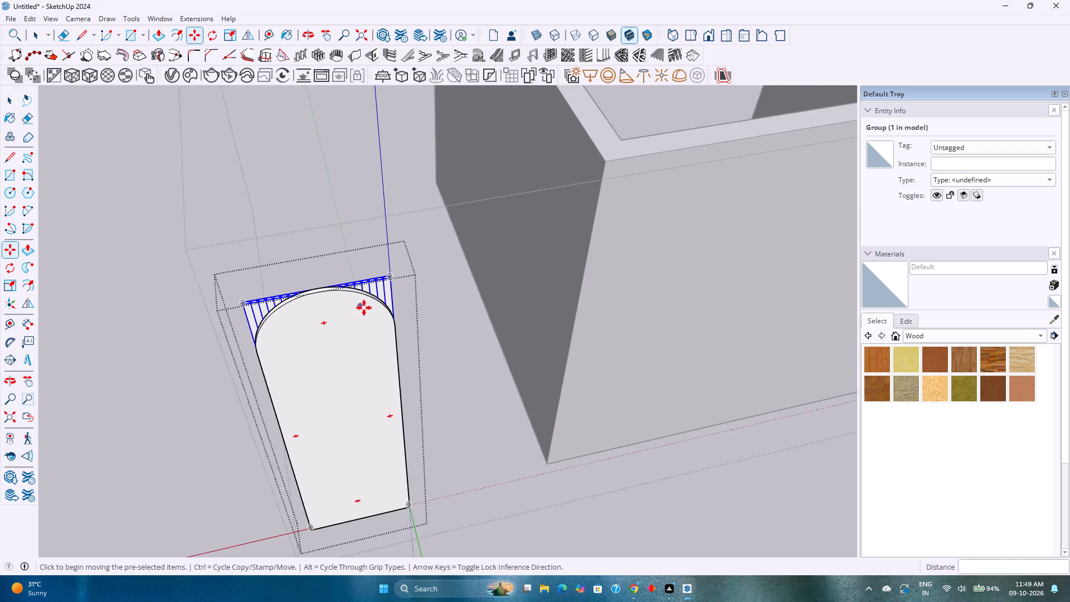
pyautogui.scroll(5, 364, 308)
pyautogui.moveTo(409, 343); pyautogui.dragTo(217, 319, button='middle')
pyautogui.scroll(1, 266, 518)
pyautogui.keyDown('shift'); pyautogui.moveTo(260, 495); pyautogui.dragTo(293, 390, button='middle'); pyautogui.keyUp('shift')
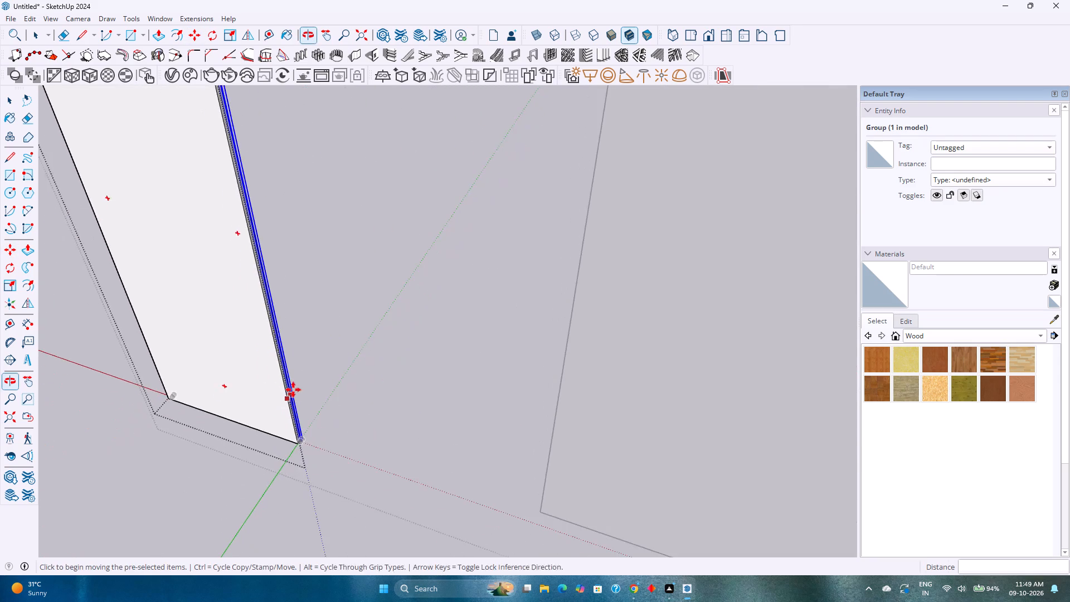
# Move the fluted panel about 11/16" by its bottom corner onto the arched panel's outer bottom corner, so it sits flush against the face.
pyautogui.keyDown('shift'); pyautogui.moveTo(293, 390); pyautogui.dragTo(287, 392, button='middle'); pyautogui.keyUp('shift')
pyautogui.scroll(20, 322, 443)
pyautogui.scroll(10, 322, 443)
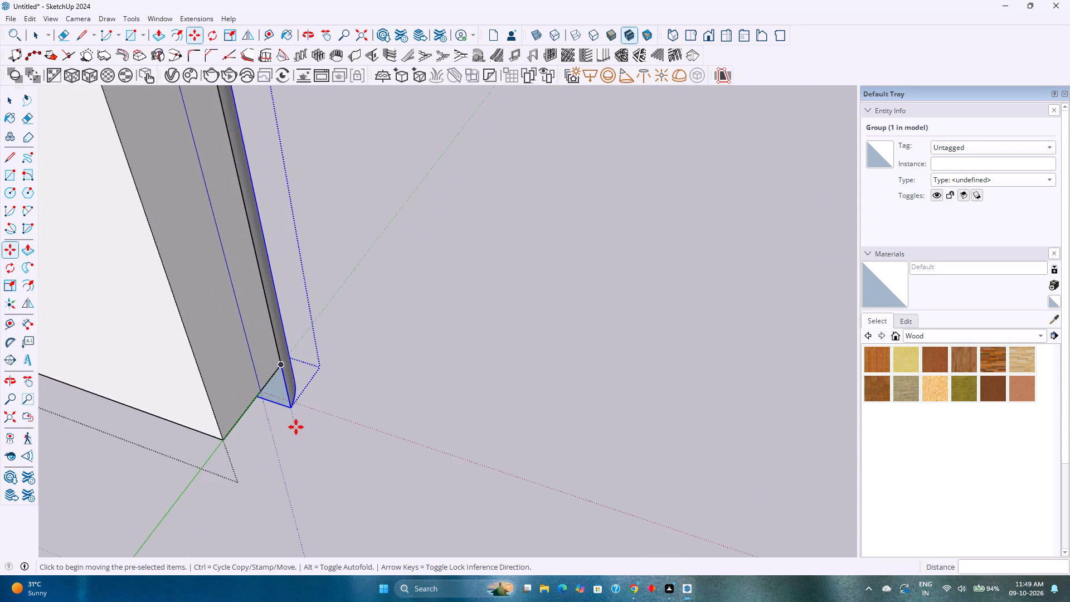
pyautogui.scroll(4, 296, 427)
pyautogui.click(286, 401)
pyautogui.click(270, 338)
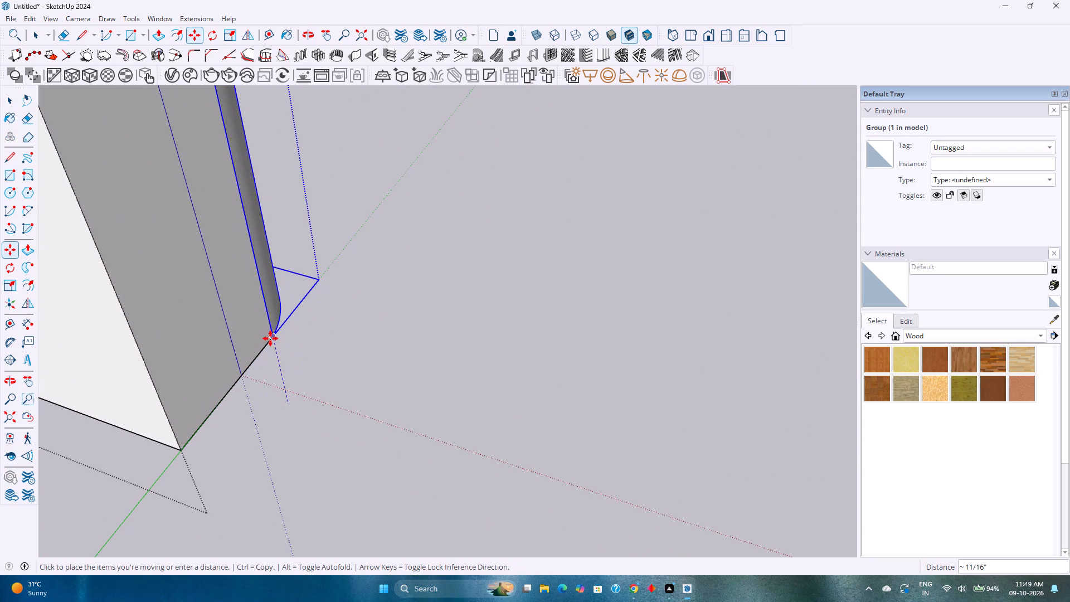
pyautogui.press('space')
# Examine how the fluted panel sits against the arched panel at the bottom corner, around the arched top and along the side edge.
pyautogui.scroll(-20, 268, 391)
pyautogui.scroll(-8, 268, 391)
pyautogui.scroll(1, 264, 392)
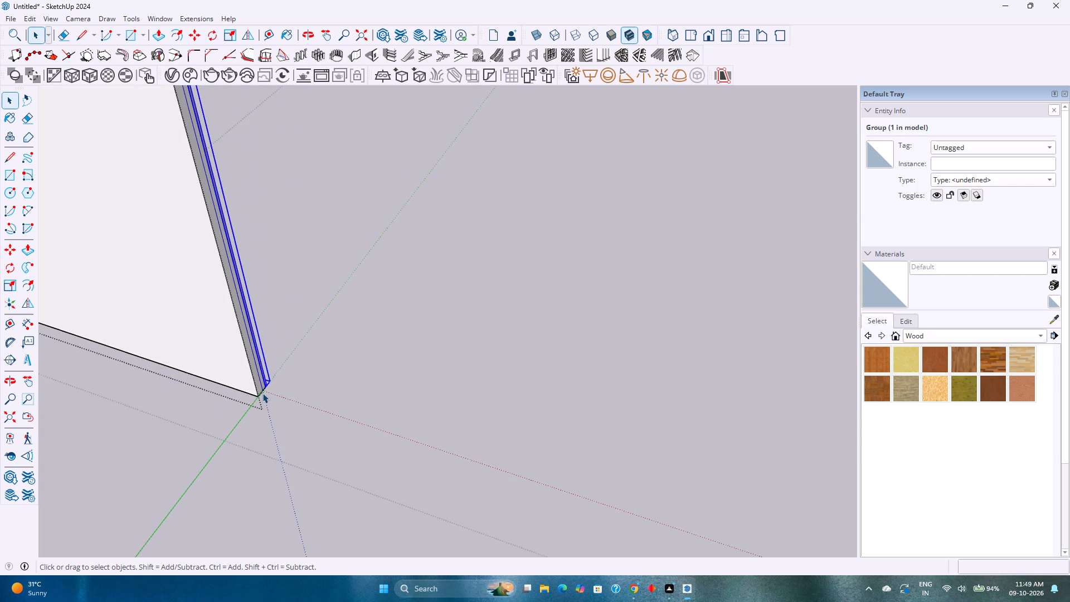
pyautogui.scroll(-16, 262, 393)
pyautogui.keyDown('shift'); pyautogui.moveTo(250, 394); pyautogui.dragTo(529, 525, button='middle'); pyautogui.keyUp('shift')
pyautogui.keyDown('shift'); pyautogui.moveTo(498, 387); pyautogui.dragTo(509, 486, button='middle'); pyautogui.keyUp('shift')
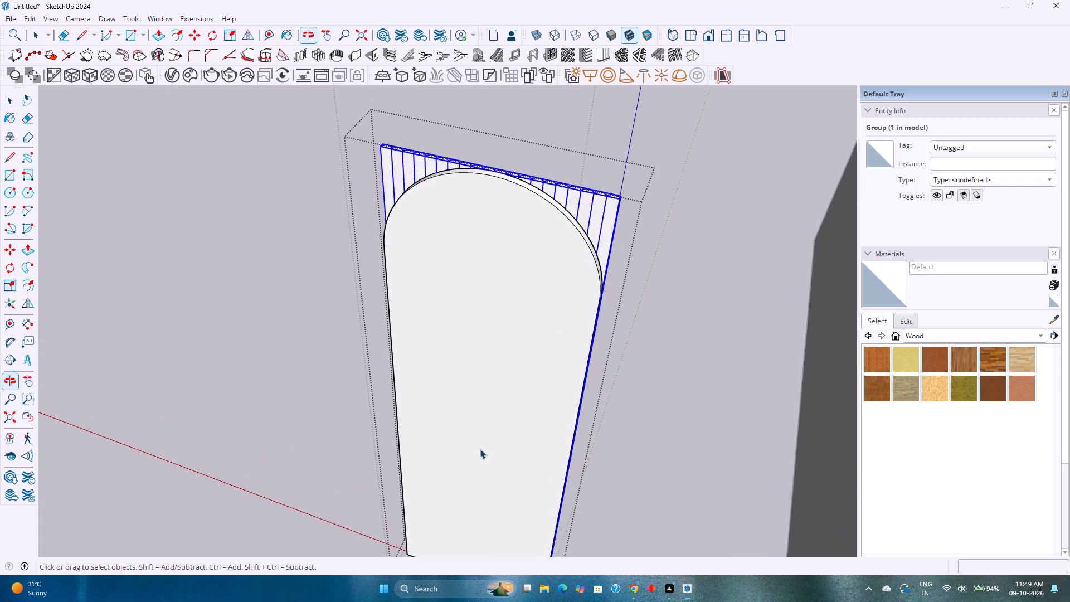
pyautogui.moveTo(469, 431); pyautogui.dragTo(737, 486, button='middle')
pyautogui.keyDown('shift'); pyautogui.moveTo(602, 404); pyautogui.dragTo(482, 460, button='middle'); pyautogui.keyUp('shift')
pyautogui.moveTo(445, 436); pyautogui.dragTo(681, 385, button='middle')
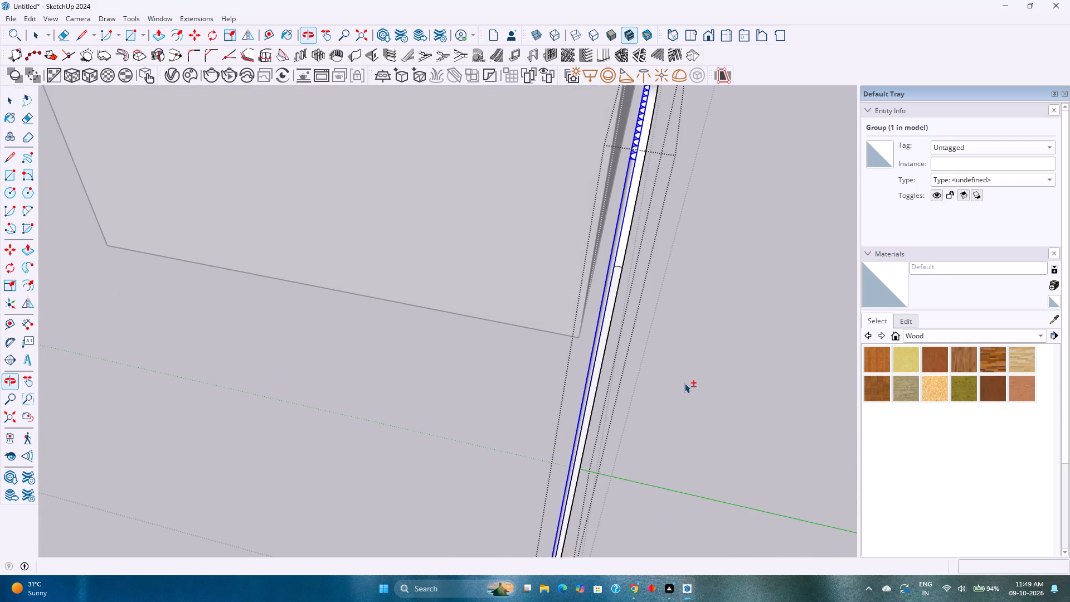
pyautogui.keyDown('shift'); pyautogui.moveTo(684, 383); pyautogui.dragTo(575, 430, button='middle'); pyautogui.keyUp('shift')
pyautogui.scroll(7, 701, 389)
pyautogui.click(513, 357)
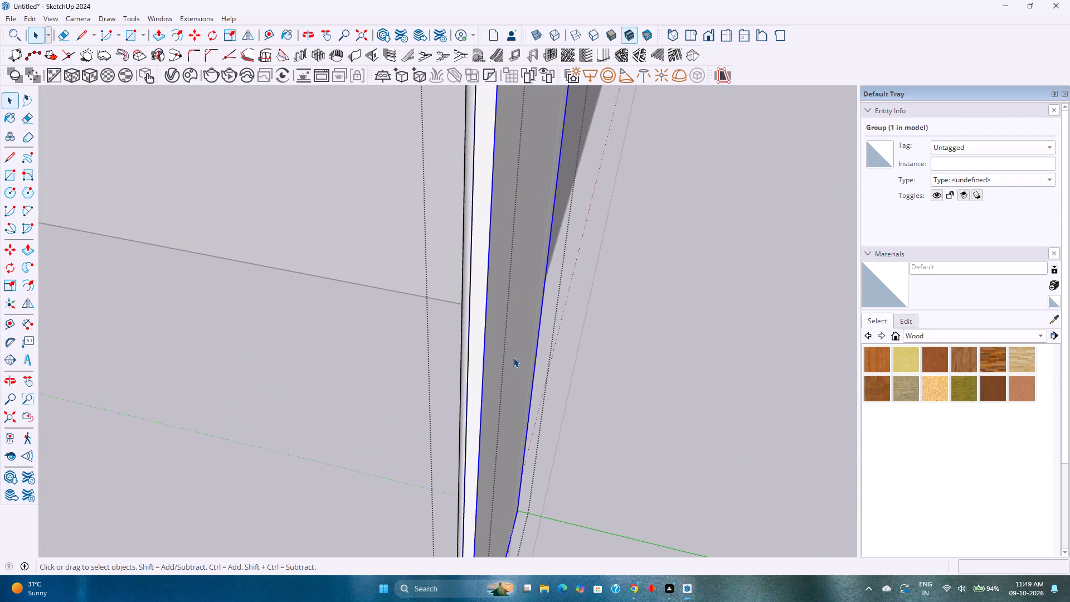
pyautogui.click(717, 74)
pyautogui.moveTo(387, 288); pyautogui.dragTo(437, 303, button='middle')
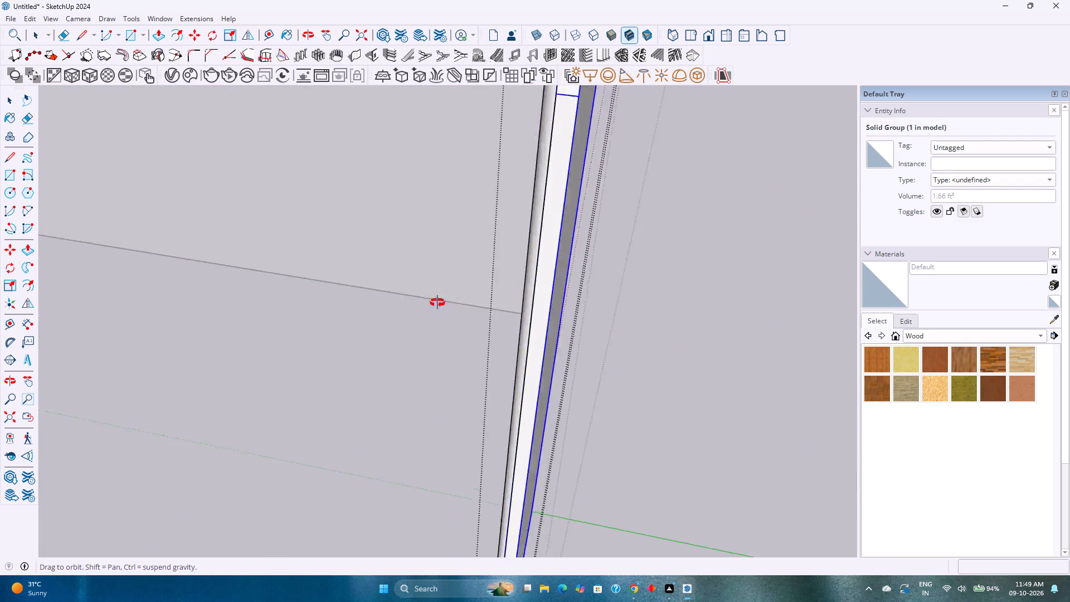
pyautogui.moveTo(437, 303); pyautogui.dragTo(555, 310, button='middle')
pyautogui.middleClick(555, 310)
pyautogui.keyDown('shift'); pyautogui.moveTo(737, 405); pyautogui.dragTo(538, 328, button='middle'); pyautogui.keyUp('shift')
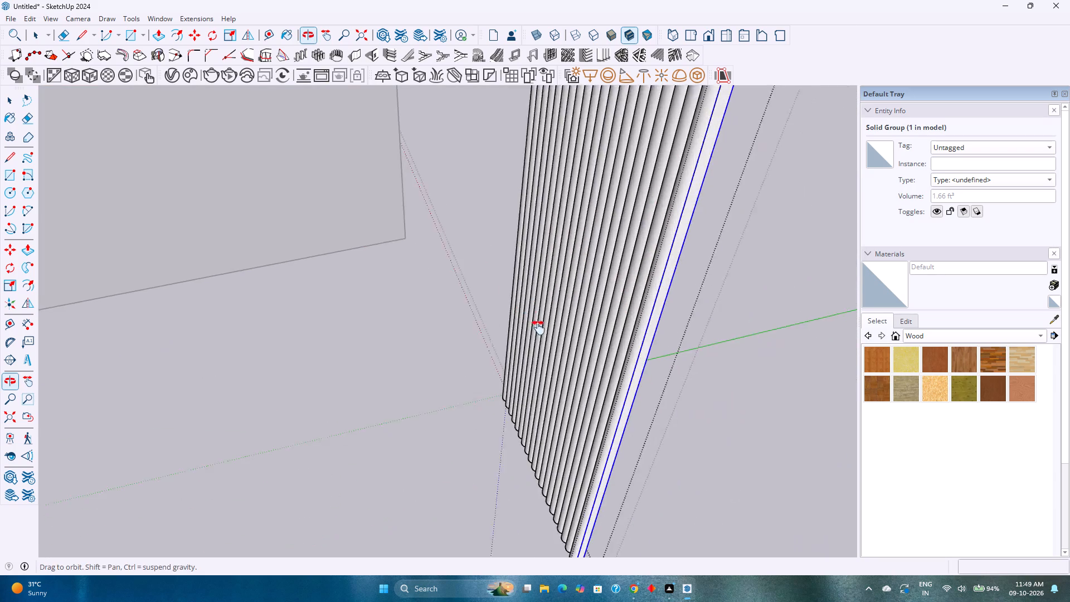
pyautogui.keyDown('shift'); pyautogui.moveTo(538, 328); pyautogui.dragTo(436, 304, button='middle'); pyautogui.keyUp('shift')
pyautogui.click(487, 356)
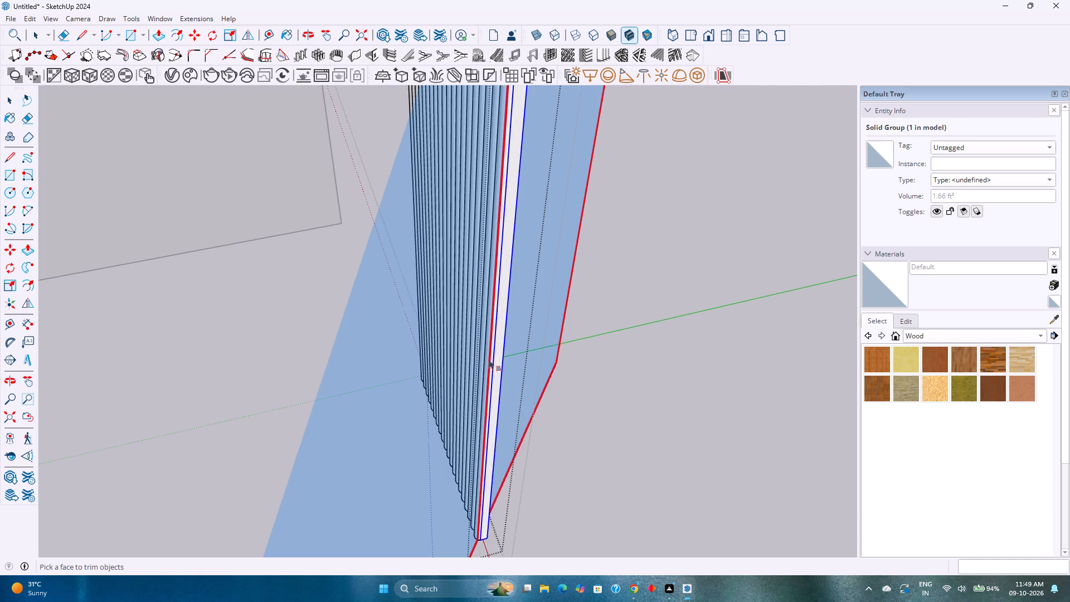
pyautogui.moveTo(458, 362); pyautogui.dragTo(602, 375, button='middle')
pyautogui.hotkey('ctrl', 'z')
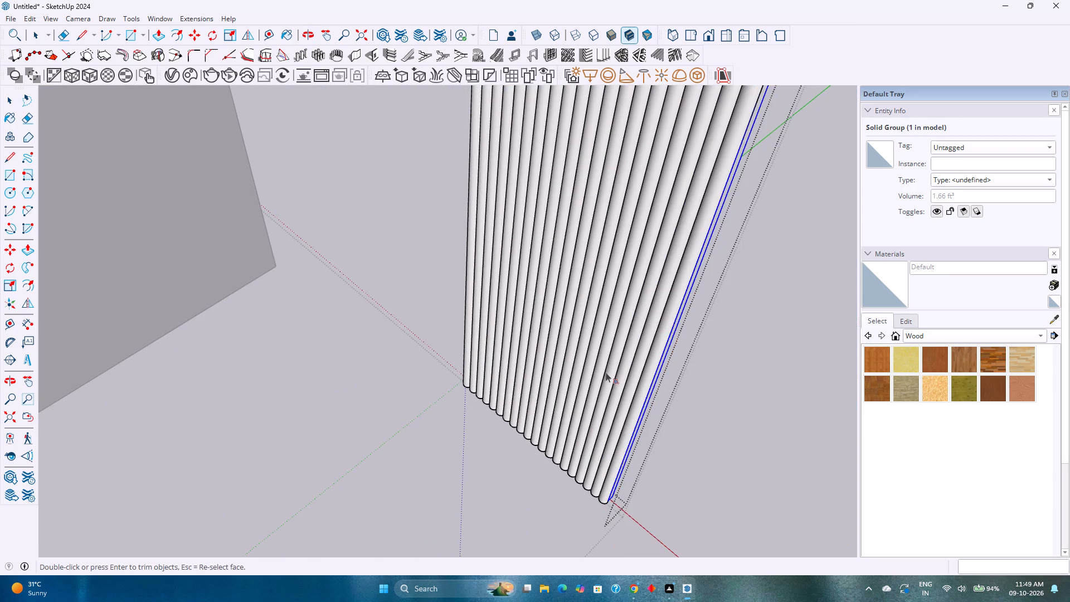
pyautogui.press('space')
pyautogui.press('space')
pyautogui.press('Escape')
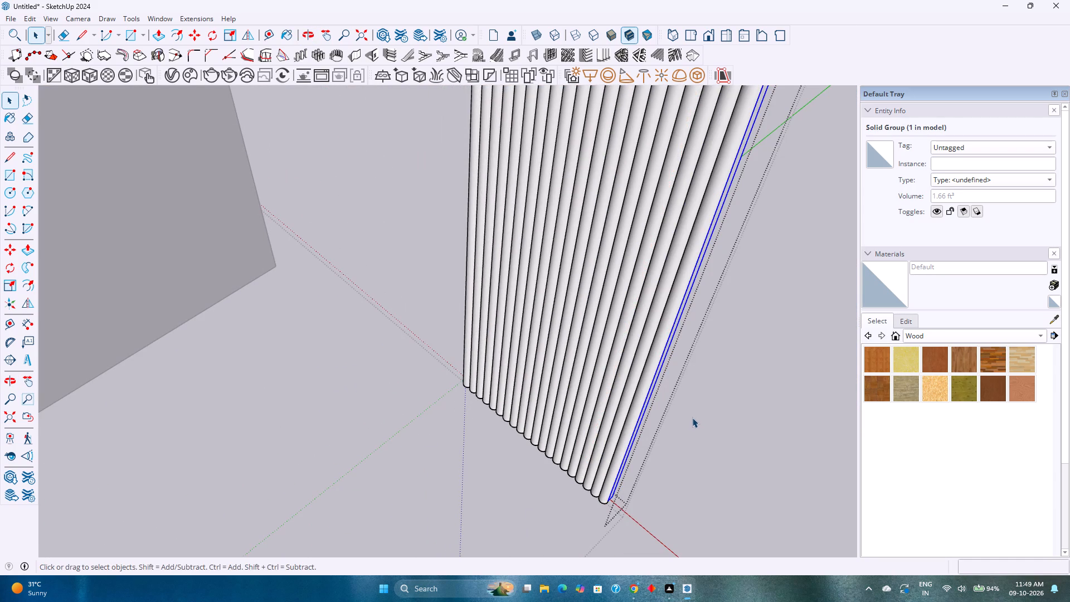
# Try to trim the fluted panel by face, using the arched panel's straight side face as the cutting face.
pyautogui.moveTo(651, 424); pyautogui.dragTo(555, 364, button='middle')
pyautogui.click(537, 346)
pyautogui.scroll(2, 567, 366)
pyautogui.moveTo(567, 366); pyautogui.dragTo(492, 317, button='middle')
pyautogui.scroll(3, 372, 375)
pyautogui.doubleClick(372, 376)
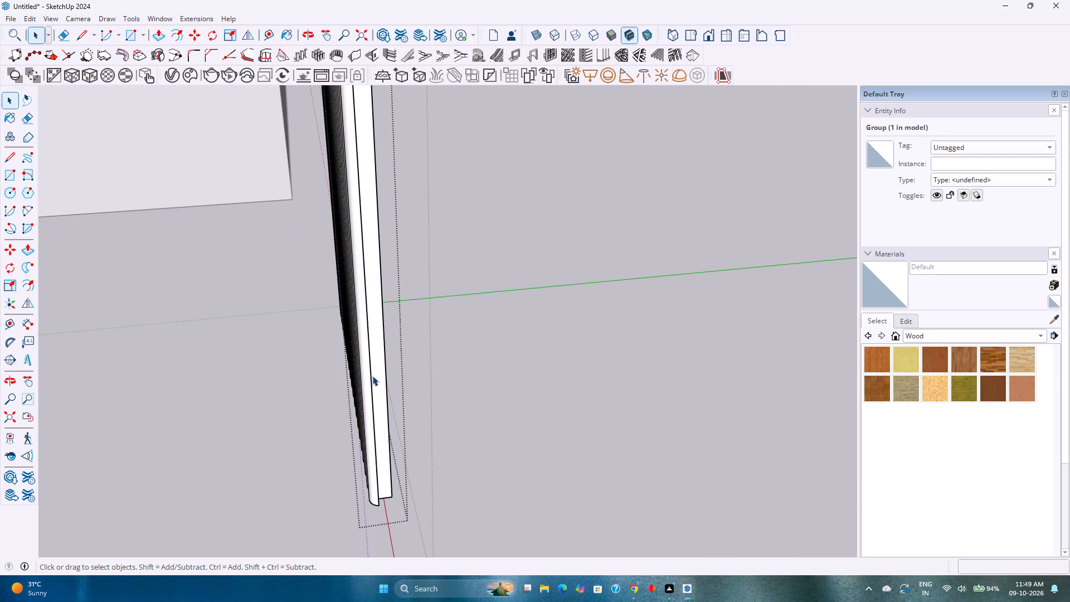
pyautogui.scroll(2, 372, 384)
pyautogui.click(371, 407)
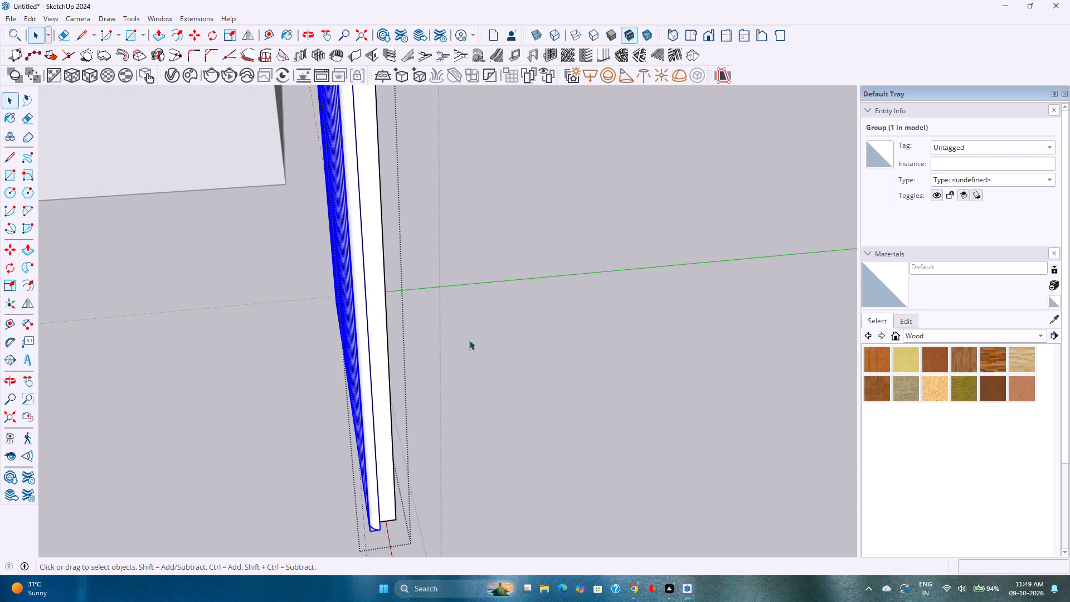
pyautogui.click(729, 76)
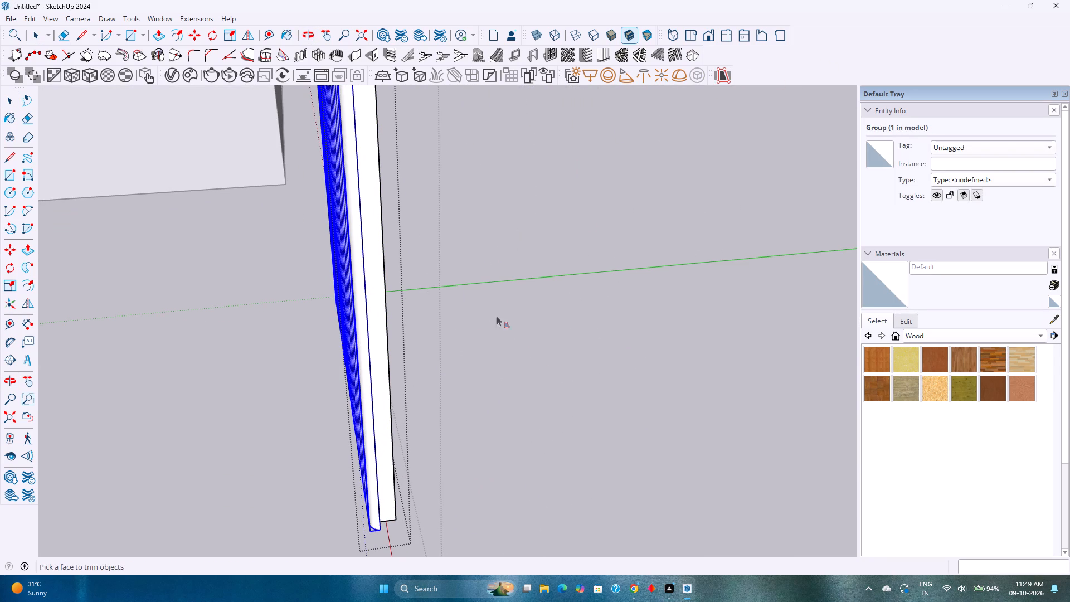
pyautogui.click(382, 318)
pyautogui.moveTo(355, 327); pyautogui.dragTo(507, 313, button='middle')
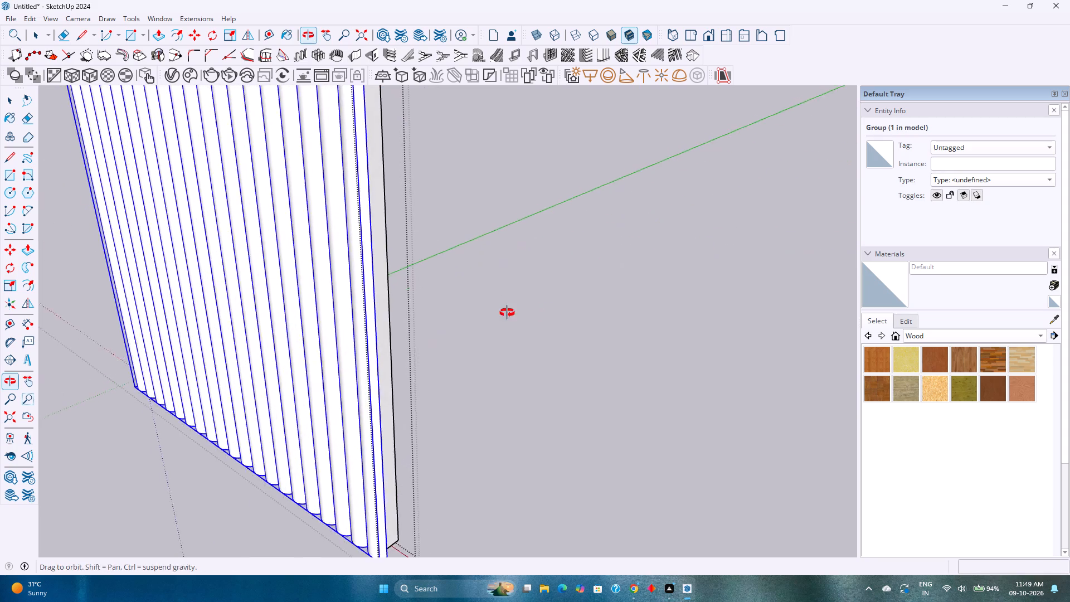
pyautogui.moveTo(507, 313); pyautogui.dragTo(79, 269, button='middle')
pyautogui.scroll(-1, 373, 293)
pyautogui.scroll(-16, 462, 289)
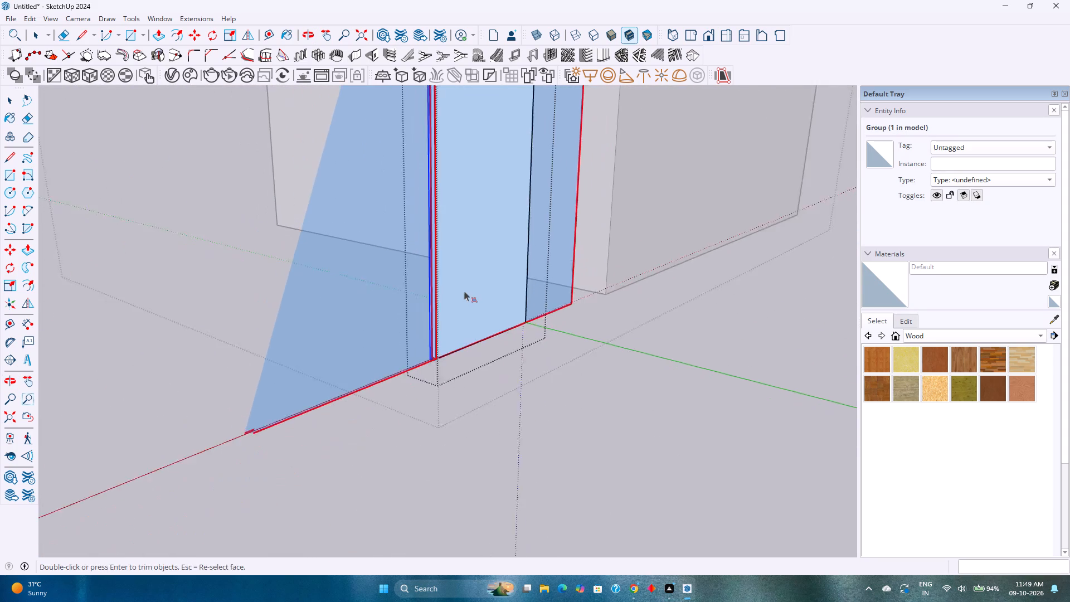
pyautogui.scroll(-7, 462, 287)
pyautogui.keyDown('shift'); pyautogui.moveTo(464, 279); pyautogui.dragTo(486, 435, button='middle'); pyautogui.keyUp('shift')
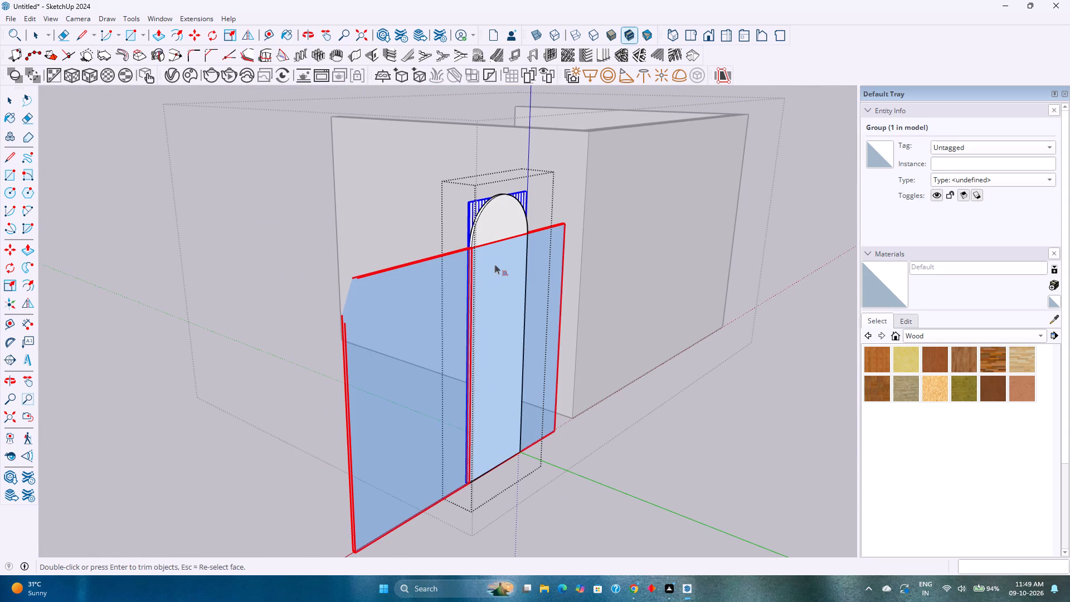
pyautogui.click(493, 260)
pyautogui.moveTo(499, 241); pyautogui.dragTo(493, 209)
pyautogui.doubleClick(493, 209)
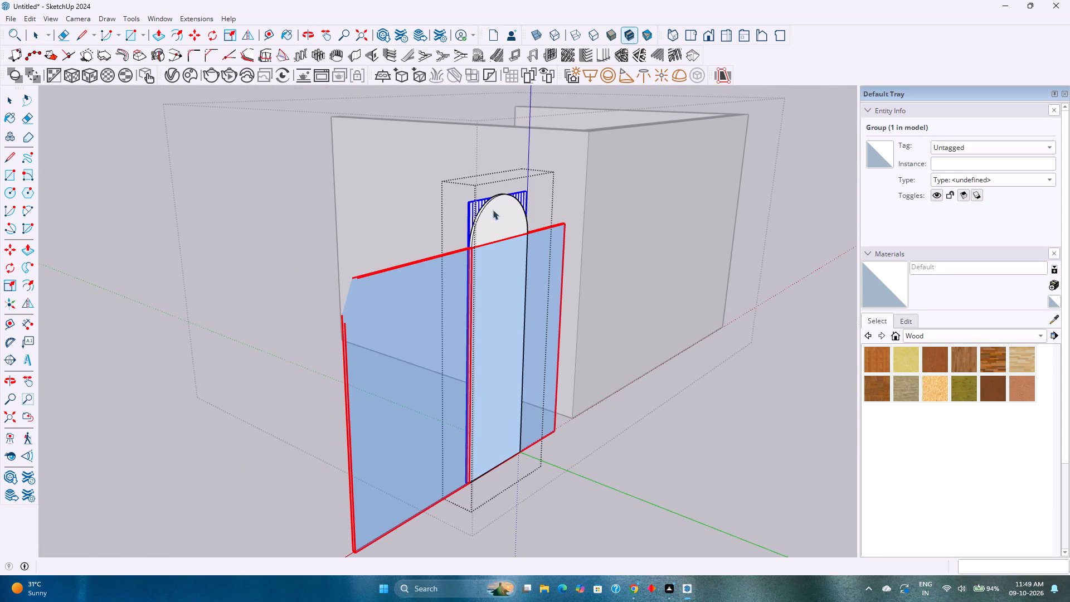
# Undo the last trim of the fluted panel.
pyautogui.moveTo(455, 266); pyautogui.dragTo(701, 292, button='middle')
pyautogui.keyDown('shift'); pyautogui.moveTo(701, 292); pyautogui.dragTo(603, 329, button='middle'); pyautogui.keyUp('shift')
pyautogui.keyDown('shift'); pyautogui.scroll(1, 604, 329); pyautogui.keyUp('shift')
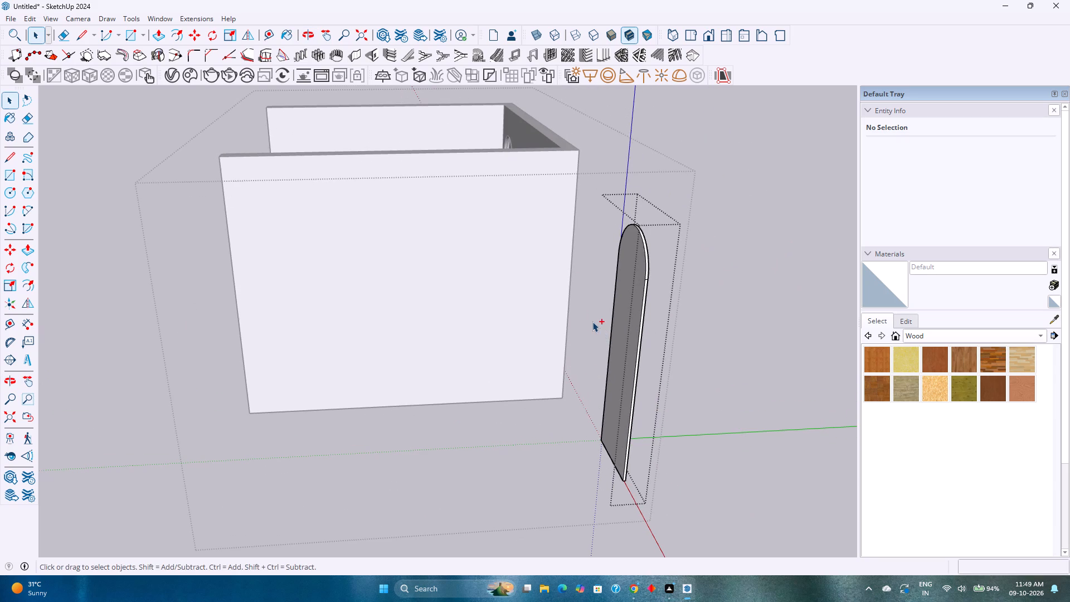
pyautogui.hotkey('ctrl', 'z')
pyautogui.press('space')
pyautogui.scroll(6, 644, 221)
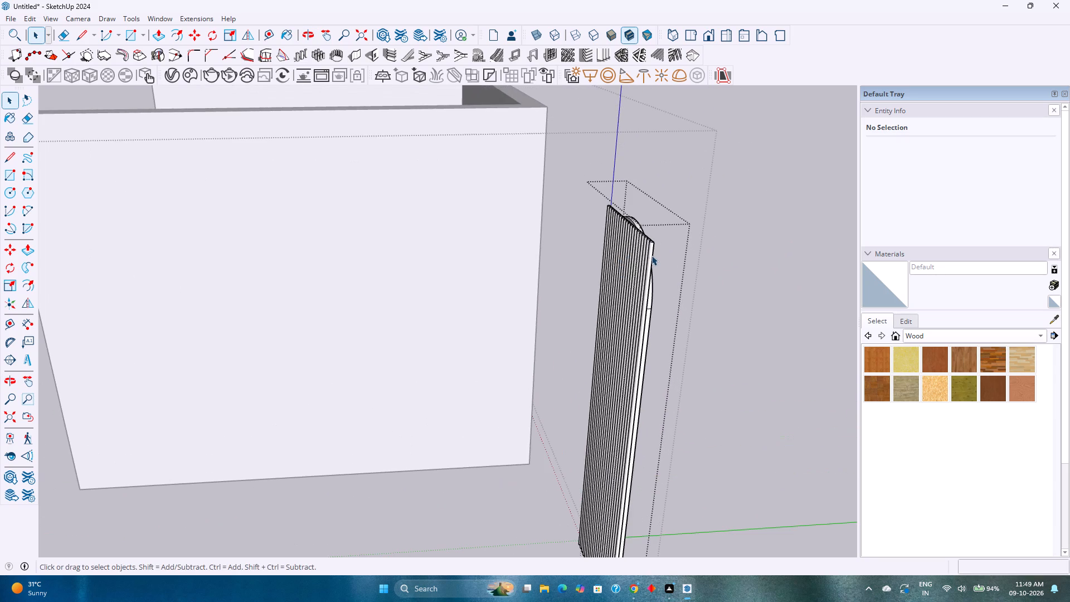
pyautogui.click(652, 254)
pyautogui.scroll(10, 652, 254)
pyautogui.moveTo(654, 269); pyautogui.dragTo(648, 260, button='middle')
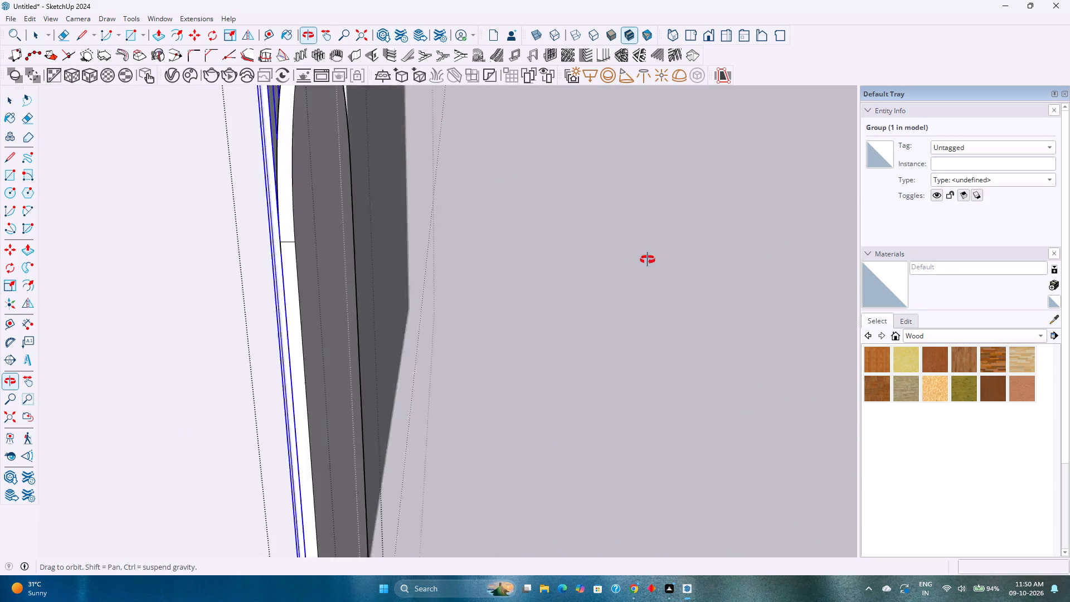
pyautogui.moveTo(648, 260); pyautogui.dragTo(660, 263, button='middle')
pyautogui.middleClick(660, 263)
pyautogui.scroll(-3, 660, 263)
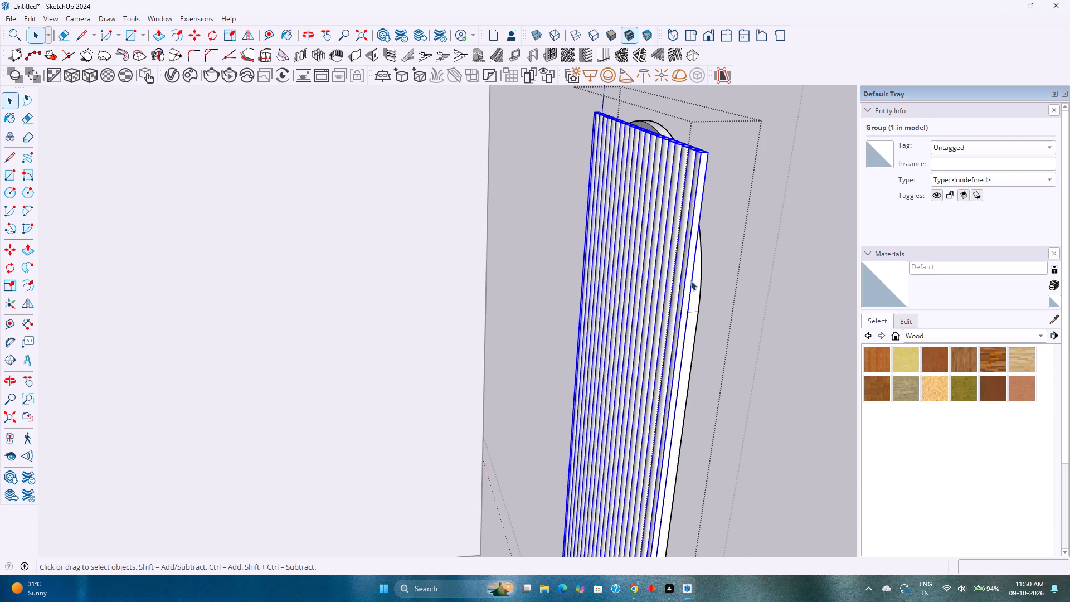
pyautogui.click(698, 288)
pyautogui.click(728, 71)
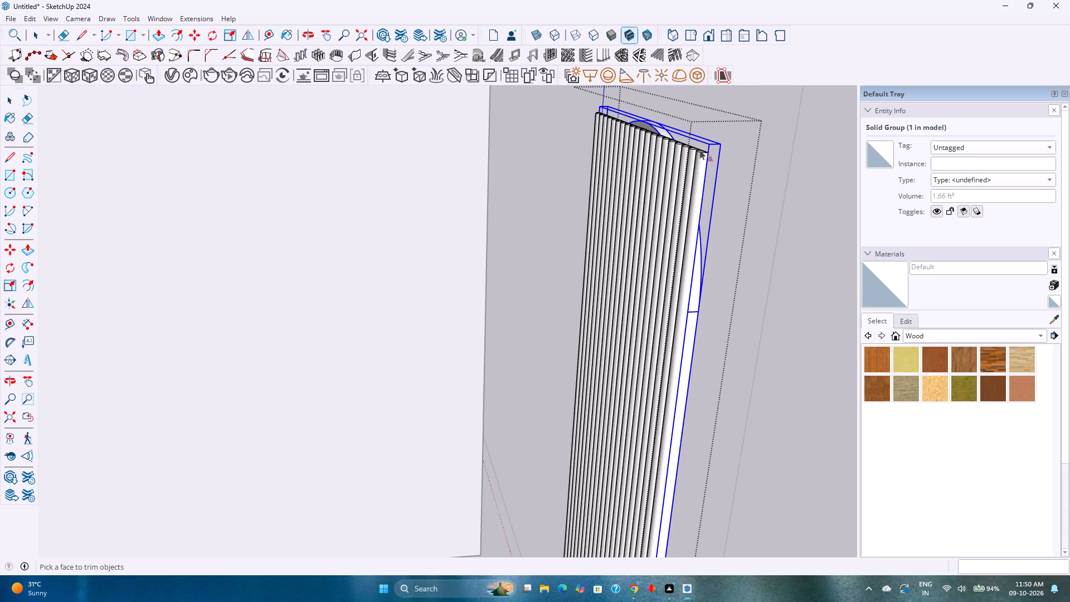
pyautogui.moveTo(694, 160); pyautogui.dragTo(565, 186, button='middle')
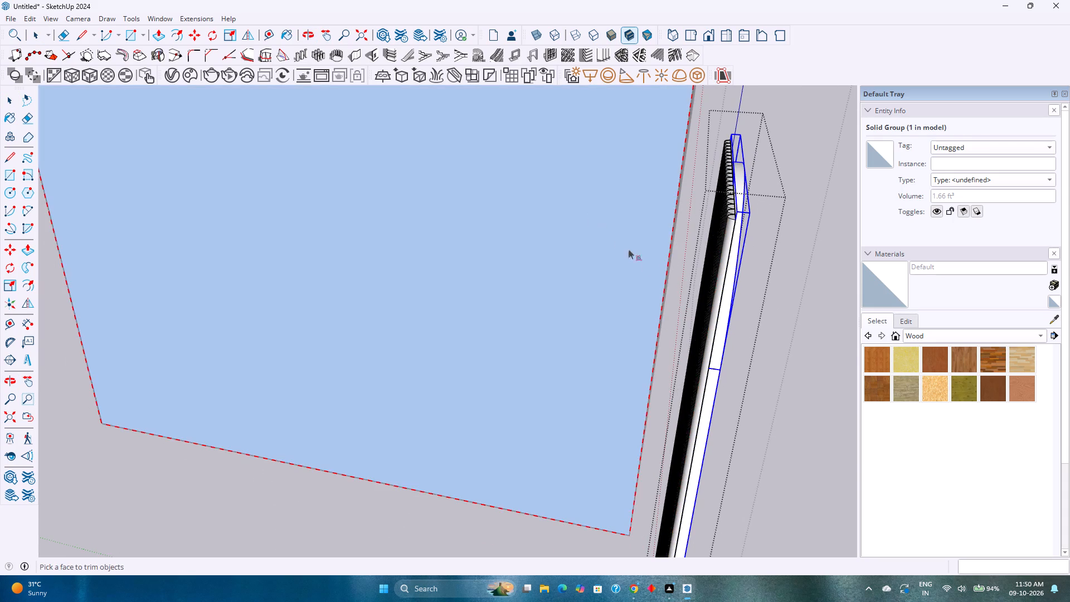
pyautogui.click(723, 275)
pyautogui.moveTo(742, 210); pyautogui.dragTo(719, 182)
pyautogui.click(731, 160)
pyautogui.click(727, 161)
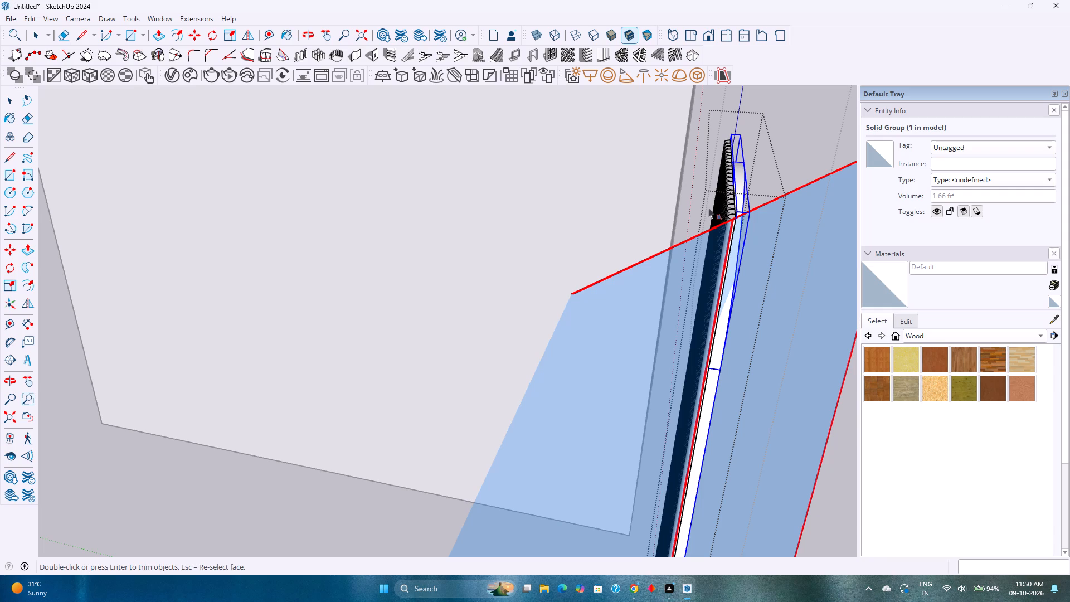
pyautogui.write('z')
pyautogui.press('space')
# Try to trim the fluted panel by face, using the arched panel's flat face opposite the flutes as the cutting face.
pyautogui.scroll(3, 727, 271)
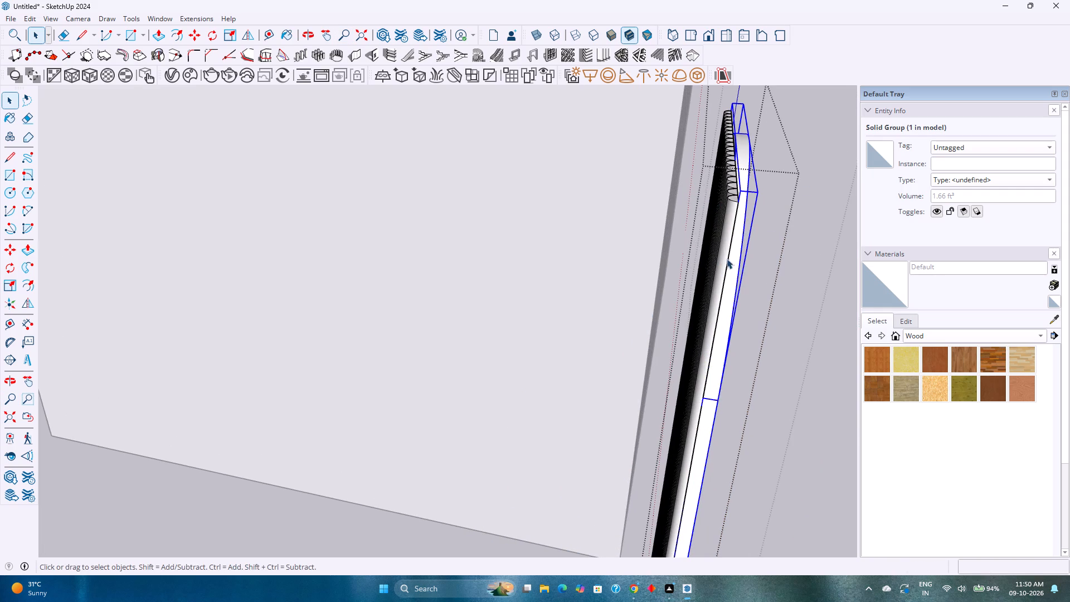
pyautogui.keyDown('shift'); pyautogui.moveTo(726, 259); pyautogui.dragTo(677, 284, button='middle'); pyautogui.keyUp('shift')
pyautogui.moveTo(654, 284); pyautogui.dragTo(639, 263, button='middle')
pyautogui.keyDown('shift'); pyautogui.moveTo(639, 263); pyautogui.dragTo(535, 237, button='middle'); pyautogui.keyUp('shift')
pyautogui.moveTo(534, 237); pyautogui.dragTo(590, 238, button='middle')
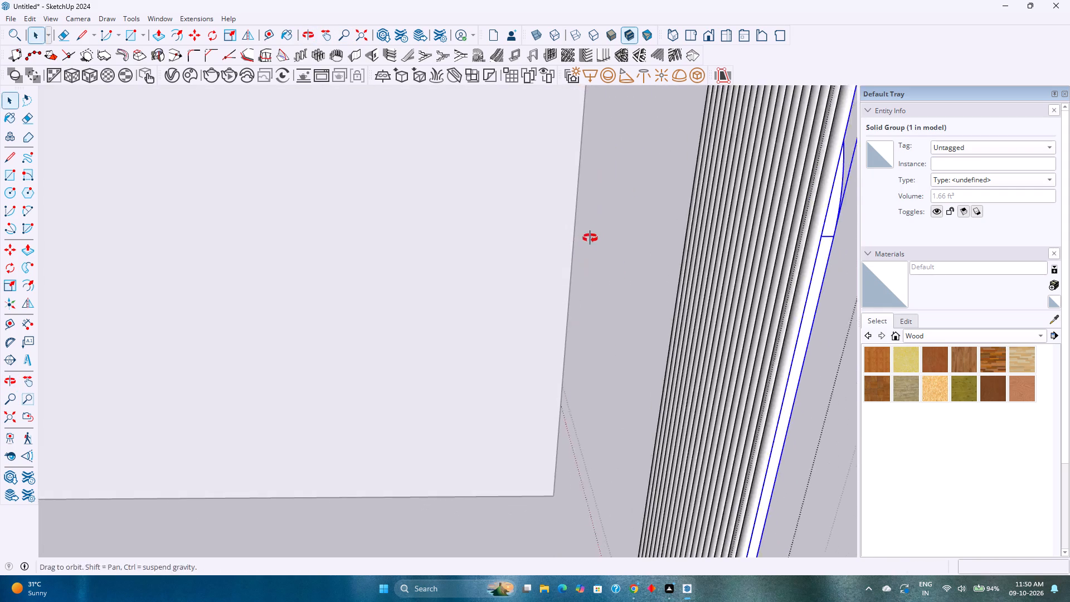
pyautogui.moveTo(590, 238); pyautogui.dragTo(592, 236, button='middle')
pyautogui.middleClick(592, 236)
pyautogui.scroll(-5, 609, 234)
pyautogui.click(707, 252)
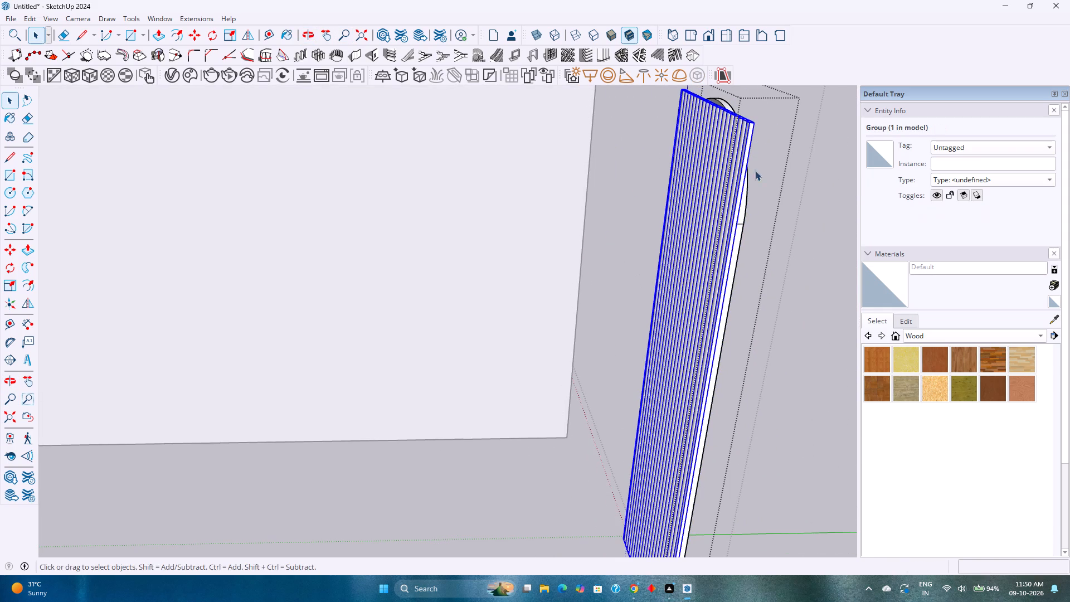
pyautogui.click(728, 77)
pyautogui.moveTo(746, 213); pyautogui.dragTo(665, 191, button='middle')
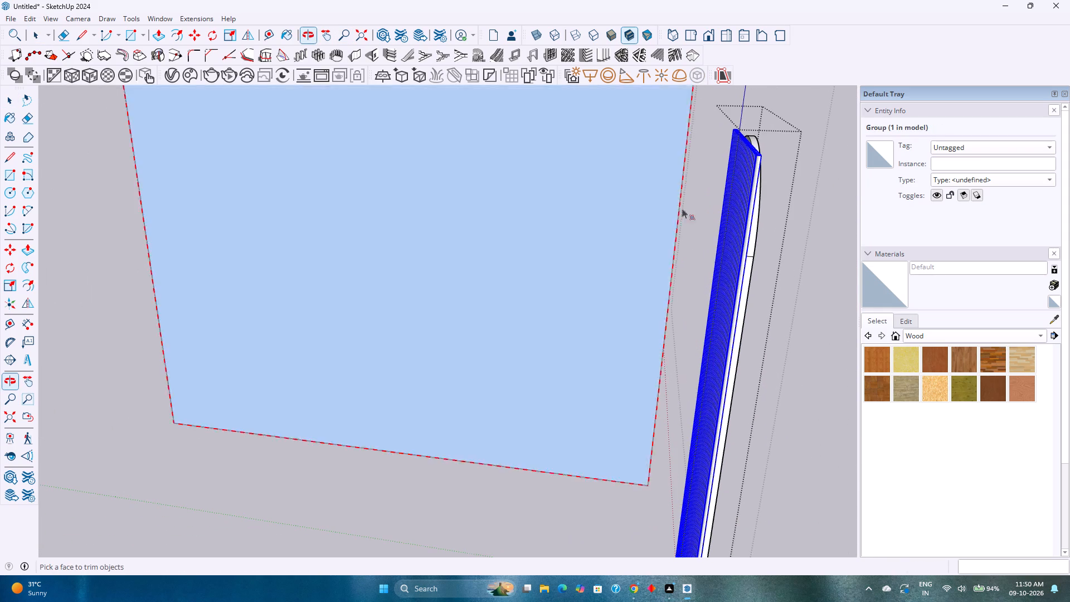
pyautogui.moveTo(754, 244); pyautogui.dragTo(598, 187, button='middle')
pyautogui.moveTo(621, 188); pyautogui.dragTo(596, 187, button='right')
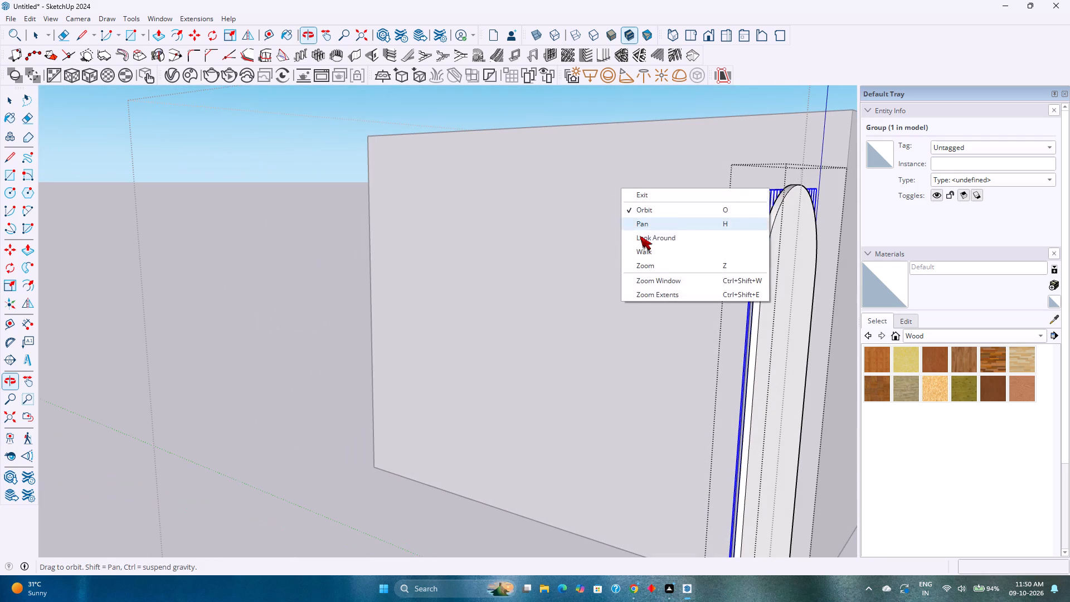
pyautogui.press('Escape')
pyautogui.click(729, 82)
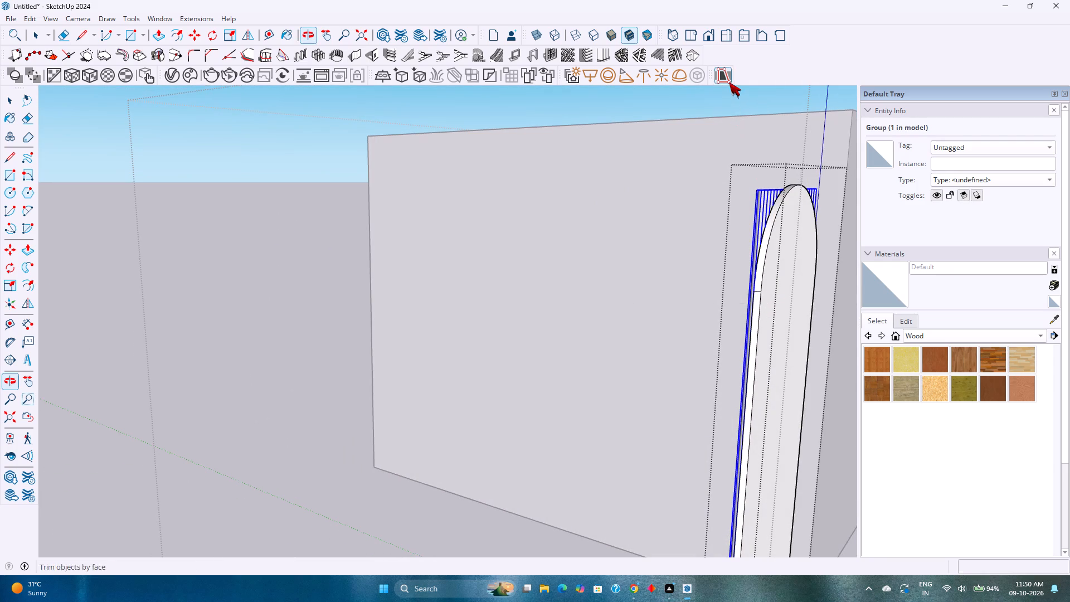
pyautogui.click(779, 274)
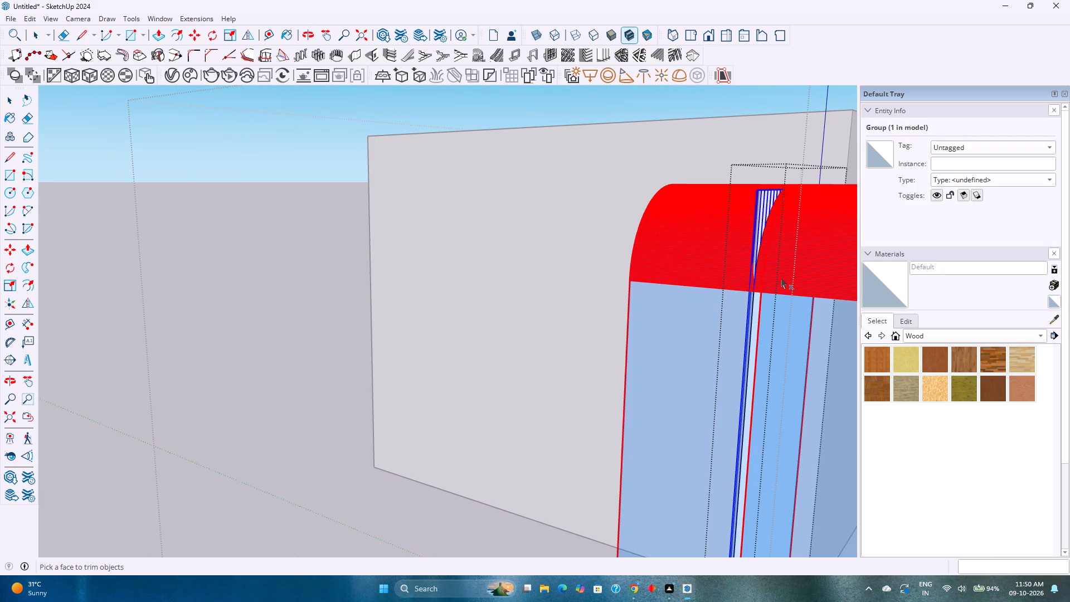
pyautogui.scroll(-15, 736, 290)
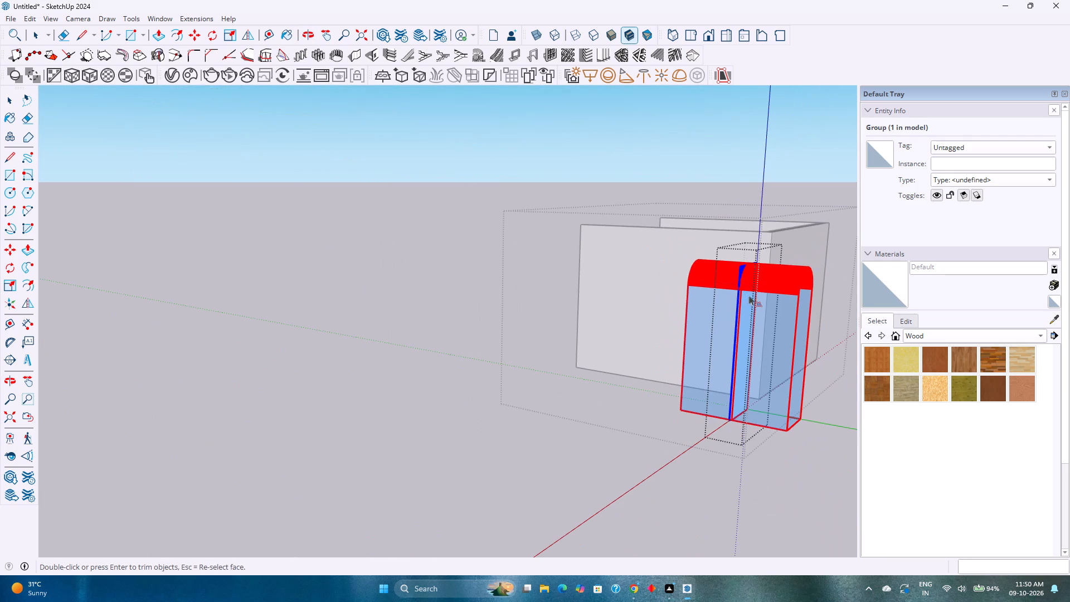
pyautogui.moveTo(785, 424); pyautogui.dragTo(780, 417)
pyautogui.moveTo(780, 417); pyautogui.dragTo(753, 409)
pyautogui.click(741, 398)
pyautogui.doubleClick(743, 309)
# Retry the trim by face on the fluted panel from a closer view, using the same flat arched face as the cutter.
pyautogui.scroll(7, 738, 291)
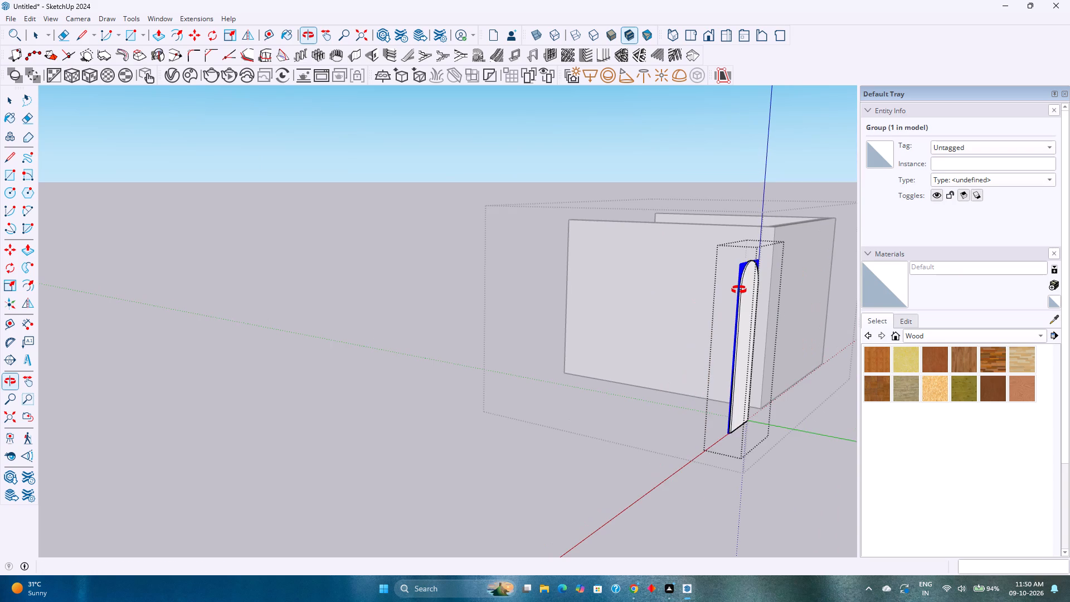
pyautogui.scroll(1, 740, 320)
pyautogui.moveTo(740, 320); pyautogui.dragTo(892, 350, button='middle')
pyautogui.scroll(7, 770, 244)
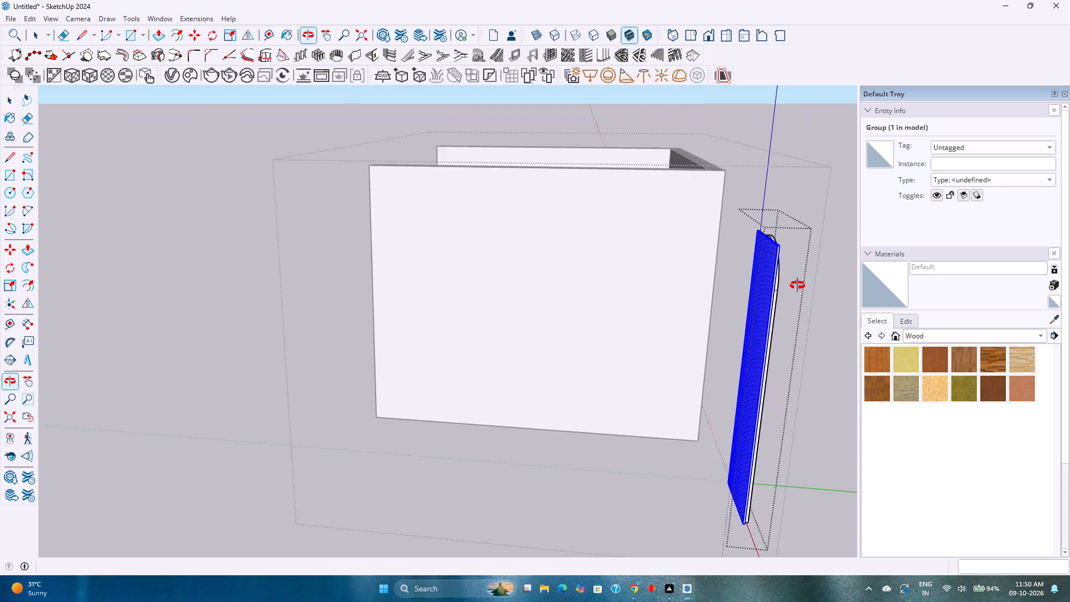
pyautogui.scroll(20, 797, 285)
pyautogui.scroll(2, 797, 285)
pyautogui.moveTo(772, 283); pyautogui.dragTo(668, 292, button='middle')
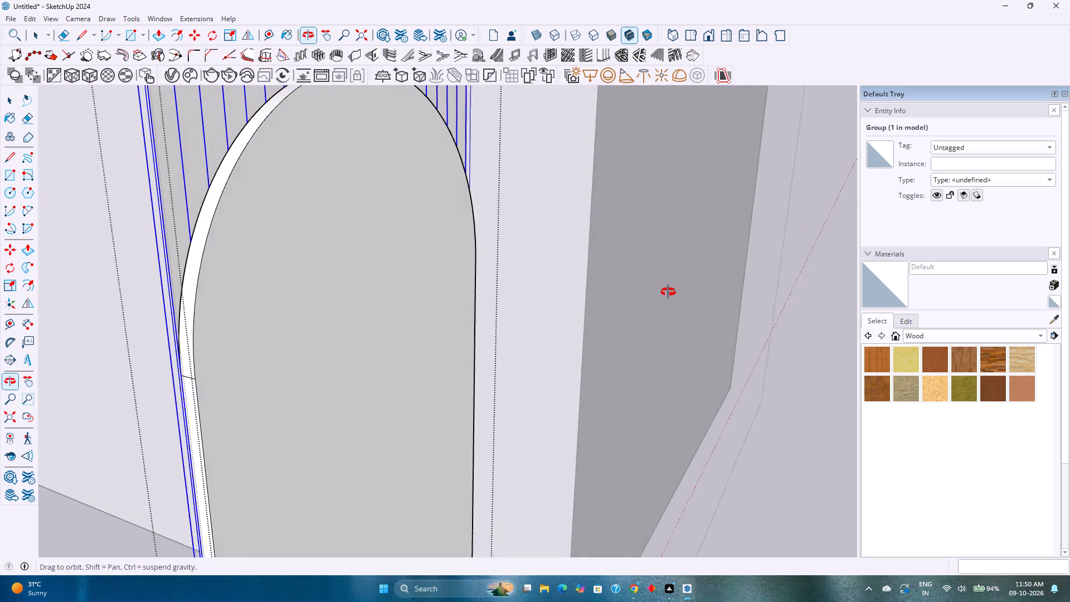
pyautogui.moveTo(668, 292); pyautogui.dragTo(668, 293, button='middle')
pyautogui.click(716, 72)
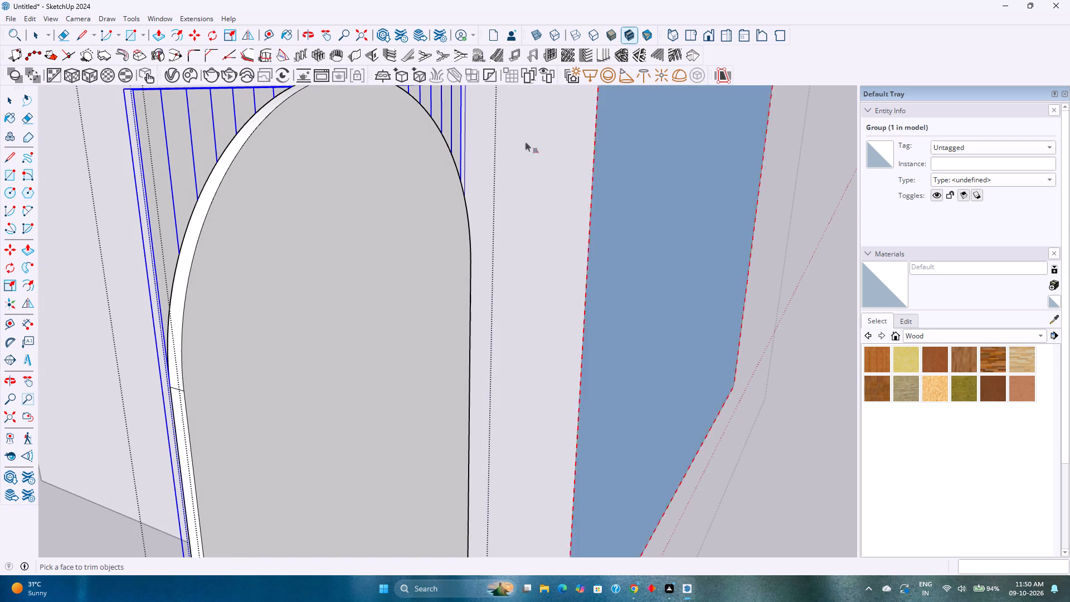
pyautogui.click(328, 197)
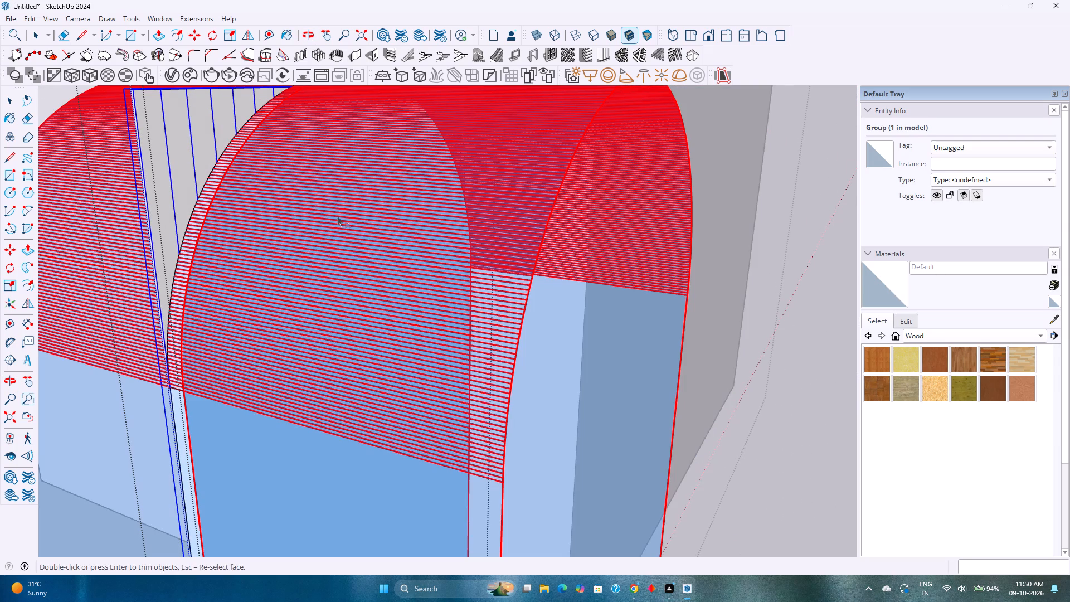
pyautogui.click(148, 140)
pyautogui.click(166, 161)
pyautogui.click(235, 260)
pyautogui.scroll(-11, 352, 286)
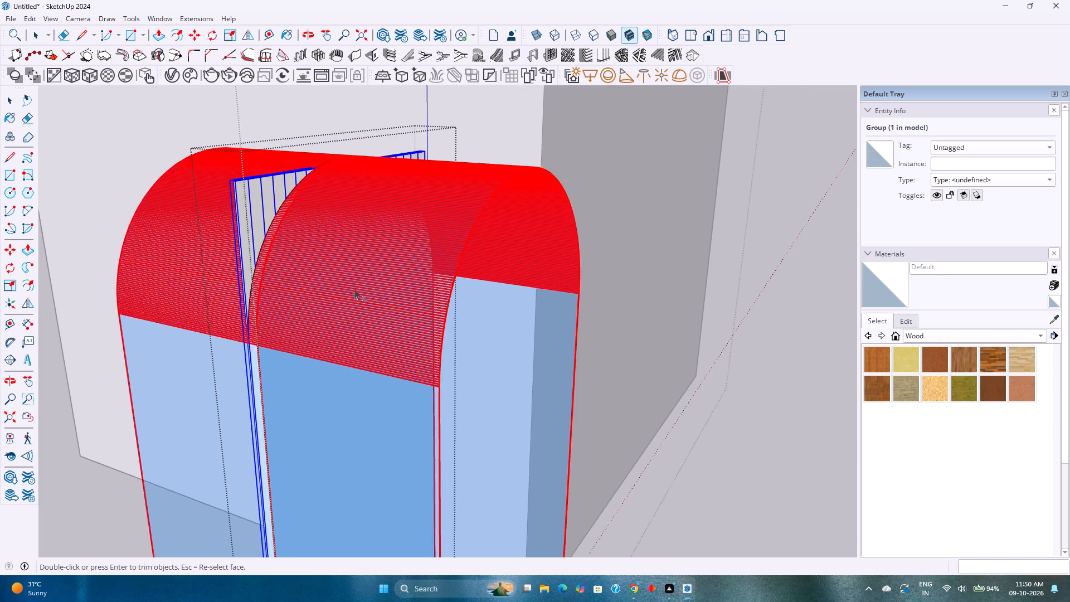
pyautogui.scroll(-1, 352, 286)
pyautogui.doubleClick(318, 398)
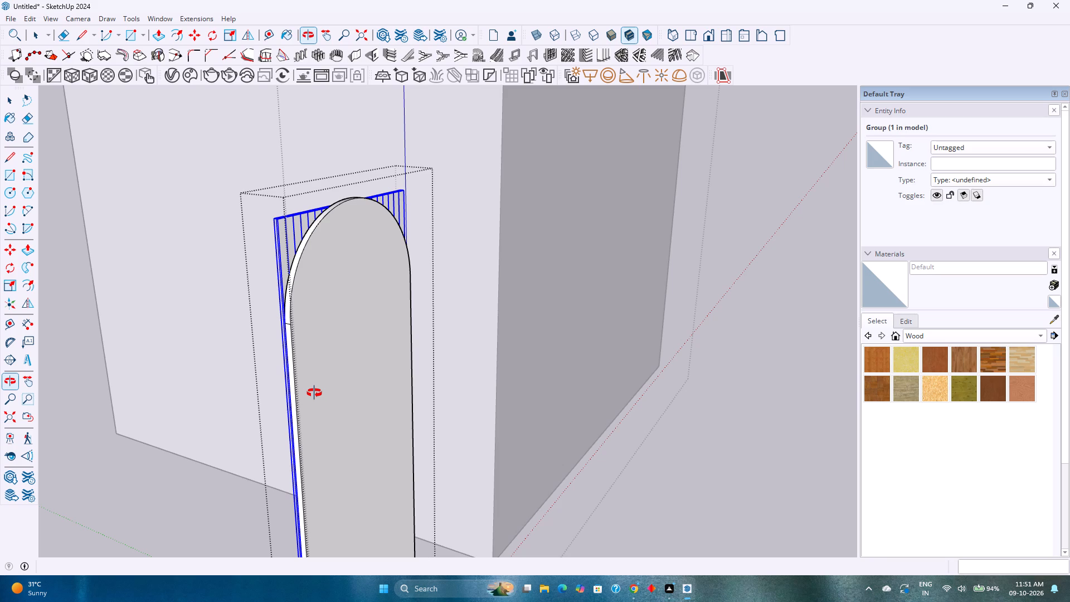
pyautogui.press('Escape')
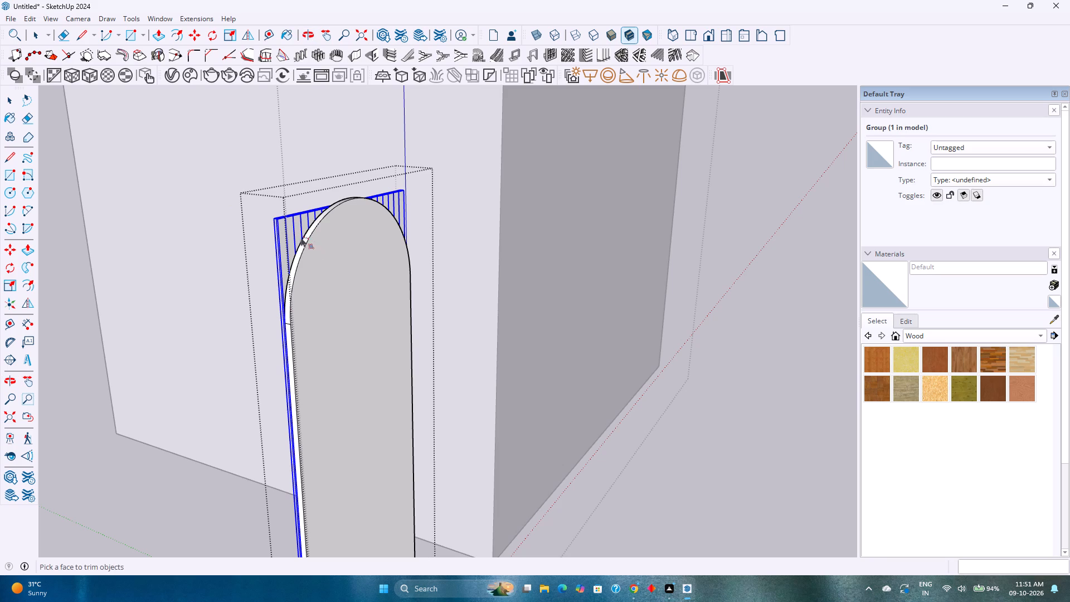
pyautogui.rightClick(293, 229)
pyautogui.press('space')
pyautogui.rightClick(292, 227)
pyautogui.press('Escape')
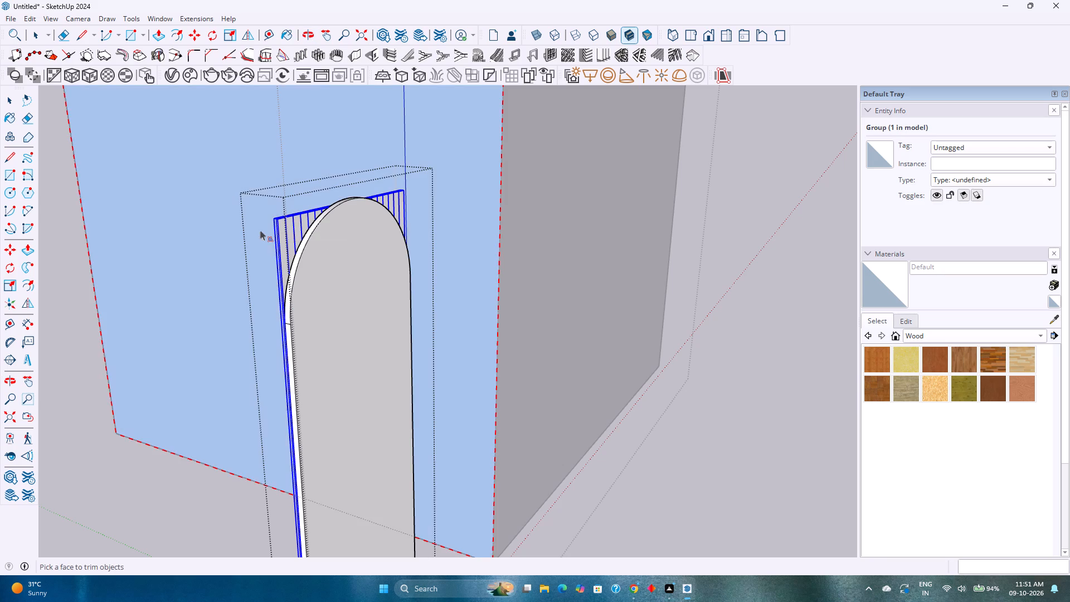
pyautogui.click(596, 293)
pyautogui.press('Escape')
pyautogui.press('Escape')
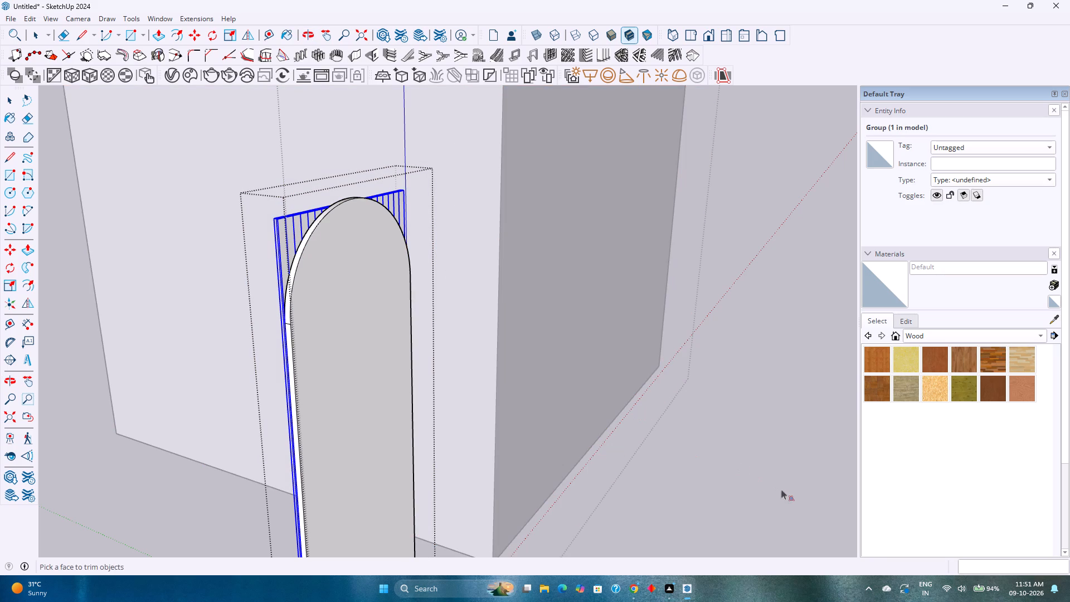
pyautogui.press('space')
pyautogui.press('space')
# Reopen the panel group and intersect the fluted panel's faces with the model.
pyautogui.doubleClick(749, 440)
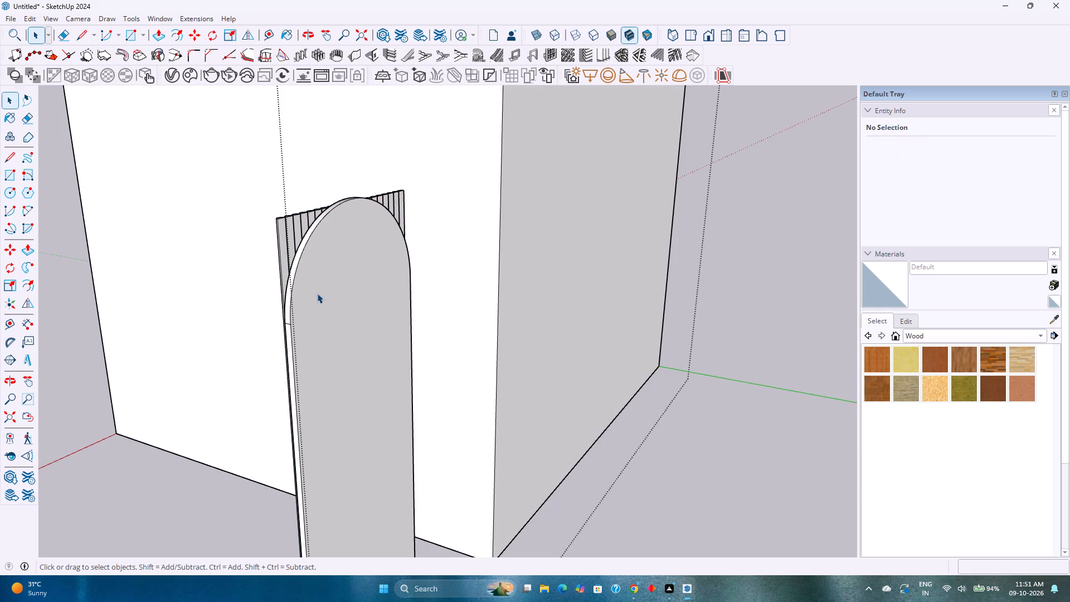
pyautogui.doubleClick(285, 244)
pyautogui.scroll(9, 283, 245)
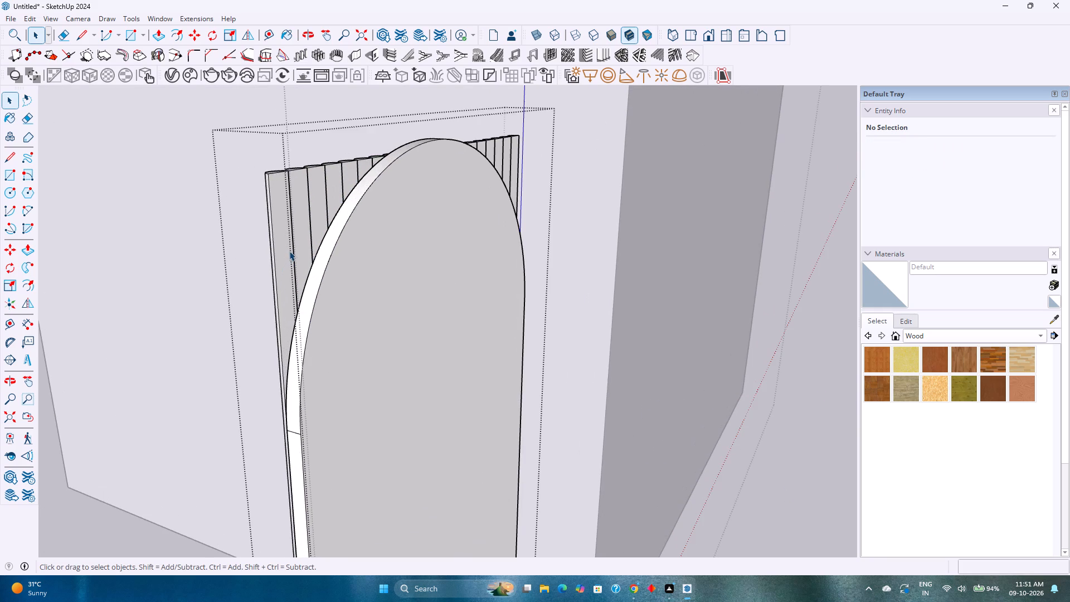
pyautogui.click(289, 250)
pyautogui.rightClick(289, 250)
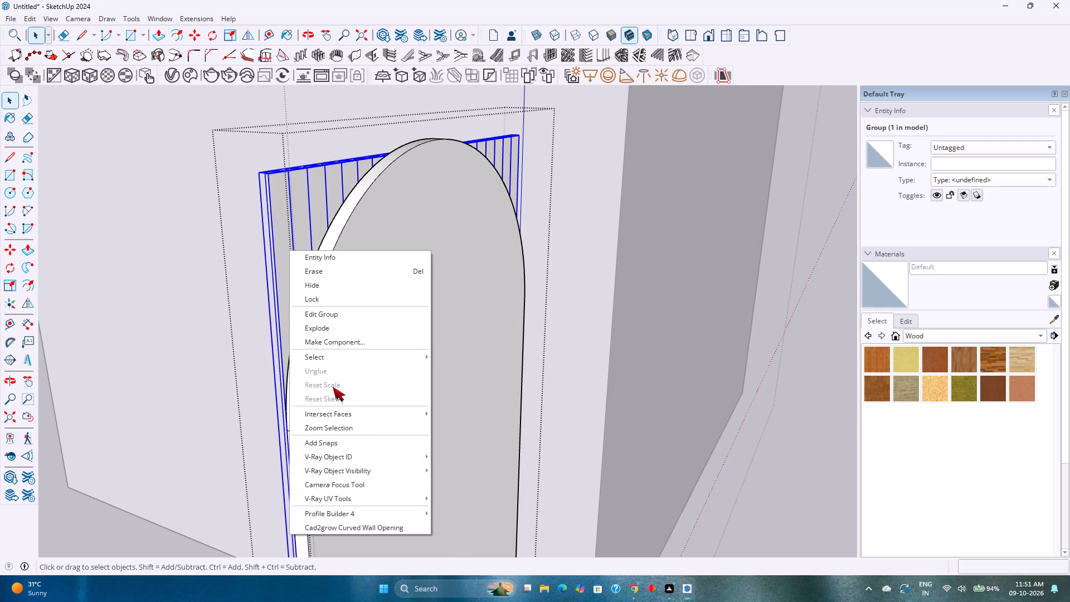
pyautogui.click(445, 415)
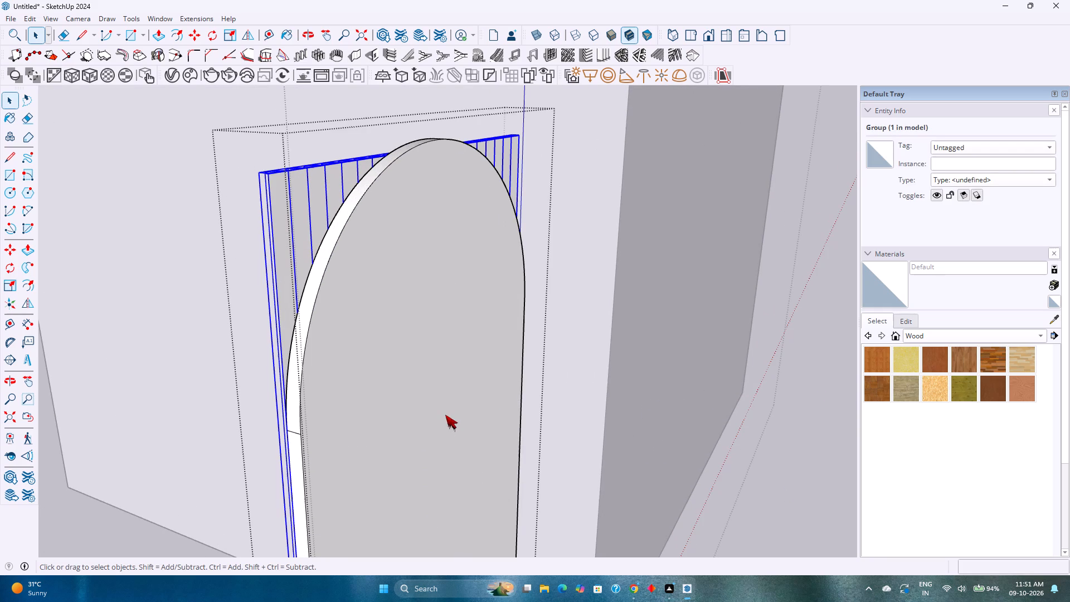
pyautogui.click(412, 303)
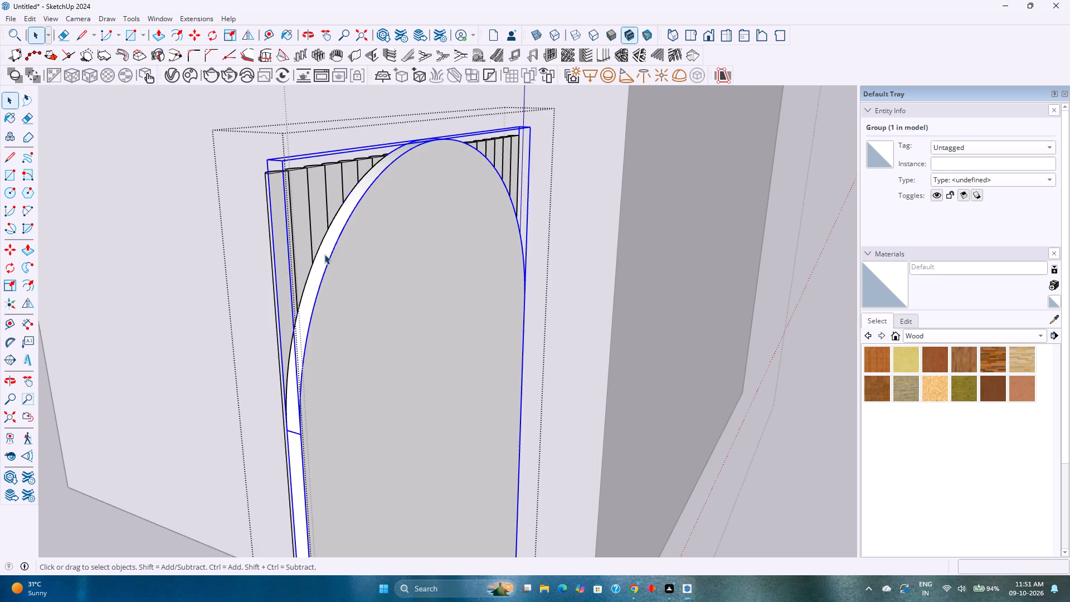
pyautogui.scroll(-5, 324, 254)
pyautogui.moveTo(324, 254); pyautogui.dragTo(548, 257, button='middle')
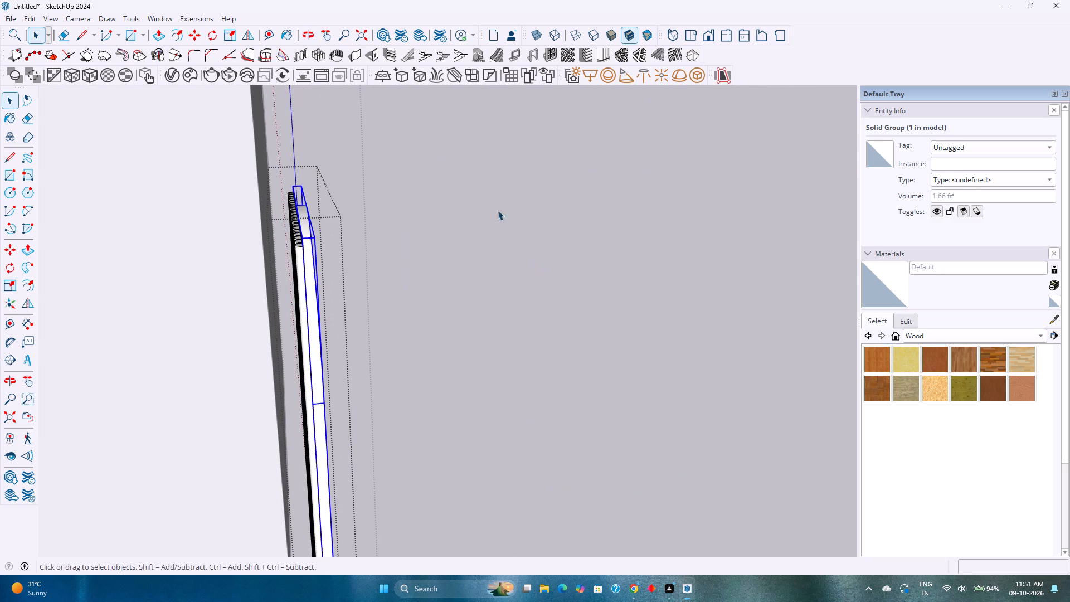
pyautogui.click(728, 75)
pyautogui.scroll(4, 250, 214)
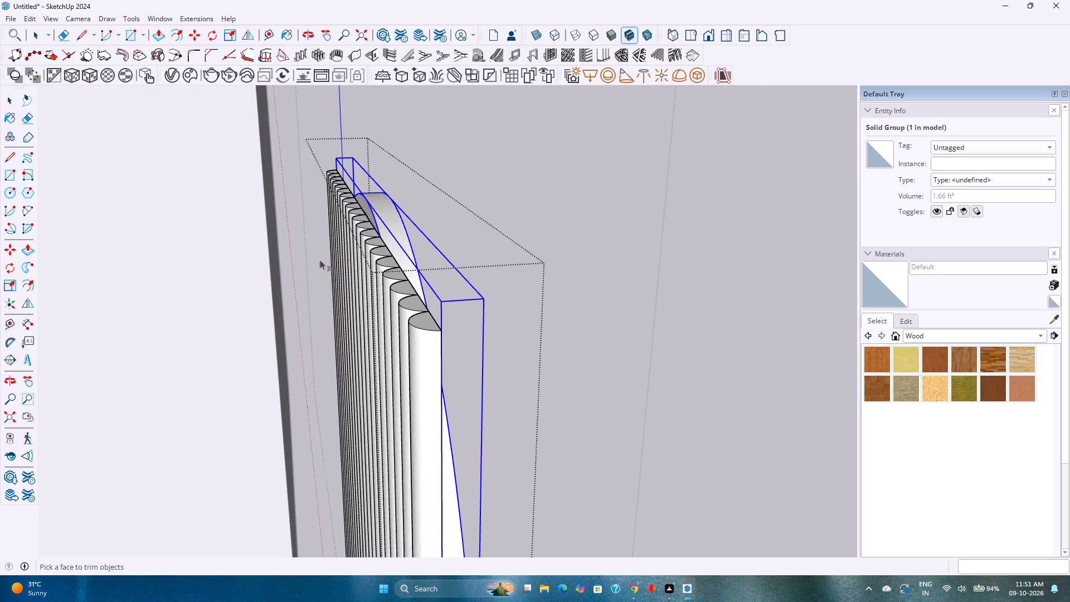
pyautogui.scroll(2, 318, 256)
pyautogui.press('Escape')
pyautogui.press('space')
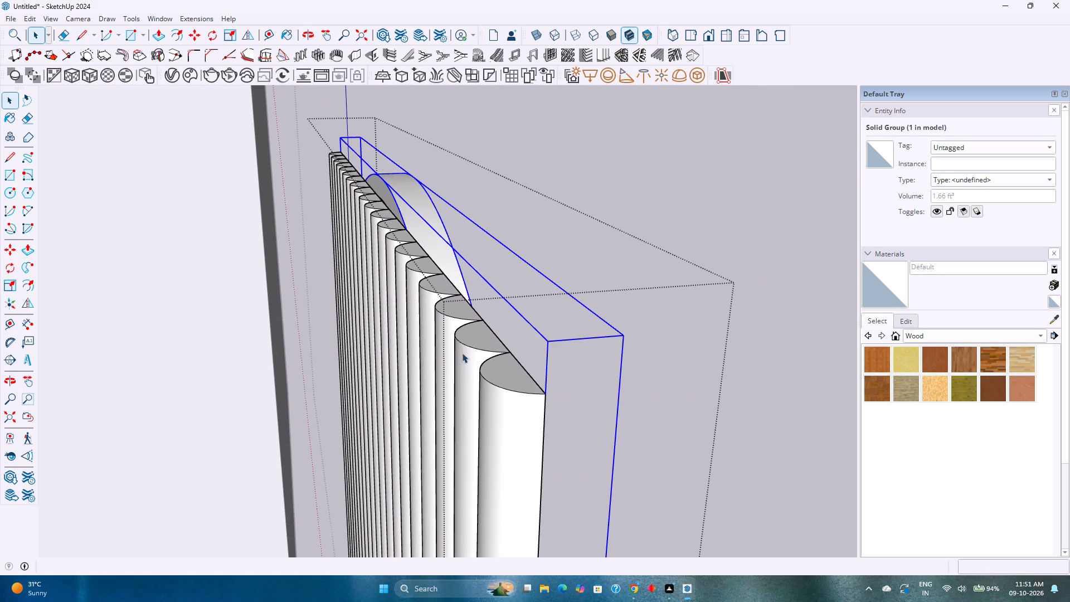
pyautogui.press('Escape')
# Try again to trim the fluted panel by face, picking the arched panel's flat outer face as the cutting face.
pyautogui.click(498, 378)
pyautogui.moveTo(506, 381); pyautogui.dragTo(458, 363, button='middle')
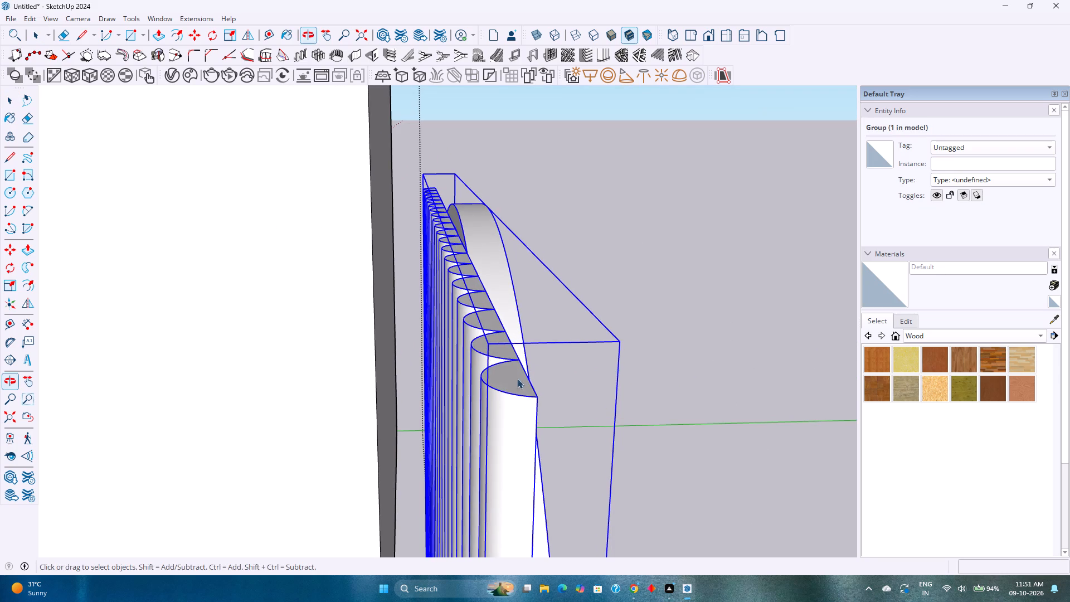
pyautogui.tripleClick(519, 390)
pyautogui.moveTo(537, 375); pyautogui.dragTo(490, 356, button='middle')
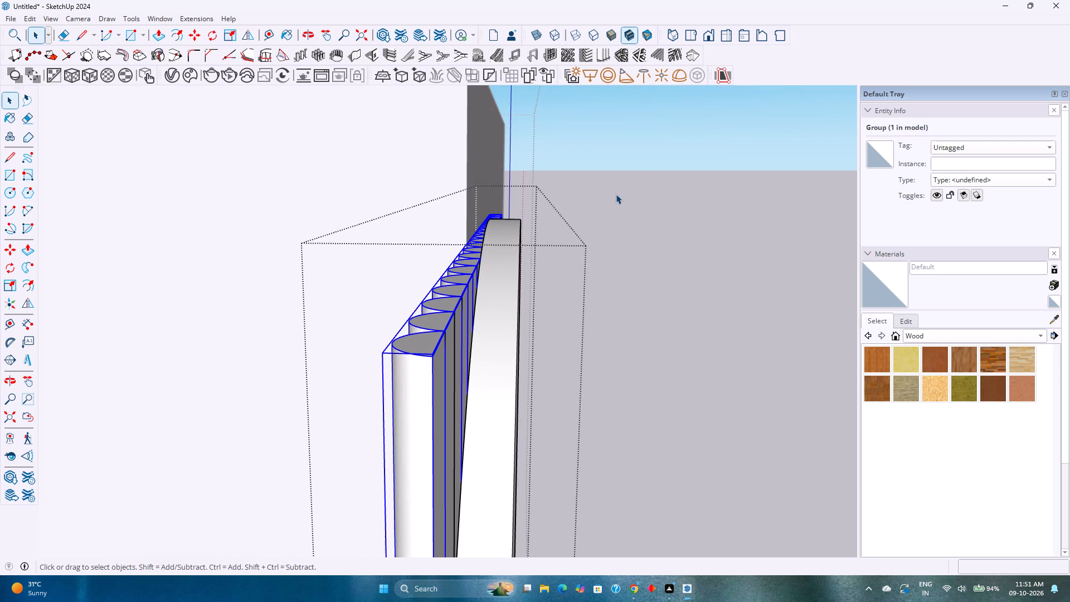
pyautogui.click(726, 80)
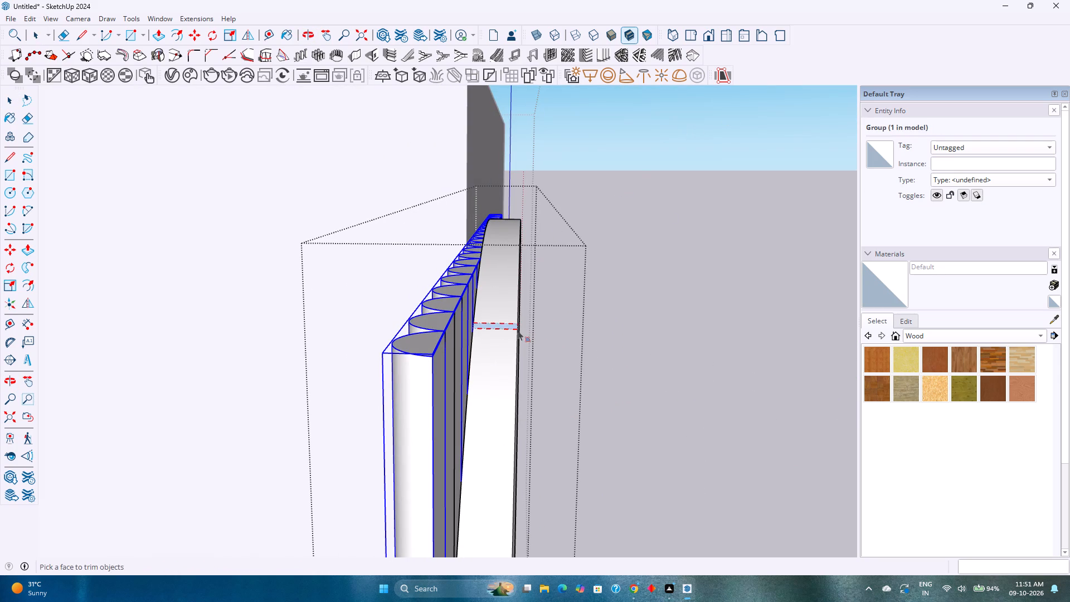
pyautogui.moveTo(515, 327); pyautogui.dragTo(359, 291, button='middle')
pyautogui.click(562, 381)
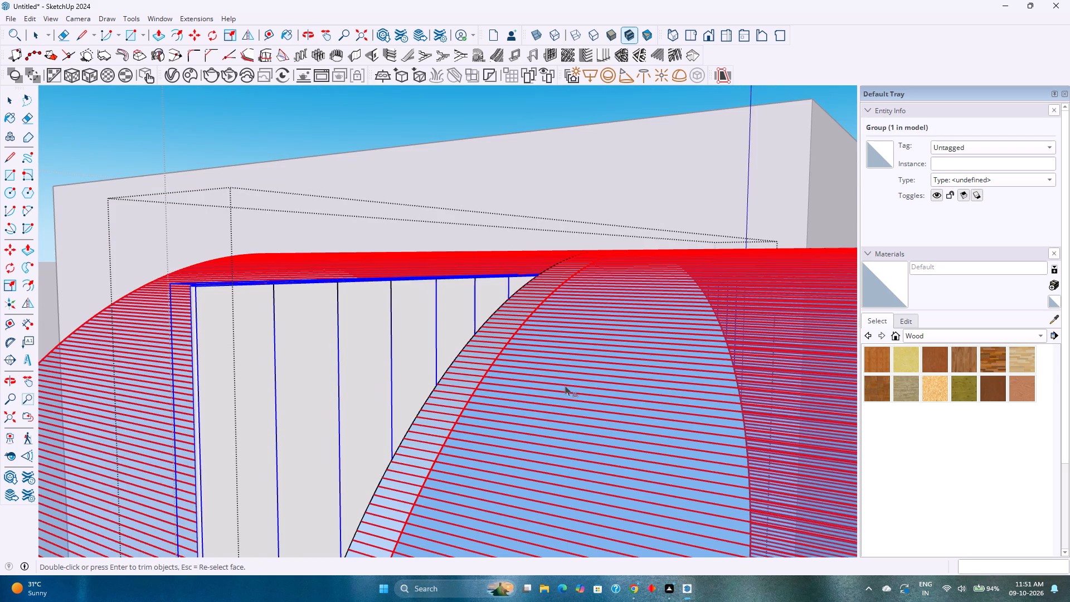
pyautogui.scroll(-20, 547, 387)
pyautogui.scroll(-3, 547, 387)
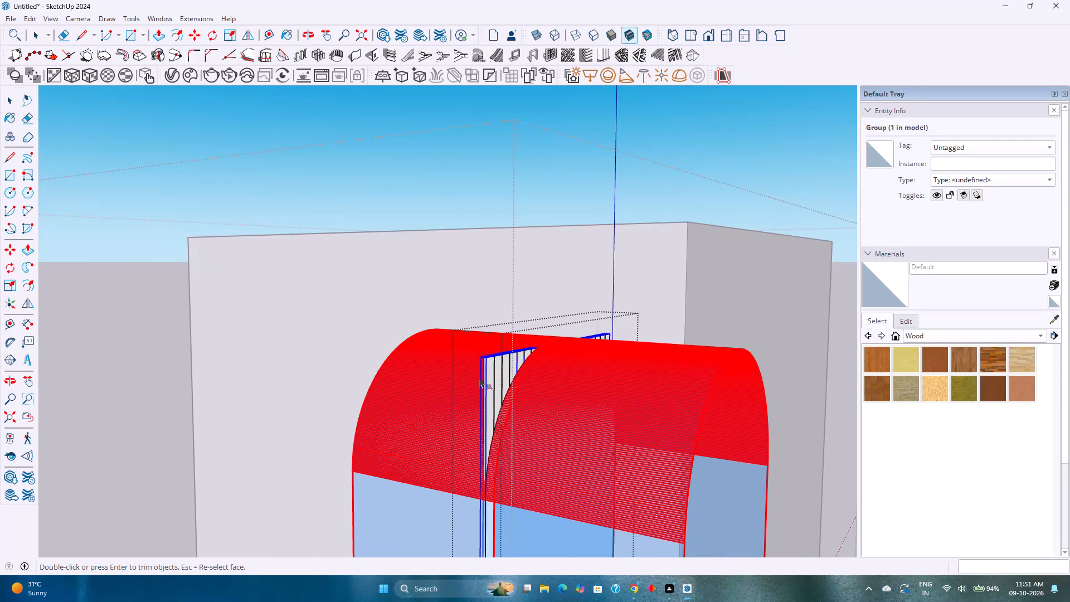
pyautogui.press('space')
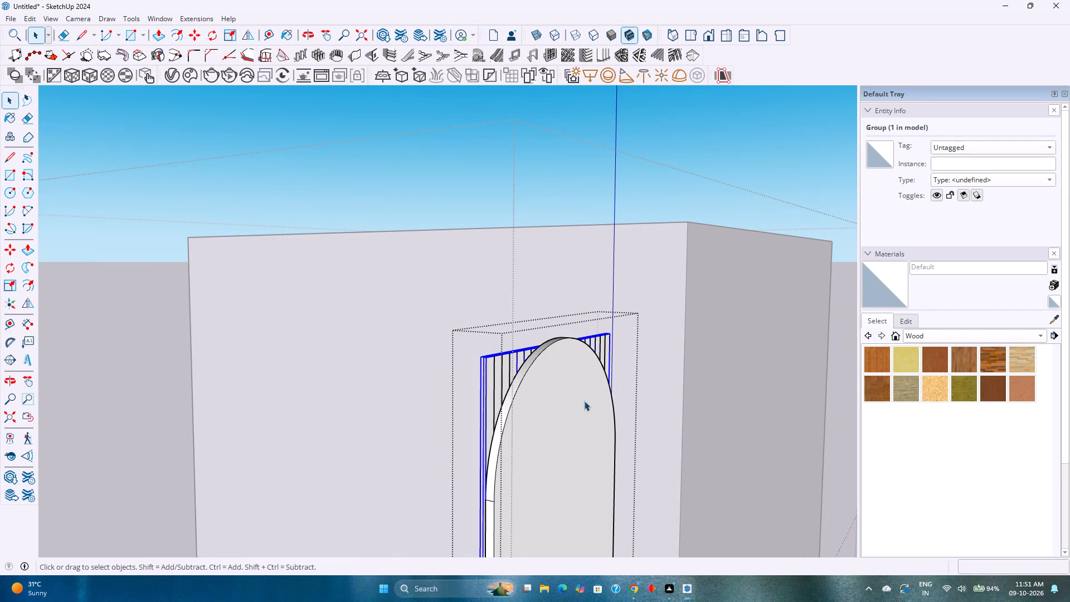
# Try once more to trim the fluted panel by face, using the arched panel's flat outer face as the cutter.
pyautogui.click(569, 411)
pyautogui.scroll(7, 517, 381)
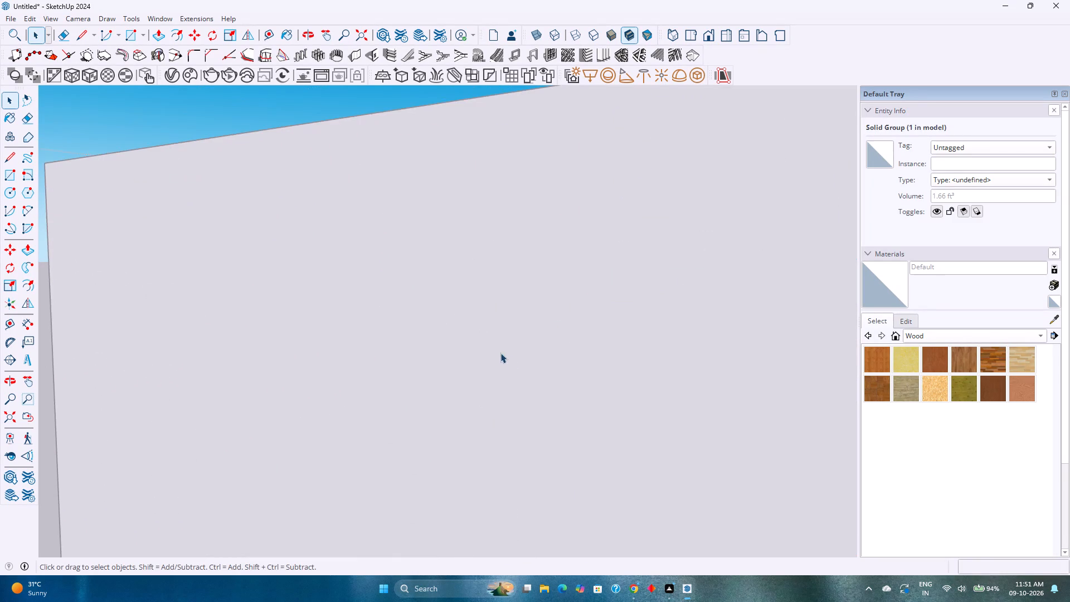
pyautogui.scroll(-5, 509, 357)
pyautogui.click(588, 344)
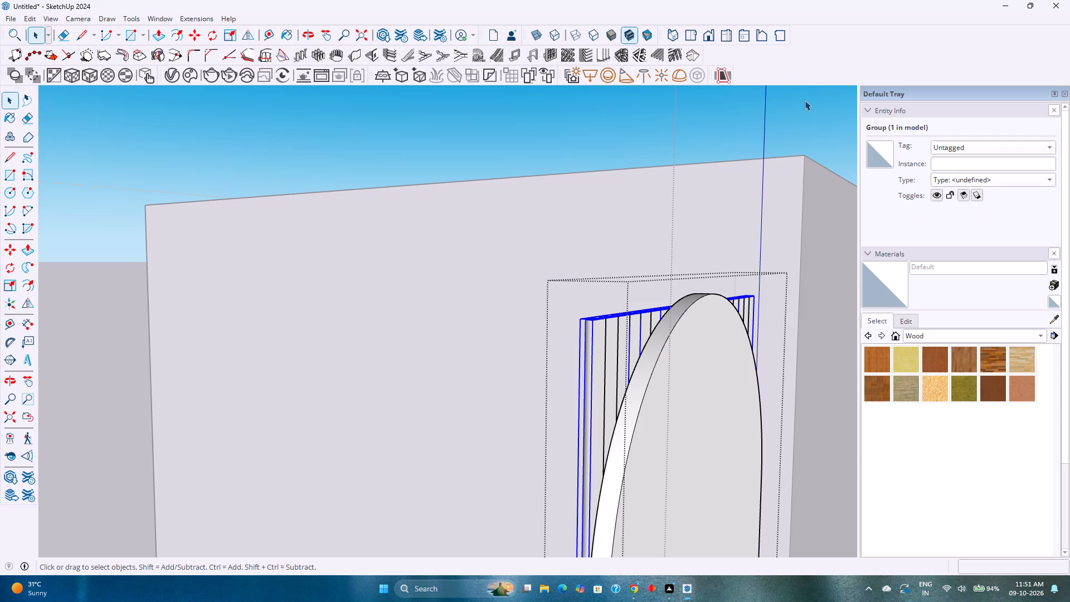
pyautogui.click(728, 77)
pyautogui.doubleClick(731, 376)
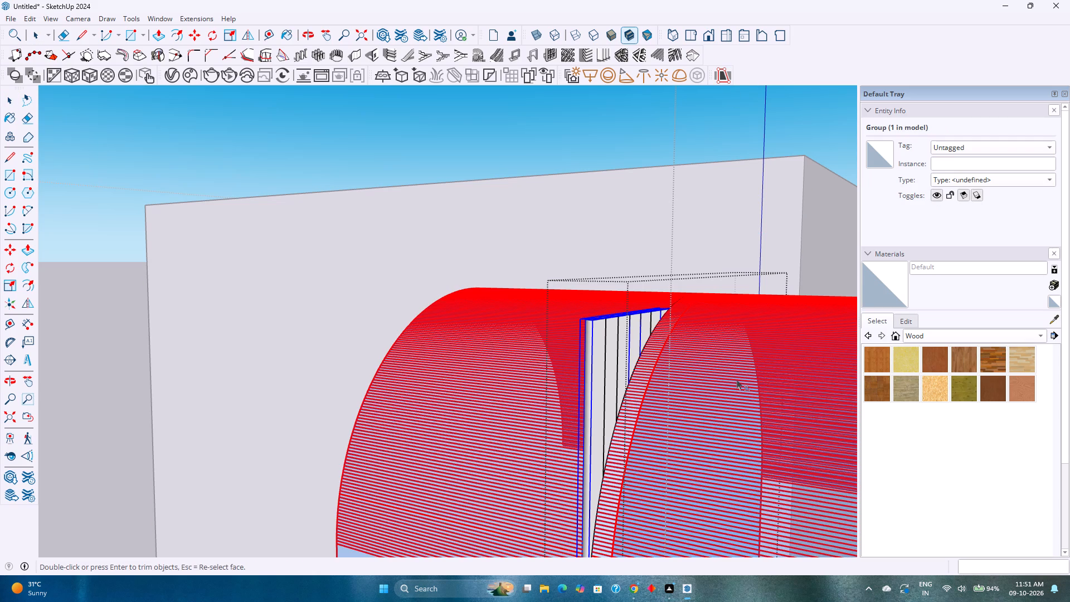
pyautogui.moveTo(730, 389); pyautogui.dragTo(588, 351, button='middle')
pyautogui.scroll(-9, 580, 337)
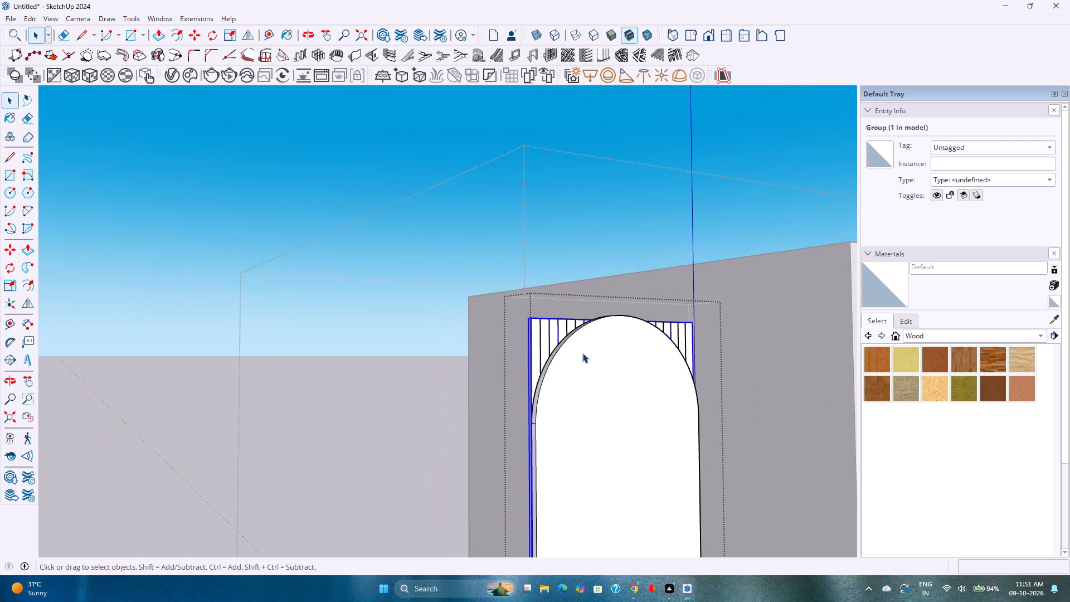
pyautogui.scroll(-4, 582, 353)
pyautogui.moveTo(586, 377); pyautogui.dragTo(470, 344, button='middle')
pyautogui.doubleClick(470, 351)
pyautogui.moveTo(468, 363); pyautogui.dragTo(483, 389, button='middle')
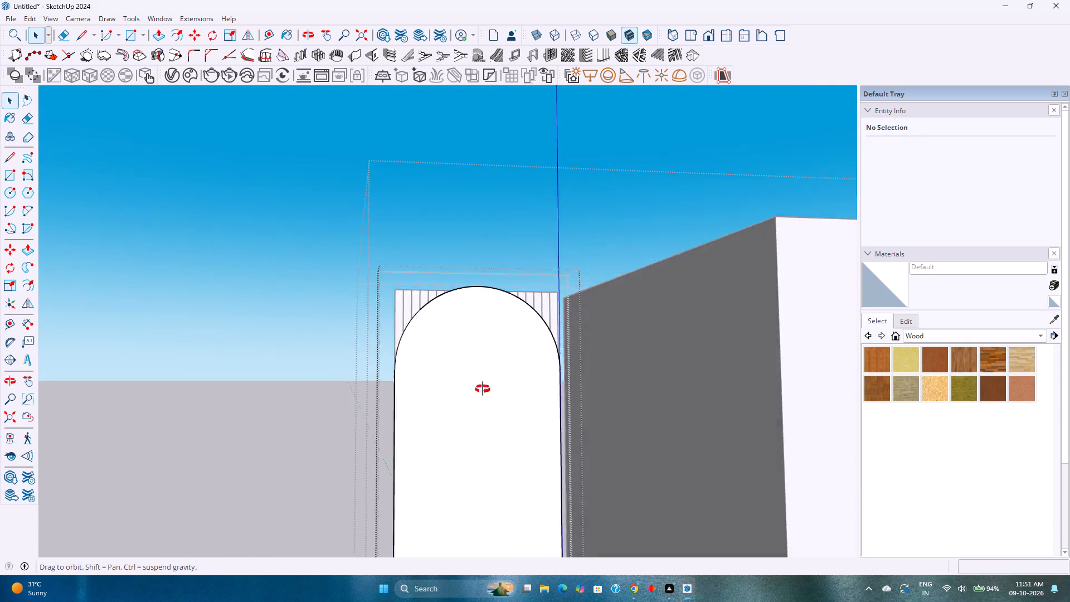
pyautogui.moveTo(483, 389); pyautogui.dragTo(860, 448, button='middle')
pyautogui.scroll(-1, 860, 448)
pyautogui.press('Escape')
# Explode the fluted panel group into its individual flute components and leave the enclosing panel group.
pyautogui.scroll(6, 447, 304)
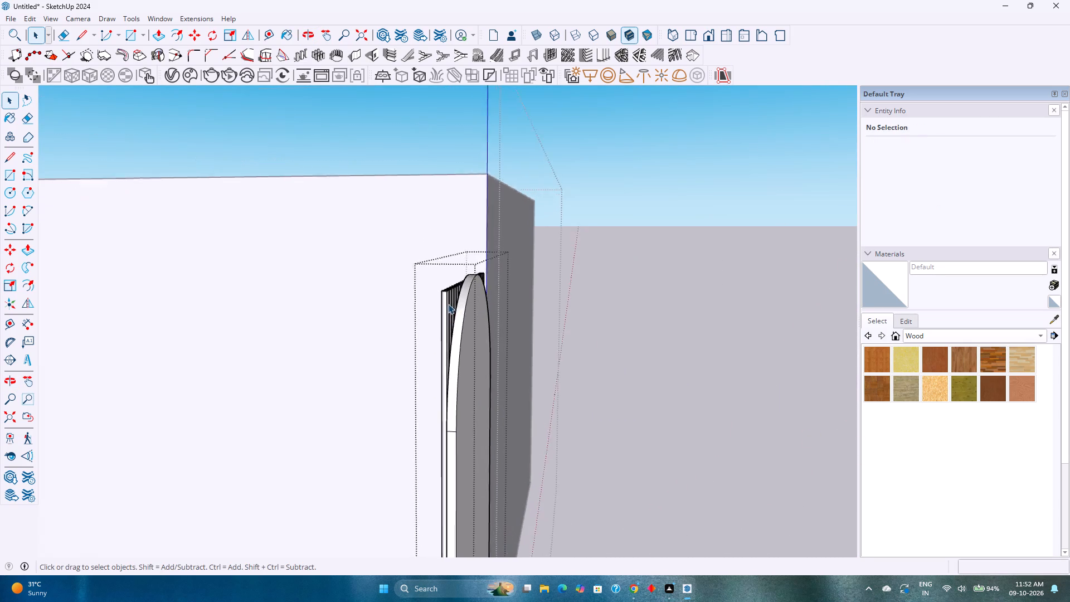
pyautogui.scroll(2, 448, 304)
pyautogui.moveTo(456, 304); pyautogui.dragTo(597, 383, button='middle')
pyautogui.click(464, 313)
pyautogui.scroll(1, 475, 314)
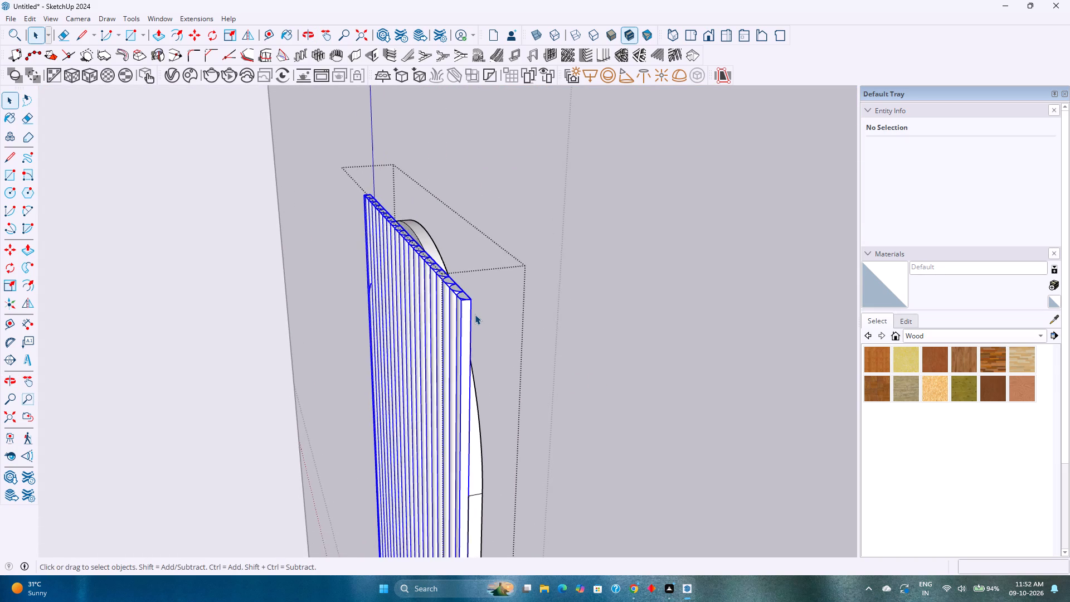
pyautogui.scroll(4, 475, 314)
pyautogui.moveTo(479, 303); pyautogui.dragTo(442, 310, button='middle')
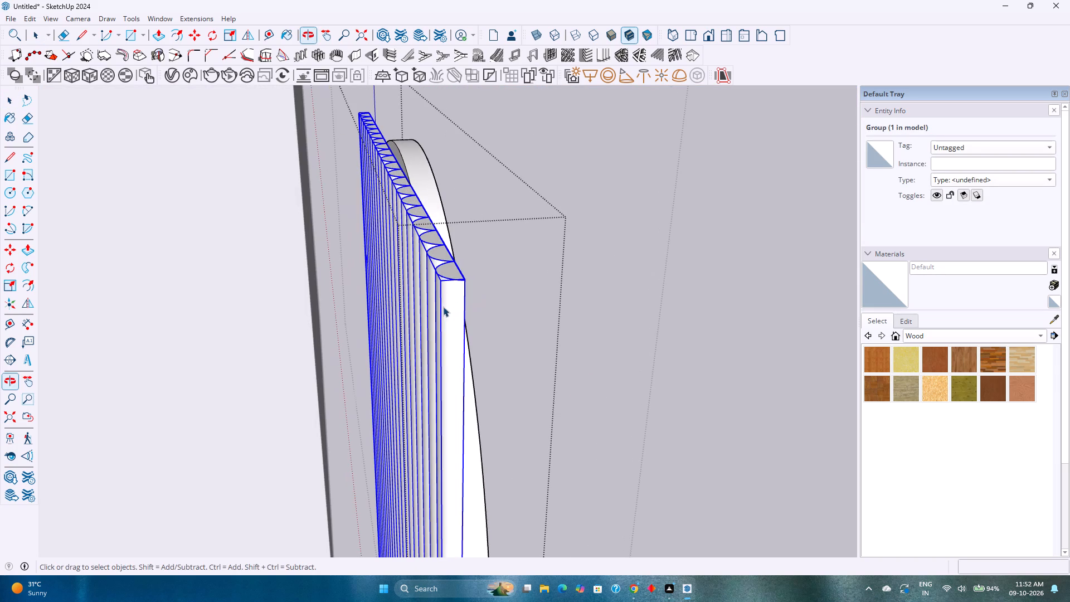
pyautogui.rightClick(445, 301)
pyautogui.click(485, 377)
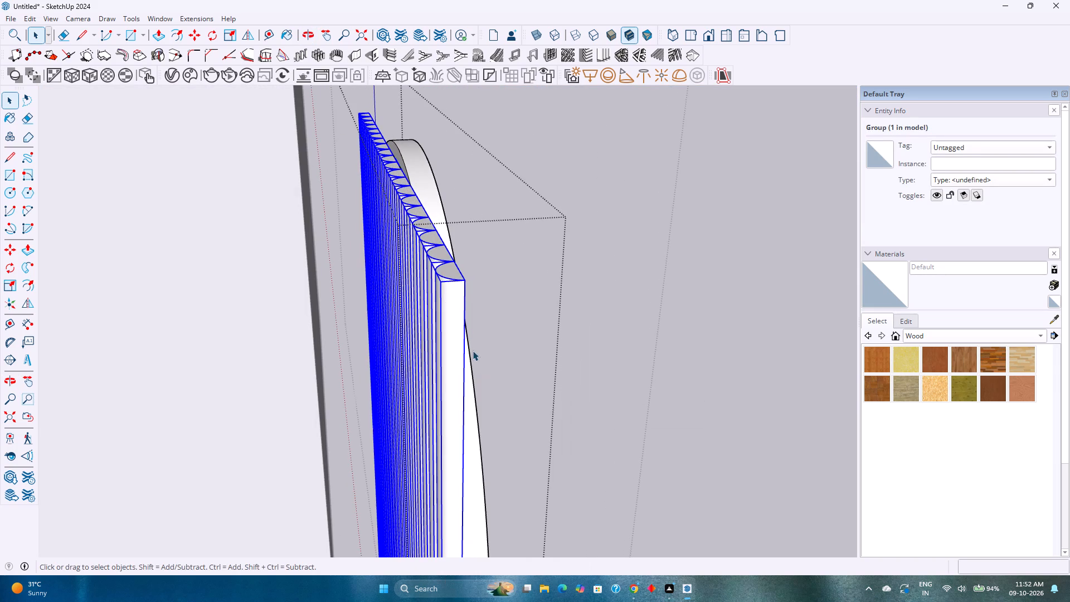
pyautogui.click(645, 312)
# Reopen the panel group, select the end flute and try to extend the selection to the matching flutes.
pyautogui.click(461, 295)
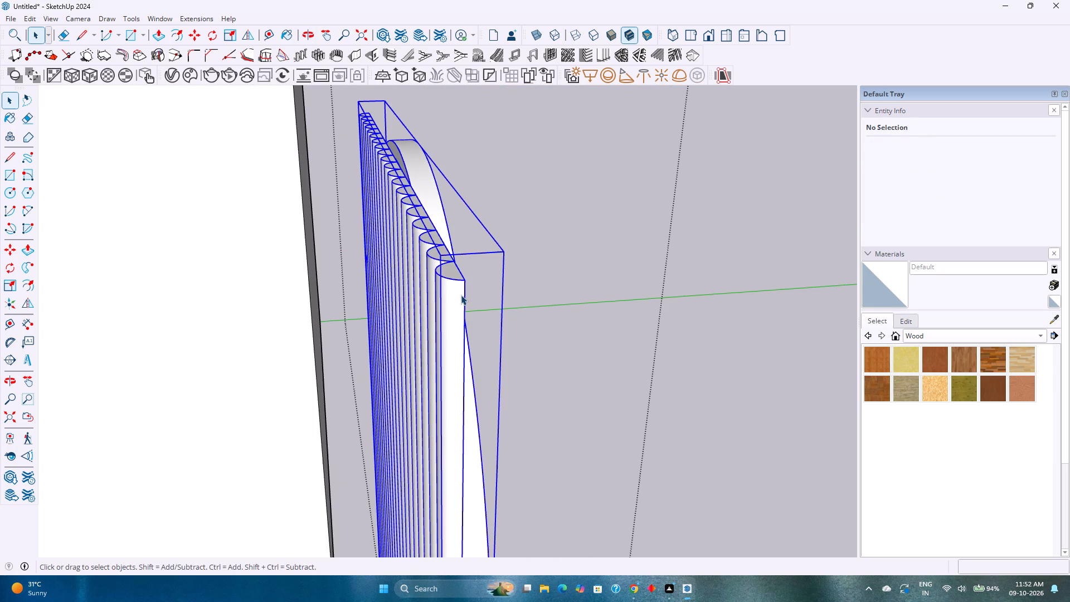
pyautogui.moveTo(527, 293); pyautogui.dragTo(465, 282, button='middle')
pyautogui.scroll(1, 527, 292)
pyautogui.doubleClick(293, 280)
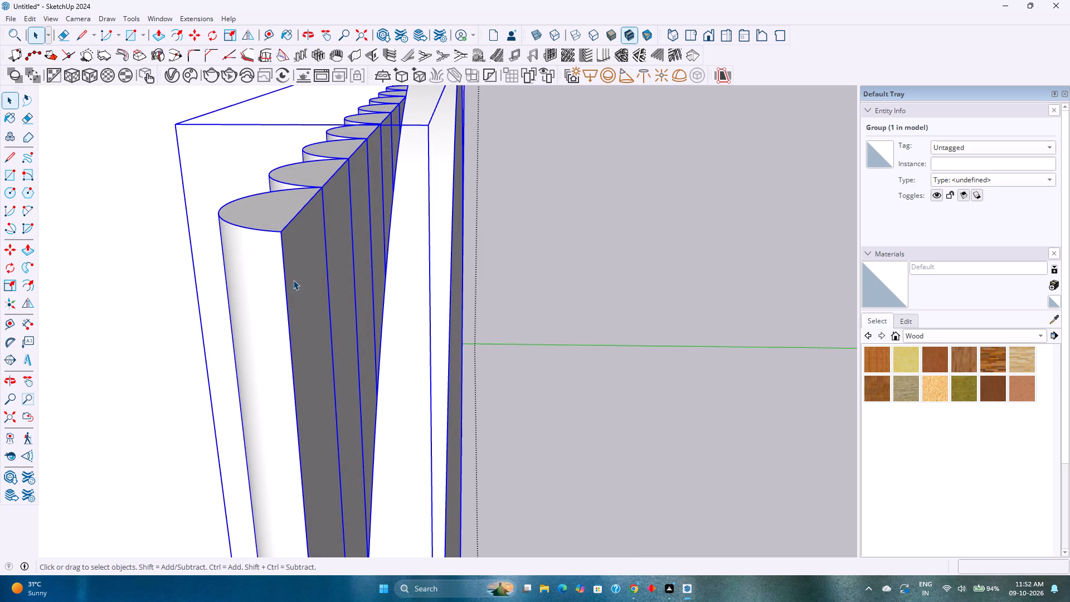
pyautogui.click(293, 278)
pyautogui.scroll(-2, 293, 278)
pyautogui.moveTo(293, 278); pyautogui.dragTo(345, 313, button='middle')
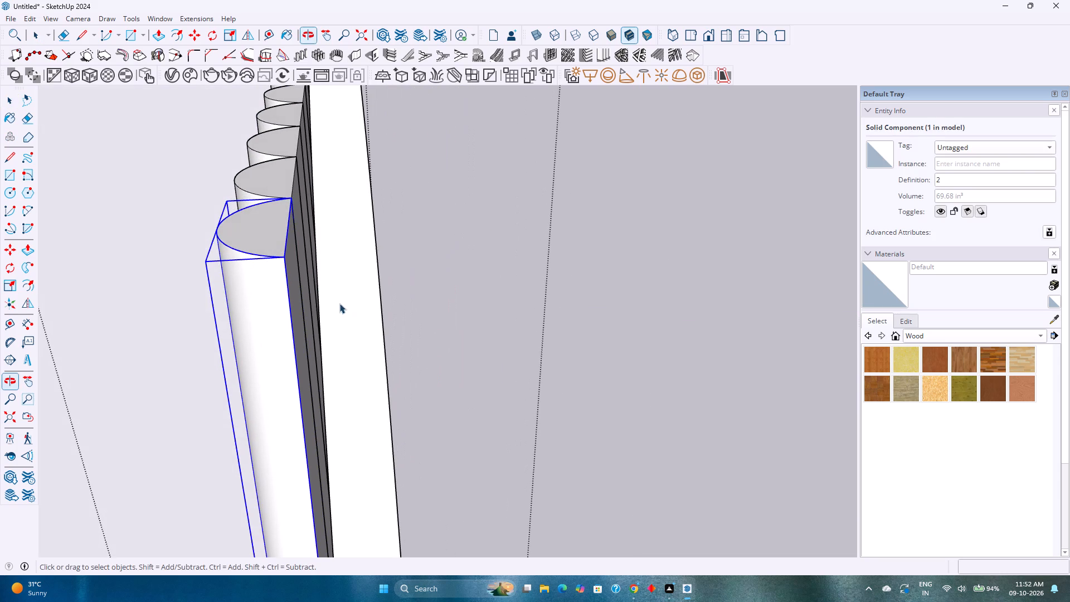
pyautogui.rightClick(264, 255)
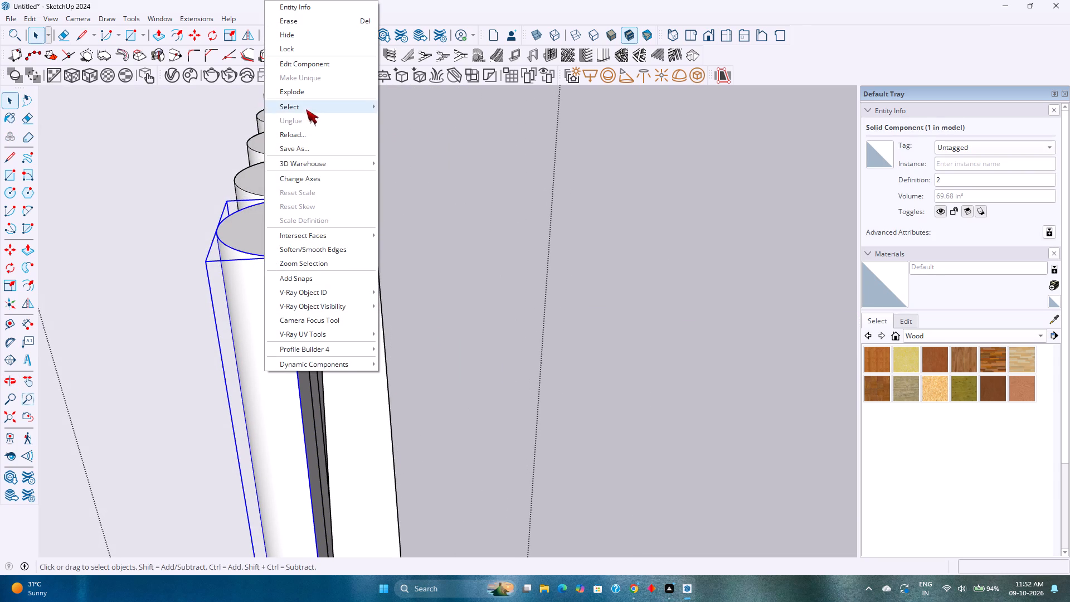
pyautogui.click(412, 117)
pyautogui.moveTo(309, 215); pyautogui.dragTo(310, 212, button='middle')
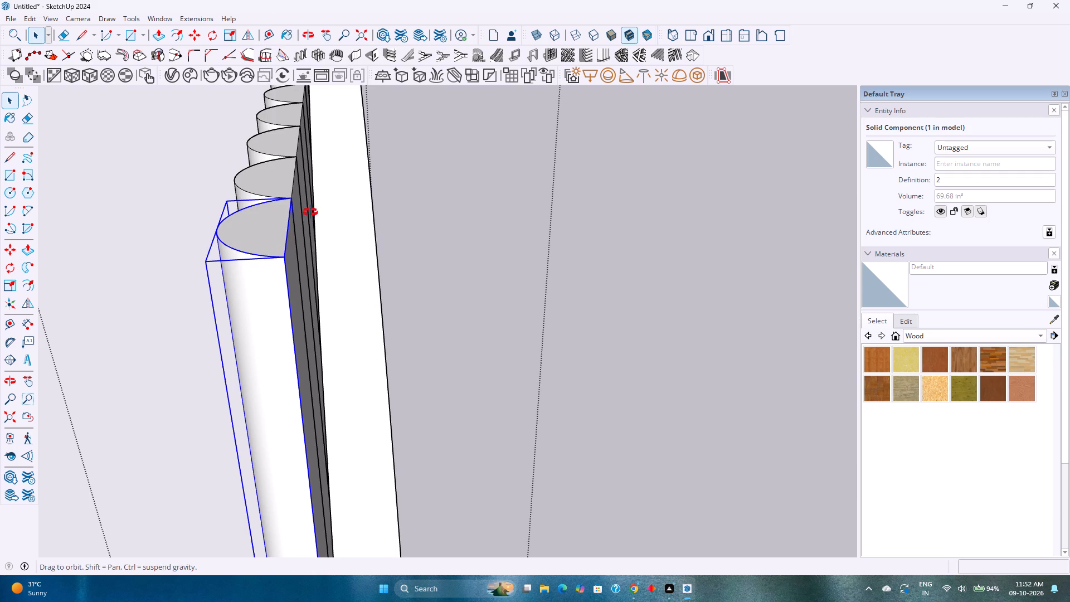
pyautogui.moveTo(310, 212); pyautogui.dragTo(303, 212, button='middle')
pyautogui.rightClick(242, 230)
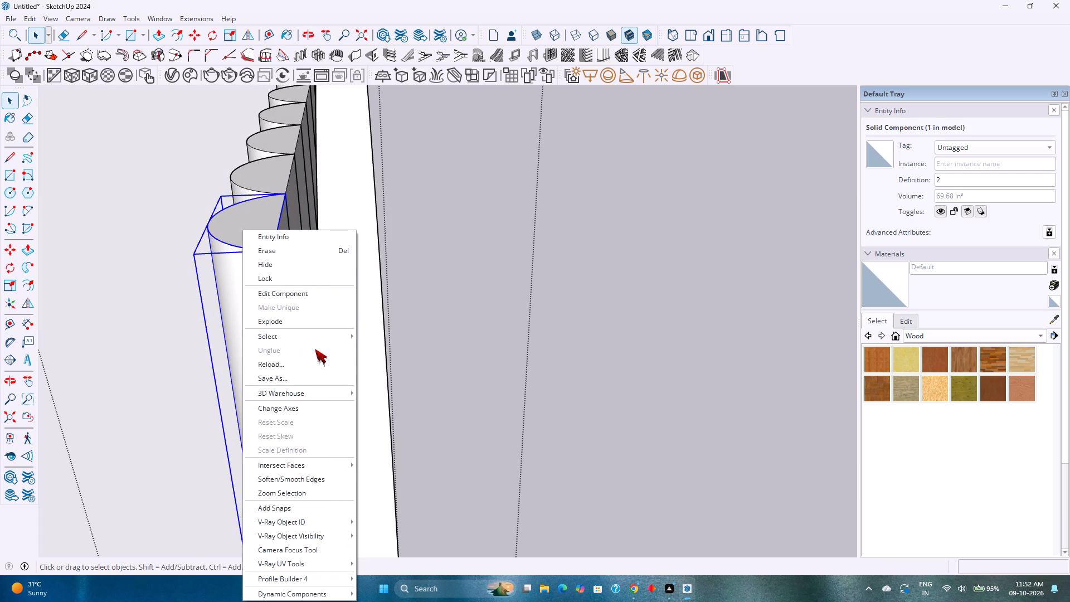
pyautogui.click(405, 348)
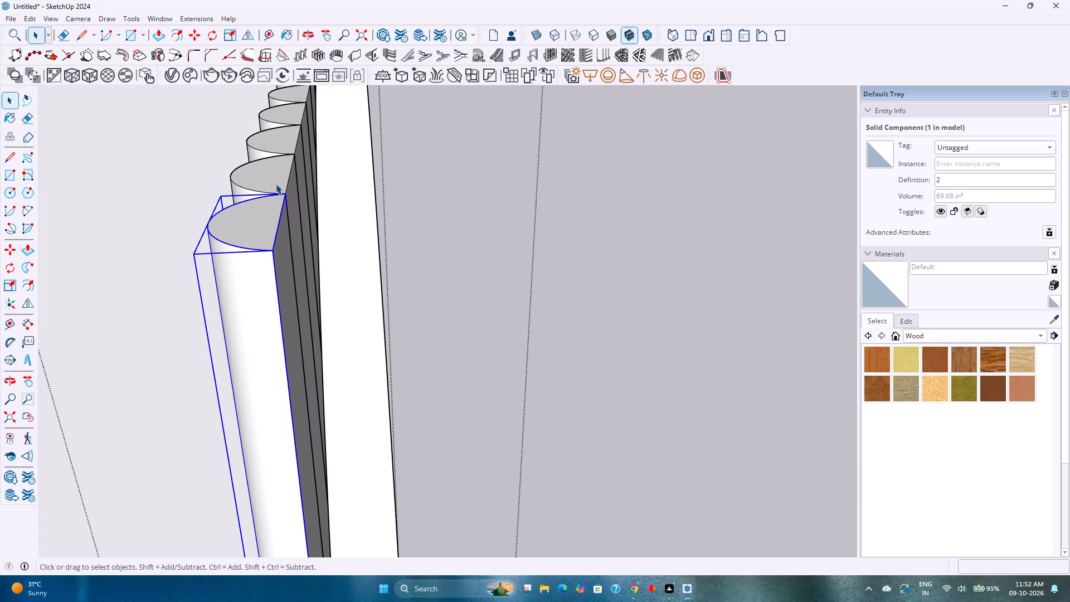
# Add the remaining flutes along the fluted panel to the selection one by one, up to 20 components.
pyautogui.keyDown('ctrl'); pyautogui.click(276, 184); pyautogui.keyUp('ctrl')
pyautogui.keyDown('ctrl'); pyautogui.click(292, 137); pyautogui.keyUp('ctrl')
pyautogui.scroll(-6, 271, 155)
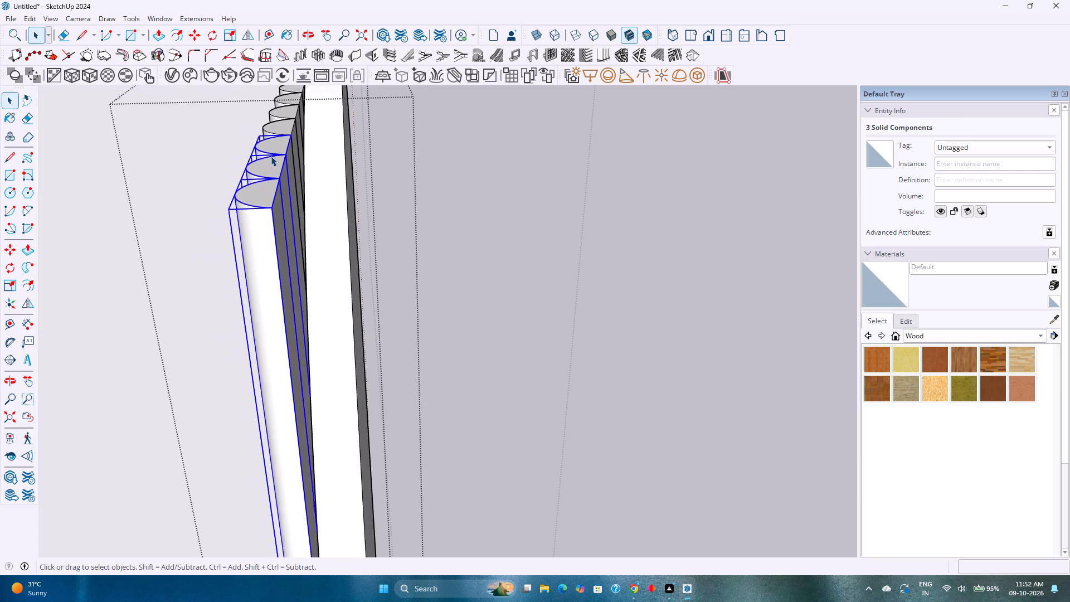
pyautogui.keyDown('shift'); pyautogui.moveTo(279, 163); pyautogui.dragTo(616, 353, button='middle'); pyautogui.keyUp('shift')
pyautogui.keyDown('shift'); pyautogui.middleClick(617, 353); pyautogui.keyUp('shift')
pyautogui.keyDown('ctrl'); pyautogui.click(557, 298); pyautogui.keyUp('ctrl')
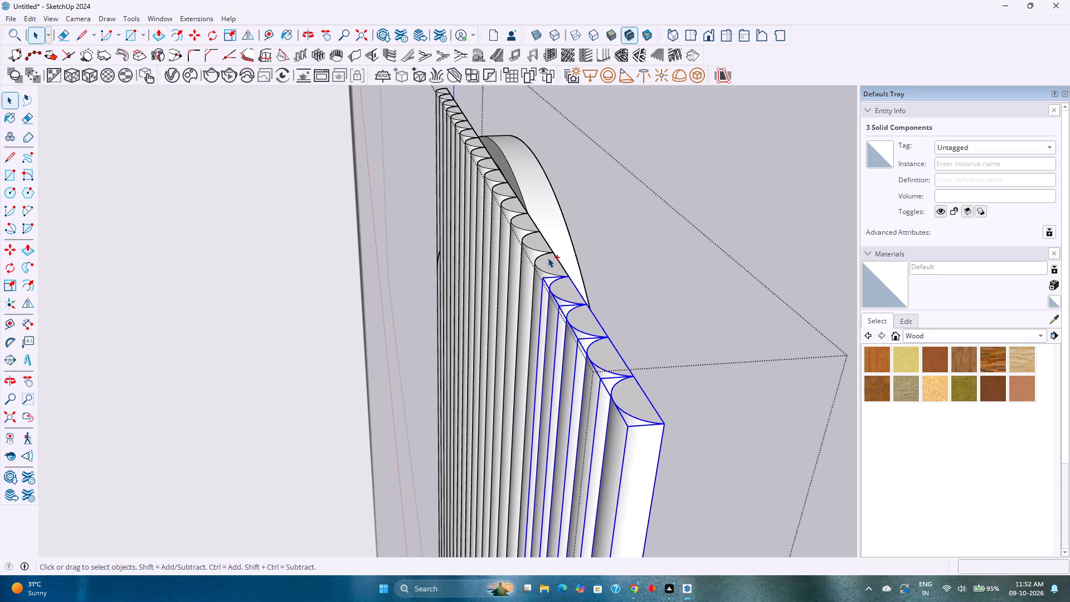
pyautogui.keyDown('ctrl'); pyautogui.click(548, 258); pyautogui.keyUp('ctrl')
pyautogui.keyDown('ctrl'); pyautogui.click(529, 237); pyautogui.keyUp('ctrl')
pyautogui.keyDown('ctrl'); pyautogui.click(523, 220); pyautogui.keyUp('ctrl')
pyautogui.keyDown('ctrl'); pyautogui.click(514, 205); pyautogui.keyUp('ctrl')
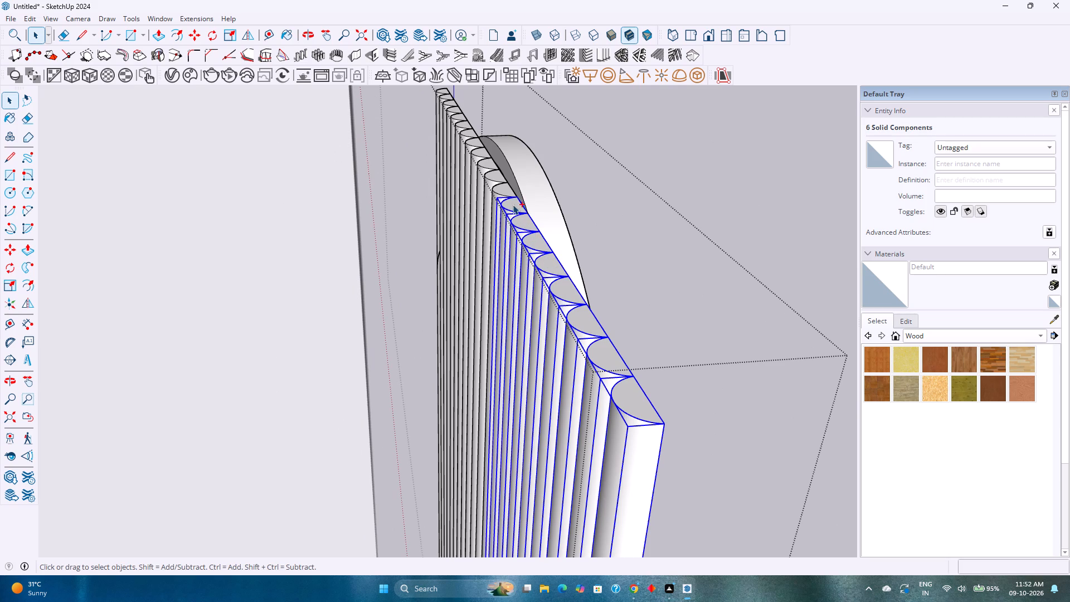
pyautogui.keyDown('ctrl'); pyautogui.click(504, 188); pyautogui.keyUp('ctrl')
pyautogui.keyDown('ctrl'); pyautogui.click(494, 173); pyautogui.keyUp('ctrl')
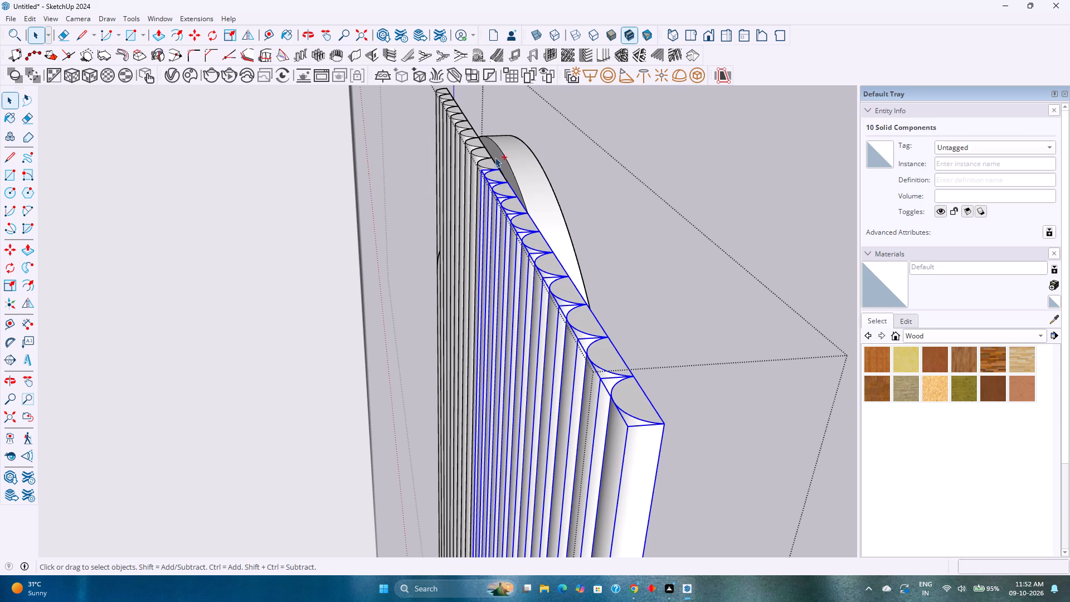
pyautogui.keyDown('ctrl'); pyautogui.click(480, 162); pyautogui.keyUp('ctrl')
pyautogui.keyDown('ctrl'); pyautogui.click(475, 151); pyautogui.keyUp('ctrl')
pyautogui.keyDown('ctrl'); pyautogui.click(469, 135); pyautogui.keyUp('ctrl')
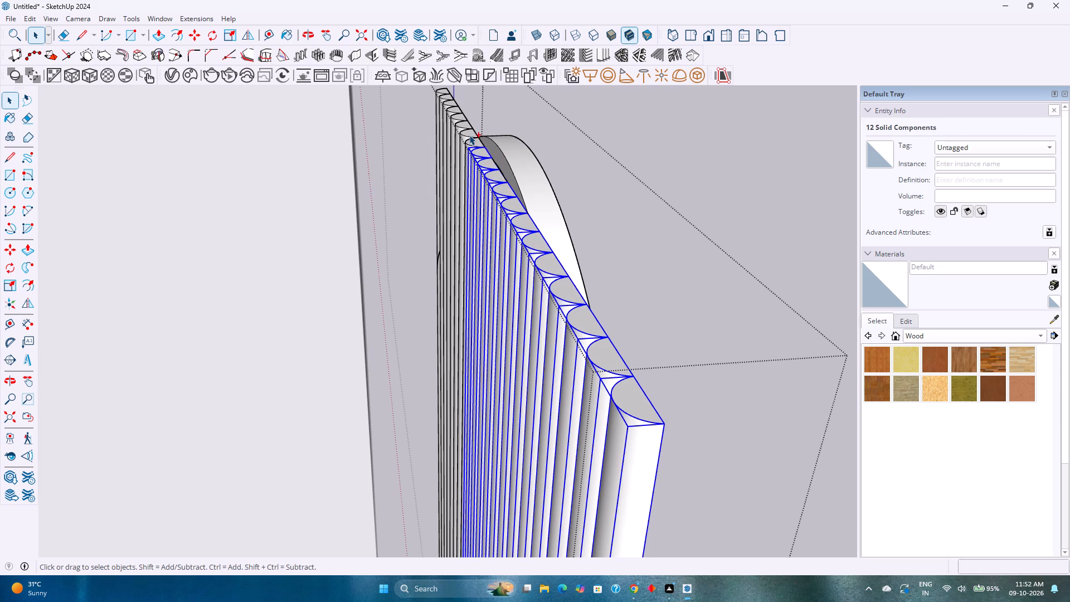
pyautogui.keyDown('ctrl'); pyautogui.click(474, 143); pyautogui.keyUp('ctrl')
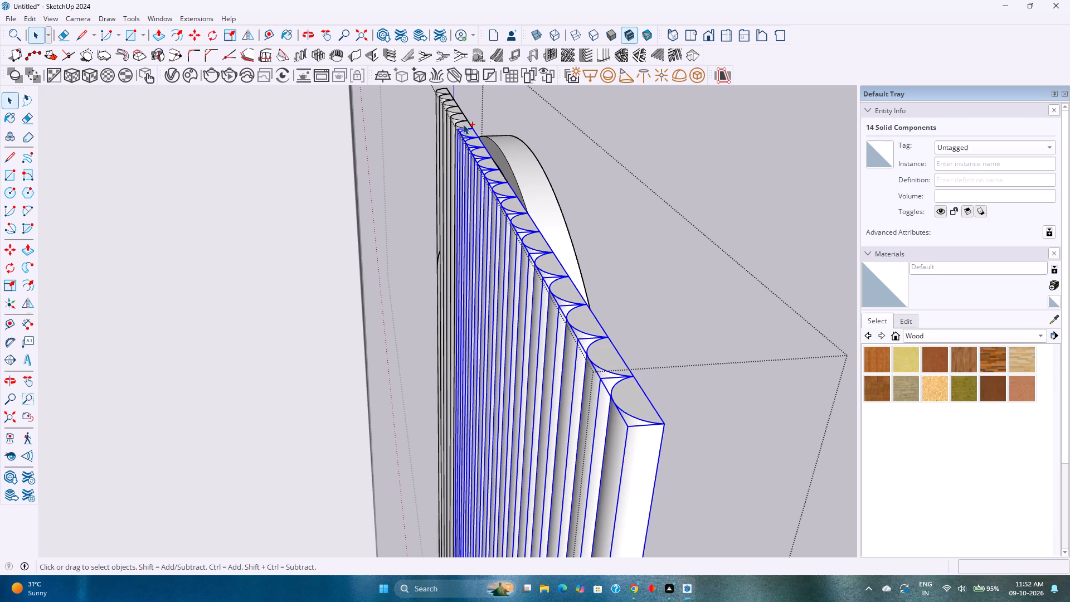
pyautogui.keyDown('ctrl'); pyautogui.click(463, 124); pyautogui.keyUp('ctrl')
pyautogui.keyDown('ctrl'); pyautogui.click(459, 114); pyautogui.keyUp('ctrl')
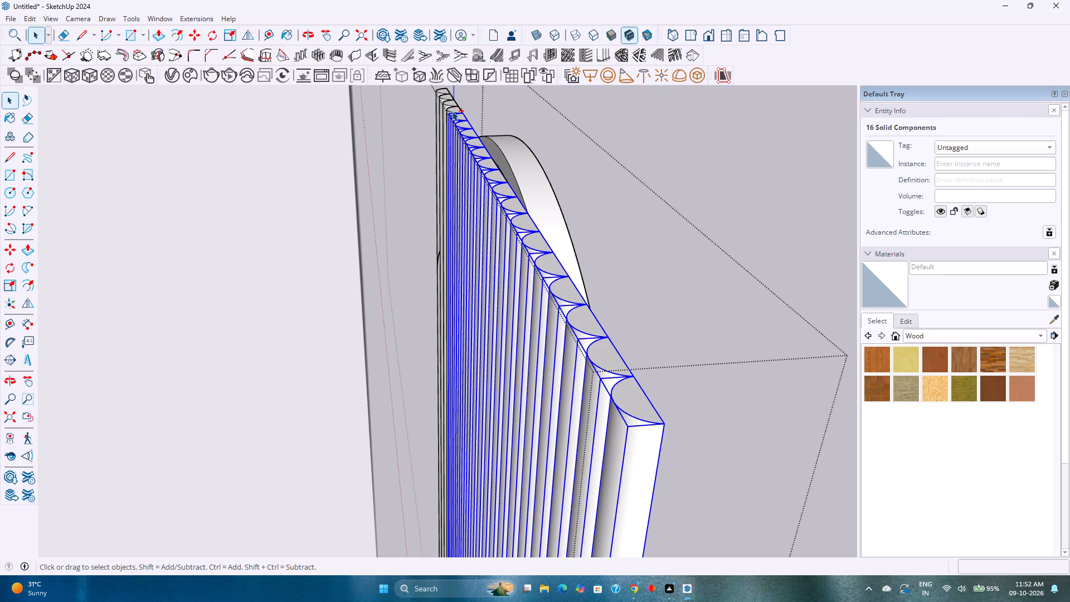
pyautogui.keyDown('ctrl'); pyautogui.click(453, 109); pyautogui.keyUp('ctrl')
pyautogui.keyDown('ctrl'); pyautogui.click(446, 104); pyautogui.keyUp('ctrl')
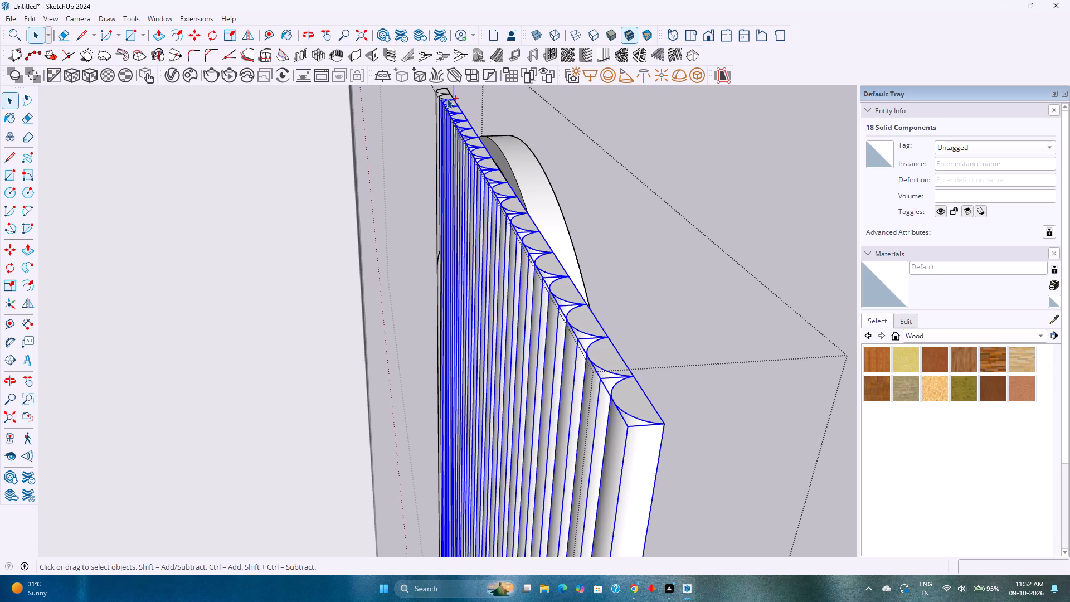
pyautogui.keyDown('ctrl'); pyautogui.click(446, 98); pyautogui.keyUp('ctrl')
pyautogui.keyDown('ctrl'); pyautogui.click(445, 90); pyautogui.keyUp('ctrl')
# Move the selected flutes up about 11/16" by their bottom corner onto the arched panel's lower corner.
pyautogui.moveTo(527, 213); pyautogui.dragTo(403, 151, button='middle')
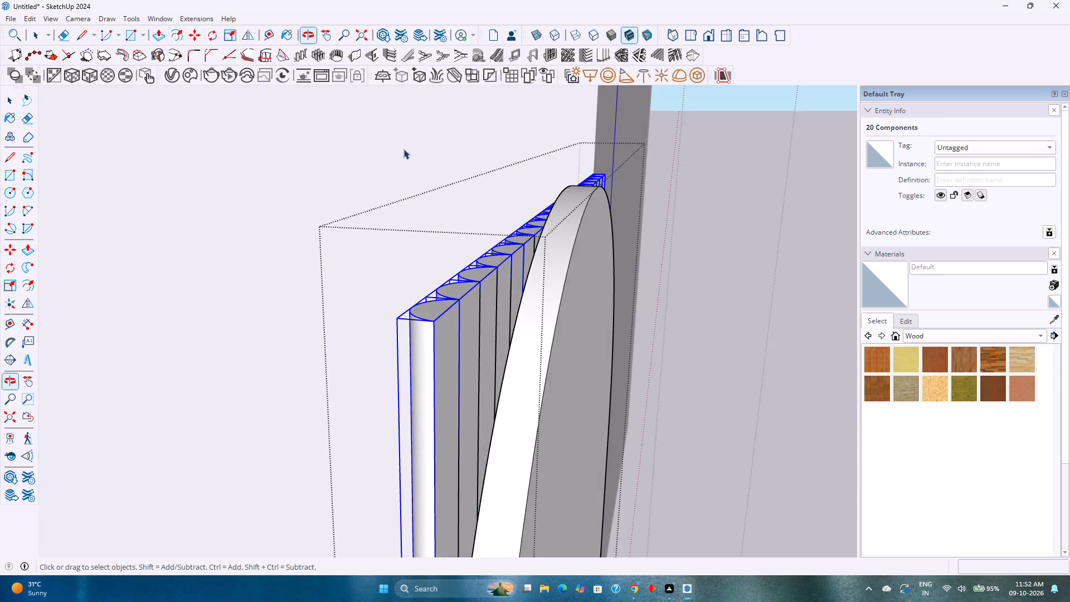
pyautogui.scroll(-7, 414, 154)
pyautogui.scroll(-7, 463, 247)
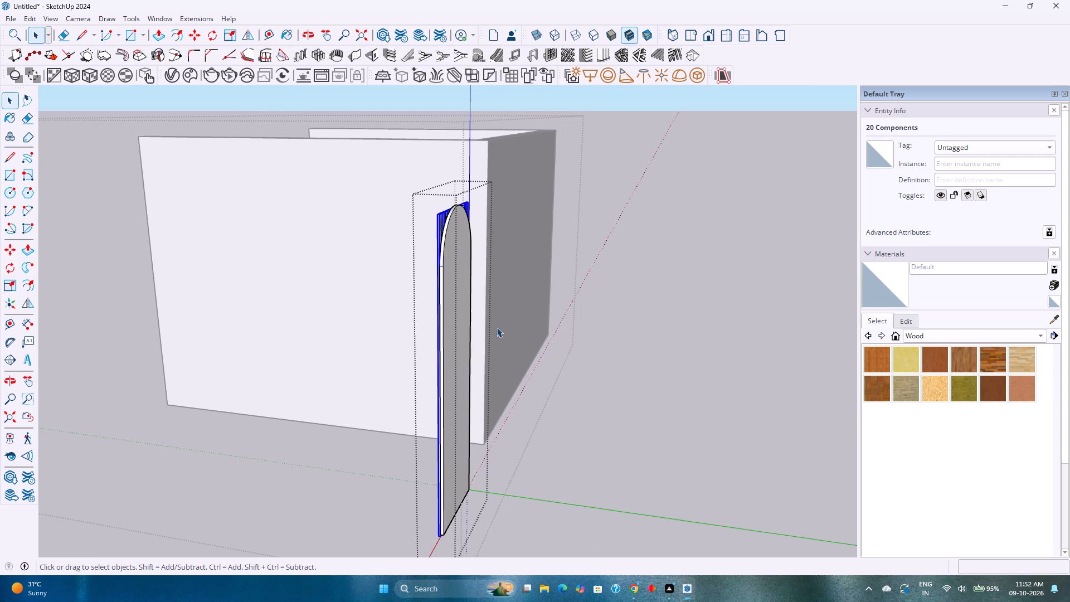
pyautogui.scroll(9, 444, 510)
pyautogui.keyDown('shift'); pyautogui.moveTo(445, 514); pyautogui.dragTo(446, 448, button='middle'); pyautogui.keyUp('shift')
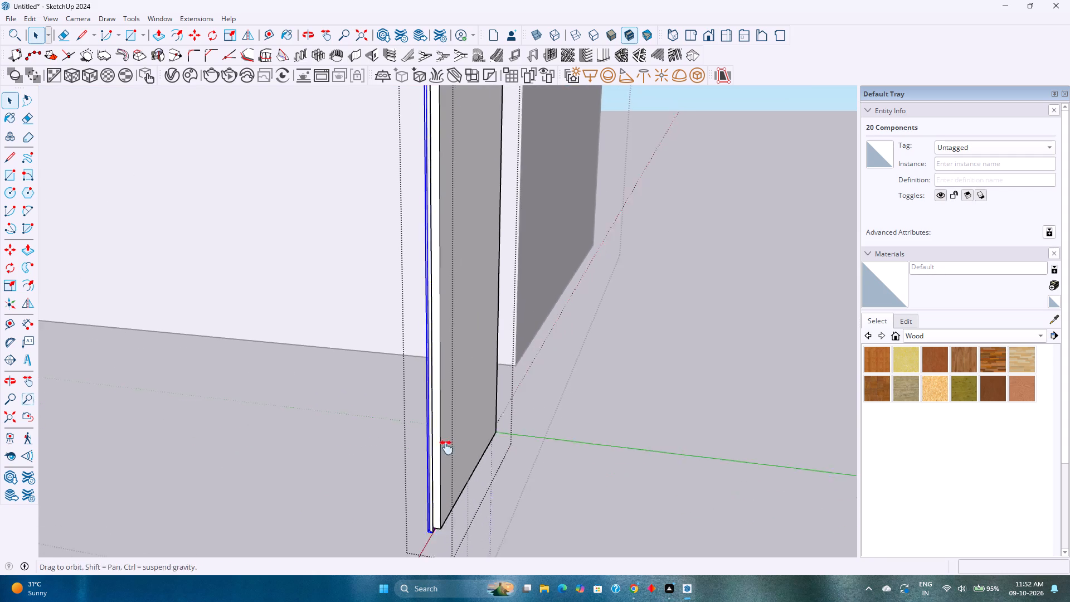
pyautogui.keyDown('shift'); pyautogui.moveTo(446, 448); pyautogui.dragTo(468, 371, button='middle'); pyautogui.keyUp('shift')
pyautogui.scroll(20, 466, 450)
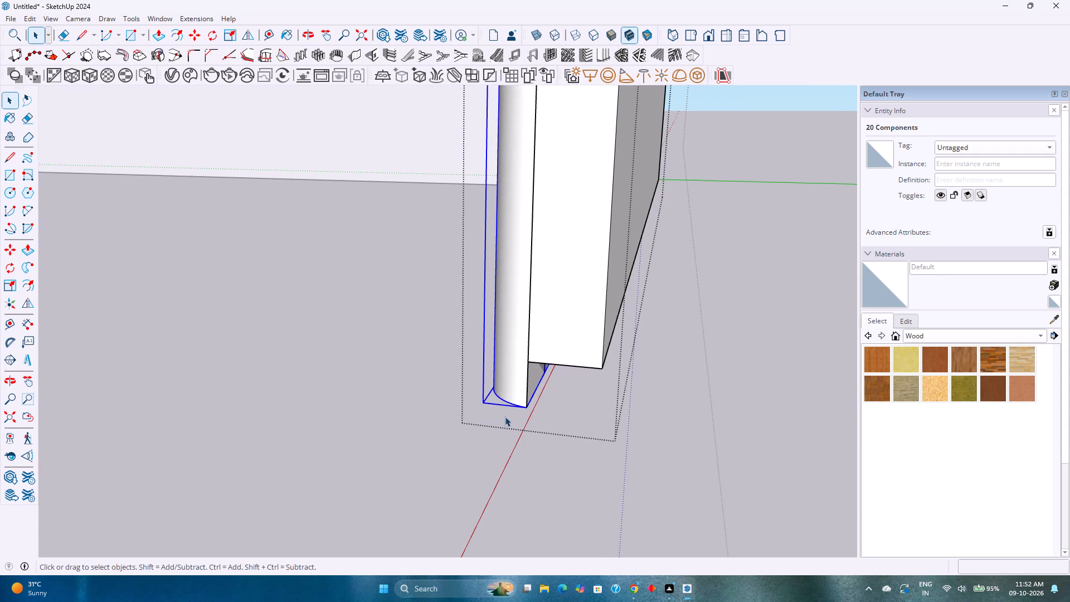
pyautogui.press('m')
pyautogui.click(526, 408)
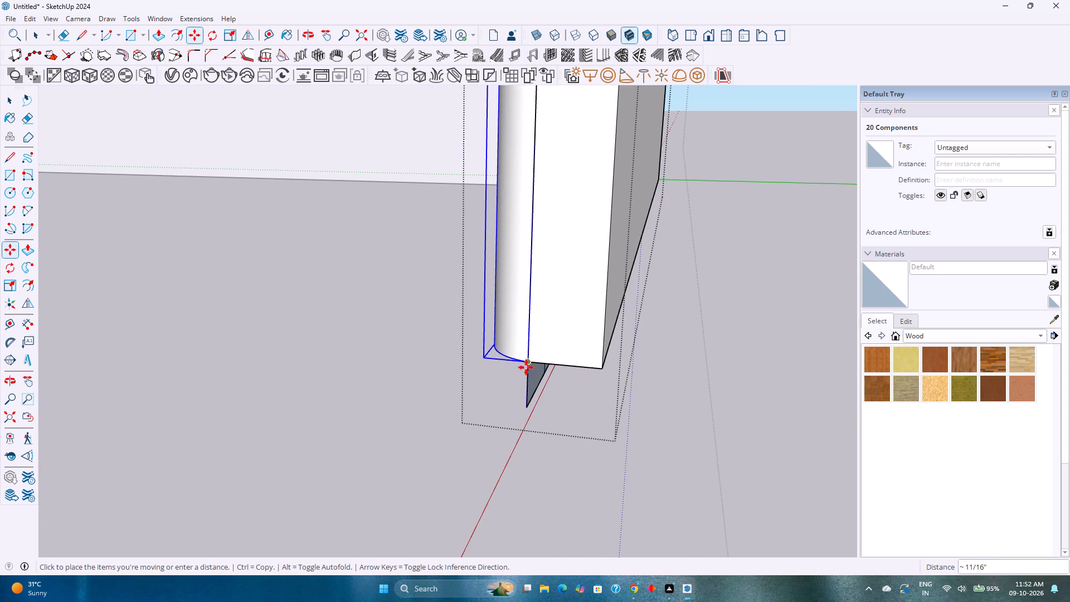
pyautogui.click(526, 365)
# Examine from several sides how the moved flutes line up with the arched panel's bottom edge.
pyautogui.scroll(1, 510, 382)
pyautogui.moveTo(510, 382); pyautogui.dragTo(602, 375, button='middle')
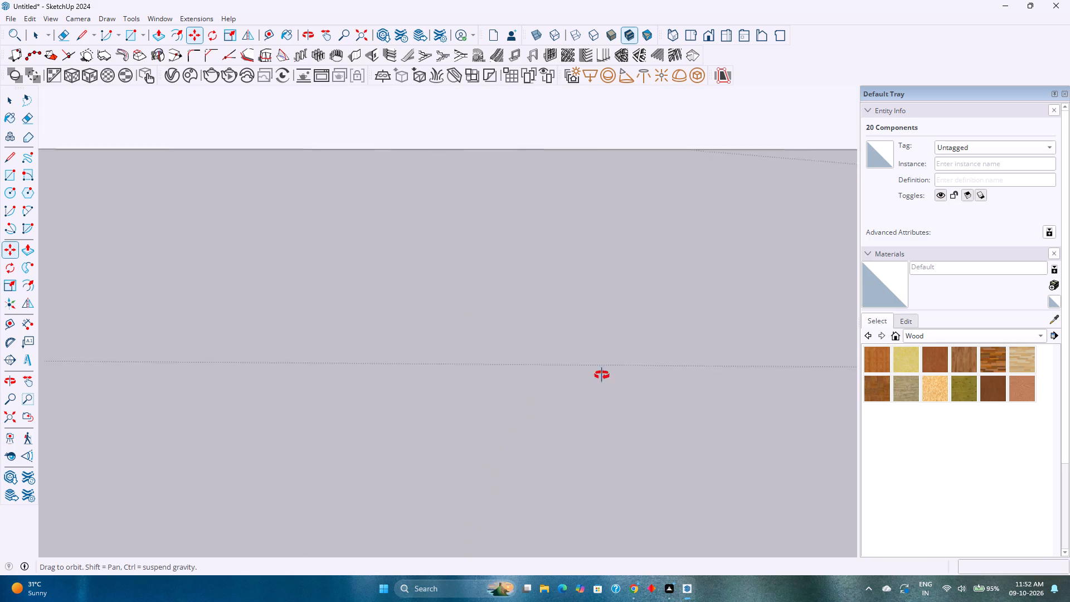
pyautogui.moveTo(602, 375); pyautogui.dragTo(538, 385, button='middle')
pyautogui.scroll(-5, 539, 382)
pyautogui.keyDown('shift'); pyautogui.moveTo(539, 375); pyautogui.dragTo(239, 382, button='middle'); pyautogui.keyUp('shift')
pyautogui.scroll(-1, 247, 378)
pyautogui.moveTo(249, 378); pyautogui.dragTo(256, 382, button='middle')
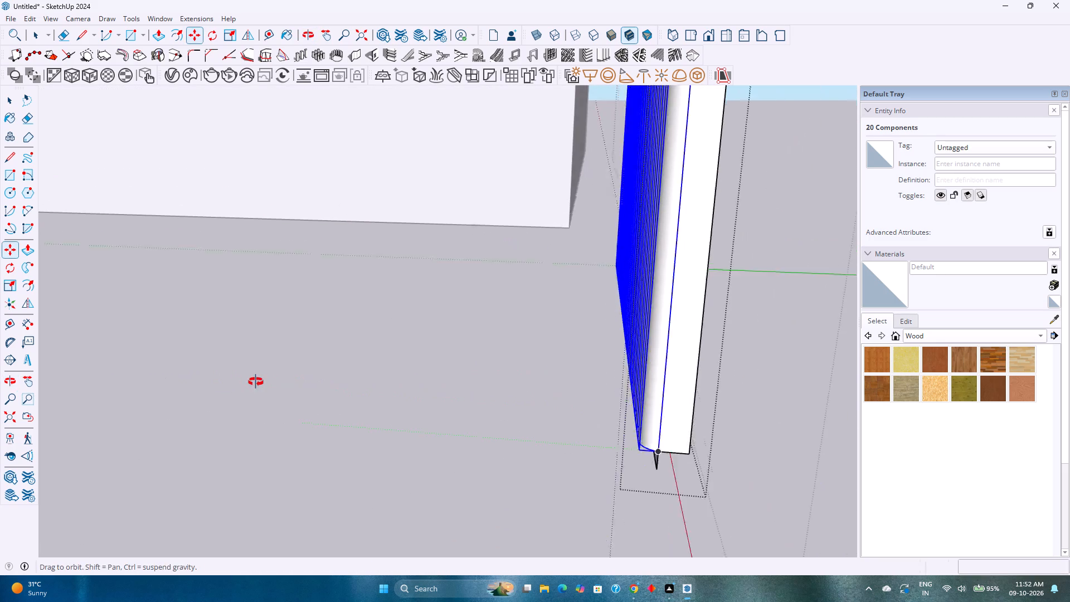
pyautogui.moveTo(256, 382); pyautogui.dragTo(434, 374, button='middle')
pyautogui.keyDown('shift'); pyautogui.moveTo(515, 365); pyautogui.dragTo(106, 388, button='middle'); pyautogui.keyUp('shift')
pyautogui.scroll(-5, 481, 361)
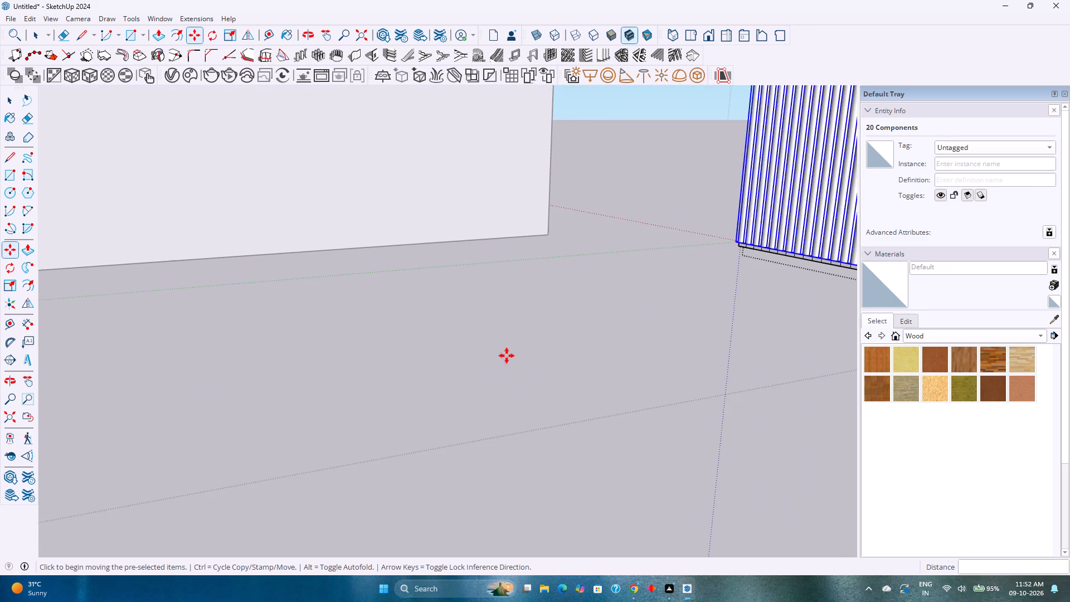
pyautogui.keyDown('shift'); pyautogui.moveTo(529, 351); pyautogui.dragTo(189, 367, button='middle'); pyautogui.keyUp('shift')
pyautogui.moveTo(216, 347); pyautogui.dragTo(317, 334, button='middle')
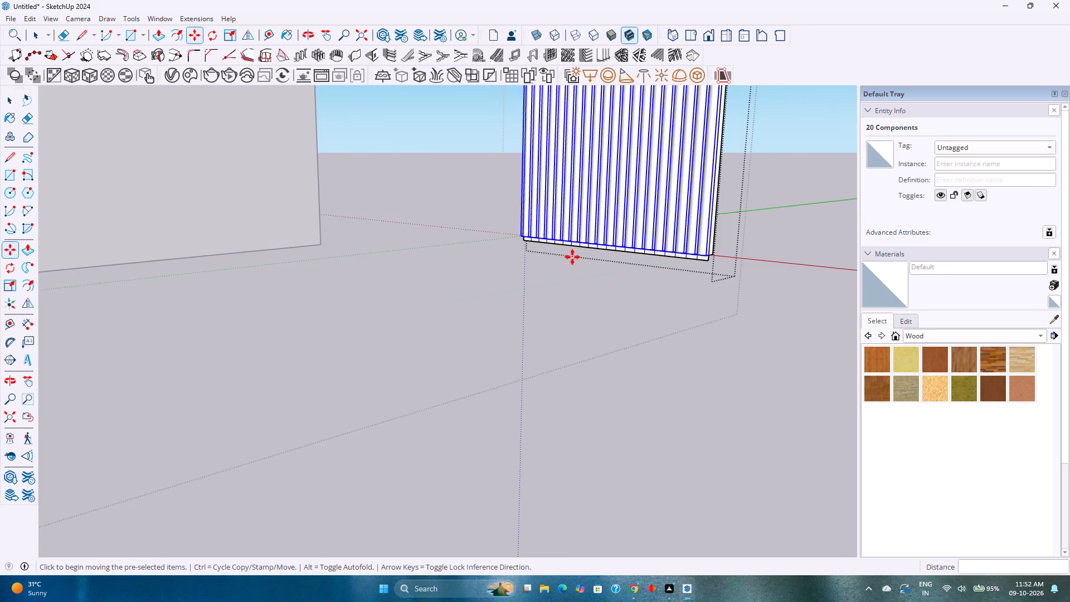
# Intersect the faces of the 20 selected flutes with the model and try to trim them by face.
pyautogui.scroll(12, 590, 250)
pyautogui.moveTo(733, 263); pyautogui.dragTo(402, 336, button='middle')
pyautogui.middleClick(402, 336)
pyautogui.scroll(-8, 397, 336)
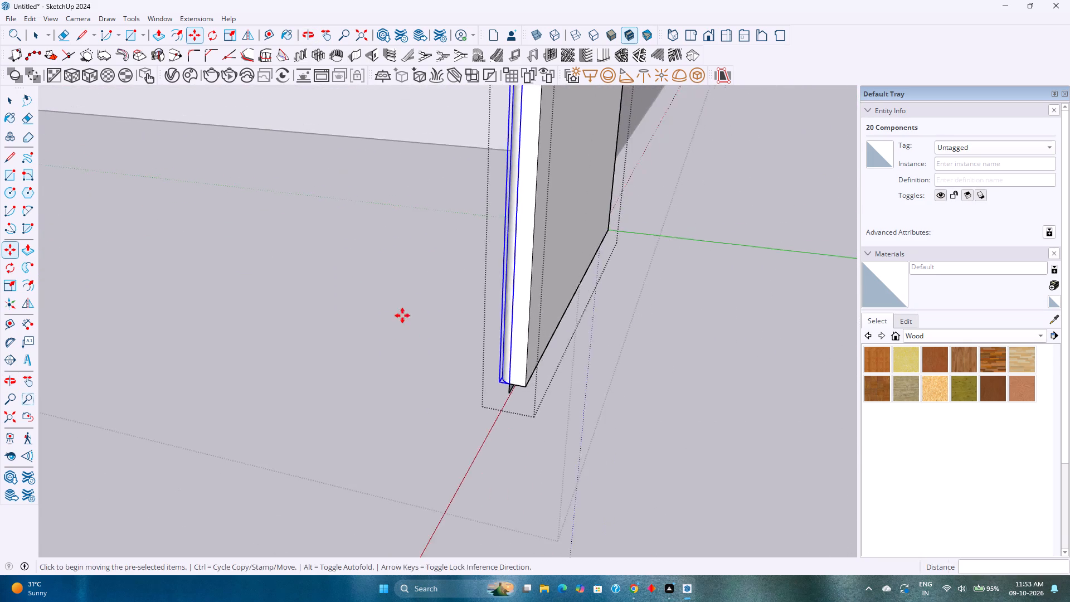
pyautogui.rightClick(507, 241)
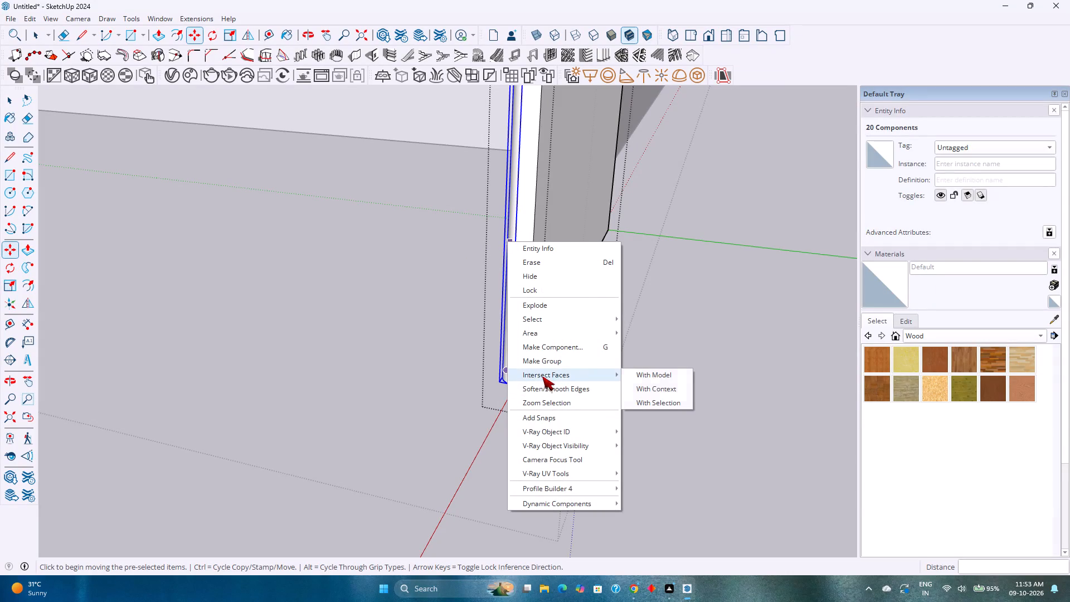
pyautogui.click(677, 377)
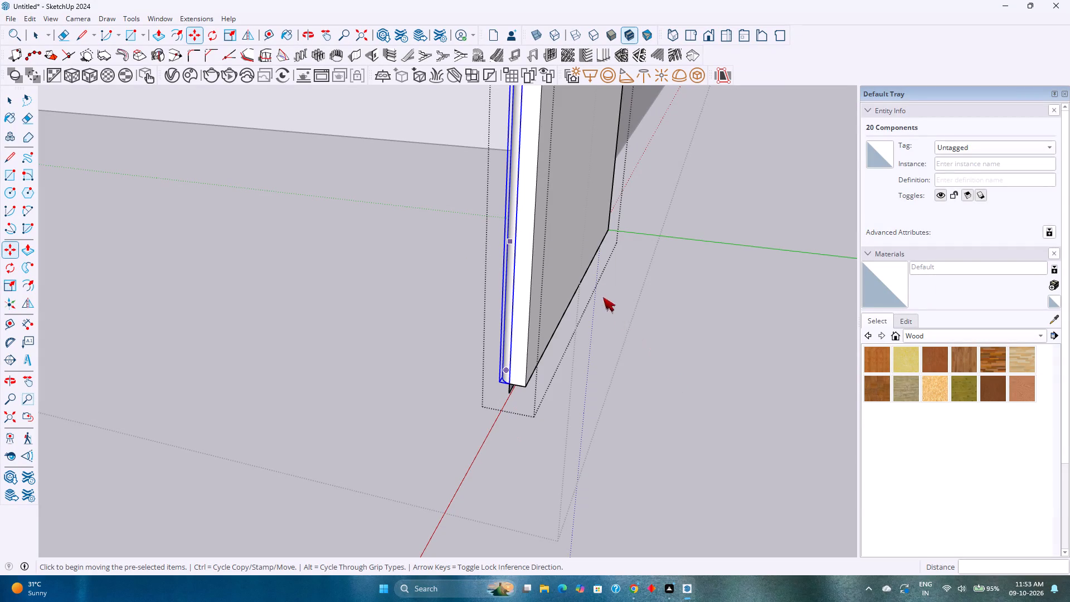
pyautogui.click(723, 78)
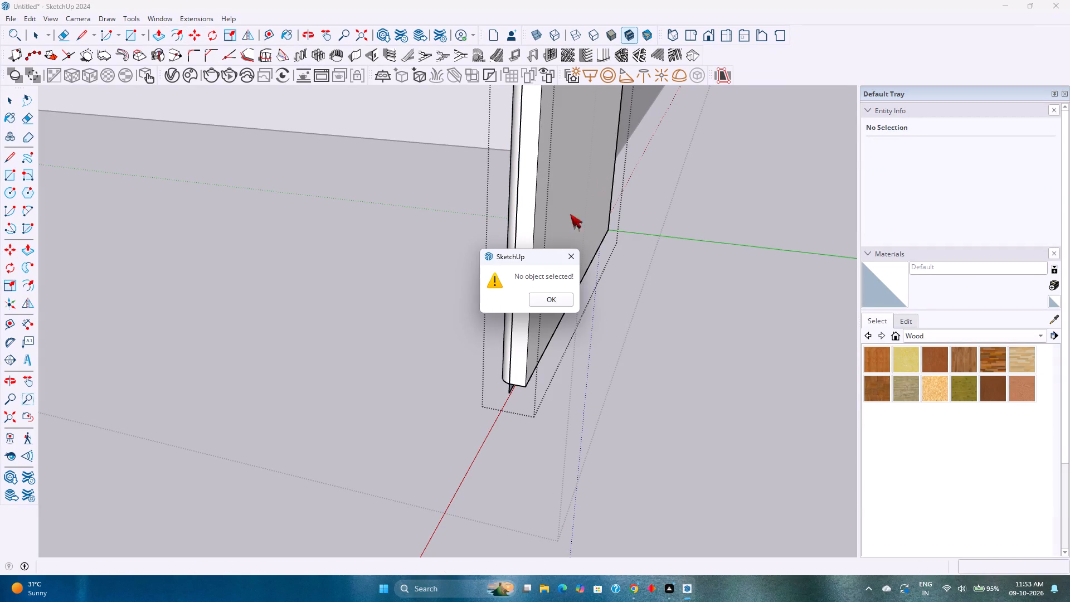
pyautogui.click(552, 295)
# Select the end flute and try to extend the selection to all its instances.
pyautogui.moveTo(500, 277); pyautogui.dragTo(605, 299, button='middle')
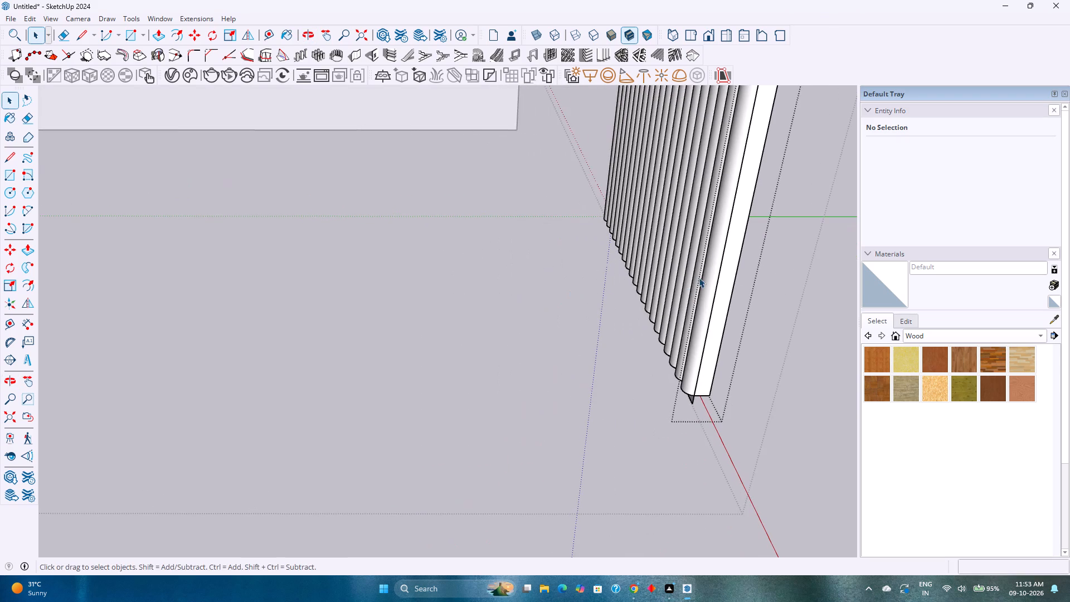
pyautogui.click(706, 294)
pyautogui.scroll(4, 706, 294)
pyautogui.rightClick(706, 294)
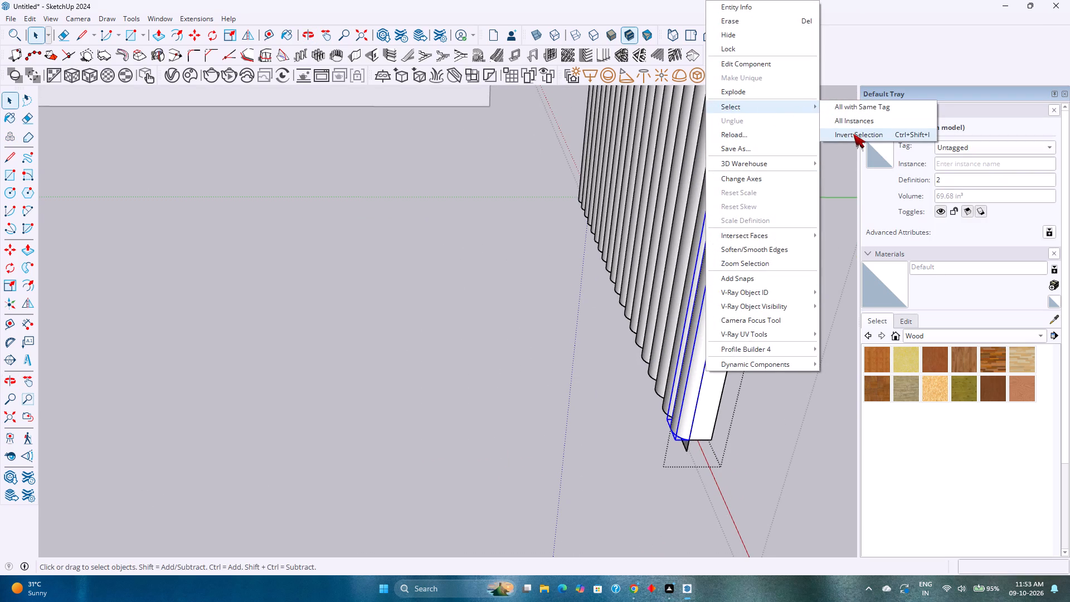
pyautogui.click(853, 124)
# Undo the flute edits back to before the fluted group was placed on the arched panel.
pyautogui.hotkey('ctrl', 'z')
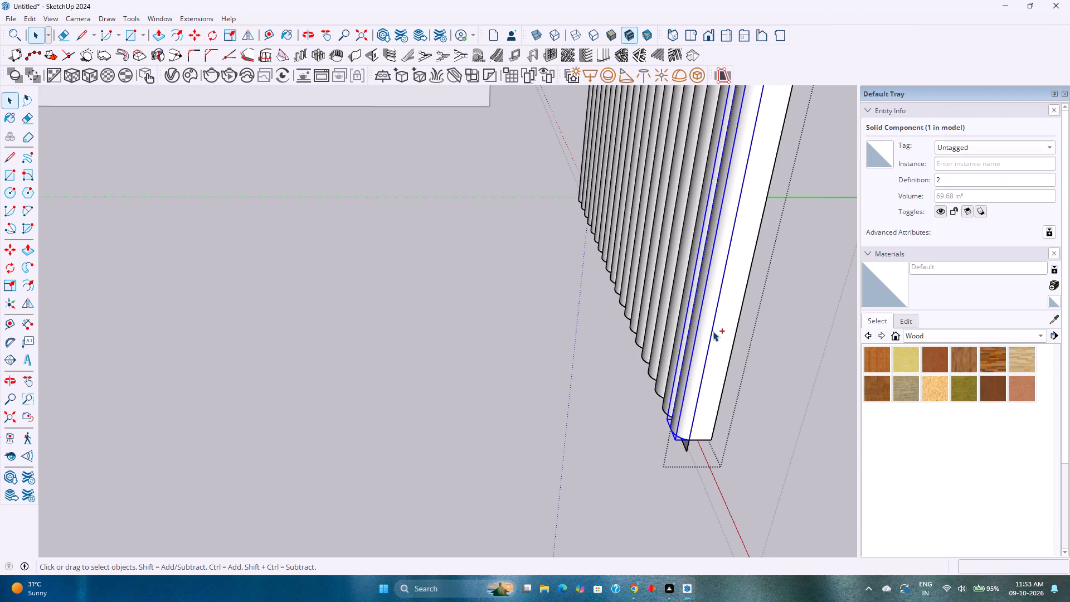
pyautogui.hotkey('ctrl', 'z')
pyautogui.hotkey('ctrl', 'z')
pyautogui.hotkey('ctrl', 'z')
pyautogui.hotkey('ctrl', 'z')
pyautogui.hotkey('ctrl', 'z')
pyautogui.hotkey('ctrl', 'z')
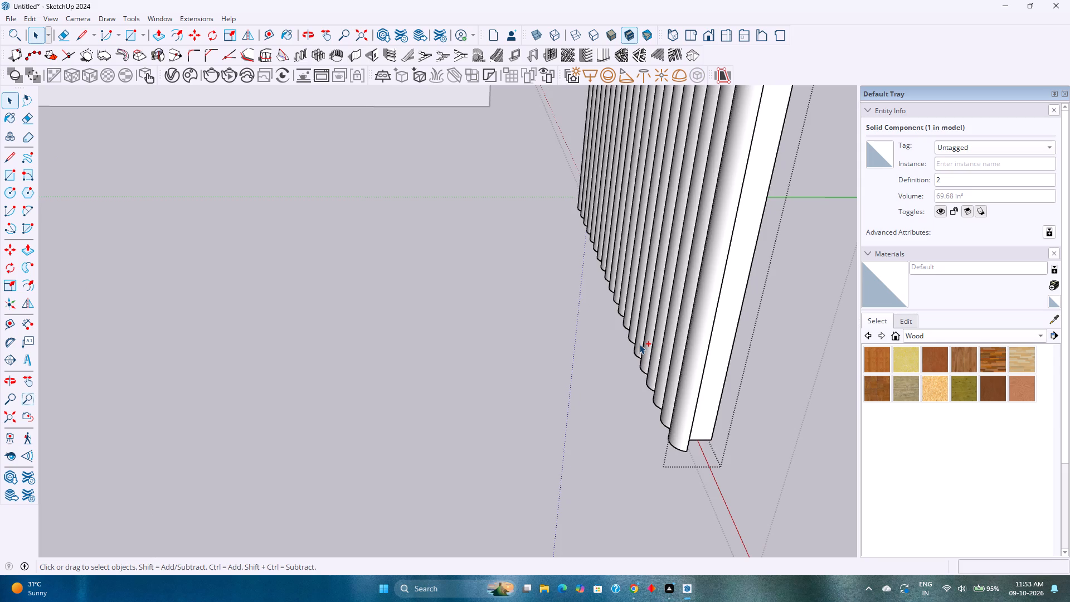
pyautogui.hotkey('ctrl', 'z')
pyautogui.hotkey('ctrl', 'z')
pyautogui.hotkey('ctrl', 'z')
pyautogui.hotkey('ctrl', 'z')
pyautogui.hotkey('ctrl', 'z')
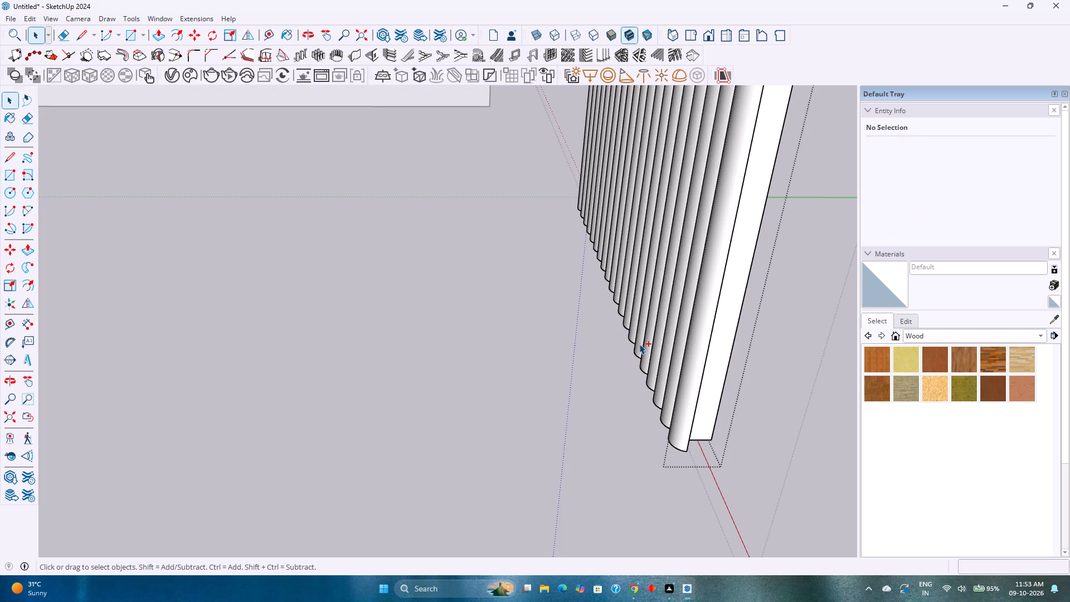
pyautogui.hotkey('ctrl', 'z')
pyautogui.hotkey('ctrl', 'z')
pyautogui.hotkey('ctrl', 'z')
pyautogui.hotkey('ctrl', 'z')
pyautogui.hotkey('ctrl', 'z')
pyautogui.hotkey('ctrl', 'z')
pyautogui.hotkey('ctrl', 'z')
pyautogui.hotkey('ctrl', 'z')
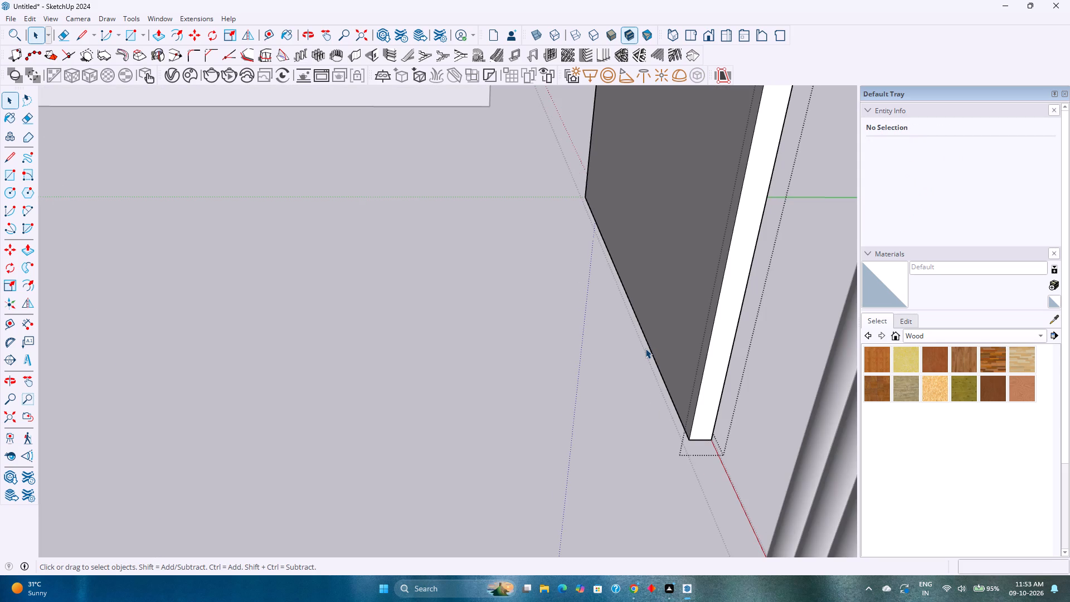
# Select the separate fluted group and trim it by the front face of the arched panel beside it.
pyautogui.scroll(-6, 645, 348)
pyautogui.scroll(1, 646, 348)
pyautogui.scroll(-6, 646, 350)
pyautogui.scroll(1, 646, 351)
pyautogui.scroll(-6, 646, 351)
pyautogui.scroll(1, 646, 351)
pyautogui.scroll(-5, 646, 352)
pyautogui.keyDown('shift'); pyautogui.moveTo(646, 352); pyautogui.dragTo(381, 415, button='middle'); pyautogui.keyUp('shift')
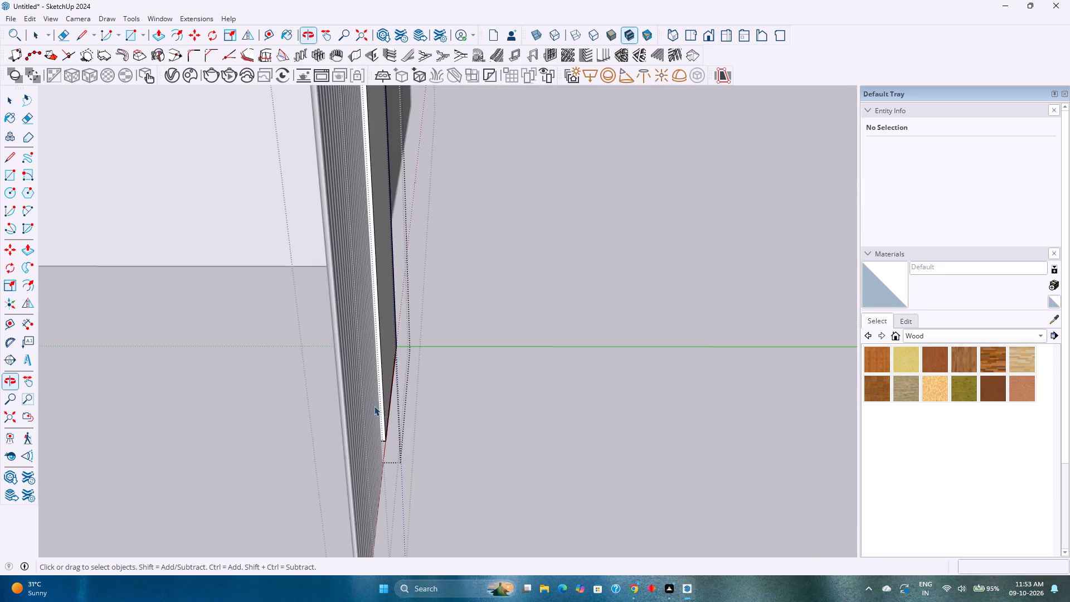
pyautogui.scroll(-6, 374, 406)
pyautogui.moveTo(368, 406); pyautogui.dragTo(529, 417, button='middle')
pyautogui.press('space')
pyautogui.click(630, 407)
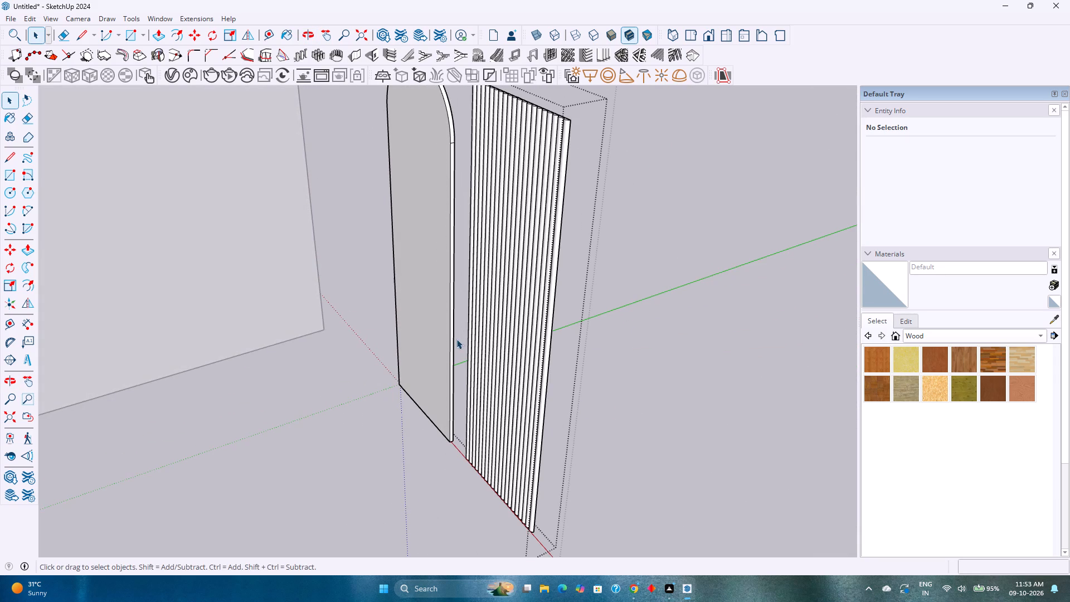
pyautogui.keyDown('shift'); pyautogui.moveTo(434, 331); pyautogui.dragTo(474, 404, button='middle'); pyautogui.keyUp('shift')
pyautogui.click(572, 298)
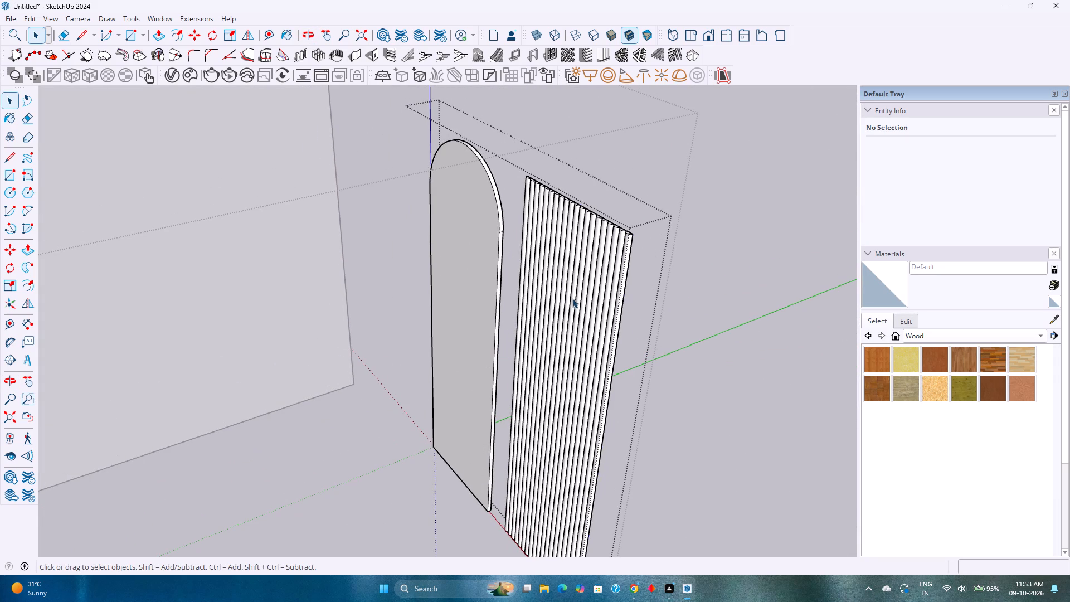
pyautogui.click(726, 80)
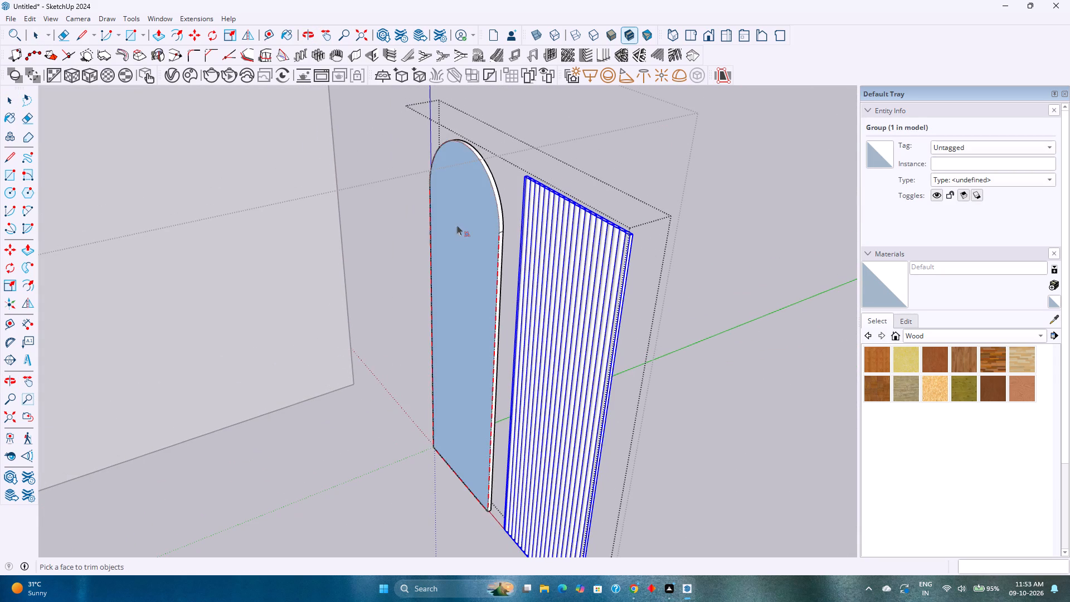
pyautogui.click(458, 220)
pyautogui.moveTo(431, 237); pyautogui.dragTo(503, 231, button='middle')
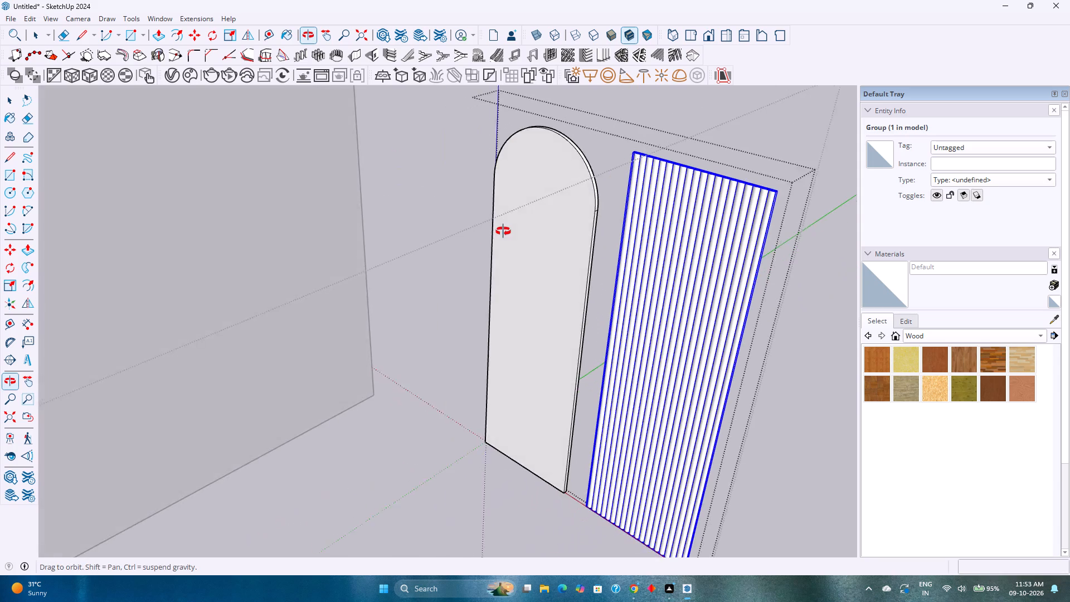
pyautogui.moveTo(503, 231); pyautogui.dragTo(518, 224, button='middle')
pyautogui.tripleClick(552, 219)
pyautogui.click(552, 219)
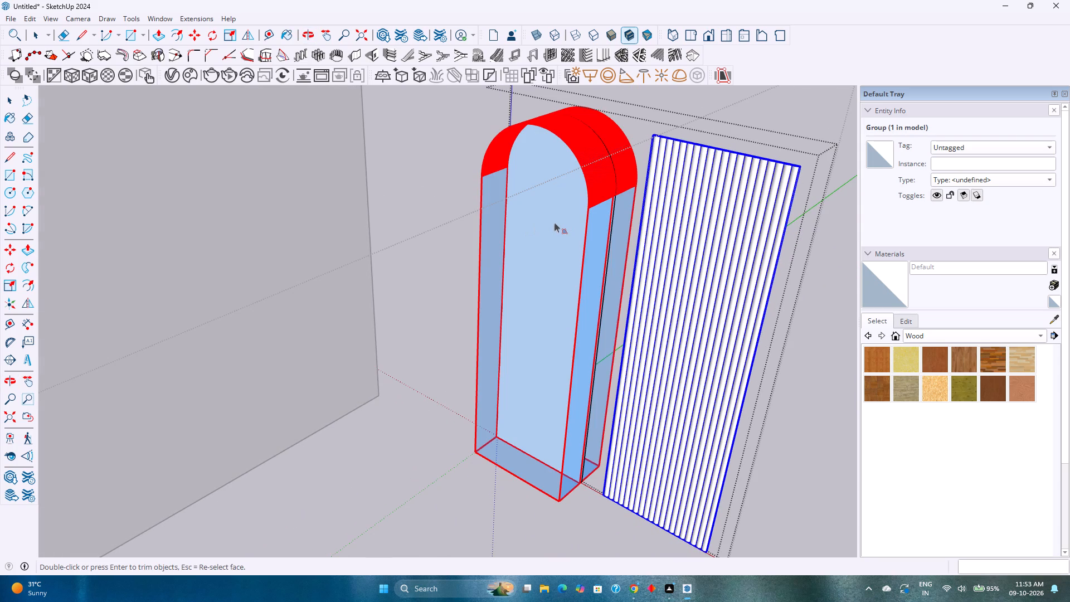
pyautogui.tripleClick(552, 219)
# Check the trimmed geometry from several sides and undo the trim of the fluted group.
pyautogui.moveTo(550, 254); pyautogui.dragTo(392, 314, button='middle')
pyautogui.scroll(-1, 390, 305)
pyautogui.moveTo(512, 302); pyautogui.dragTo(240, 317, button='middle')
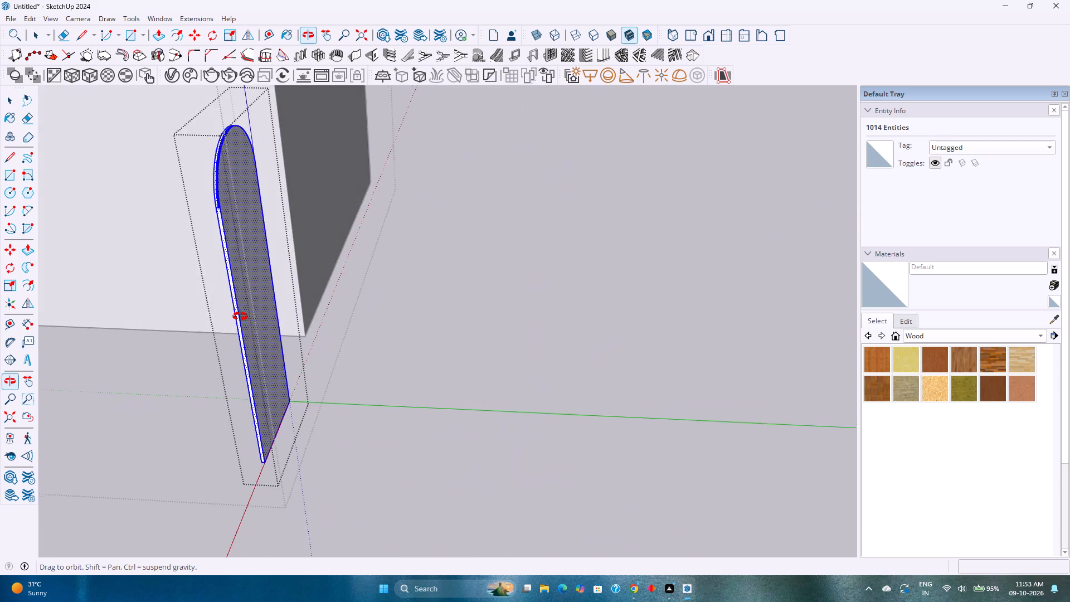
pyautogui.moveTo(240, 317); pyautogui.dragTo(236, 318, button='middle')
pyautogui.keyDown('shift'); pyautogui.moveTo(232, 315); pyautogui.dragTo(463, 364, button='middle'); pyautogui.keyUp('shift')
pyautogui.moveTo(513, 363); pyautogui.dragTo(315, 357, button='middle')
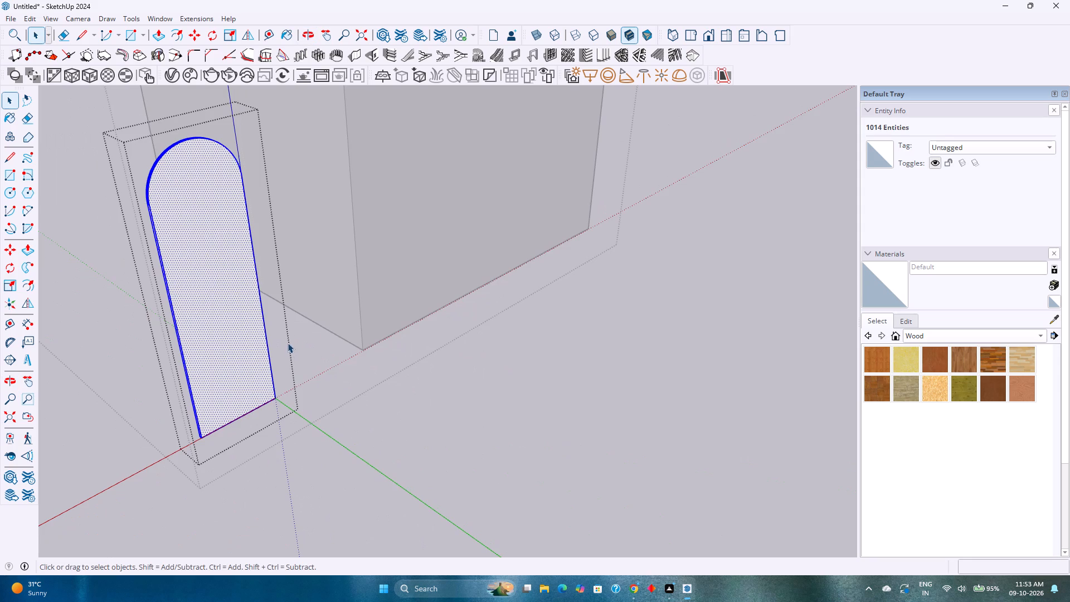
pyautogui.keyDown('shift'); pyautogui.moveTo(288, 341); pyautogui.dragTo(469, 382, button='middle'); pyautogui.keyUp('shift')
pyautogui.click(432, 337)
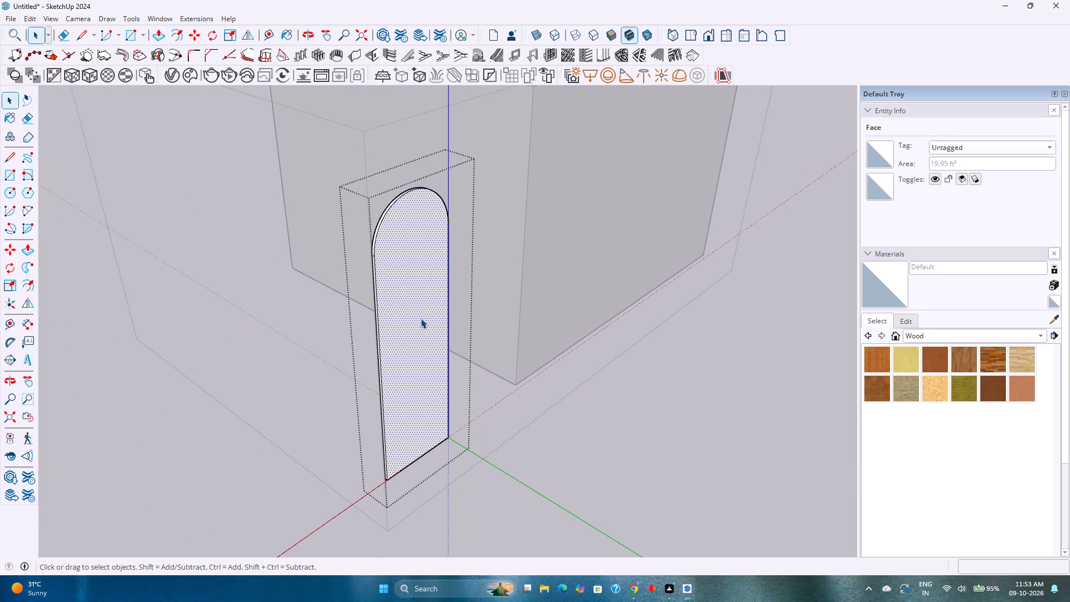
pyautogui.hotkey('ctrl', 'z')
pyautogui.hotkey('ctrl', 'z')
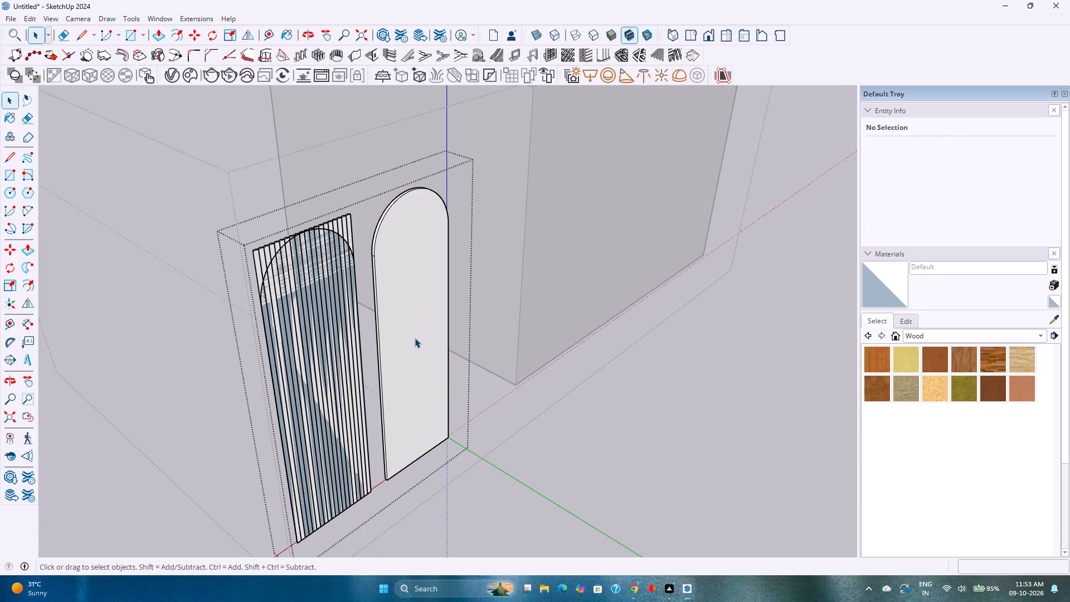
# Move the fluted group about 3' 1 5/16" by its bottom back corner onto the arched panel's lower front corner.
pyautogui.press('space')
pyautogui.scroll(-1, 307, 358)
pyautogui.scroll(7, 307, 358)
pyautogui.moveTo(307, 358); pyautogui.dragTo(396, 378, button='middle')
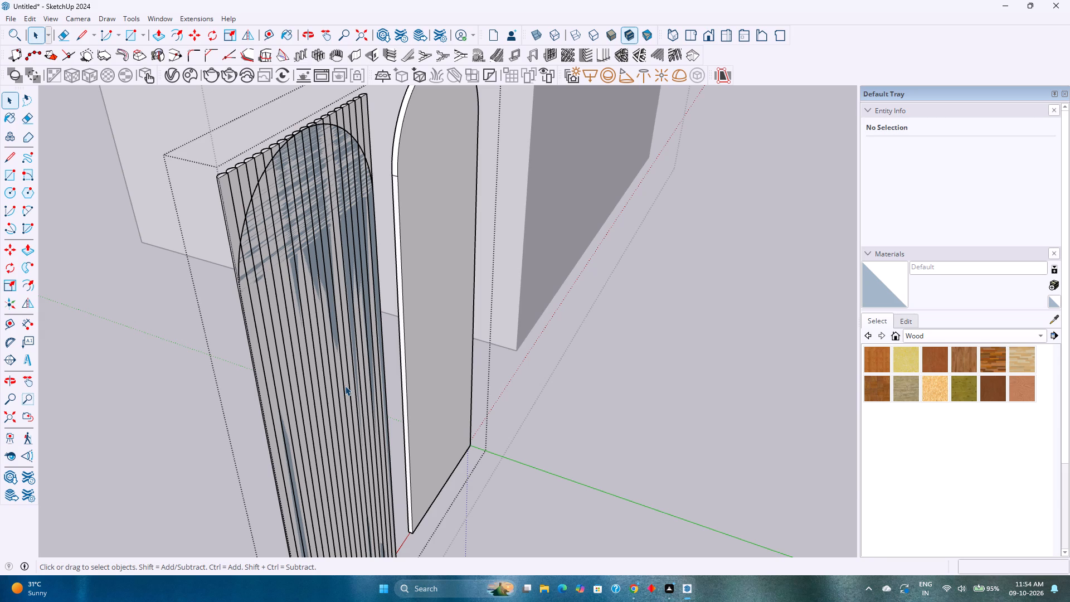
pyautogui.scroll(-1, 153, 409)
pyautogui.moveTo(159, 411); pyautogui.dragTo(364, 407, button='middle')
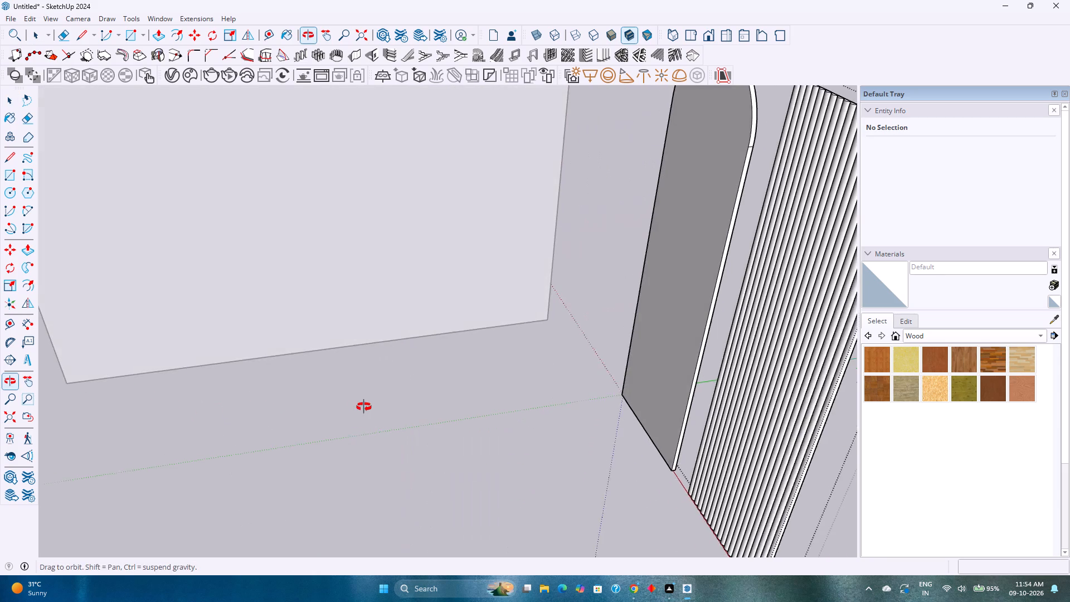
pyautogui.moveTo(364, 407); pyautogui.dragTo(366, 407, button='middle')
pyautogui.scroll(-1, 379, 406)
pyautogui.click(763, 341)
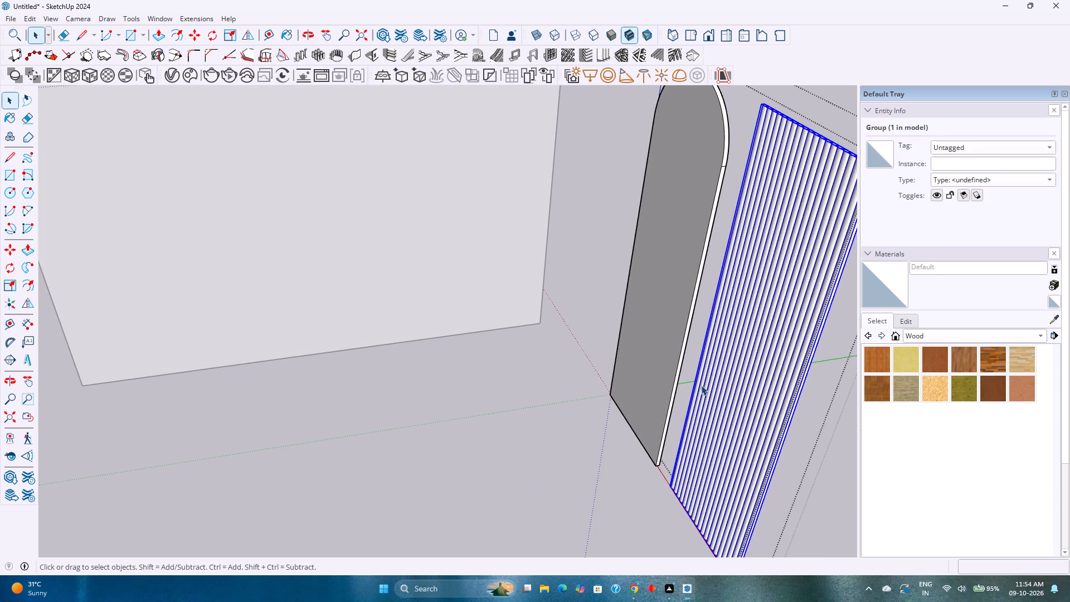
pyautogui.press('m')
pyautogui.keyDown('shift'); pyautogui.moveTo(624, 454); pyautogui.dragTo(576, 398, button='middle'); pyautogui.keyUp('shift')
pyautogui.moveTo(554, 396); pyautogui.dragTo(748, 464, button='middle')
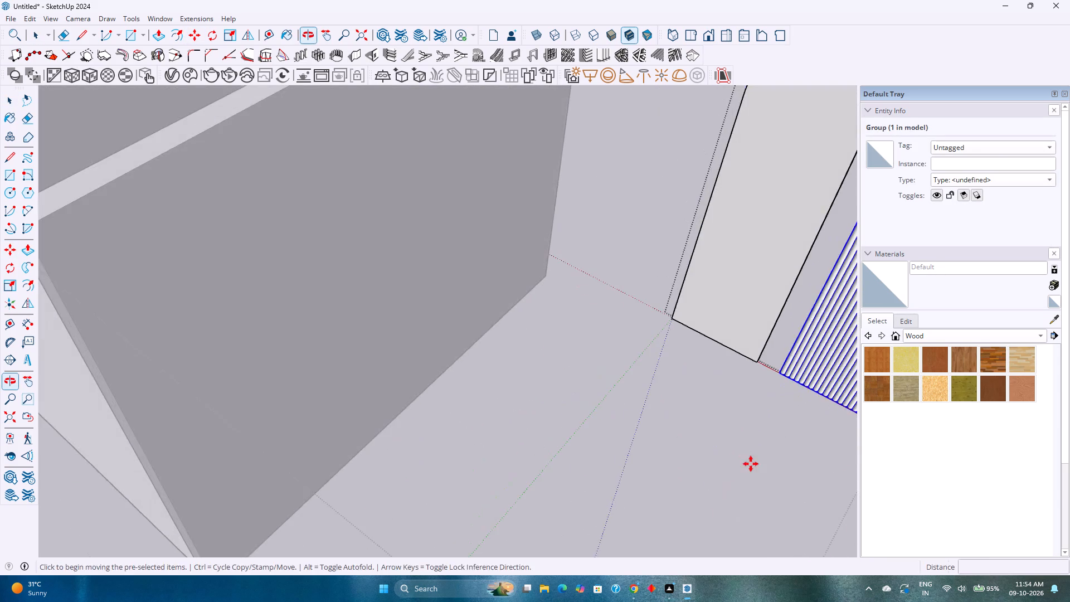
pyautogui.keyDown('shift'); pyautogui.moveTo(748, 457); pyautogui.dragTo(569, 464, button='middle'); pyautogui.keyUp('shift')
pyautogui.scroll(15, 615, 412)
pyautogui.moveTo(602, 374); pyautogui.dragTo(660, 428, button='middle')
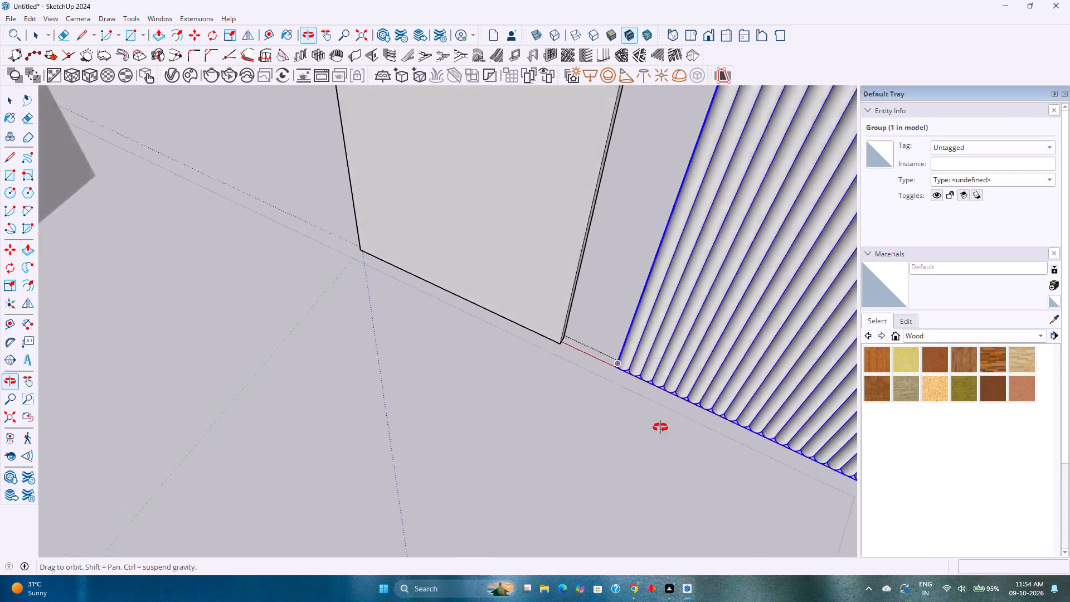
pyautogui.moveTo(660, 428); pyautogui.dragTo(846, 489, button='middle')
pyautogui.scroll(10, 564, 304)
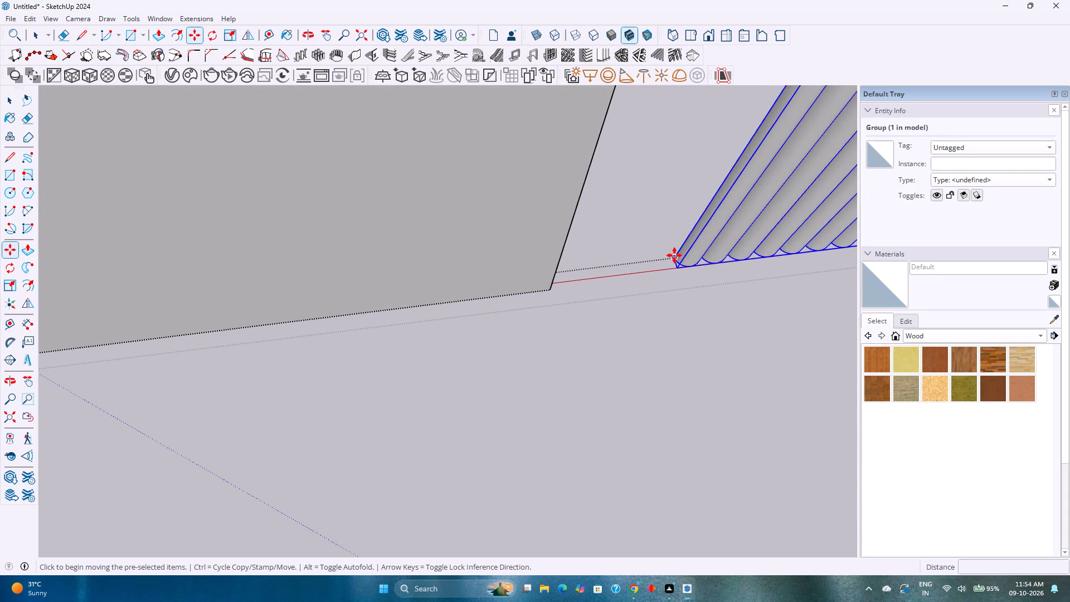
pyautogui.click(674, 255)
pyautogui.scroll(-2, 371, 326)
pyautogui.moveTo(371, 326); pyautogui.dragTo(509, 297, button='middle')
pyautogui.keyDown('shift'); pyautogui.moveTo(309, 349); pyautogui.dragTo(574, 237, button='middle'); pyautogui.keyUp('shift')
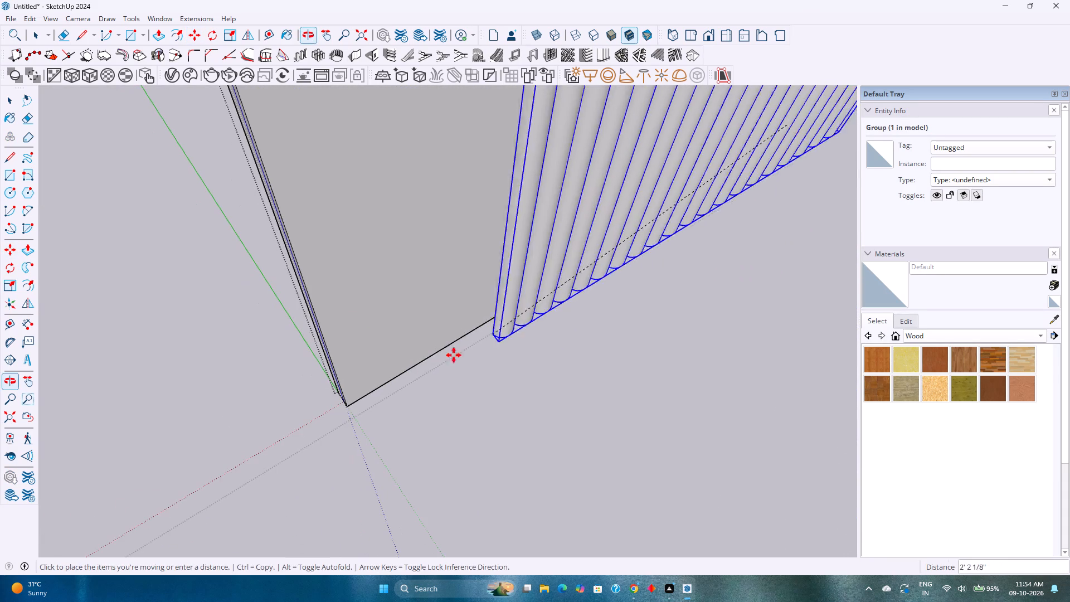
pyautogui.scroll(9, 345, 404)
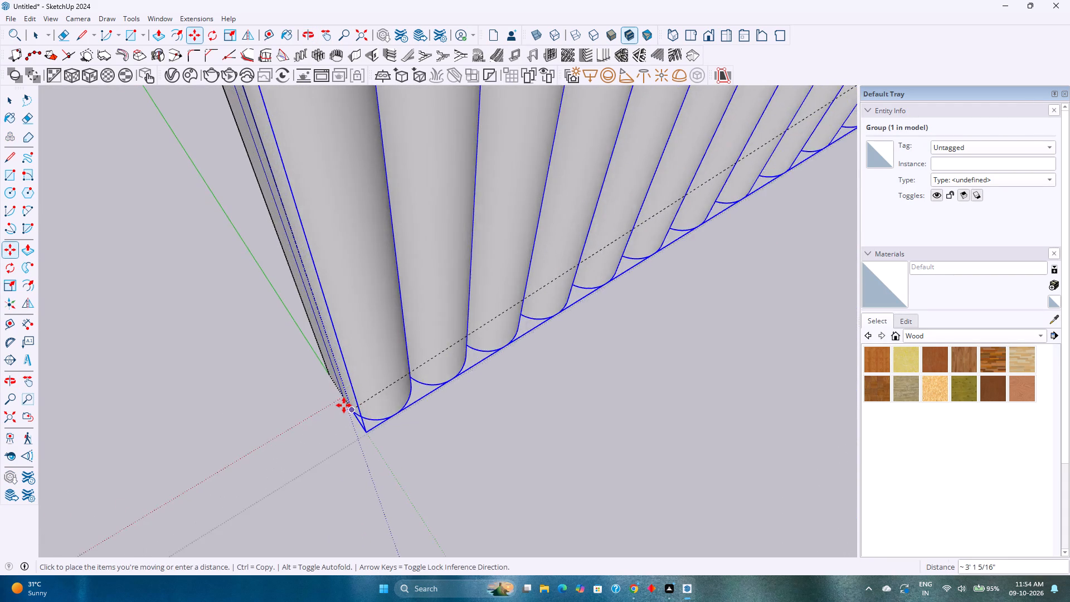
pyautogui.scroll(5, 344, 405)
pyautogui.moveTo(346, 406); pyautogui.dragTo(557, 346, button='middle')
pyautogui.click(421, 443)
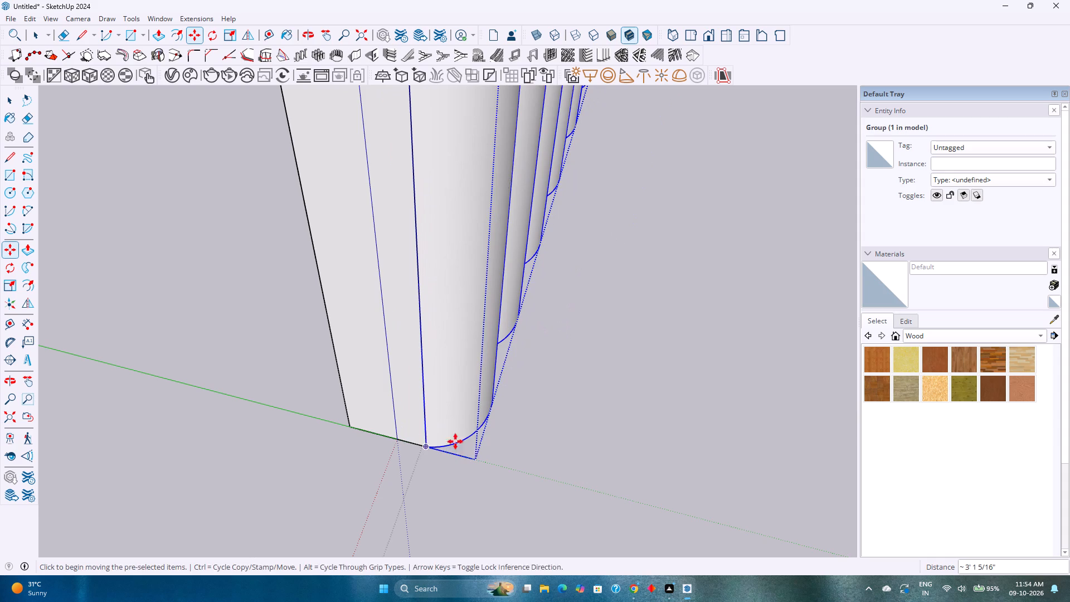
pyautogui.moveTo(505, 436); pyautogui.dragTo(384, 435, button='middle')
pyautogui.scroll(-11, 384, 435)
pyautogui.press('space')
# Trim the fluted group to the arch outline using the arched panel's back face as the cutting face.
pyautogui.scroll(-11, 378, 421)
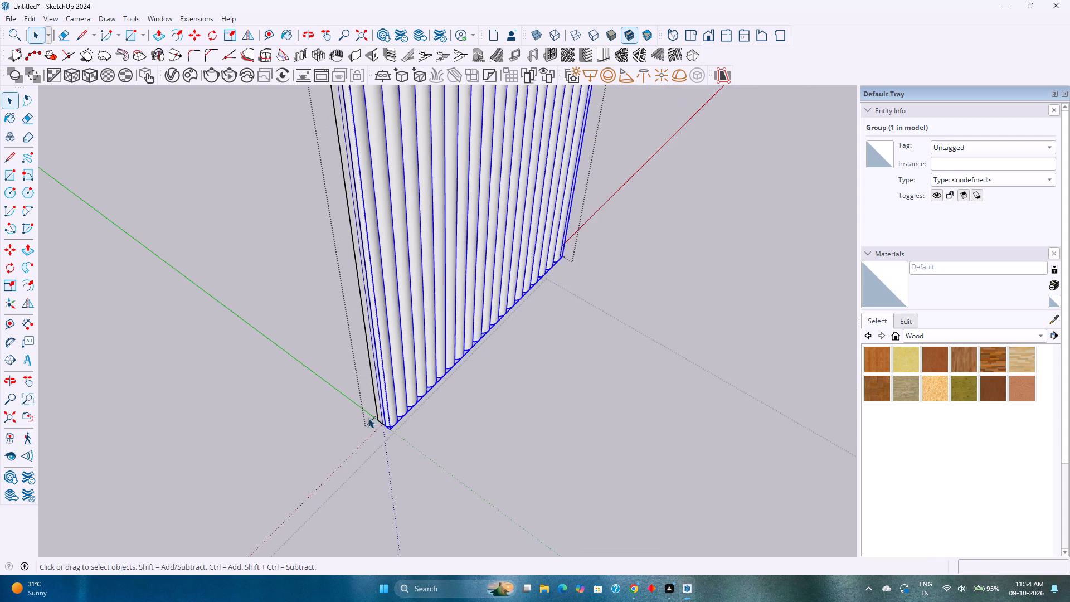
pyautogui.moveTo(368, 418); pyautogui.dragTo(619, 424, button='middle')
pyautogui.keyDown('shift'); pyautogui.moveTo(548, 384); pyautogui.dragTo(533, 503, button='middle'); pyautogui.keyUp('shift')
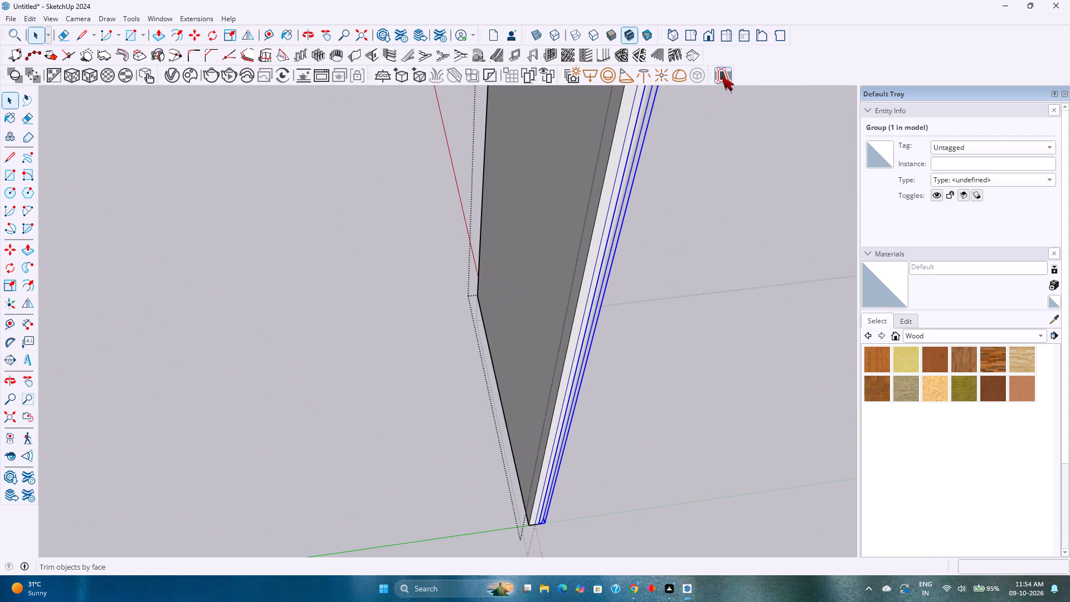
pyautogui.click(722, 76)
pyautogui.click(569, 212)
pyautogui.scroll(-2, 551, 276)
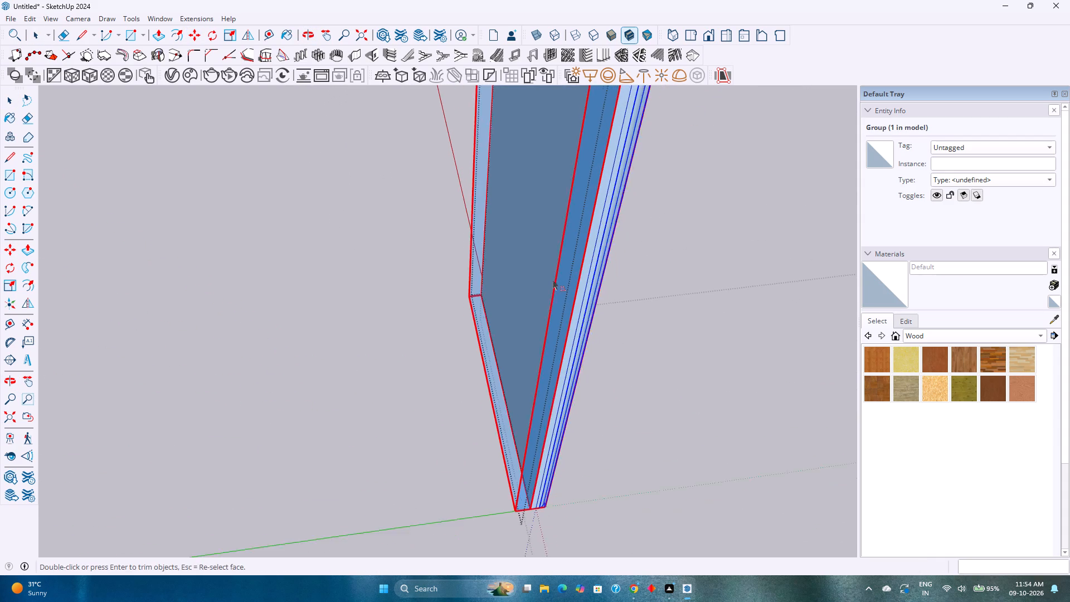
pyautogui.scroll(-17, 551, 276)
pyautogui.scroll(-4, 538, 273)
pyautogui.click(631, 198)
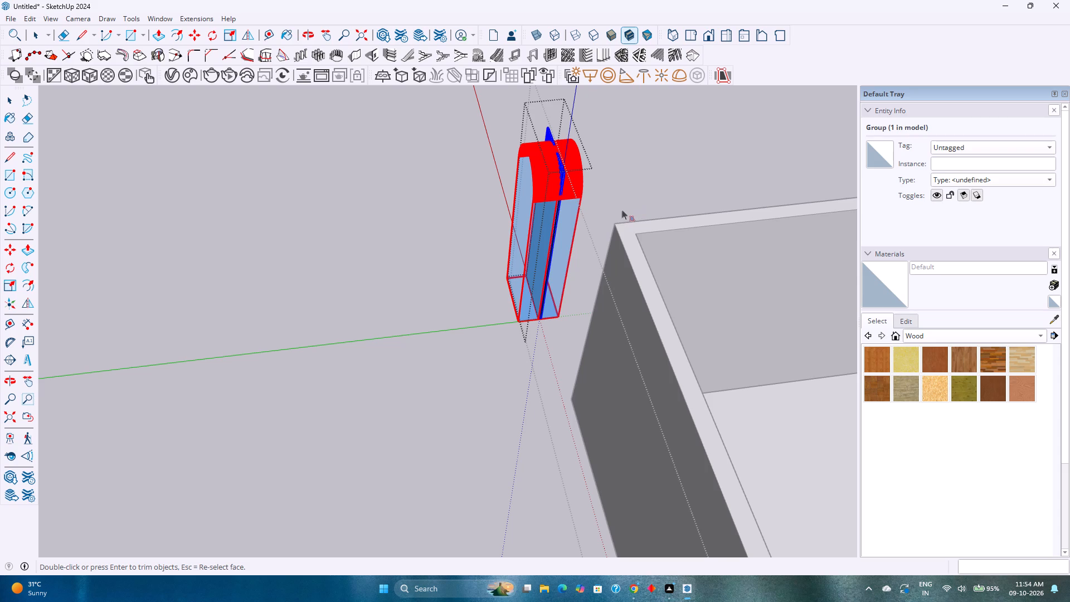
pyautogui.moveTo(621, 210); pyautogui.dragTo(200, 208, button='middle')
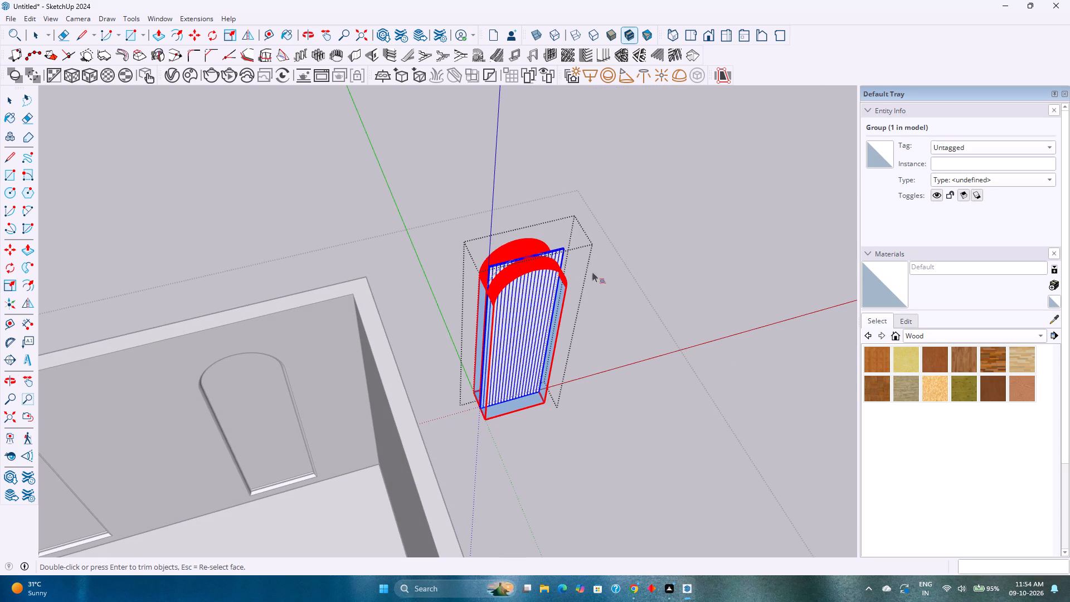
pyautogui.moveTo(554, 308); pyautogui.dragTo(246, 241, button='middle')
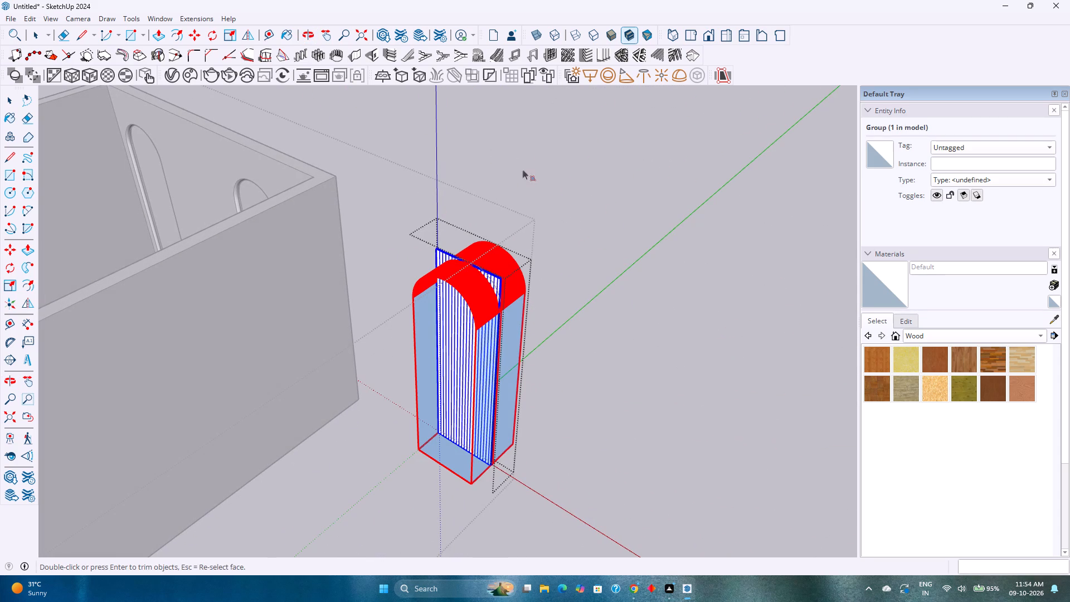
pyautogui.click(521, 166)
pyautogui.press('Return')
pyautogui.press('Return')
pyautogui.press('Return')
pyautogui.press('Return')
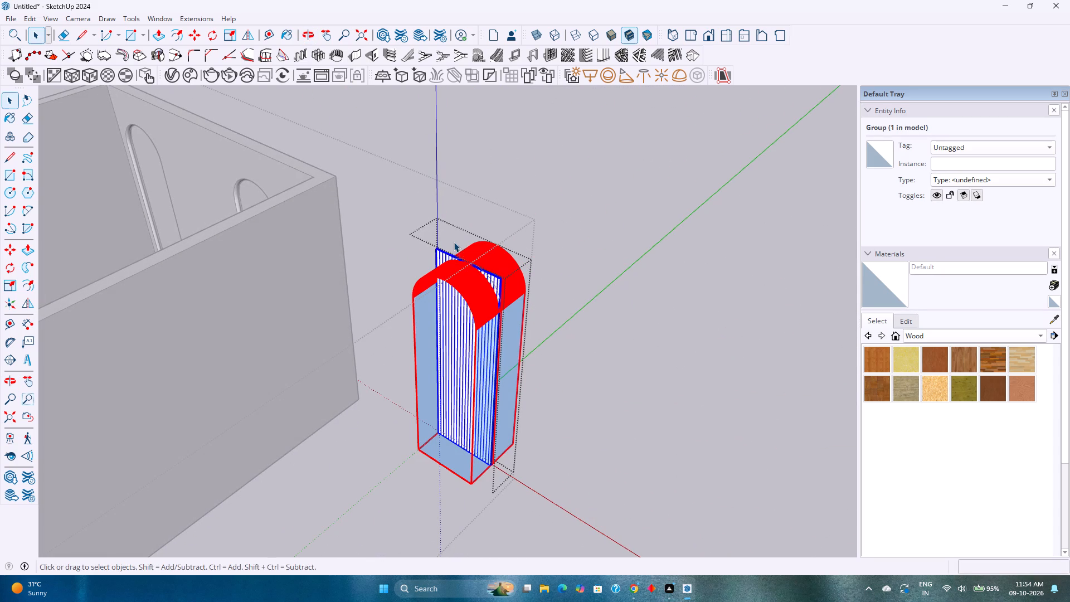
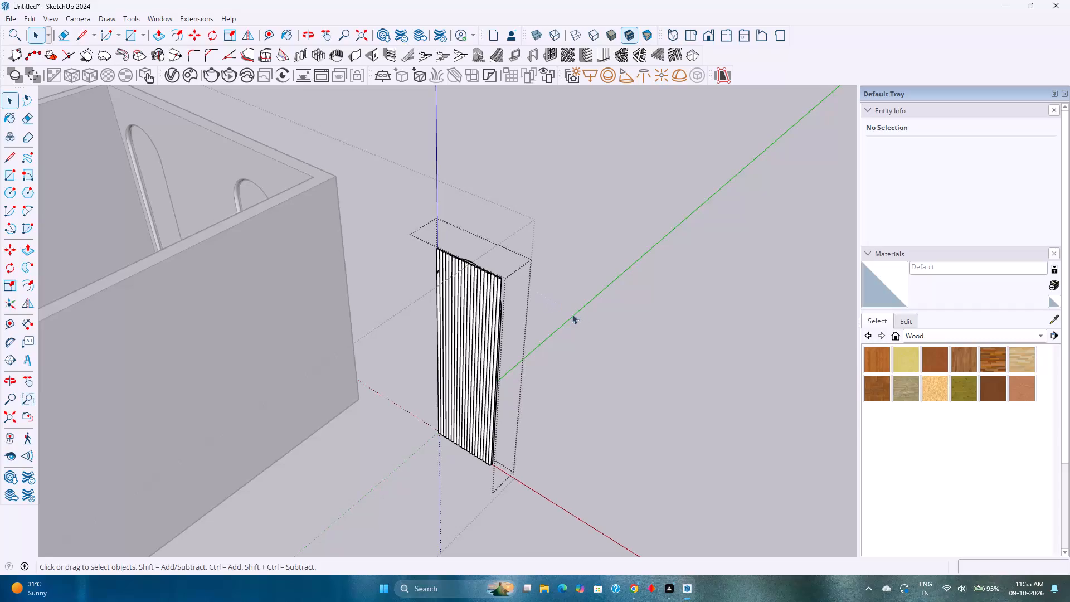
# Move the arched panel about 1' 11 5/16" along the green axis, away from the fluted group.
pyautogui.scroll(2, 498, 335)
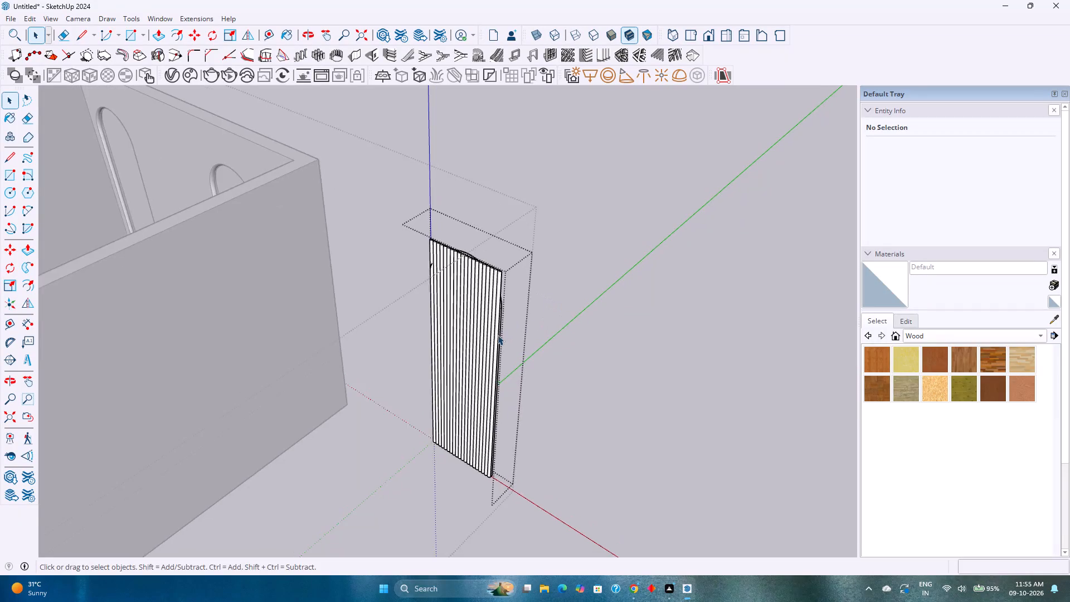
pyautogui.moveTo(498, 335); pyautogui.dragTo(278, 322, button='middle')
pyautogui.scroll(3, 286, 323)
pyautogui.scroll(2, 347, 407)
pyautogui.moveTo(347, 407); pyautogui.dragTo(276, 380, button='middle')
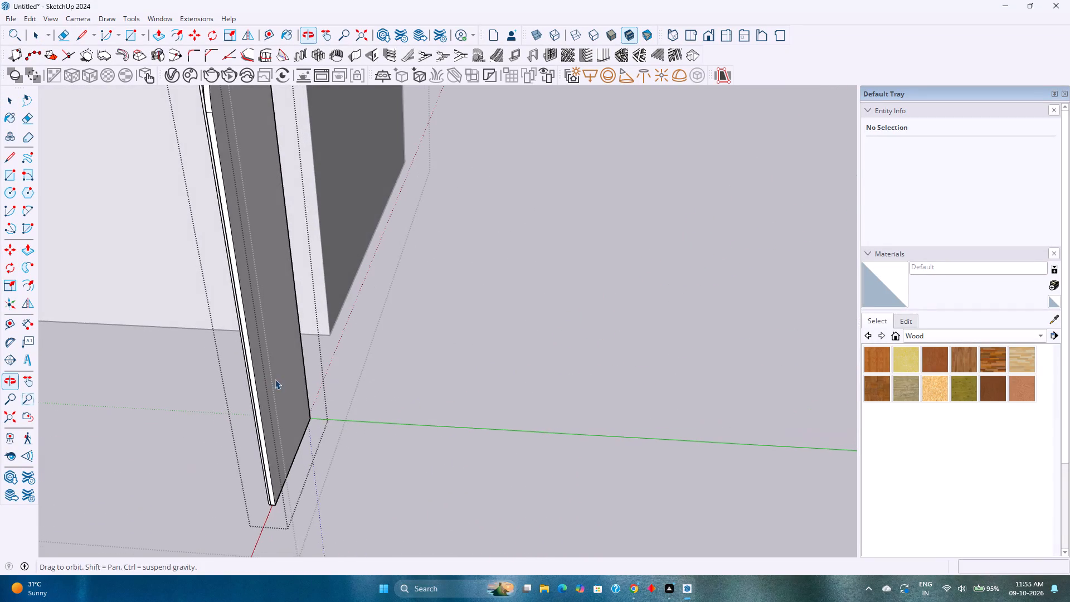
pyautogui.click(287, 438)
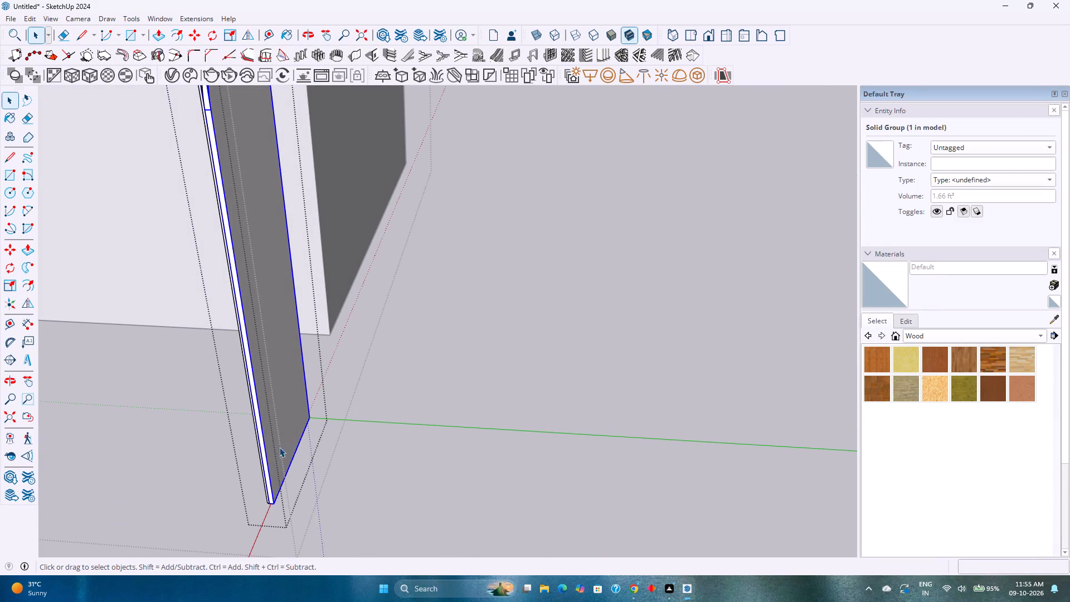
pyautogui.press('m')
pyautogui.scroll(8, 268, 508)
pyautogui.click(270, 501)
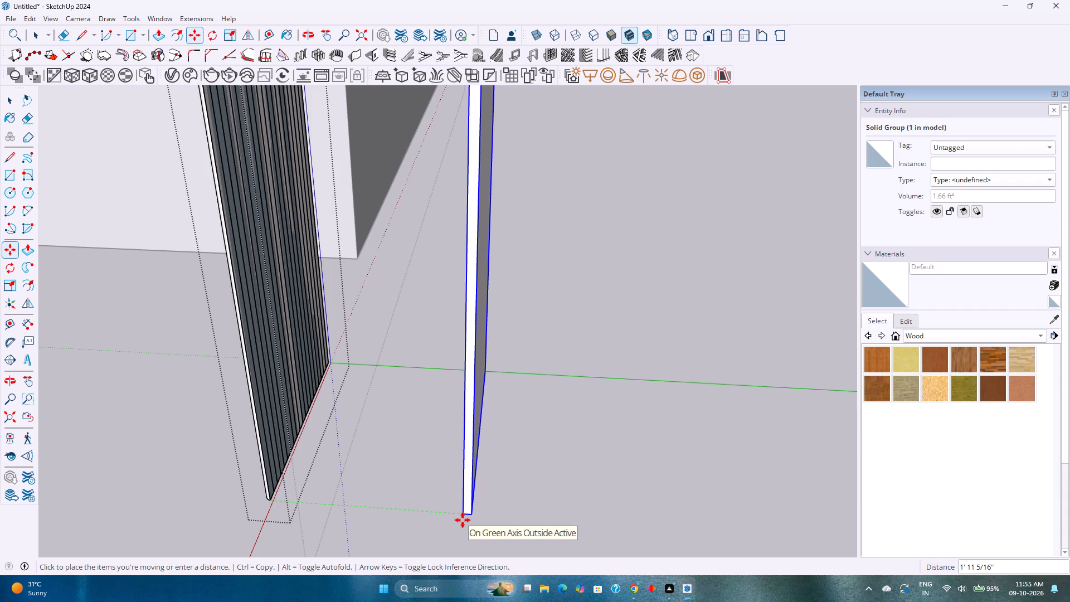
pyautogui.press('Left')
pyautogui.click(463, 520)
pyautogui.press('space')
# Trim the fluted group using the arched panel's face that looks toward it as the cutting face.
pyautogui.moveTo(358, 482); pyautogui.dragTo(492, 484, button='middle')
pyautogui.click(629, 386)
pyautogui.keyDown('shift'); pyautogui.moveTo(636, 385); pyautogui.dragTo(405, 492, button='middle'); pyautogui.keyUp('shift')
pyautogui.scroll(-8, 410, 472)
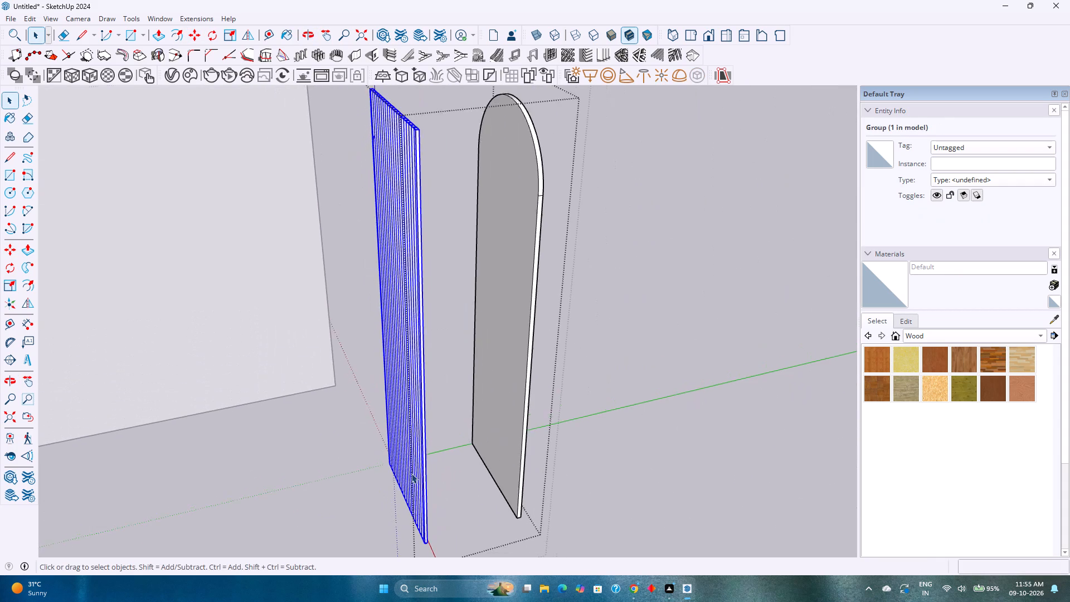
pyautogui.click(723, 74)
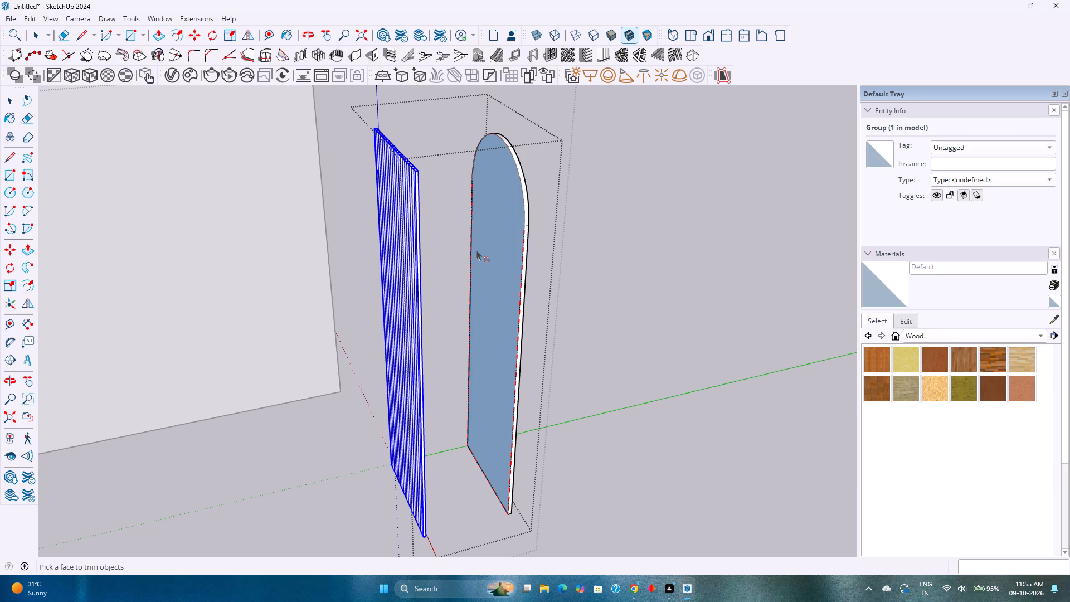
pyautogui.click(474, 246)
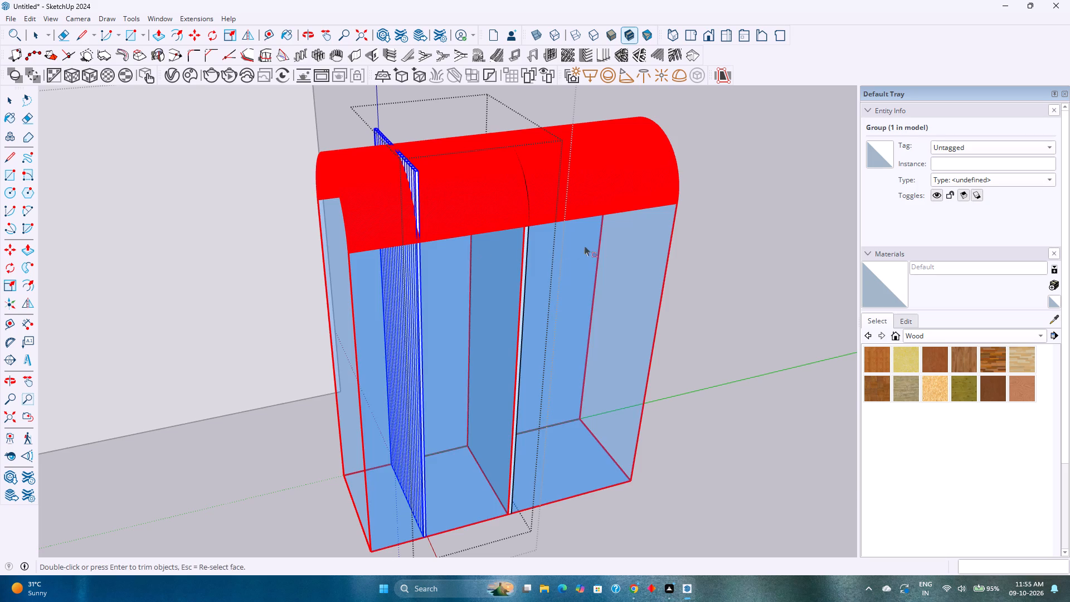
pyautogui.click(706, 231)
pyautogui.click(661, 245)
pyautogui.moveTo(667, 245); pyautogui.dragTo(457, 258)
pyautogui.press('Return')
pyautogui.press('Return')
pyautogui.press('Return')
pyautogui.press('Return')
pyautogui.press('Return')
pyautogui.press('Return')
pyautogui.press('Return')
# Open the arched panel group for editing.
pyautogui.moveTo(591, 290); pyautogui.dragTo(698, 269, button='middle')
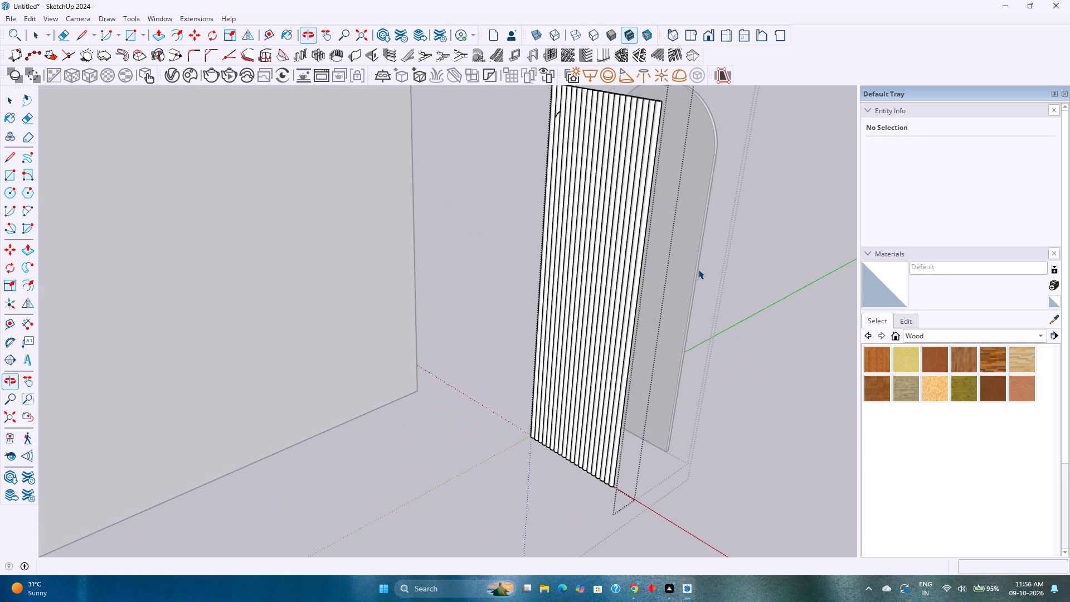
pyautogui.scroll(-1, 698, 269)
pyautogui.scroll(11, 573, 139)
pyautogui.moveTo(584, 127); pyautogui.dragTo(590, 147, button='middle')
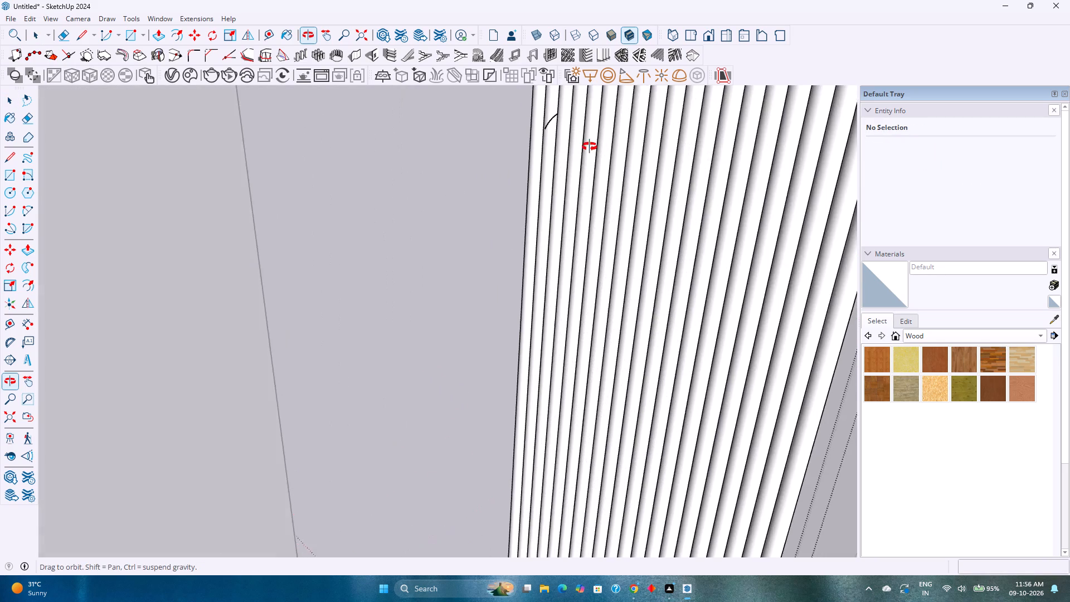
pyautogui.moveTo(590, 147); pyautogui.dragTo(333, 206, button='middle')
pyautogui.scroll(1, 333, 206)
pyautogui.scroll(-5, 333, 206)
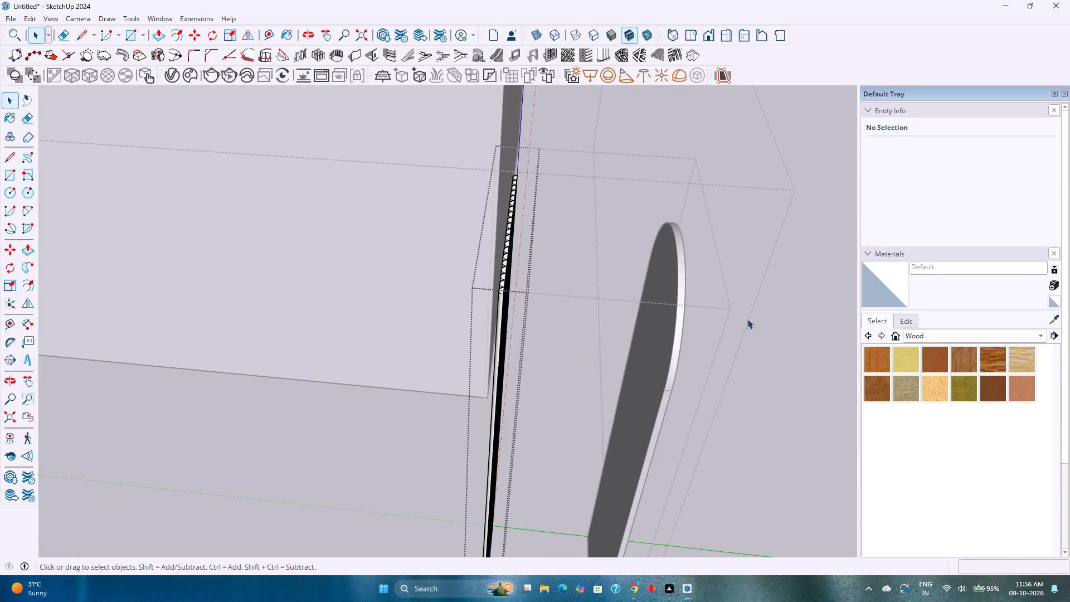
pyautogui.click(747, 317)
pyautogui.click(651, 321)
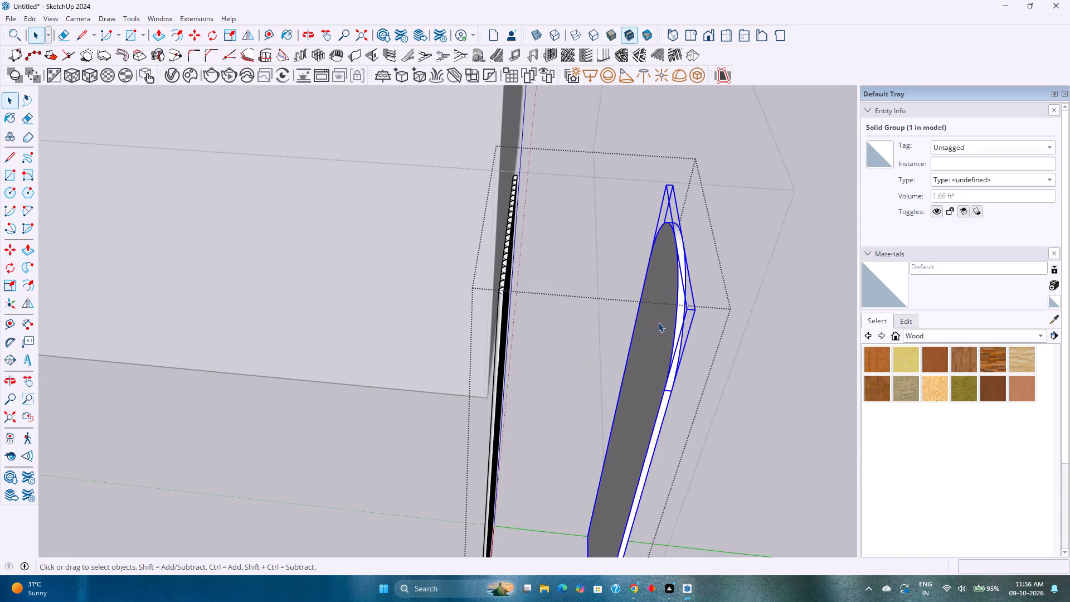
pyautogui.doubleClick(667, 327)
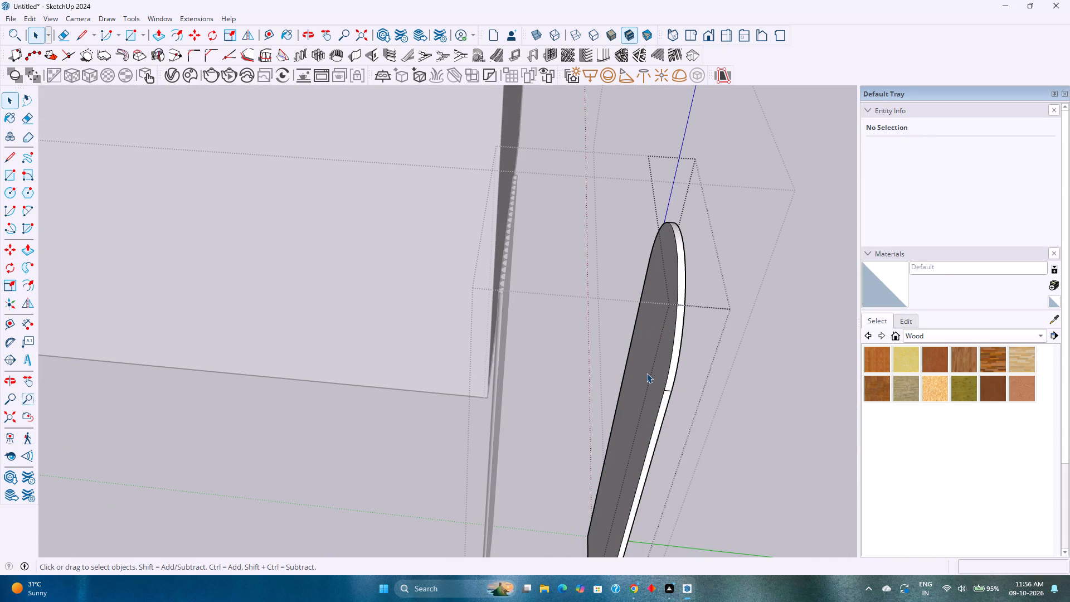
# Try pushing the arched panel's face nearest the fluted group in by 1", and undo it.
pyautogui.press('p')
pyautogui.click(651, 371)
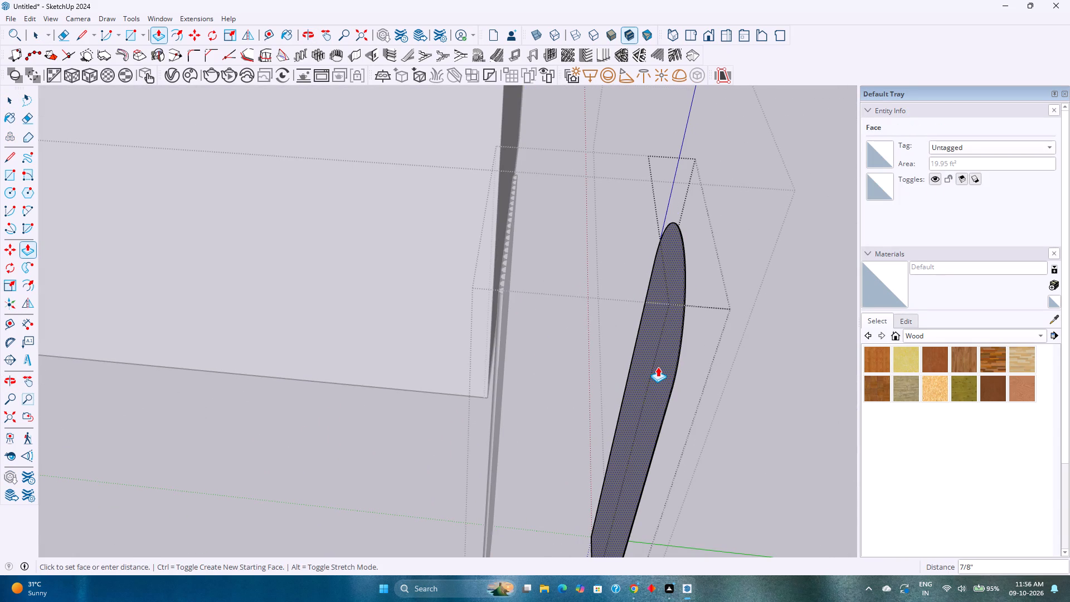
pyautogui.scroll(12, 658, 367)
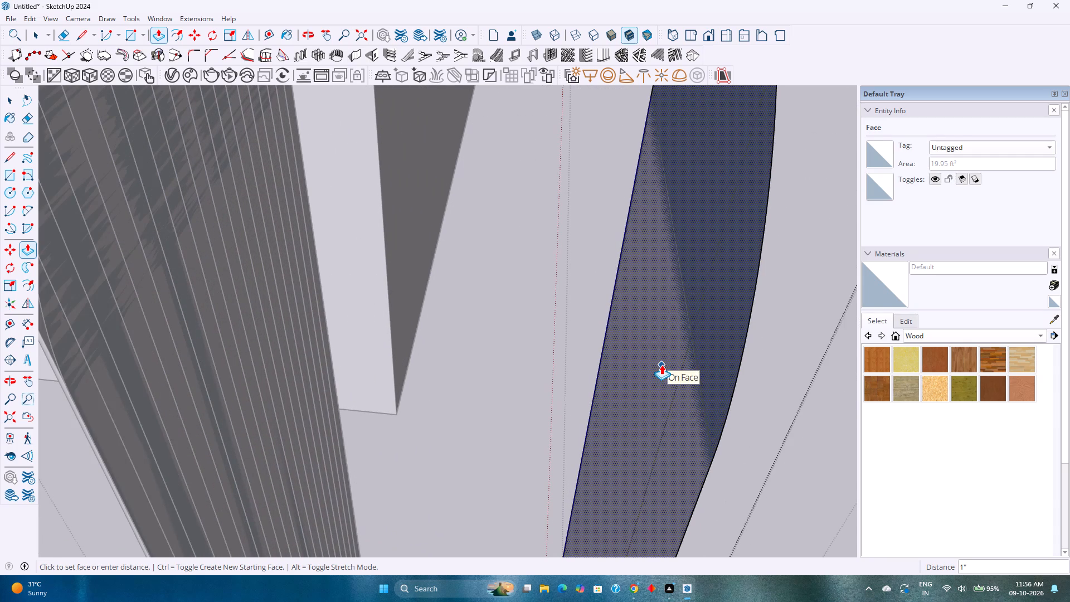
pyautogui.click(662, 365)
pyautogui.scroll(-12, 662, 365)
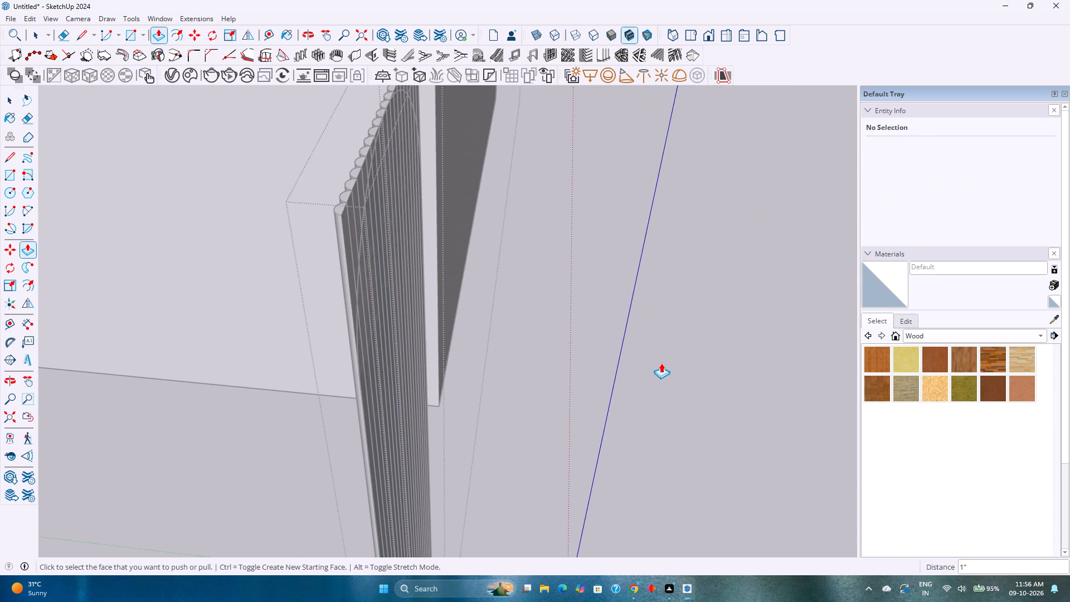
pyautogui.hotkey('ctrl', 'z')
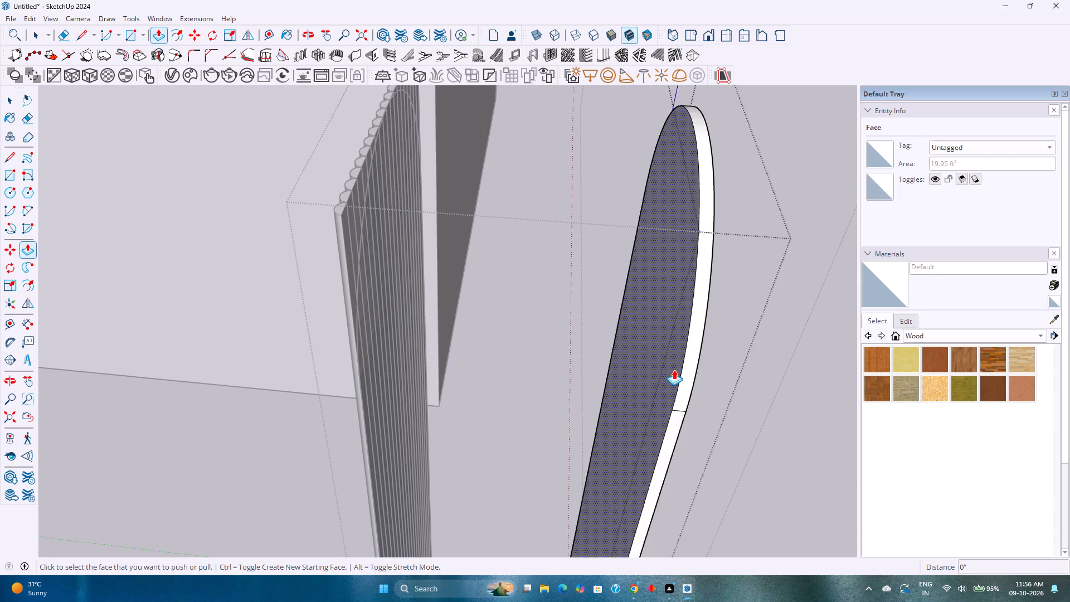
# Push the arched panel's face nearest the fluted group in by 0.9" and exit the panel group.
pyautogui.click(674, 370)
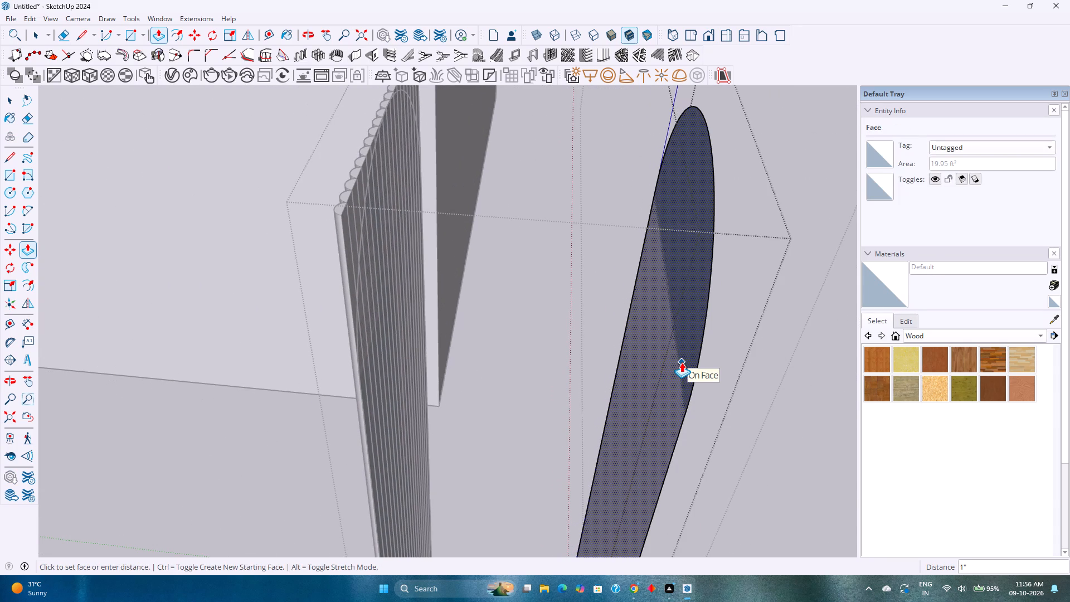
pyautogui.write('0.')
pyautogui.press('9')
pyautogui.press('Return')
pyautogui.press('space')
pyautogui.click(759, 372)
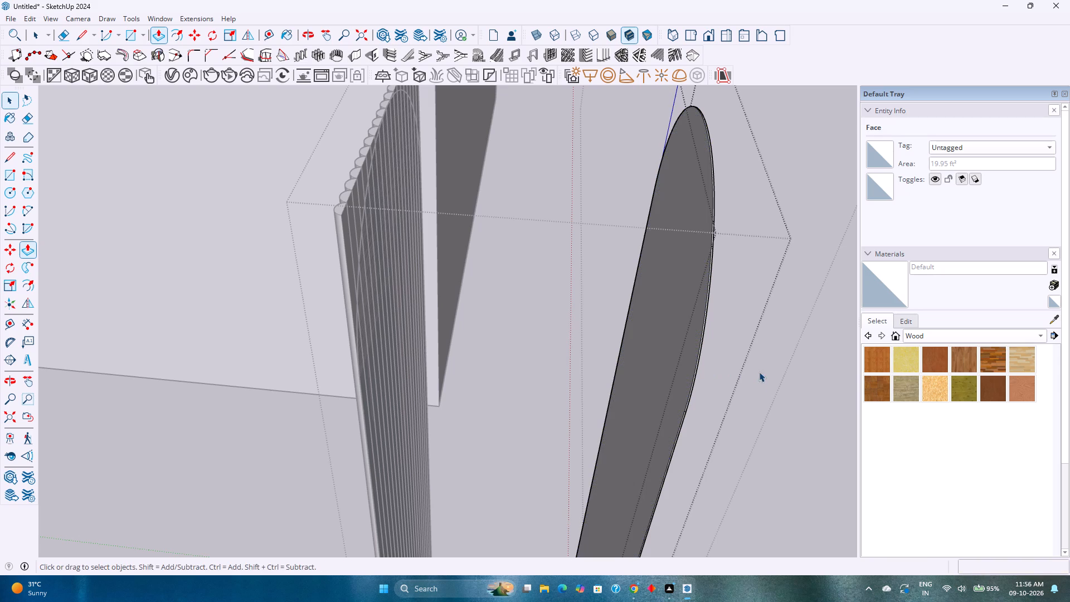
pyautogui.press('Escape')
pyautogui.press('space')
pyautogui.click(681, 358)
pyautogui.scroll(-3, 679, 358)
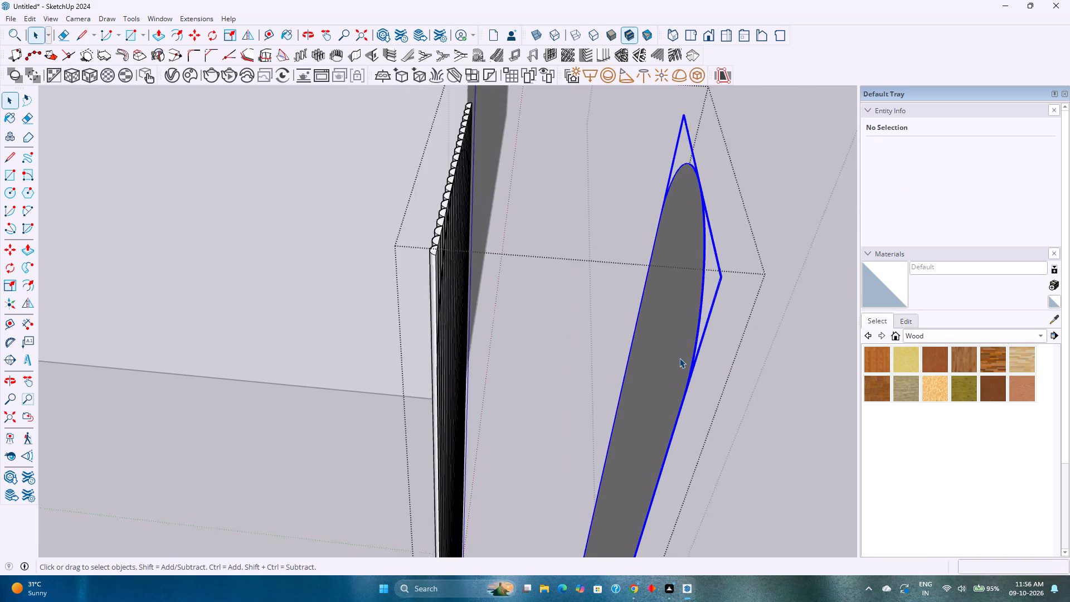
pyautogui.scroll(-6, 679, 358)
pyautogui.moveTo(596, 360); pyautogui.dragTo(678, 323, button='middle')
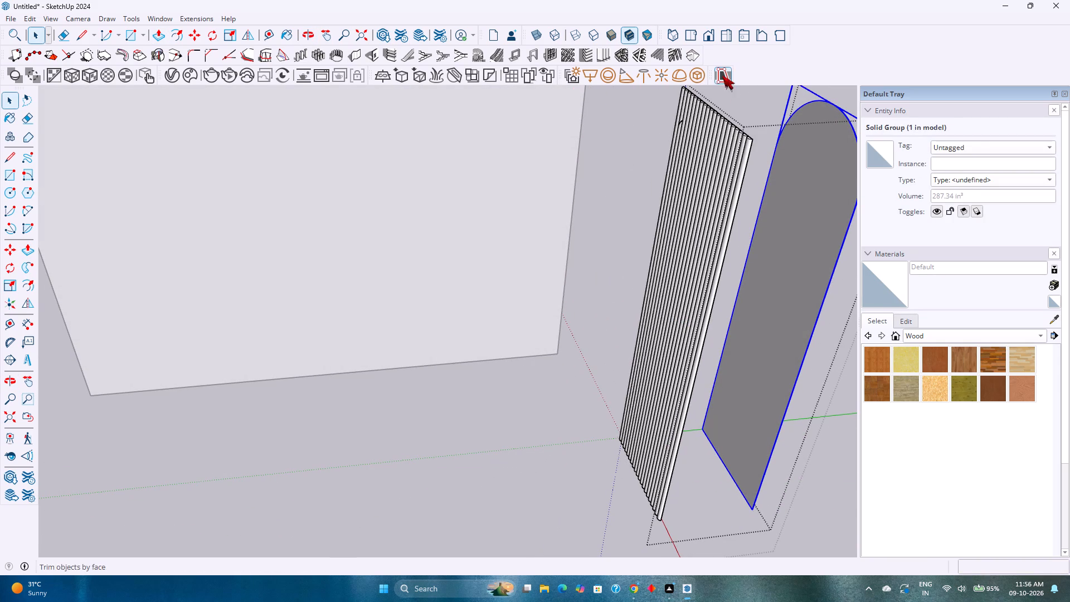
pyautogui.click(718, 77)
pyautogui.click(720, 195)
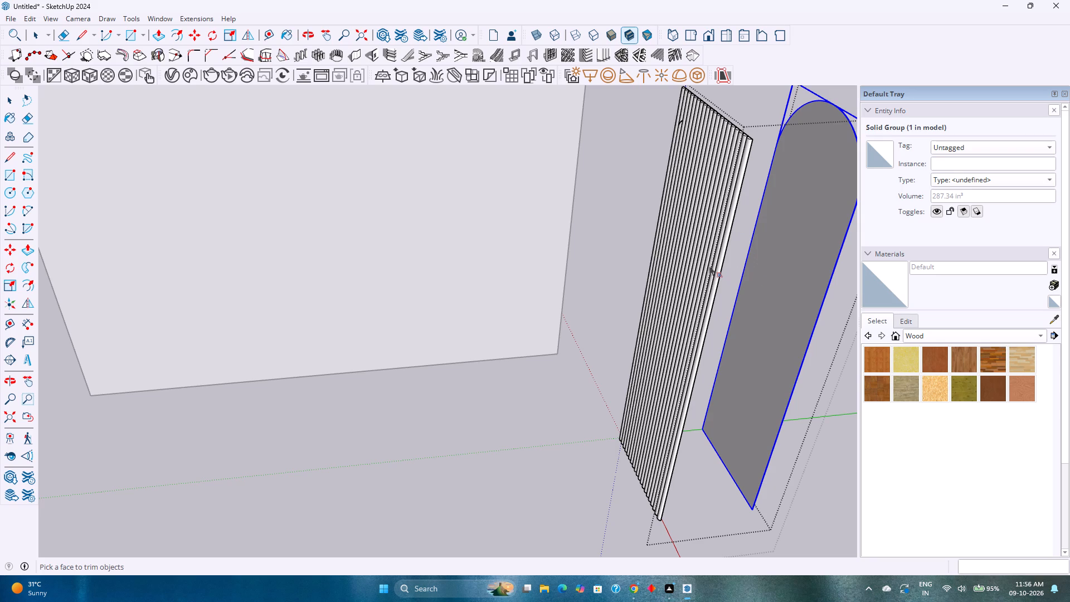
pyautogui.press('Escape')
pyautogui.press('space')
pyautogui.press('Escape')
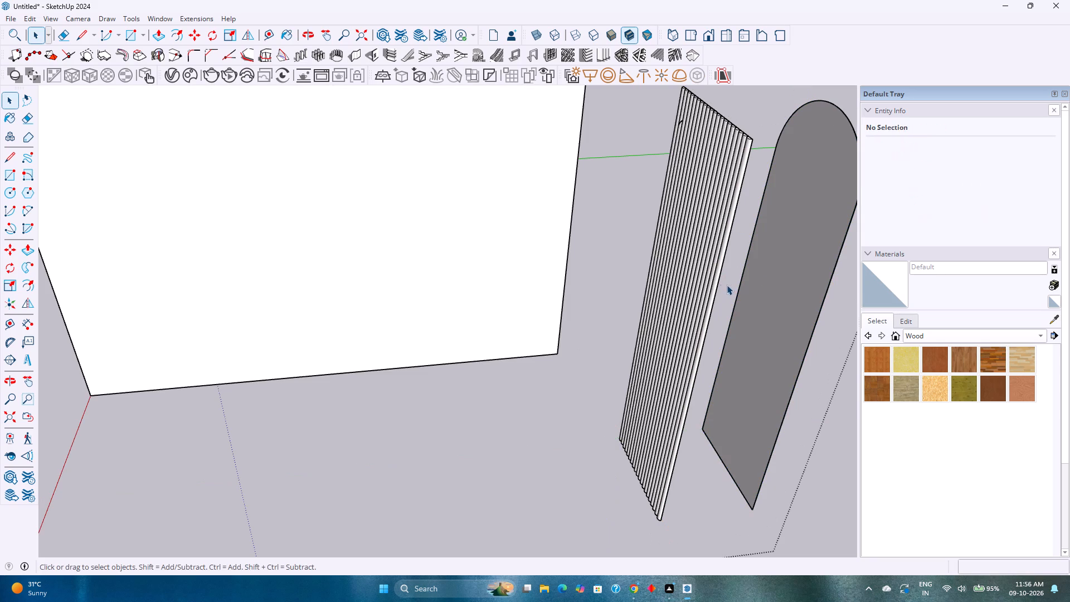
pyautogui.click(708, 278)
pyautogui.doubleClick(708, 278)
# Trim the fluted group using the thinned arched panel's face as the cutting face.
pyautogui.keyDown('shift'); pyautogui.moveTo(719, 278); pyautogui.dragTo(586, 318, button='middle'); pyautogui.keyUp('shift')
pyautogui.click(575, 305)
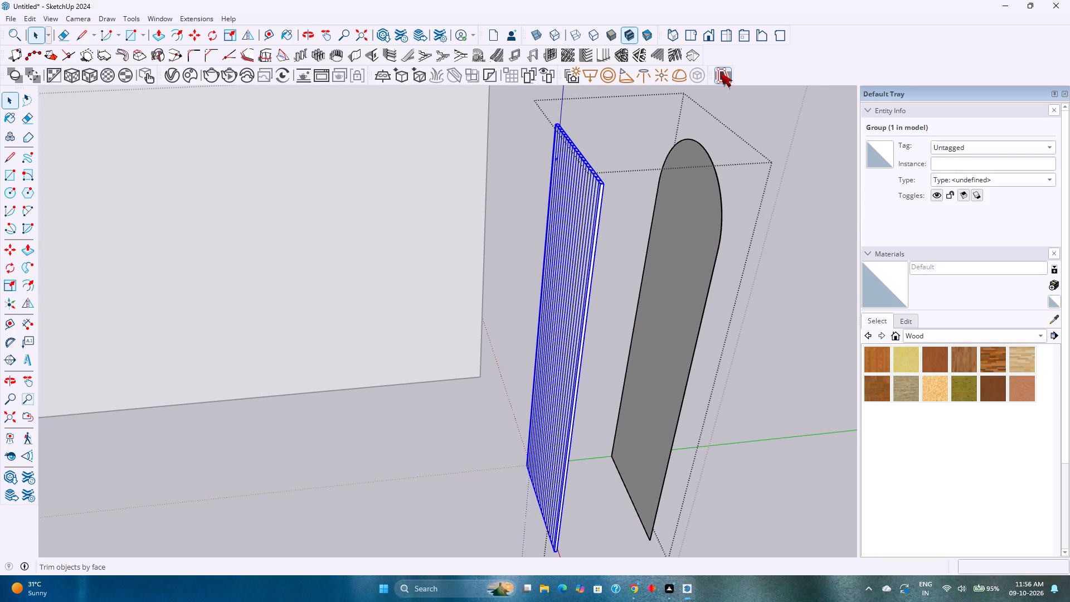
pyautogui.click(723, 71)
pyautogui.click(712, 246)
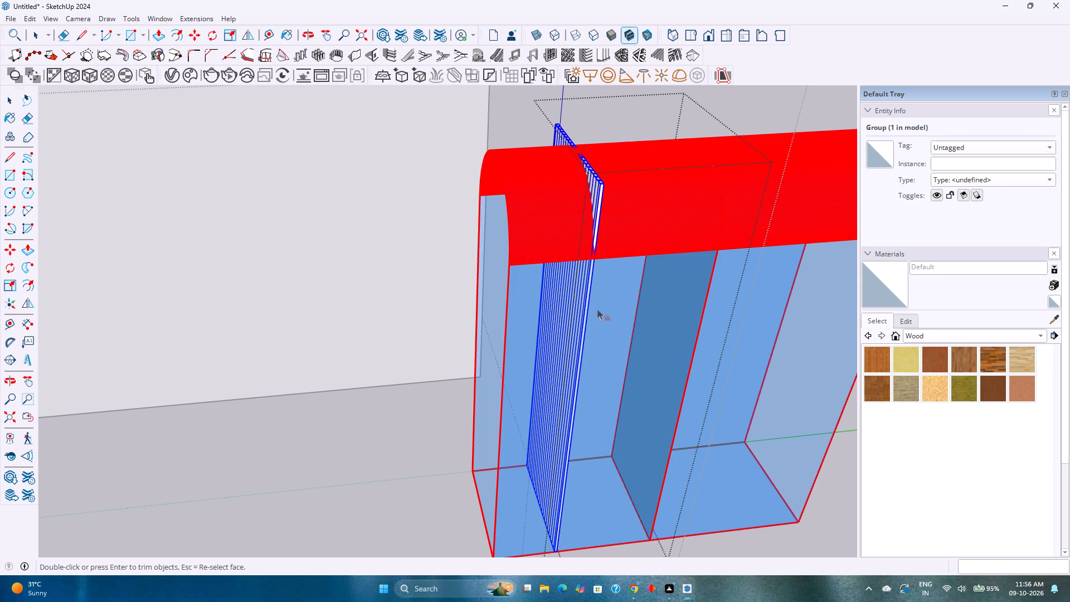
pyautogui.press('Return')
# Examine the fluted group's front, top edge and sides to check the arch trim.
pyautogui.moveTo(558, 338); pyautogui.dragTo(563, 340, button='middle')
pyautogui.moveTo(563, 340); pyautogui.dragTo(736, 324, button='middle')
pyautogui.moveTo(580, 319); pyautogui.dragTo(730, 293, button='middle')
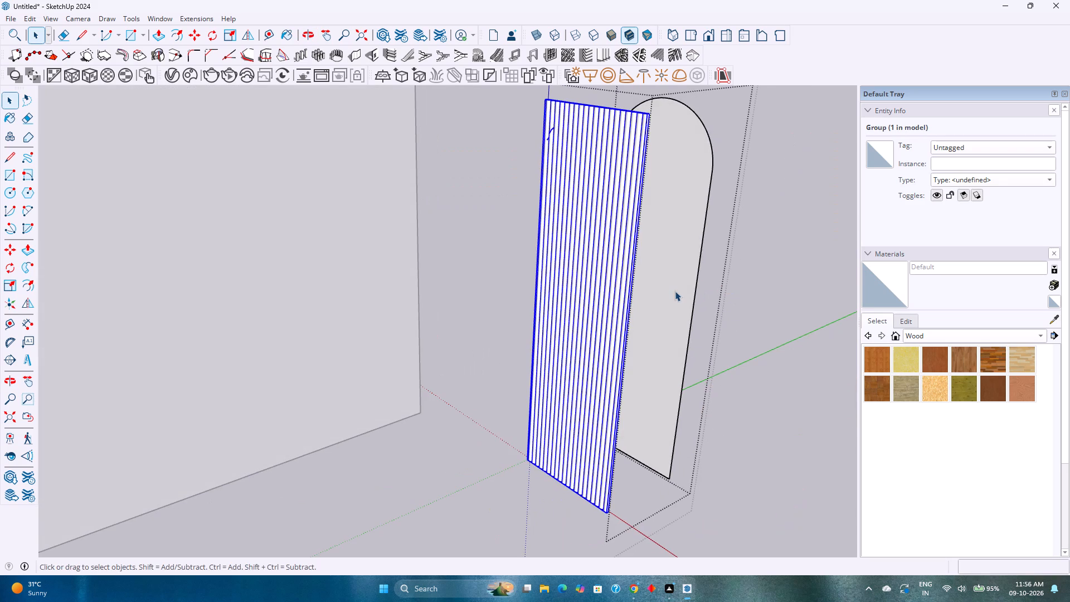
pyautogui.moveTo(675, 291); pyautogui.dragTo(786, 298, button='middle')
pyautogui.scroll(6, 682, 168)
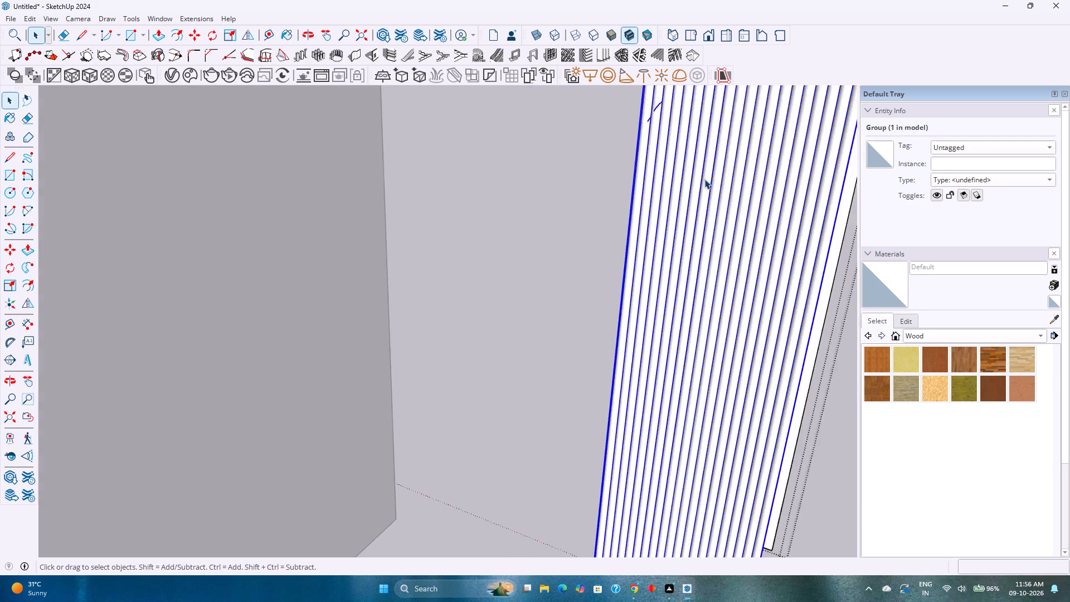
pyautogui.scroll(1, 704, 179)
pyautogui.moveTo(704, 179); pyautogui.dragTo(577, 282, button='middle')
pyautogui.keyDown('shift'); pyautogui.moveTo(601, 274); pyautogui.dragTo(481, 326, button='middle'); pyautogui.keyUp('shift')
pyautogui.moveTo(539, 326); pyautogui.dragTo(455, 318, button='middle')
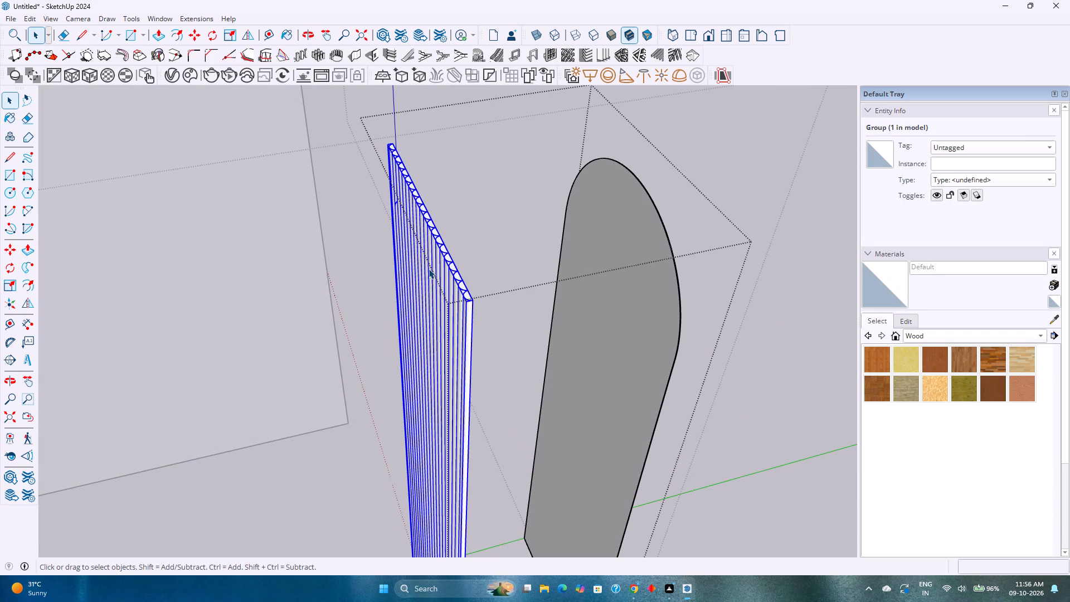
pyautogui.scroll(6, 398, 242)
pyautogui.moveTo(410, 246); pyautogui.dragTo(630, 269, button='middle')
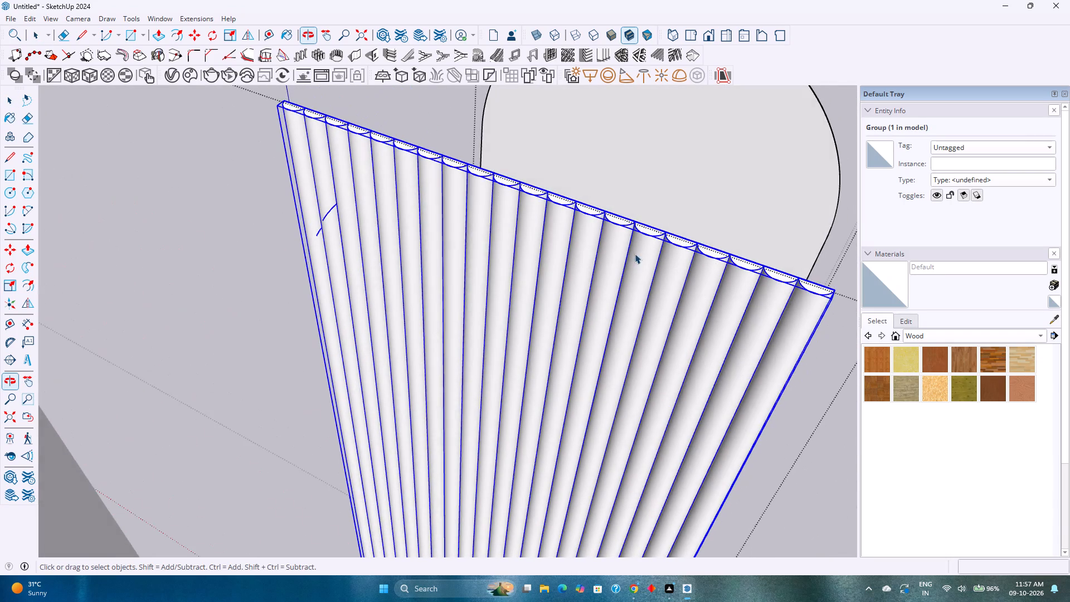
pyautogui.scroll(6, 359, 247)
pyautogui.moveTo(352, 234); pyautogui.dragTo(666, 268, button='middle')
pyautogui.moveTo(304, 323); pyautogui.dragTo(349, 305, button='middle')
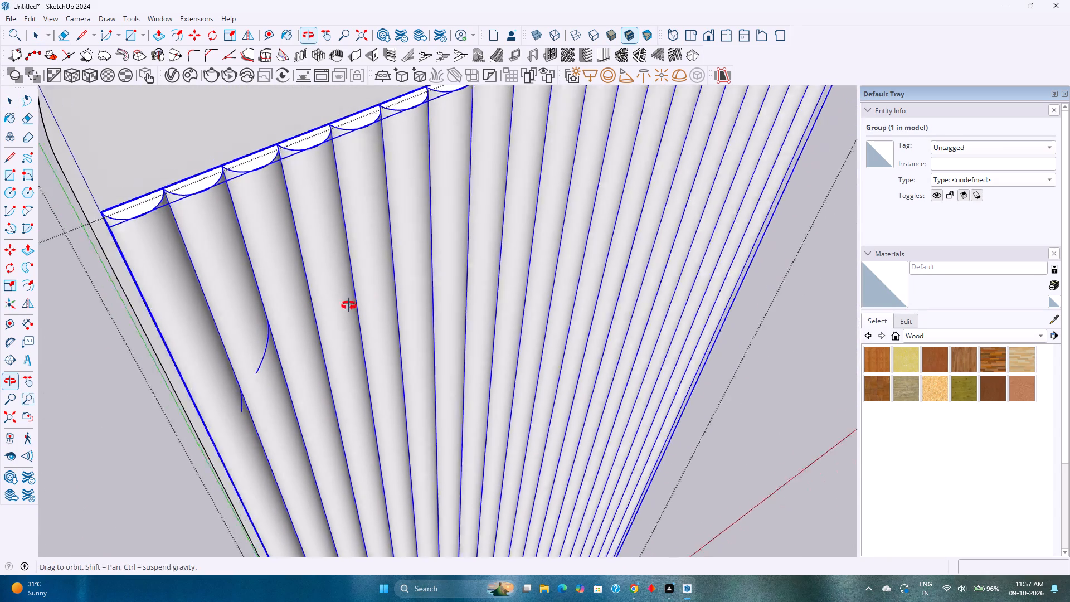
pyautogui.moveTo(349, 305); pyautogui.dragTo(522, 248, button='middle')
pyautogui.scroll(-9, 396, 336)
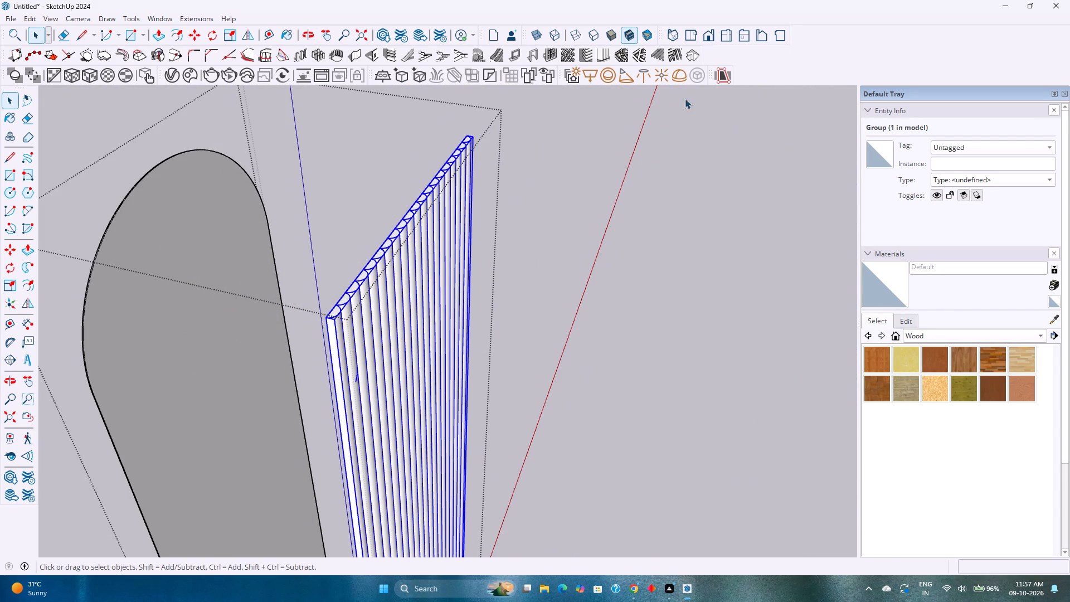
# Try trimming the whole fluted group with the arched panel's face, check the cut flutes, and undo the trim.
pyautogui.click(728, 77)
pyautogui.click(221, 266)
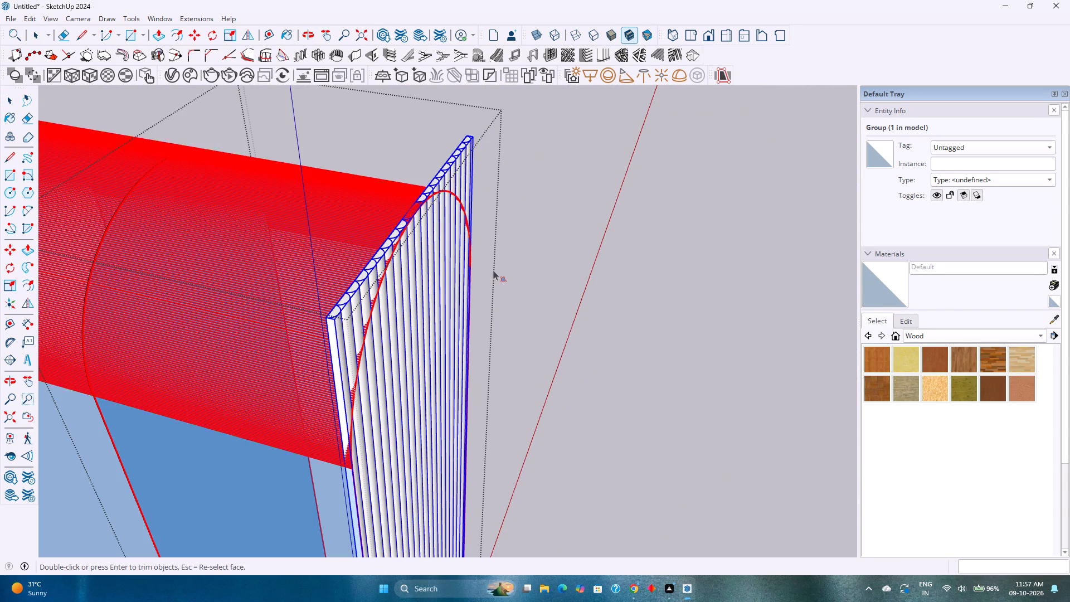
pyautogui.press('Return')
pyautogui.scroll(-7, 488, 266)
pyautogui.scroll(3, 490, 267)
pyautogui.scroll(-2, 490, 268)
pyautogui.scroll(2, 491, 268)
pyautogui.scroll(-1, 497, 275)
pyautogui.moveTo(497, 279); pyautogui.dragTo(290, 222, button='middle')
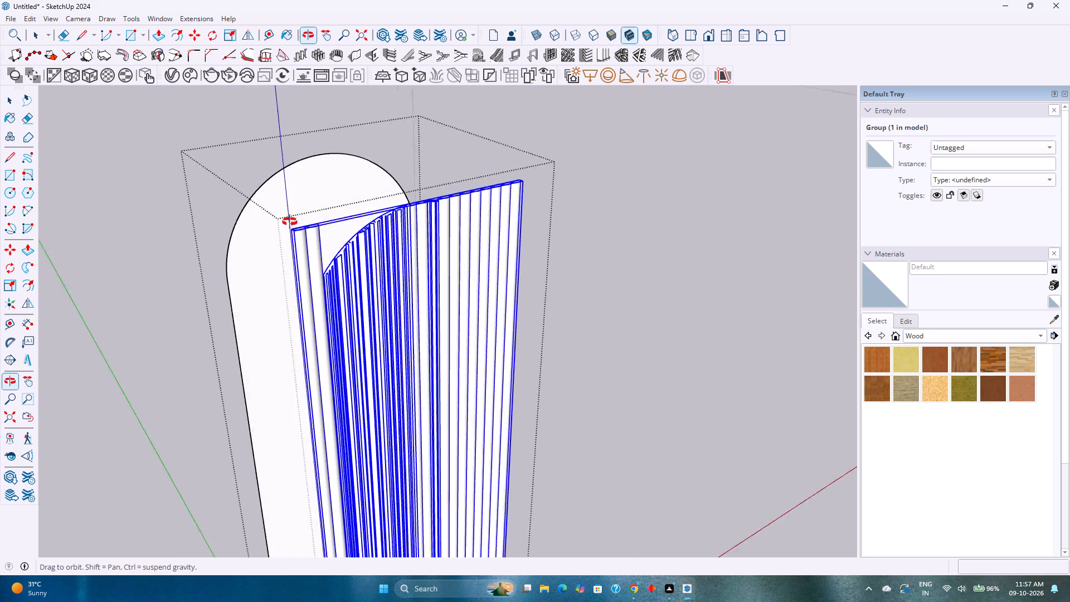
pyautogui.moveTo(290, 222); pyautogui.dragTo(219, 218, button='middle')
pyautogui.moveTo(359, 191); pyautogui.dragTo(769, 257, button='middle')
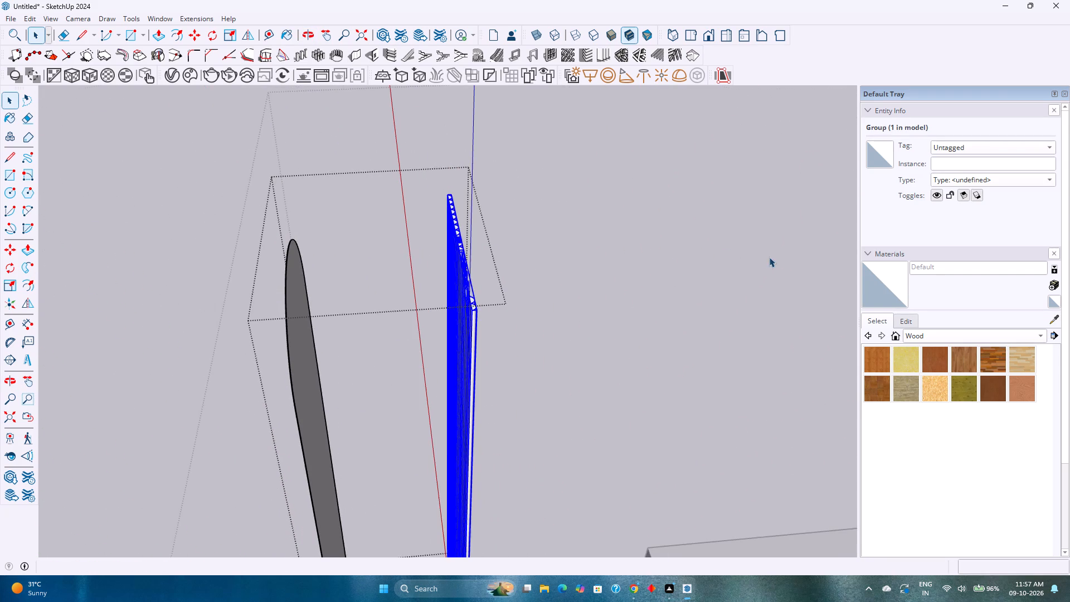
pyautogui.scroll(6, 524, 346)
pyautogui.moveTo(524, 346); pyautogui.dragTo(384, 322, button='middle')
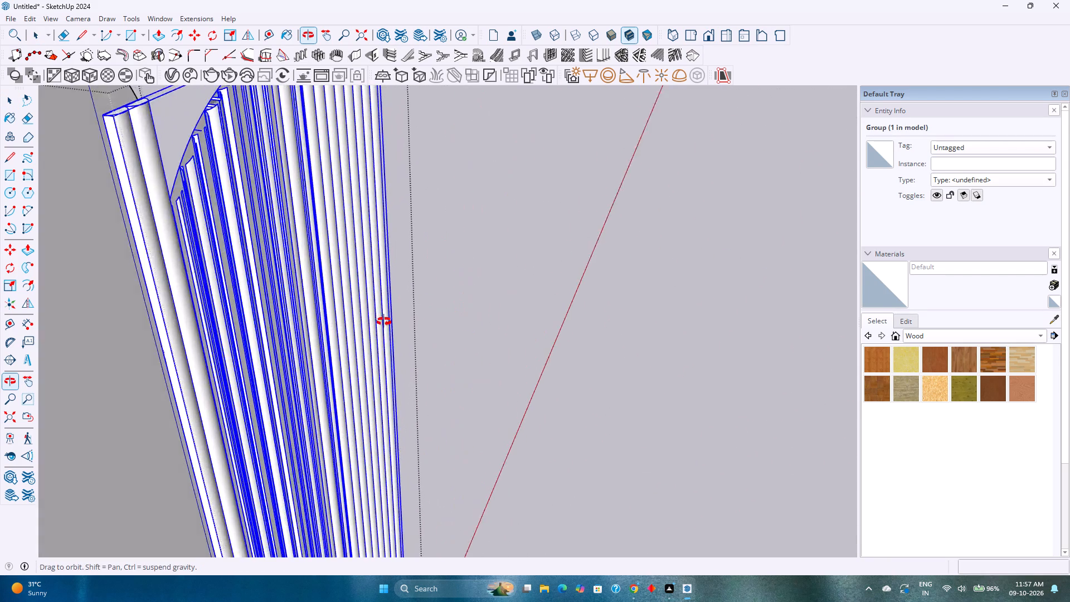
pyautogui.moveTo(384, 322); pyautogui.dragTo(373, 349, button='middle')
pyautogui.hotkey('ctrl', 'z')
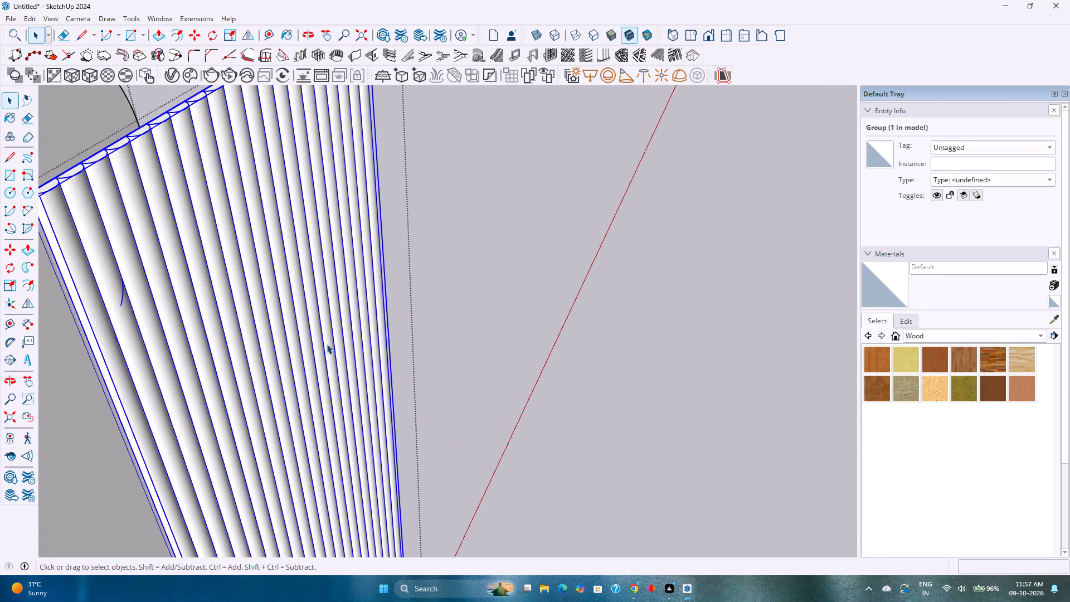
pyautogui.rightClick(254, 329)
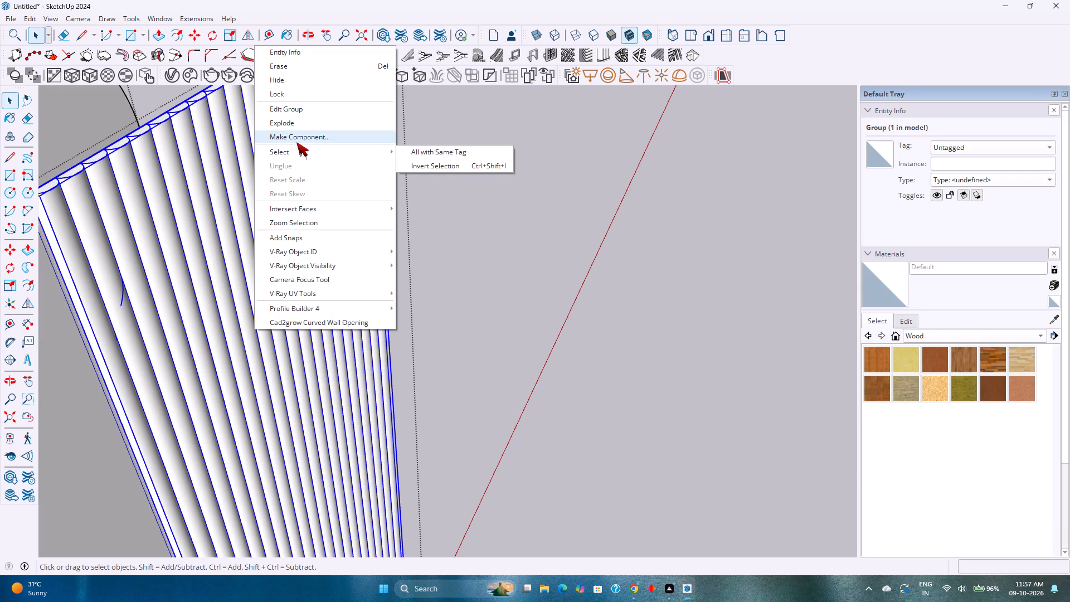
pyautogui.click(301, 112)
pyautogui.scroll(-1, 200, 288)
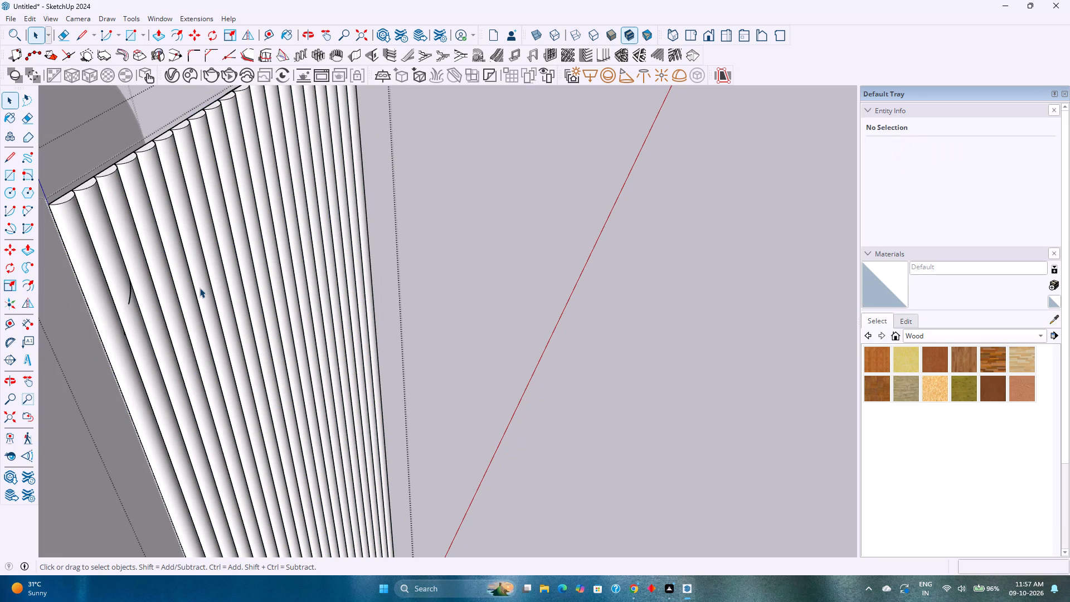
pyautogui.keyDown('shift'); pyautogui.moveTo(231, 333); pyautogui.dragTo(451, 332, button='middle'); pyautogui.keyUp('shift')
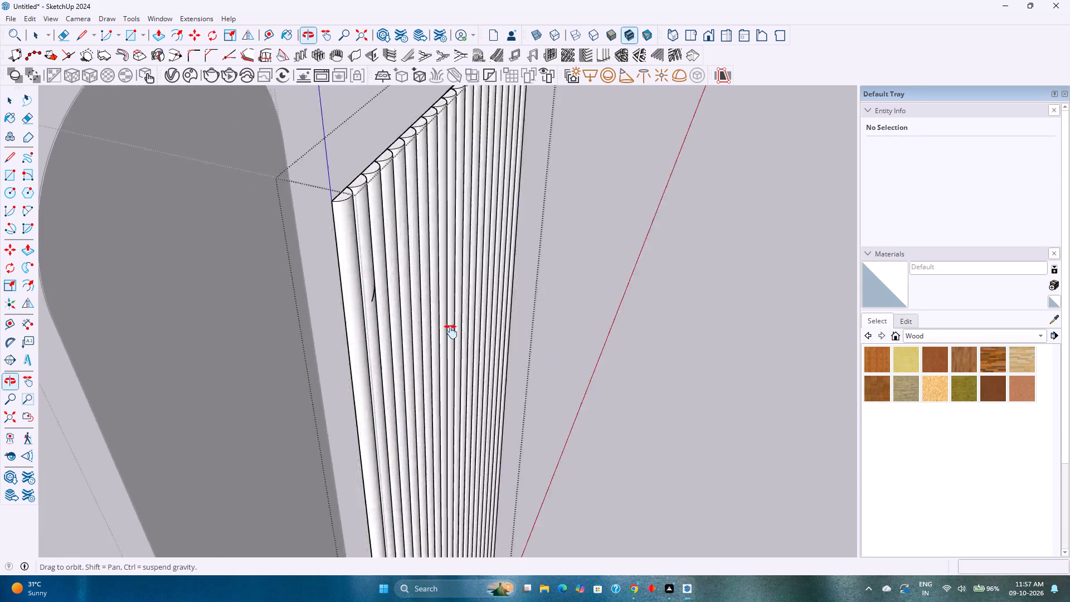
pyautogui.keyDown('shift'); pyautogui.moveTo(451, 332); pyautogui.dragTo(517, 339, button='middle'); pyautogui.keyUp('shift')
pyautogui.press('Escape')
# Trim the fluted group again using the arched panel's face as the cutting face.
pyautogui.click(515, 327)
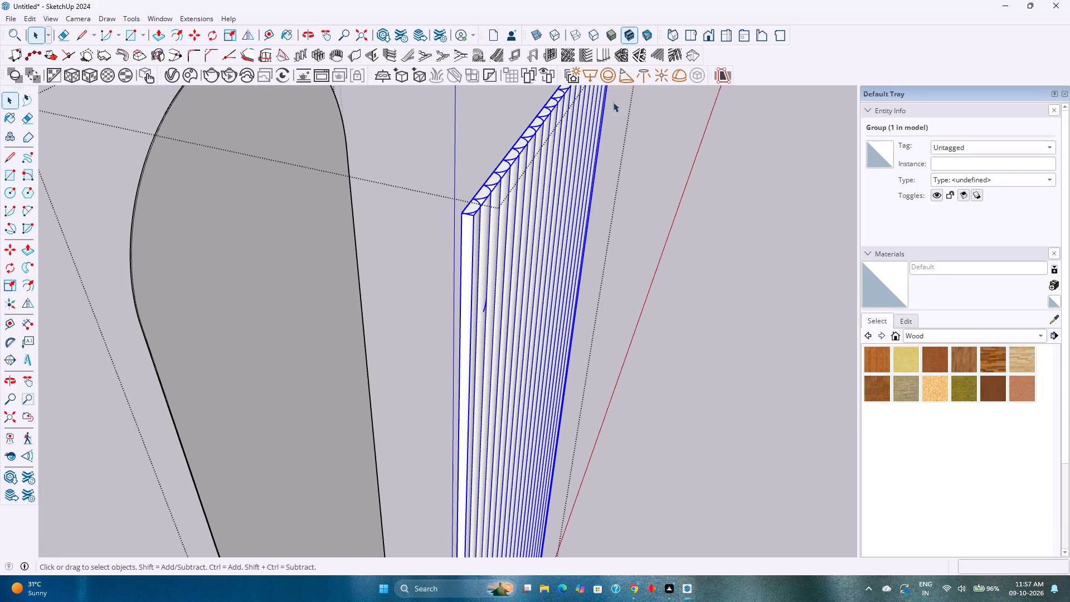
pyautogui.click(721, 77)
pyautogui.click(310, 246)
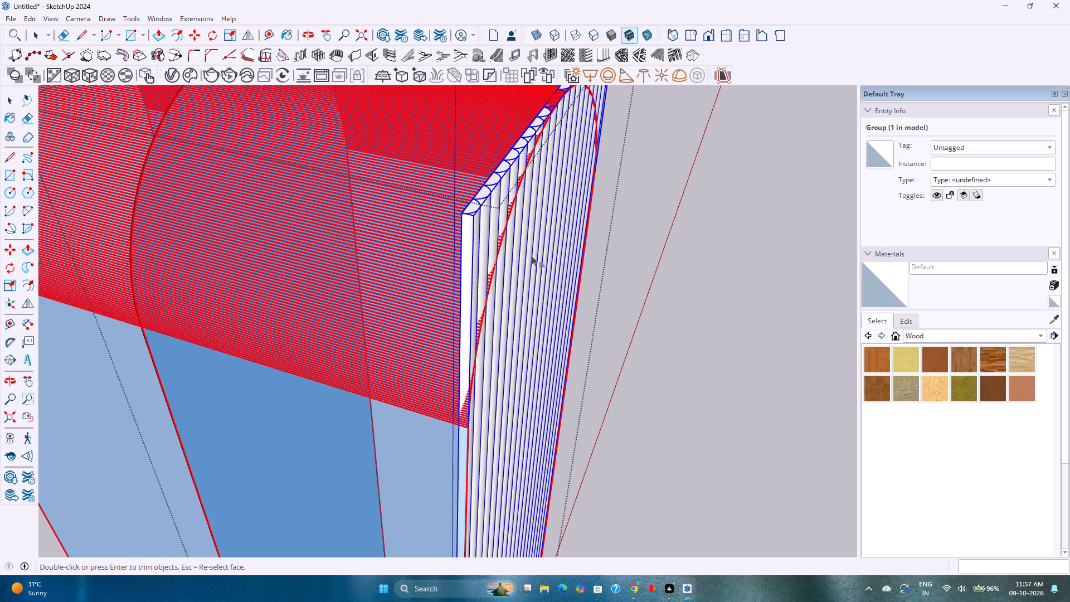
pyautogui.press('Return')
pyautogui.scroll(-1, 718, 294)
pyautogui.moveTo(718, 294); pyautogui.dragTo(663, 319, button='middle')
# Repeat the trim on the partly cut fluted group twice with the arched panel's face and check the flutes from both sides.
pyautogui.click(723, 79)
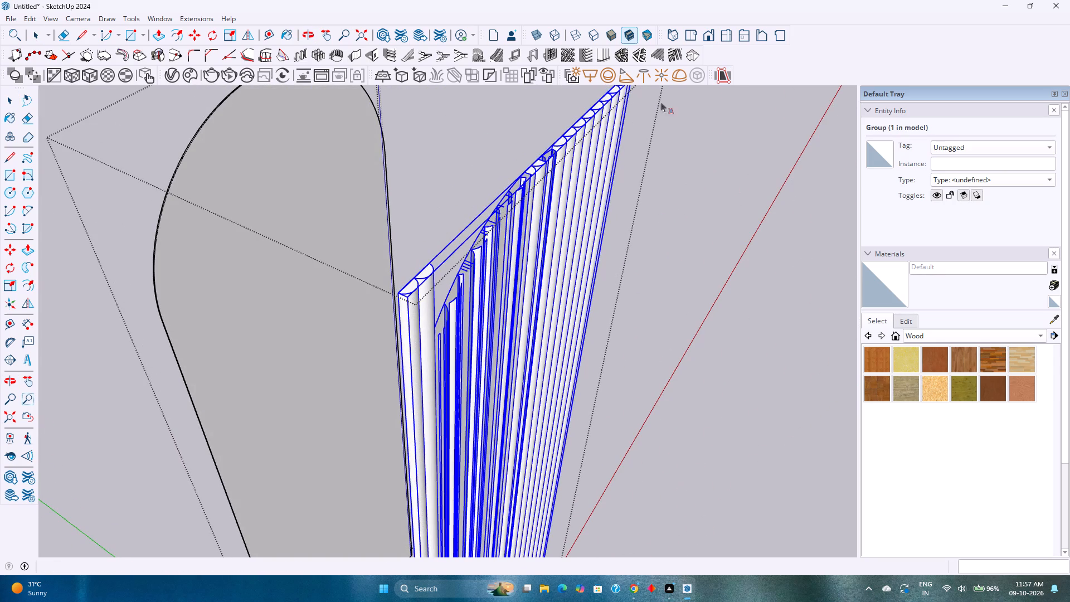
pyautogui.click(310, 179)
pyautogui.press('Return')
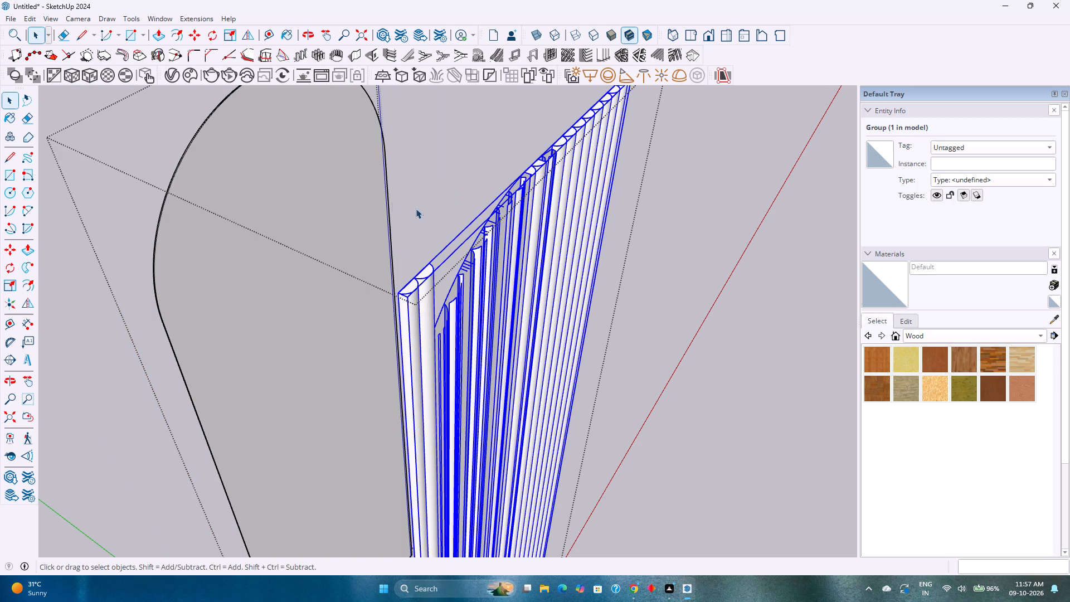
pyautogui.click(721, 76)
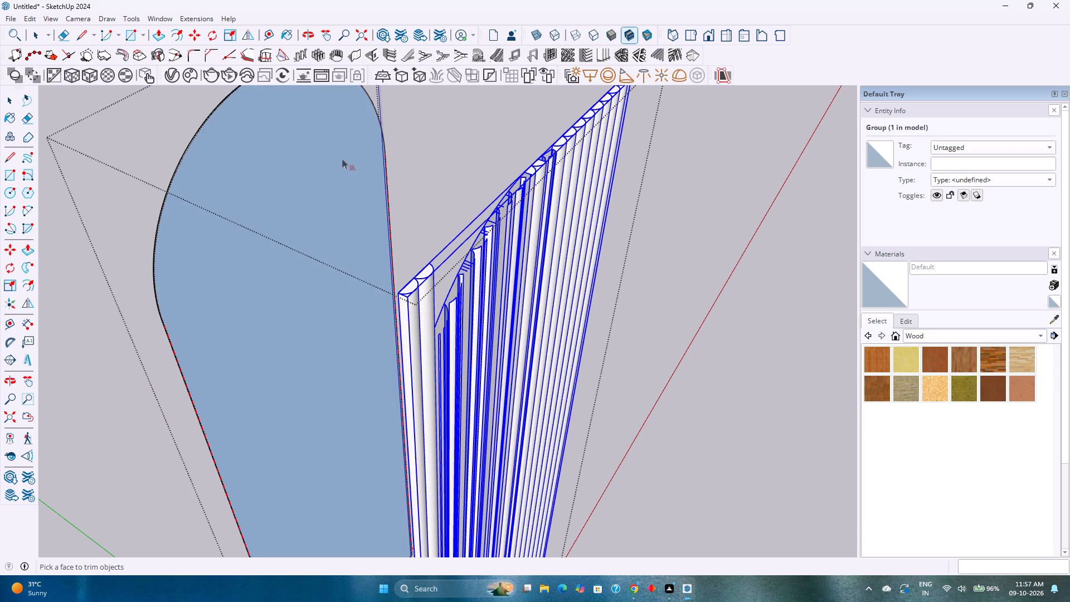
pyautogui.click(340, 155)
pyautogui.press('Return')
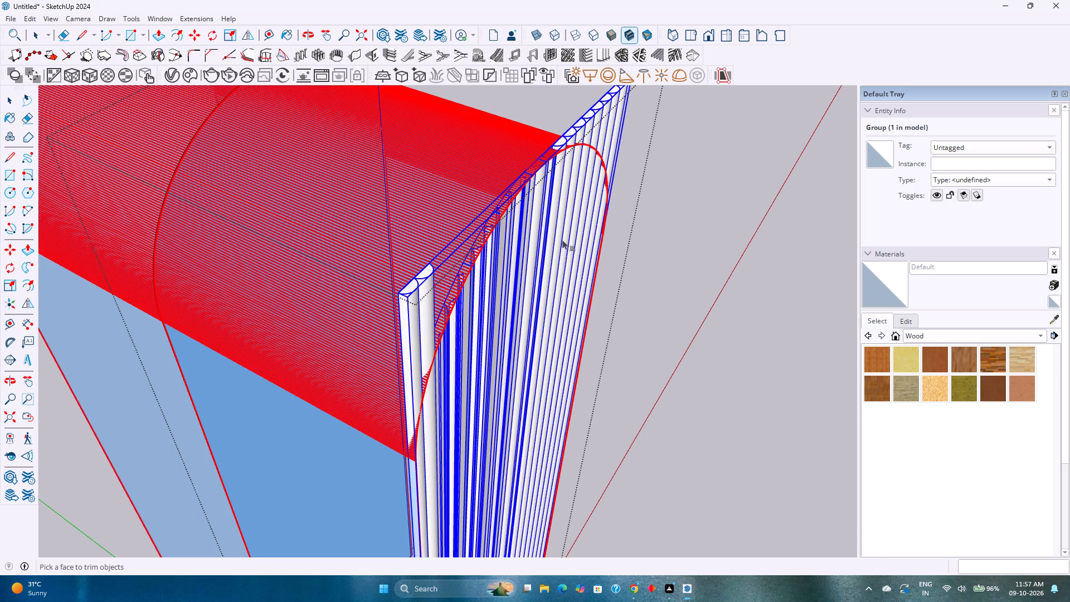
pyautogui.scroll(-1, 622, 326)
pyautogui.moveTo(632, 346); pyautogui.dragTo(402, 280, button='middle')
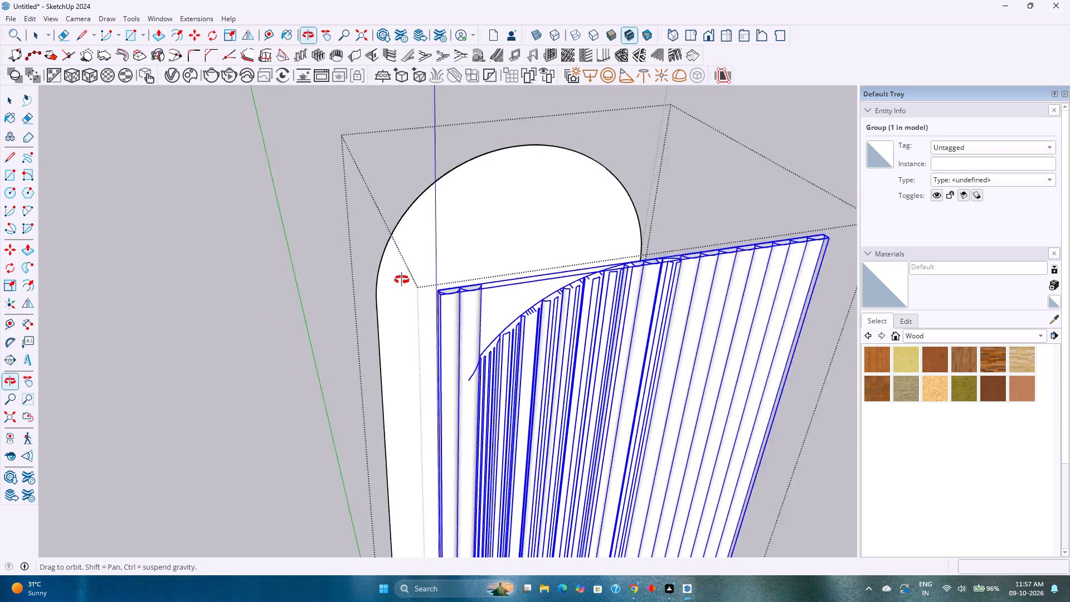
pyautogui.moveTo(402, 280); pyautogui.dragTo(335, 244, button='middle')
pyautogui.scroll(-1, 422, 297)
pyautogui.scroll(-3, 587, 359)
pyautogui.moveTo(588, 359); pyautogui.dragTo(312, 294, button='middle')
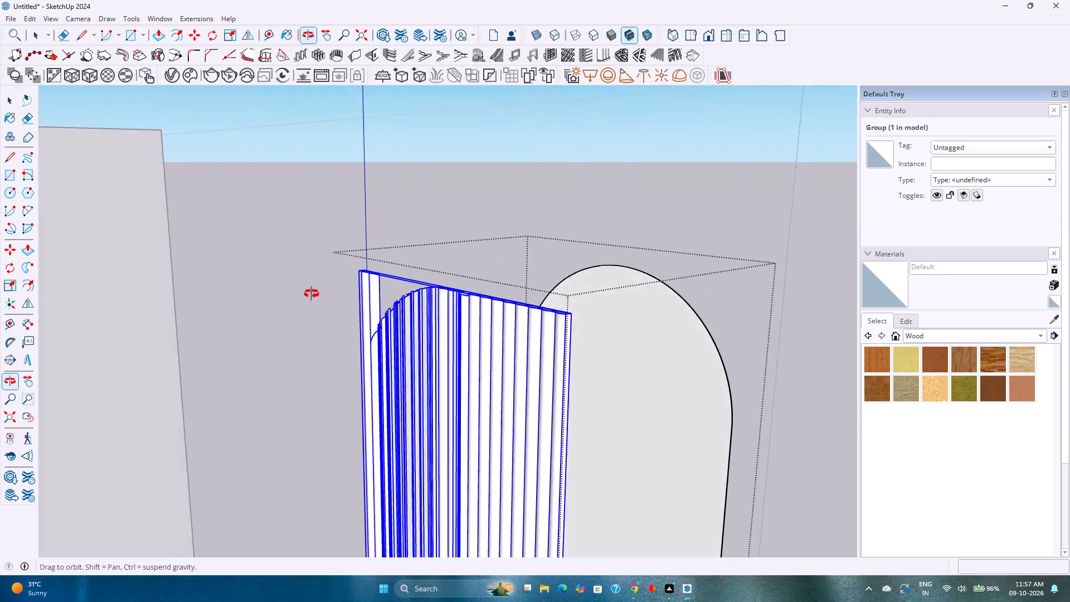
pyautogui.moveTo(312, 294); pyautogui.dragTo(279, 305, button='middle')
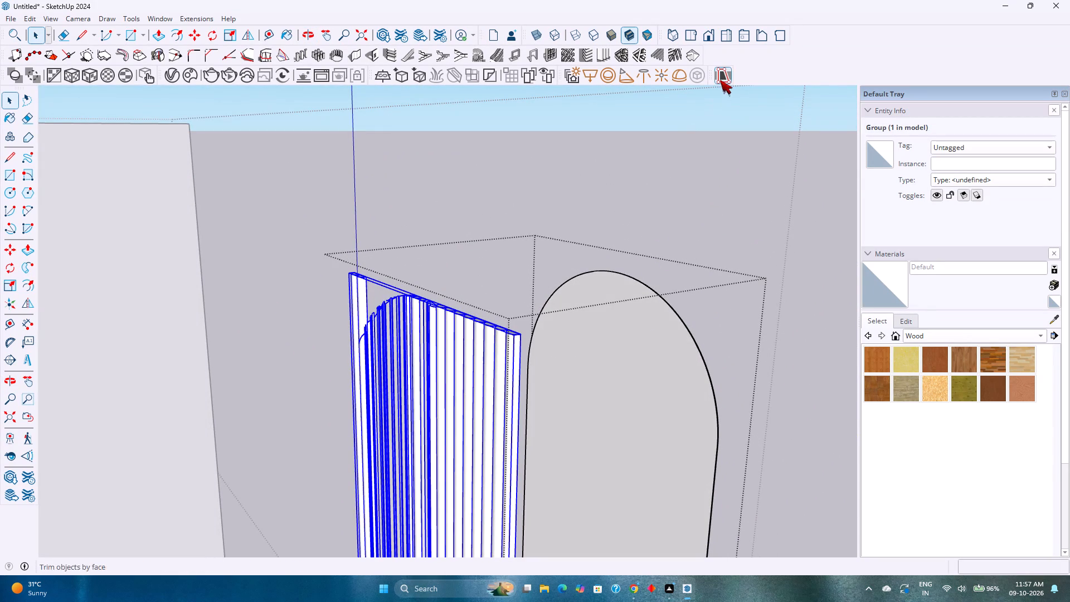
# Run the trim on the fluted group once more with the arched panel's face, and open the group for editing.
pyautogui.click(720, 80)
pyautogui.click(641, 346)
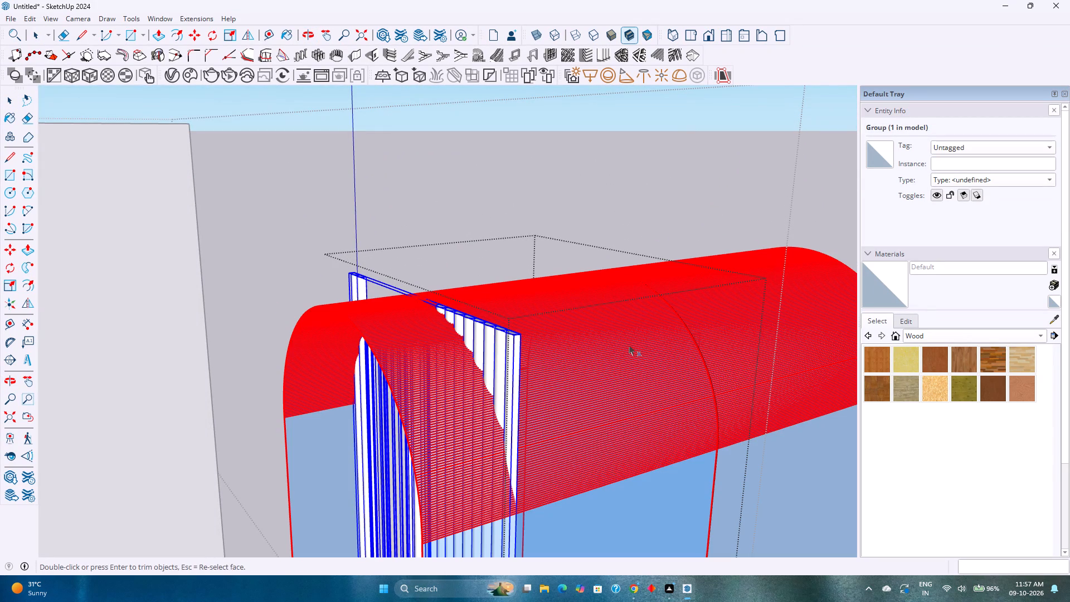
pyautogui.press('Return')
pyautogui.press('Return')
pyautogui.press('Return')
pyautogui.press('Return')
pyautogui.press('Return')
pyautogui.press('Return')
pyautogui.press('Return')
pyautogui.press('Return')
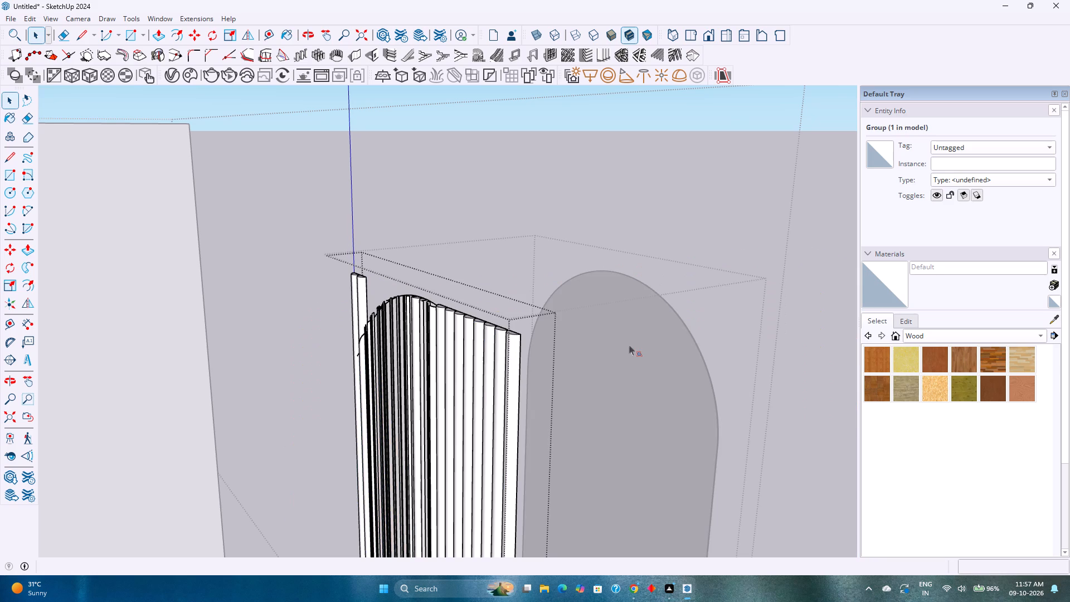
# Trim the single full-height flute 2#15 inside the group to the arch using the panel's face.
pyautogui.moveTo(416, 371); pyautogui.dragTo(562, 293, button='middle')
pyautogui.click(460, 353)
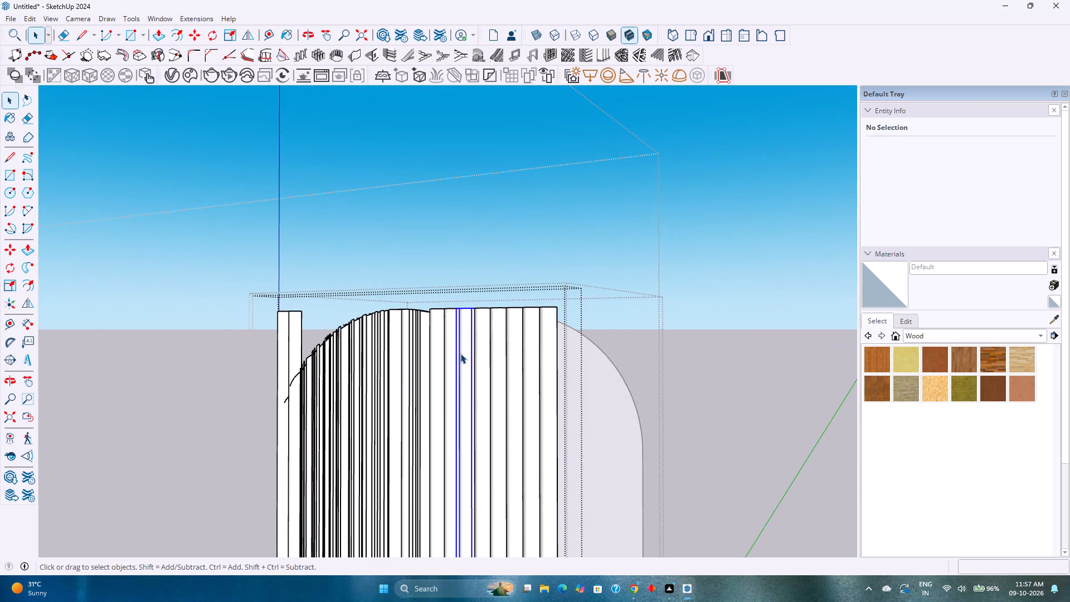
pyautogui.moveTo(696, 362); pyautogui.dragTo(619, 427, button='middle')
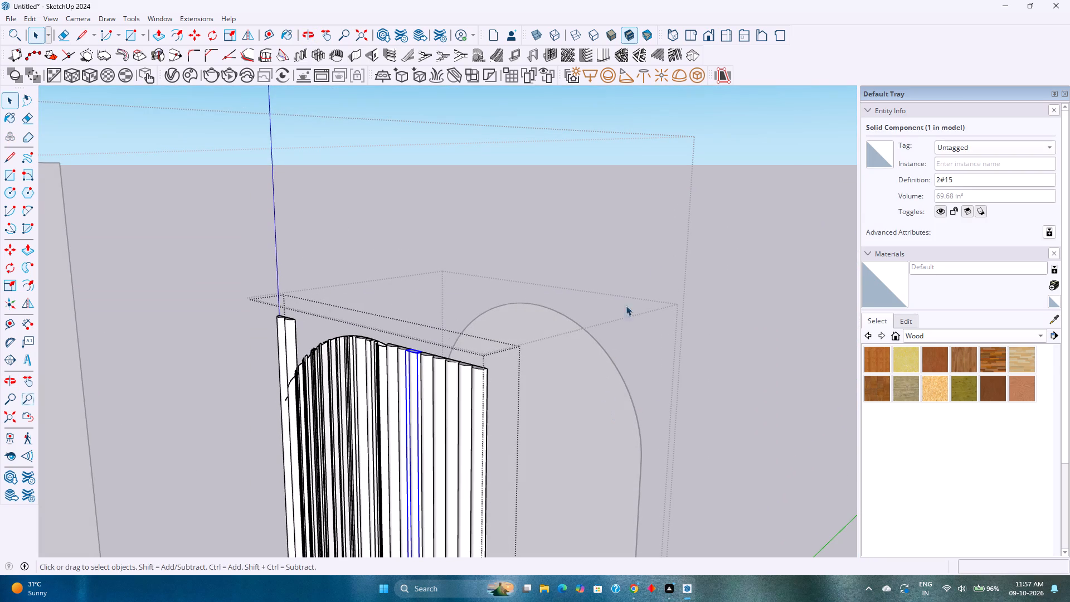
pyautogui.click(722, 79)
pyautogui.press('Escape')
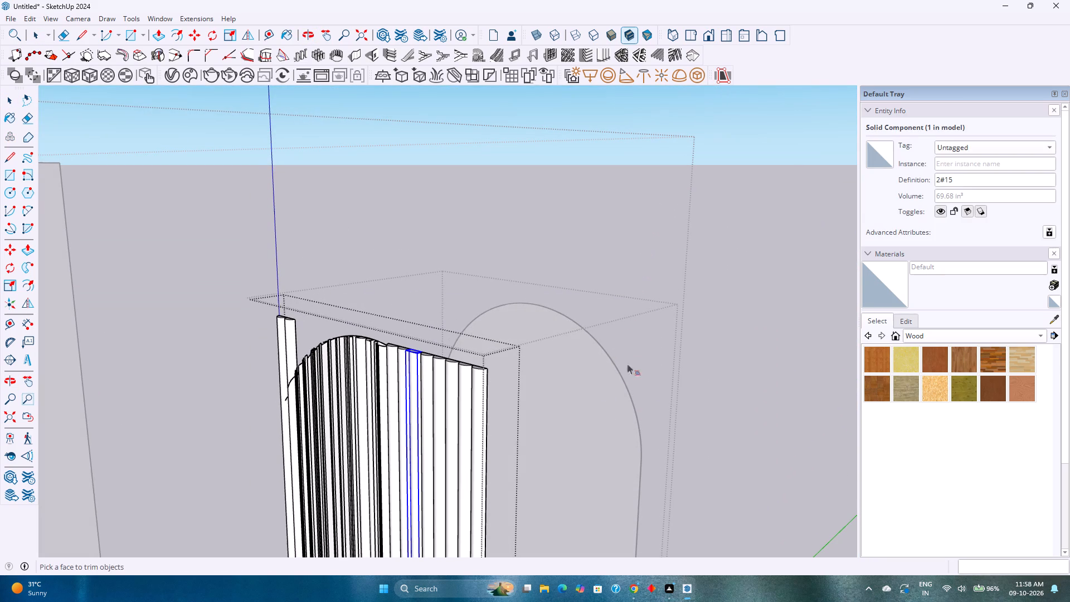
pyautogui.click(601, 387)
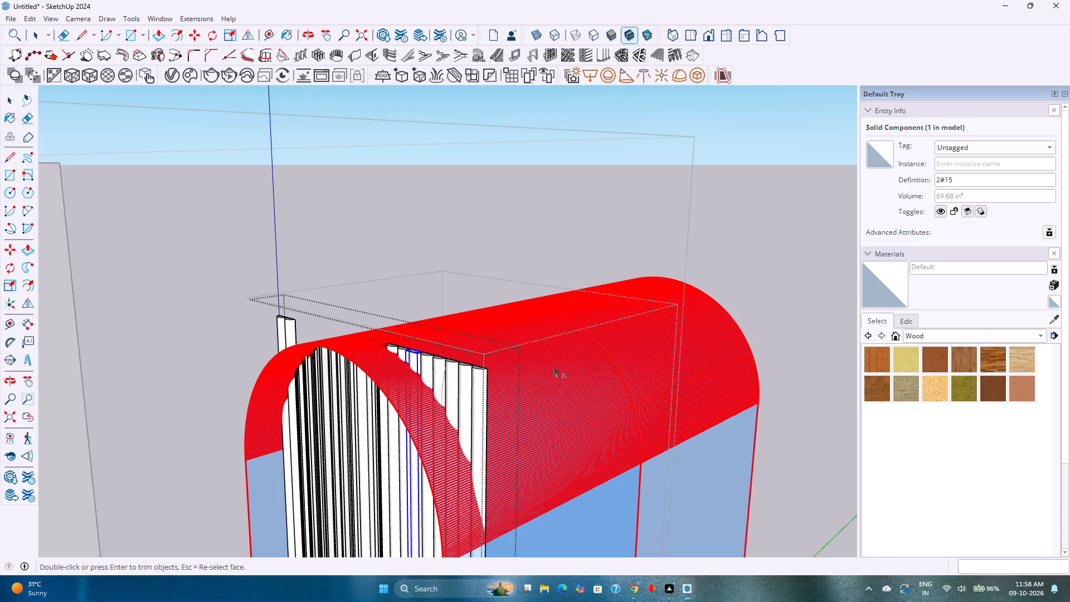
pyautogui.press('Return')
# Trim the next two full-height flutes, 2#16 and 2#17, one at a time with the arched panel's face.
pyautogui.click(429, 370)
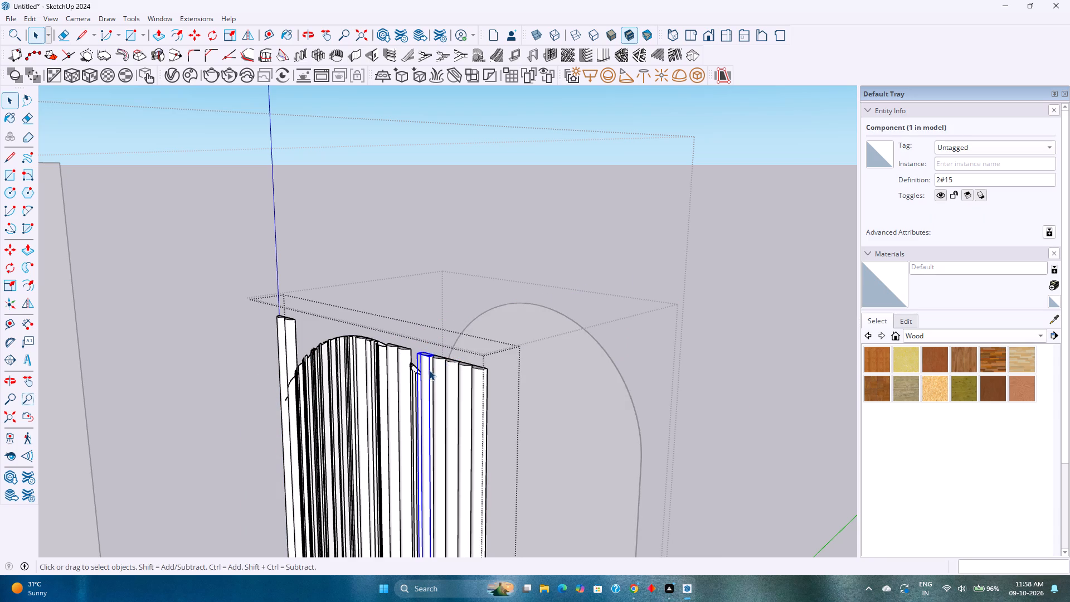
pyautogui.click(721, 76)
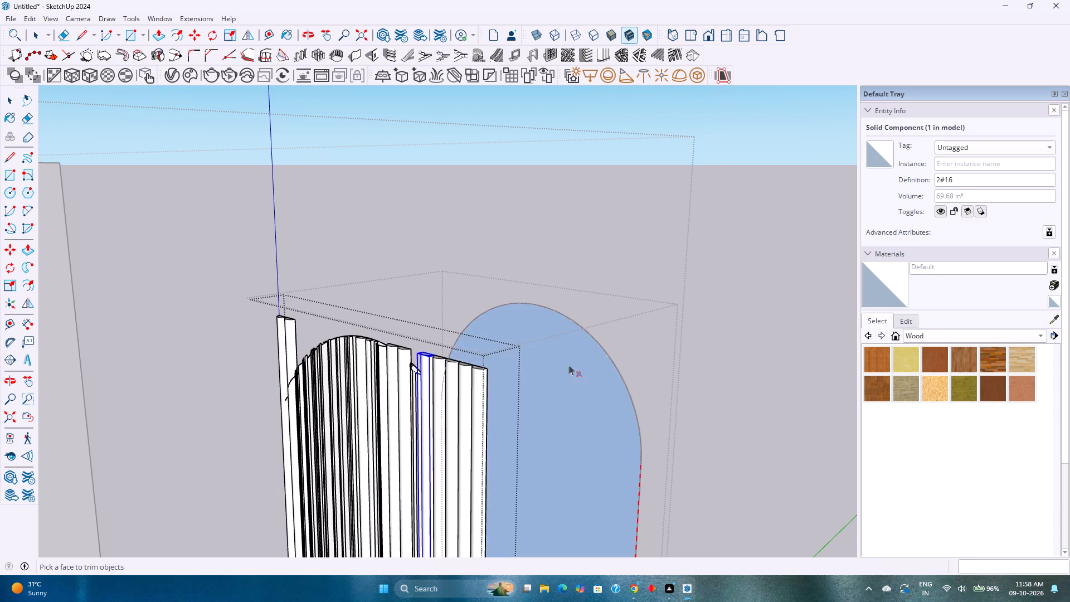
pyautogui.click(568, 387)
pyautogui.press('Return')
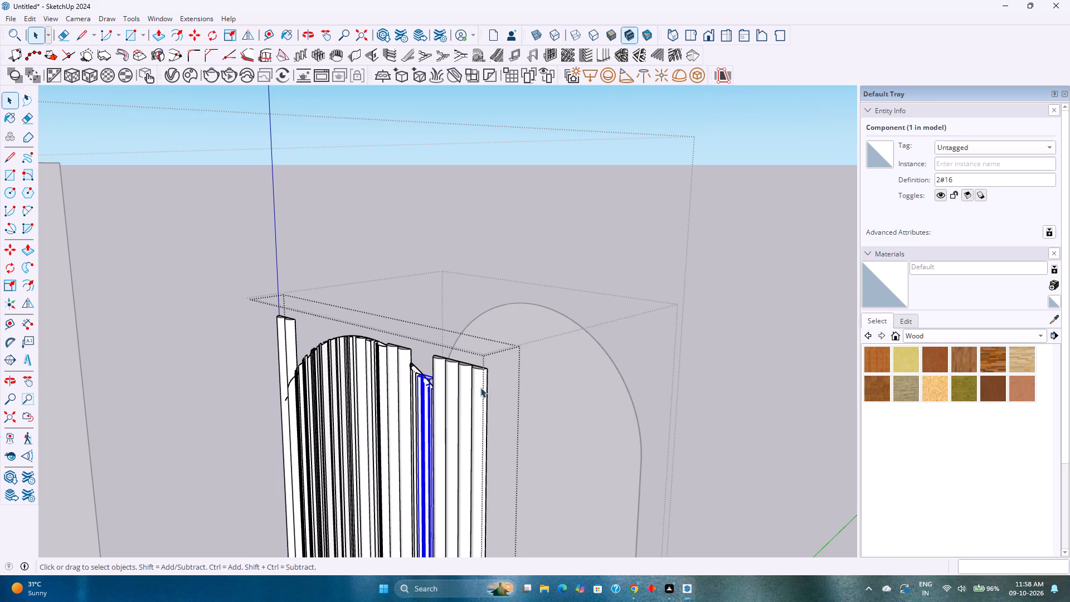
pyautogui.click(435, 382)
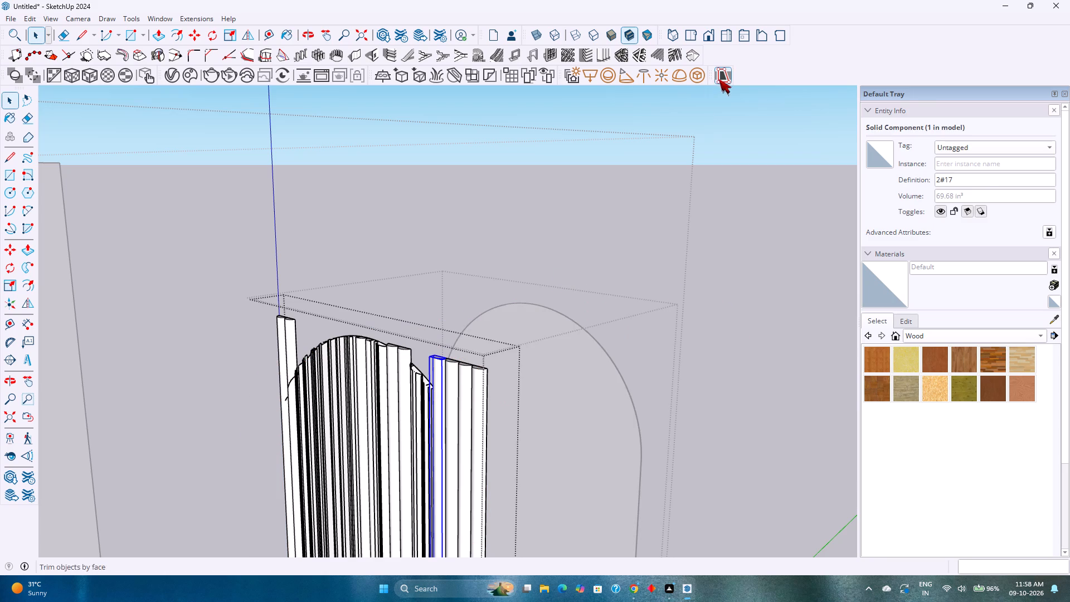
pyautogui.click(719, 79)
pyautogui.click(596, 376)
pyautogui.press('Return')
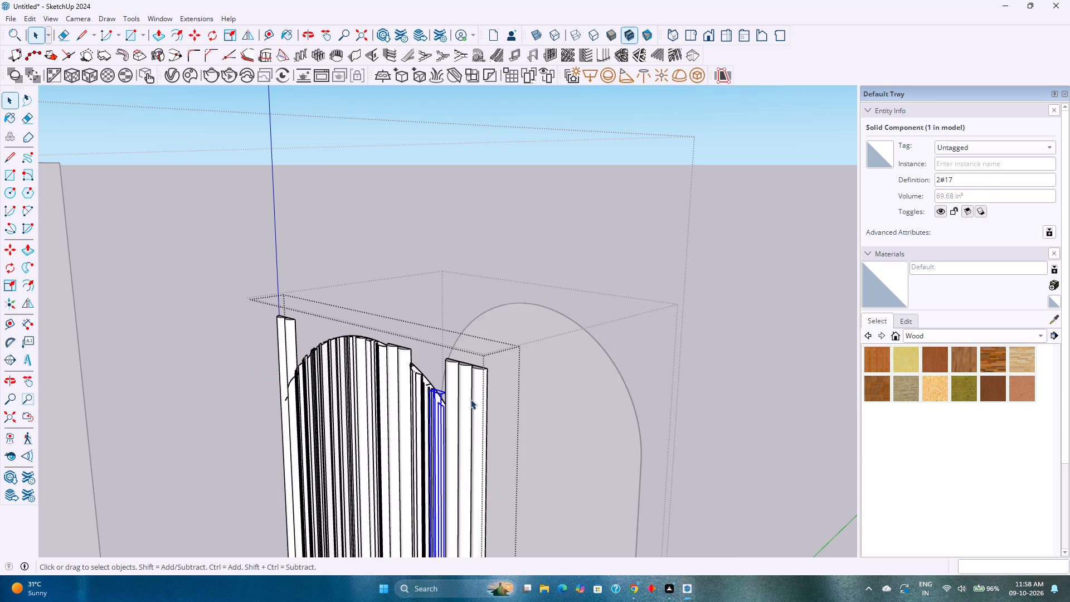
# Trim the following two full-height flutes, 2#18 and 2#19, one at a time with the arched panel's face.
pyautogui.click(456, 420)
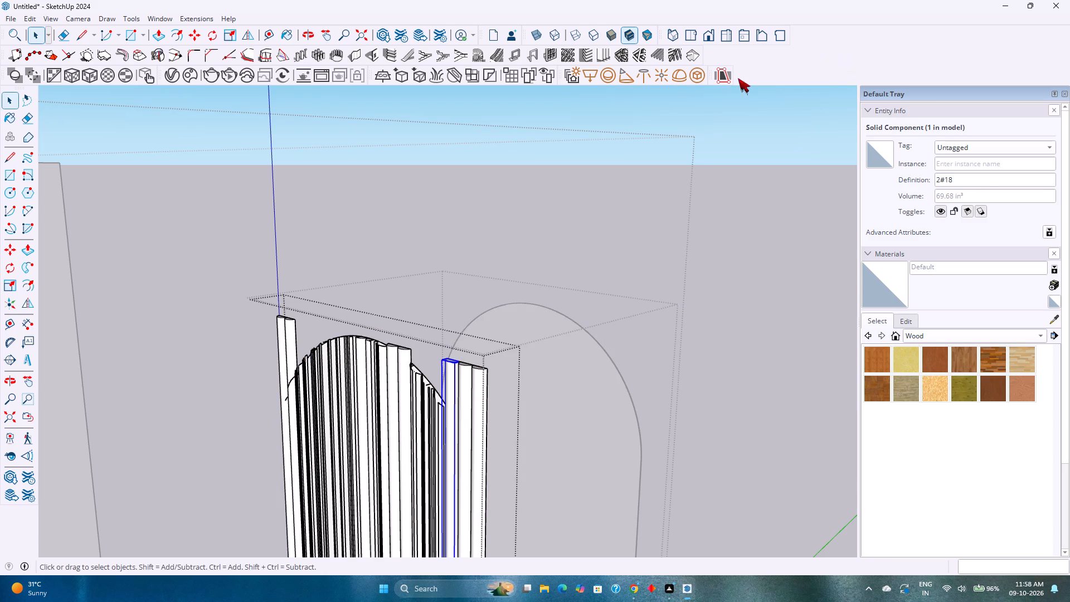
pyautogui.click(723, 75)
pyautogui.click(592, 363)
pyautogui.press('Return')
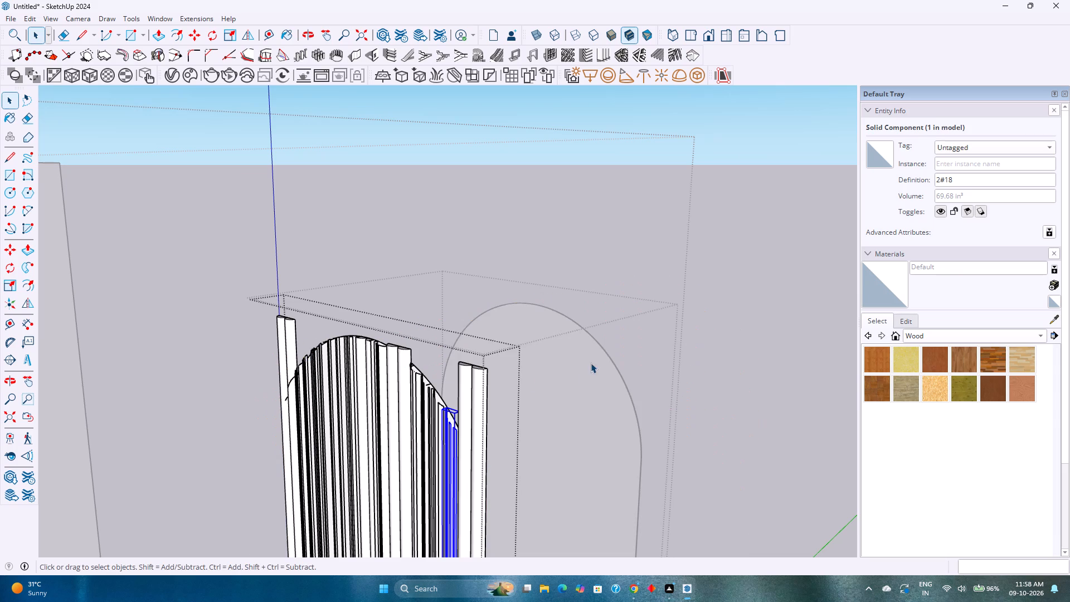
pyautogui.click(462, 423)
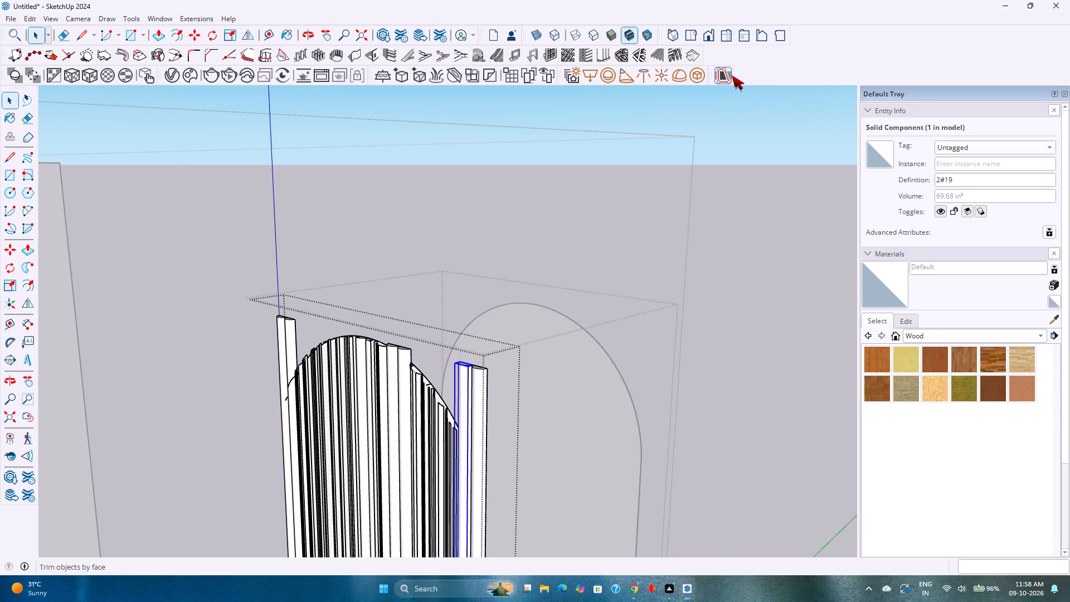
pyautogui.click(724, 77)
pyautogui.click(609, 397)
pyautogui.press('Return')
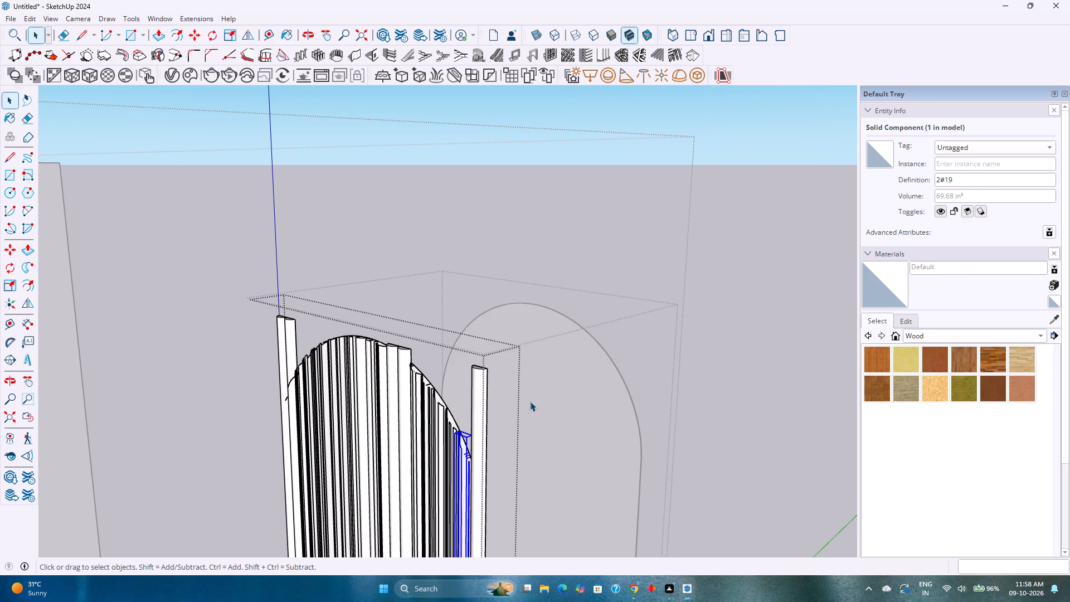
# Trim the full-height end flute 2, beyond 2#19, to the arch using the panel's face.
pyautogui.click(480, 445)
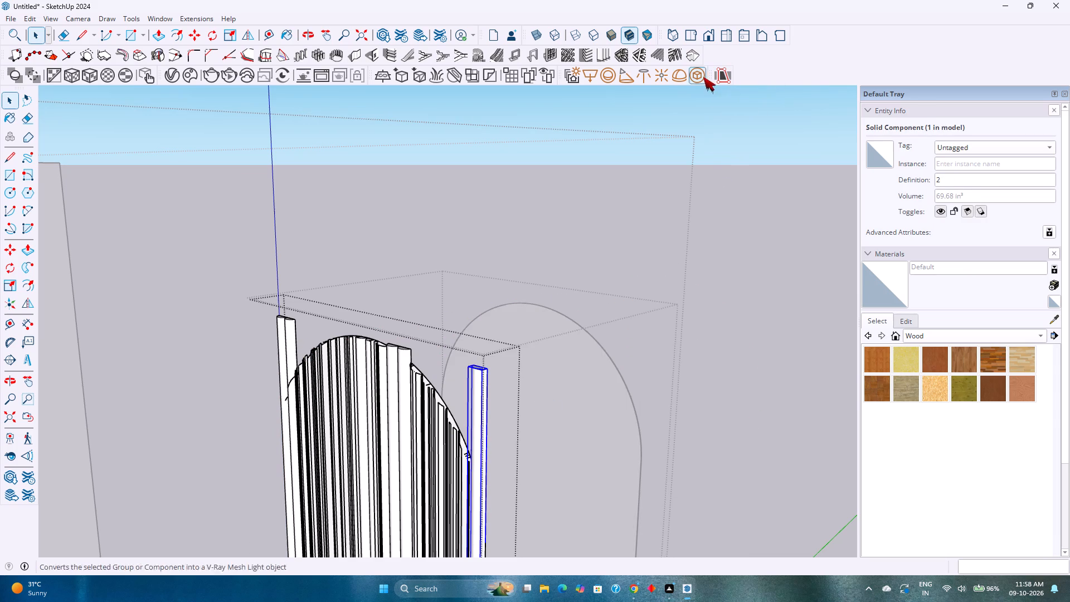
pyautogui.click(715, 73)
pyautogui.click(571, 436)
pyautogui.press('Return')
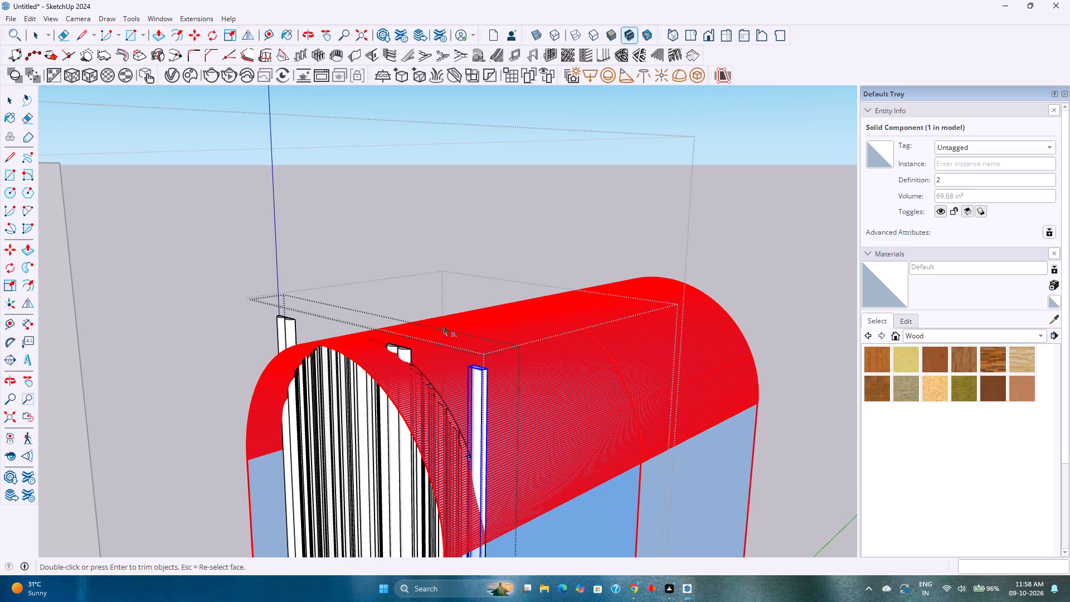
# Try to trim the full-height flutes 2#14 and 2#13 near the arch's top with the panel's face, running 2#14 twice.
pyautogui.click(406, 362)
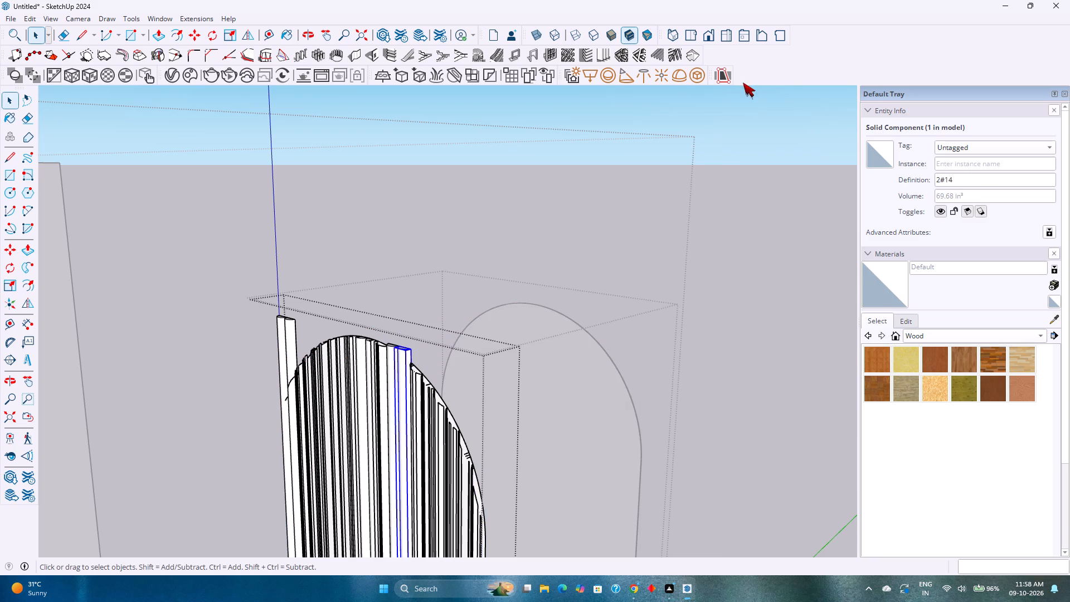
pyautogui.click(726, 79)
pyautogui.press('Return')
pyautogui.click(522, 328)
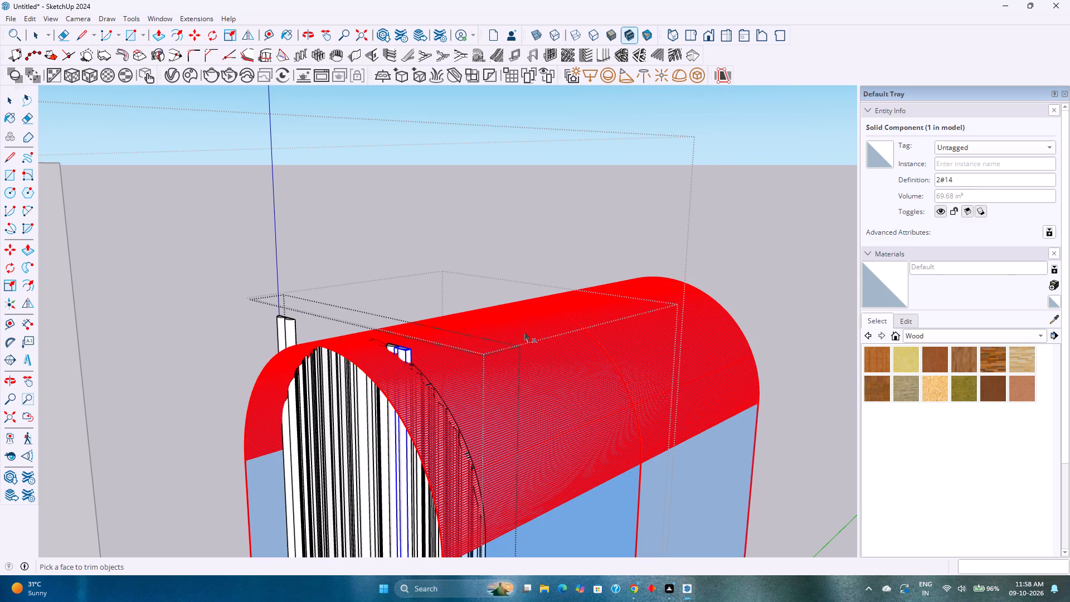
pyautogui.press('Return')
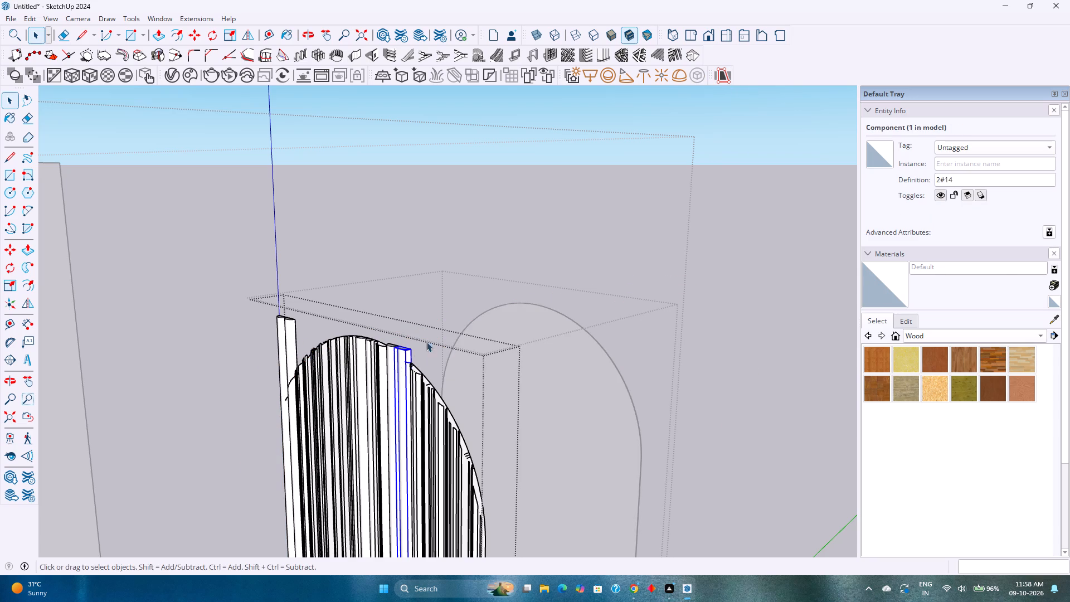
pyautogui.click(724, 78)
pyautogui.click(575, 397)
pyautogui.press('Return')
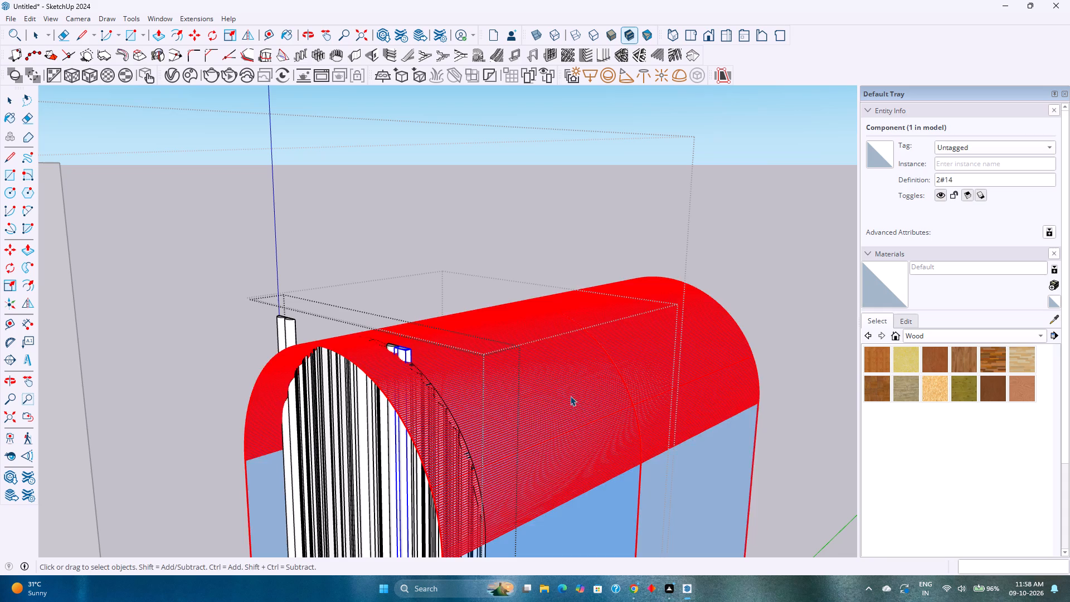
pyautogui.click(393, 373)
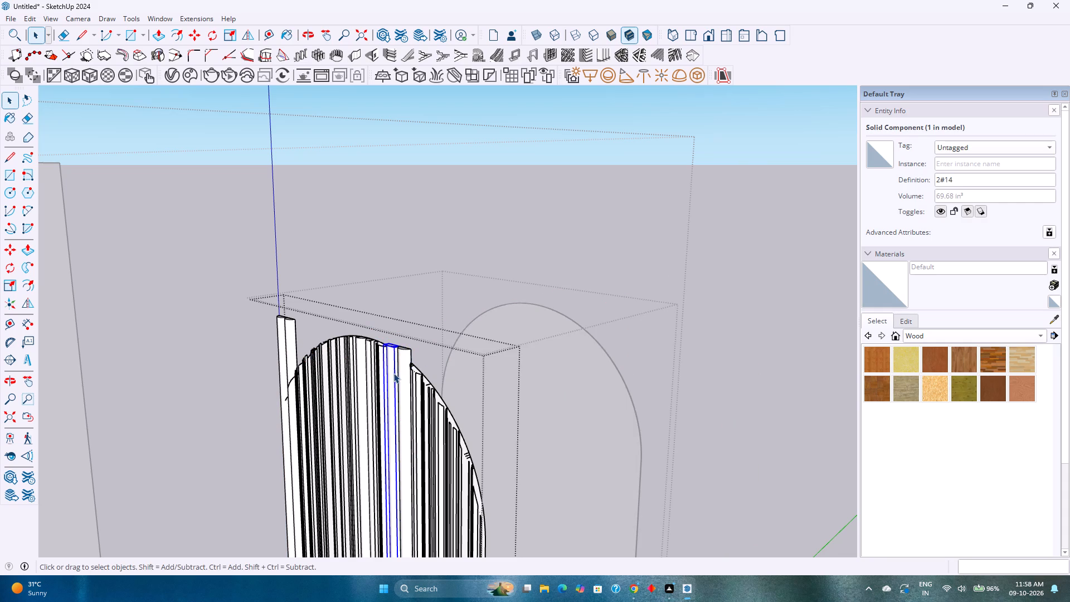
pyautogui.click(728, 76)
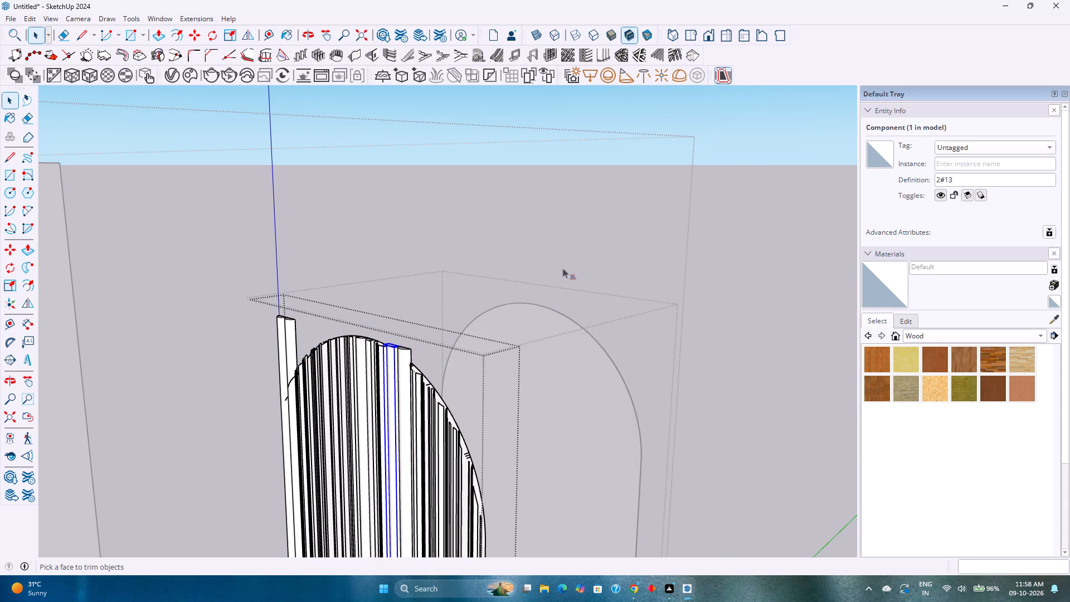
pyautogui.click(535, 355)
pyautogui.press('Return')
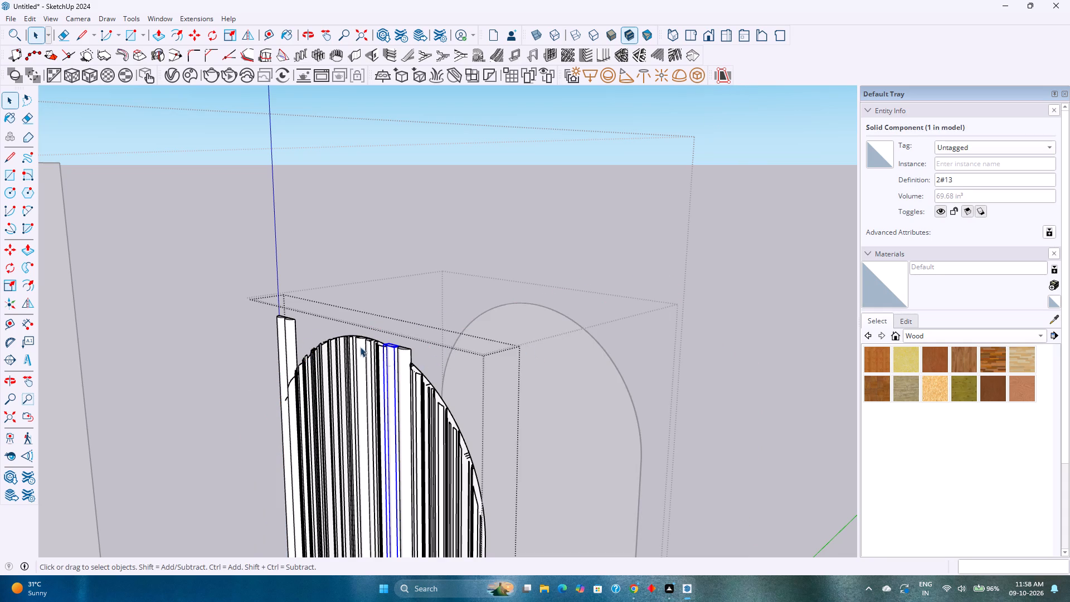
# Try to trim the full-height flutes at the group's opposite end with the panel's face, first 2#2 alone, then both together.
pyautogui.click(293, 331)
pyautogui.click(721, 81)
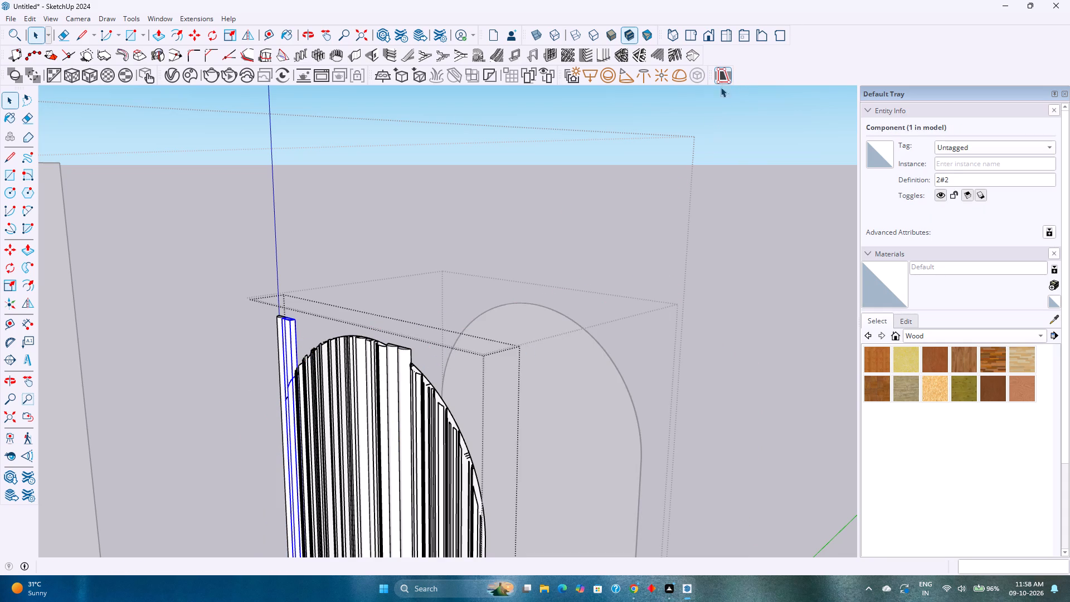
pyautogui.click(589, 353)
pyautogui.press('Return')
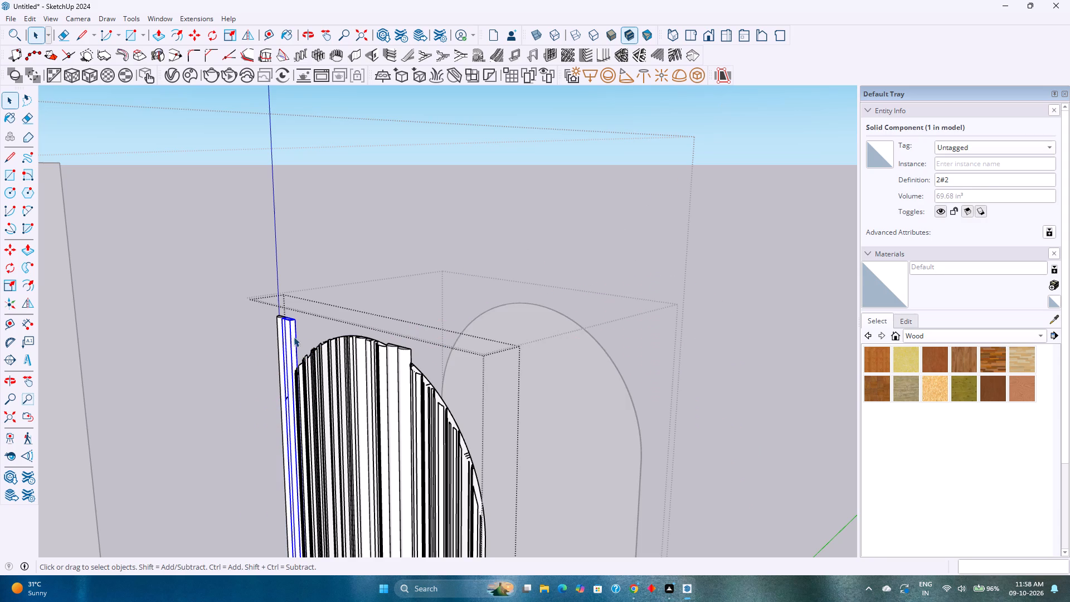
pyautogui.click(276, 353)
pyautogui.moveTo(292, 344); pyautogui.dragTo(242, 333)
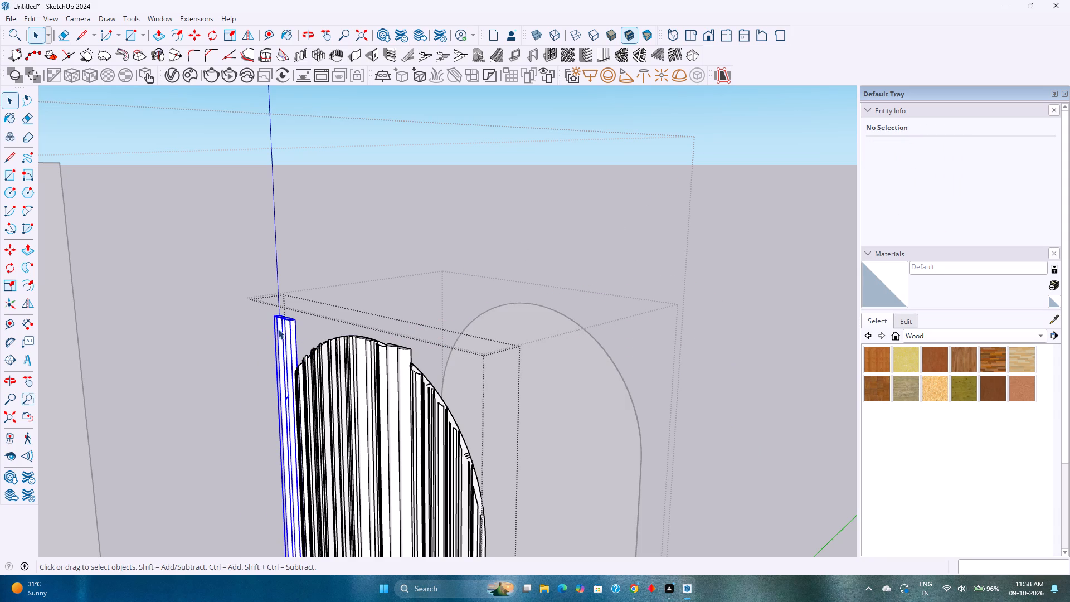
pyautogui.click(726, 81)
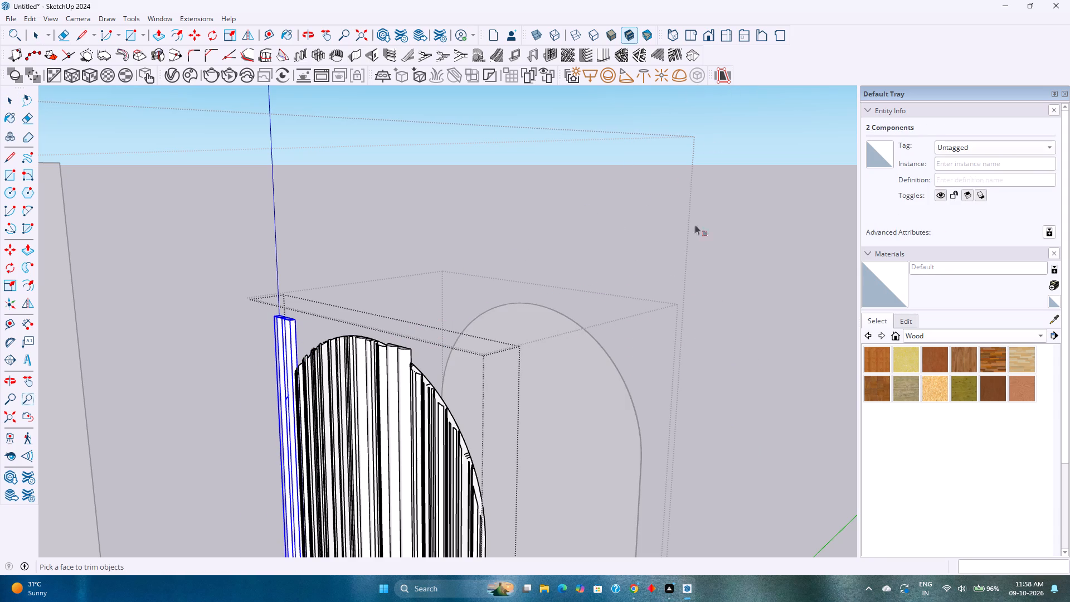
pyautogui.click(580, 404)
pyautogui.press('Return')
# Leave the group and examine the trimmed flutes' tops and the arched panel from several angles.
pyautogui.moveTo(473, 409); pyautogui.dragTo(530, 353, button='middle')
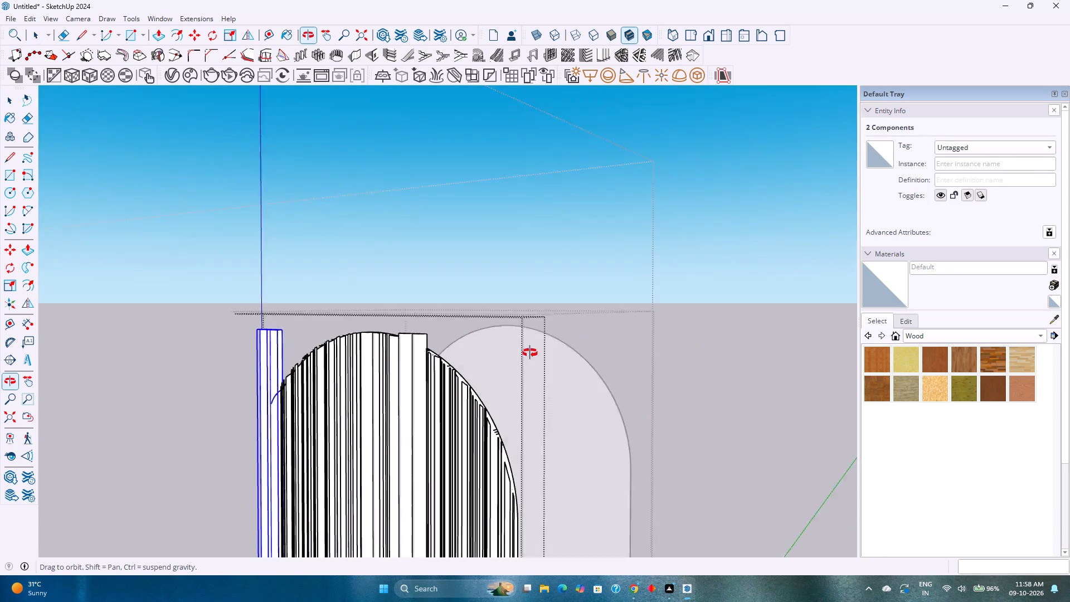
pyautogui.moveTo(530, 353); pyautogui.dragTo(720, 310, button='middle')
pyautogui.scroll(-4, 714, 319)
pyautogui.moveTo(714, 319); pyautogui.dragTo(536, 323, button='middle')
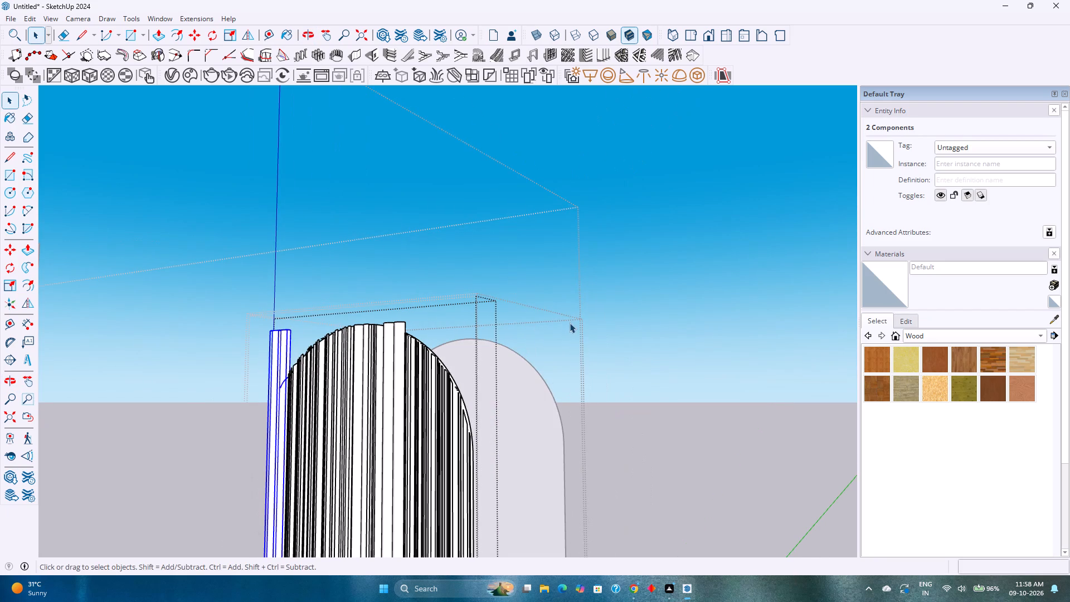
pyautogui.press('Escape')
pyautogui.press('space')
pyautogui.press('Escape')
pyautogui.click(594, 303)
pyautogui.scroll(-3, 594, 303)
pyautogui.moveTo(594, 303); pyautogui.dragTo(481, 370, button='middle')
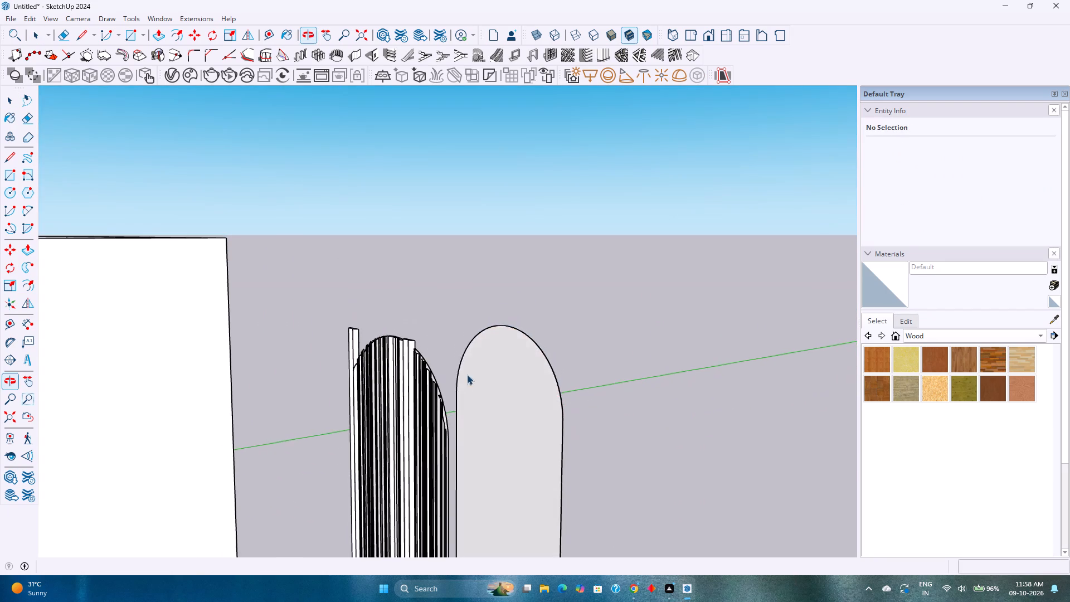
pyautogui.moveTo(466, 375); pyautogui.dragTo(594, 224, button='middle')
pyautogui.scroll(1, 600, 260)
pyautogui.scroll(-13, 600, 263)
pyautogui.moveTo(604, 276); pyautogui.dragTo(690, 391, button='middle')
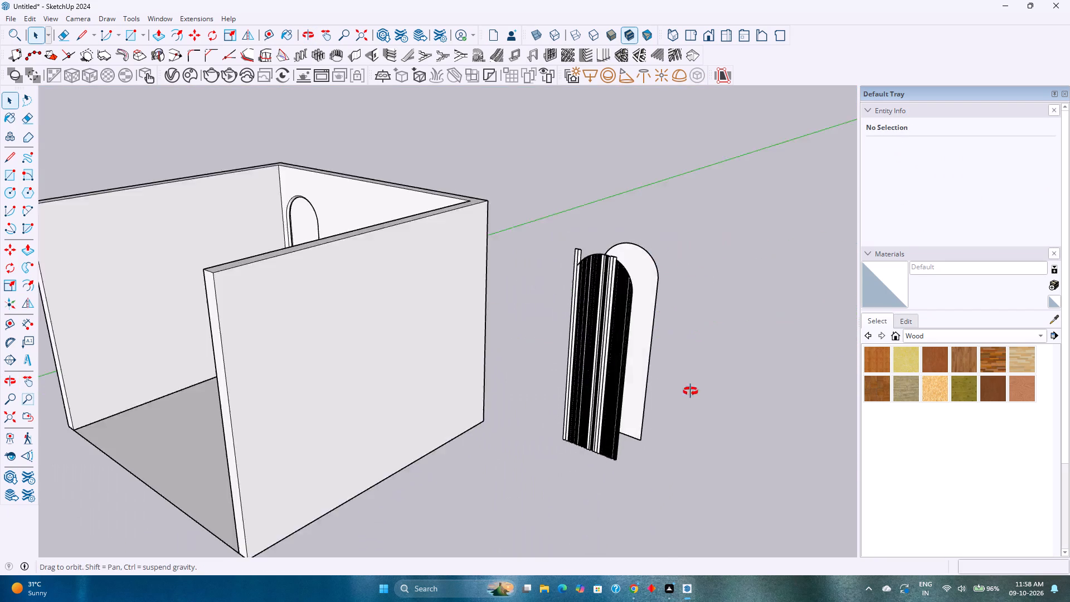
pyautogui.moveTo(690, 391); pyautogui.dragTo(814, 461, button='middle')
pyautogui.scroll(6, 633, 317)
pyautogui.keyDown('shift'); pyautogui.moveTo(644, 298); pyautogui.dragTo(582, 366, button='middle'); pyautogui.keyUp('shift')
pyautogui.moveTo(541, 364); pyautogui.dragTo(569, 465, button='middle')
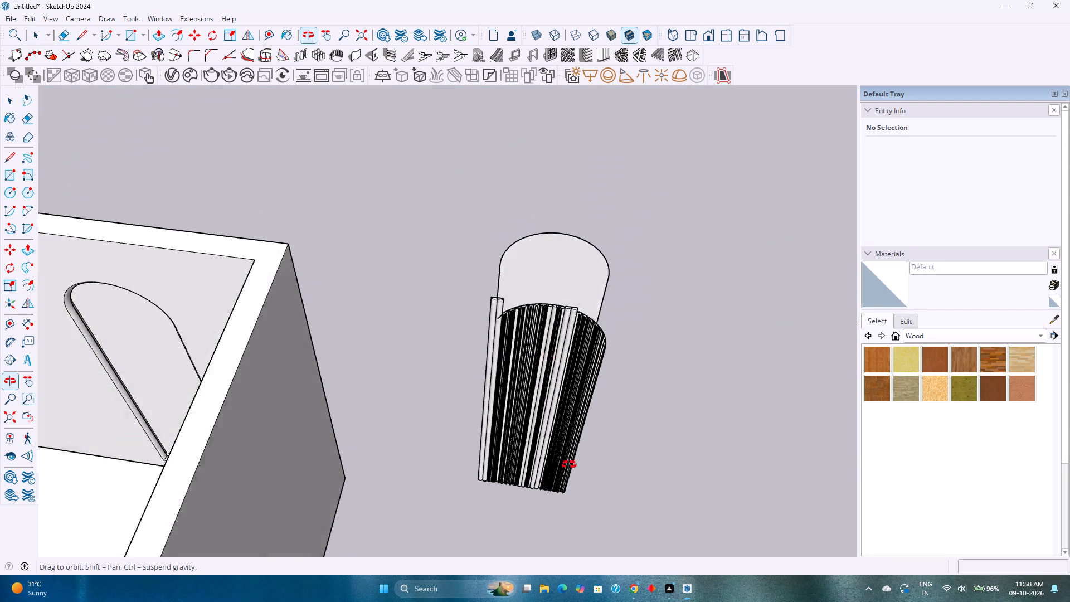
pyautogui.moveTo(569, 465); pyautogui.dragTo(567, 507, button='middle')
pyautogui.scroll(13, 553, 391)
pyautogui.scroll(-5, 581, 385)
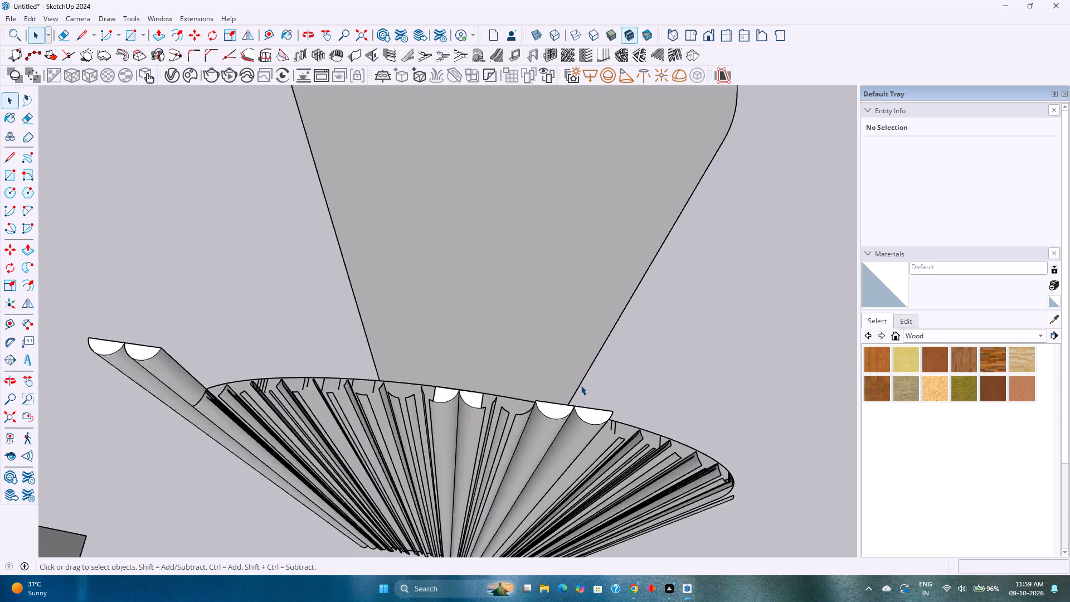
pyautogui.scroll(-5, 581, 385)
# Open the group holding the arched panel and delete the fluted group from it.
pyautogui.click(572, 409)
pyautogui.doubleClick(572, 408)
pyautogui.doubleClick(542, 414)
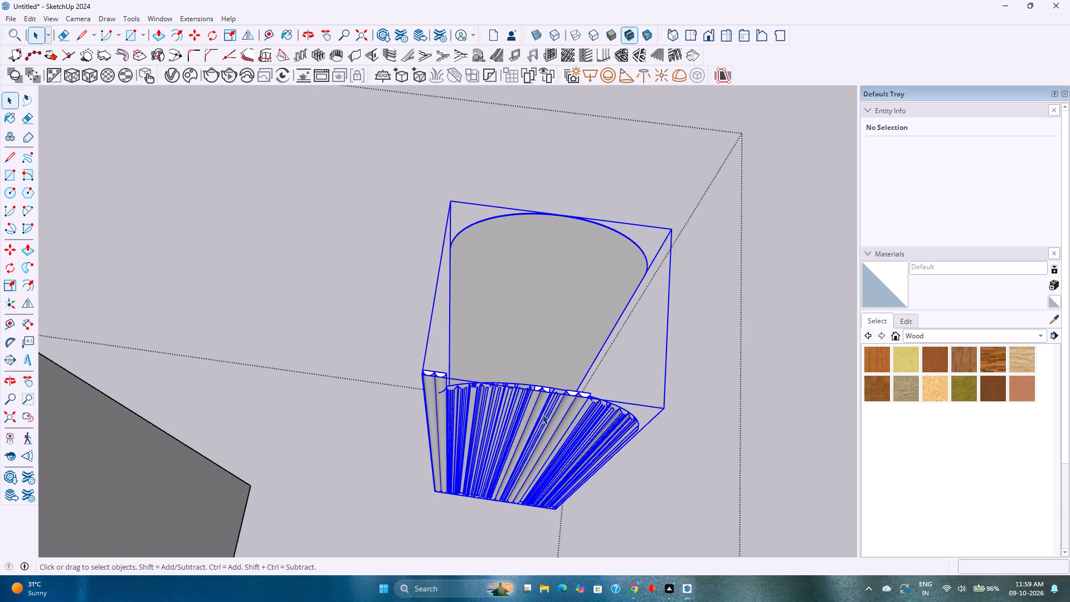
pyautogui.click(542, 414)
pyautogui.press('Delete')
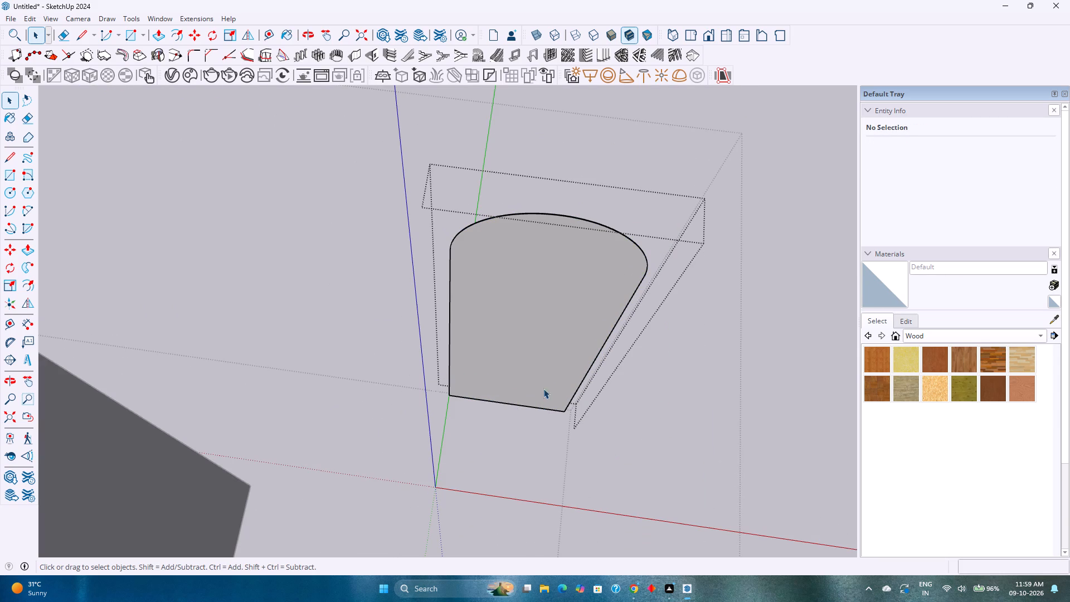
# Place a lengthwise guide line on the panel's face, 1' 3" from its side edge, through the bottom edge's midpoint.
pyautogui.scroll(3, 568, 396)
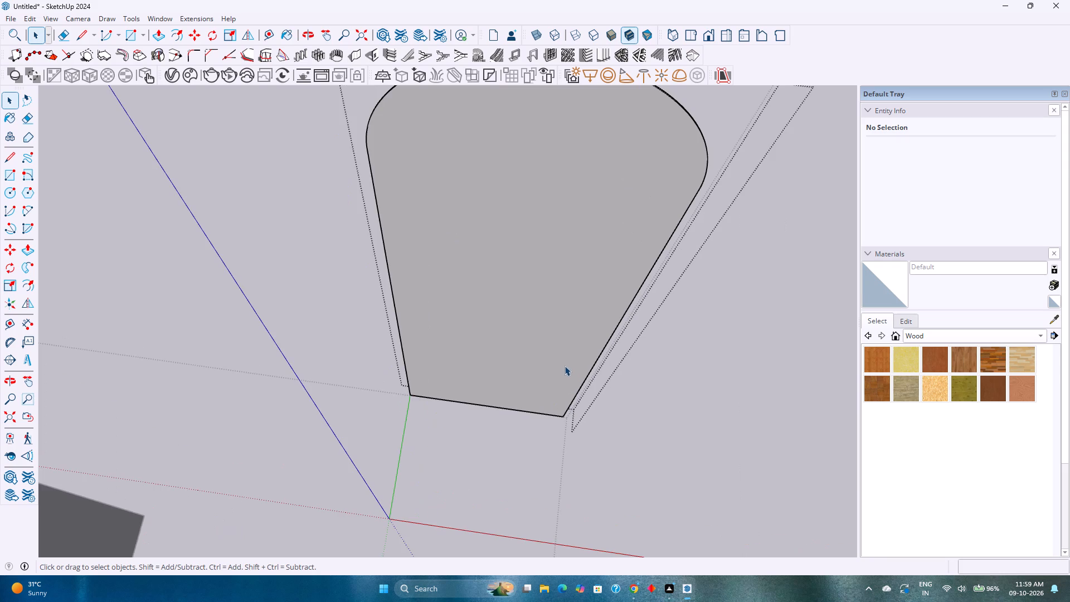
pyautogui.keyDown('shift'); pyautogui.moveTo(564, 363); pyautogui.dragTo(558, 396, button='middle'); pyautogui.keyUp('shift')
pyautogui.moveTo(539, 395); pyautogui.dragTo(581, 335, button='middle')
pyautogui.scroll(7, 441, 421)
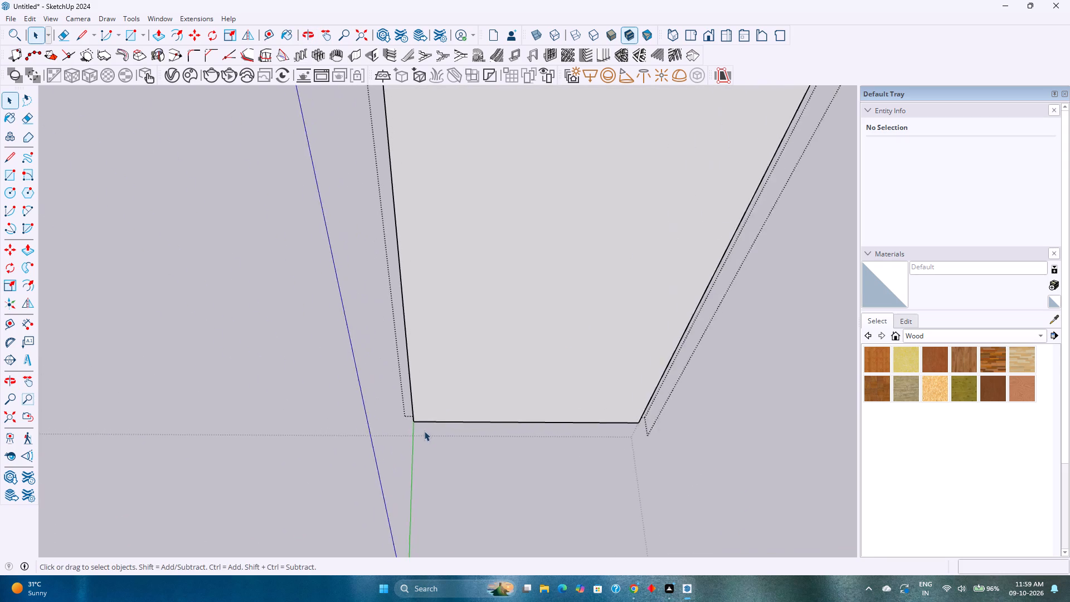
pyautogui.scroll(5, 424, 431)
pyautogui.keyDown('shift'); pyautogui.scroll(1, 469, 358); pyautogui.keyUp('shift')
pyautogui.keyDown('shift'); pyautogui.moveTo(469, 357); pyautogui.dragTo(402, 434, button='middle'); pyautogui.keyUp('shift')
pyautogui.scroll(-5, 402, 425)
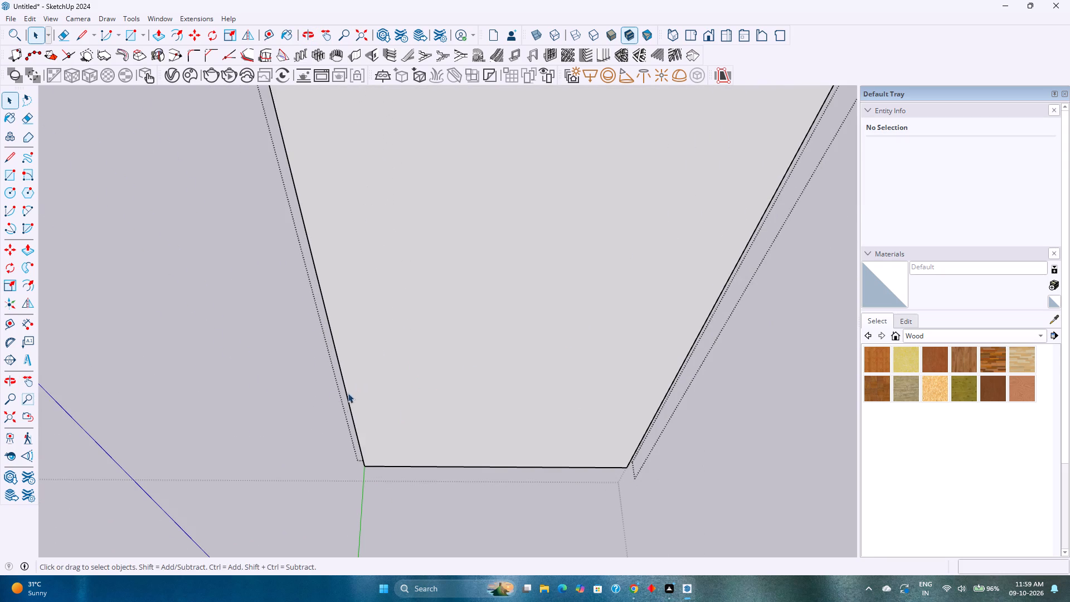
pyautogui.scroll(3, 522, 467)
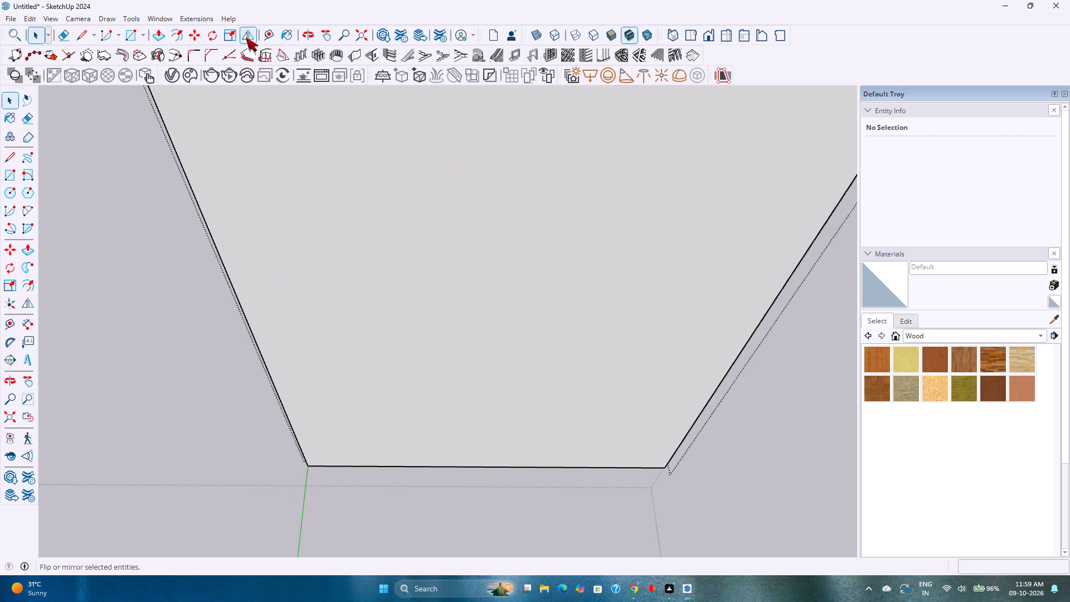
pyautogui.click(262, 32)
pyautogui.click(199, 204)
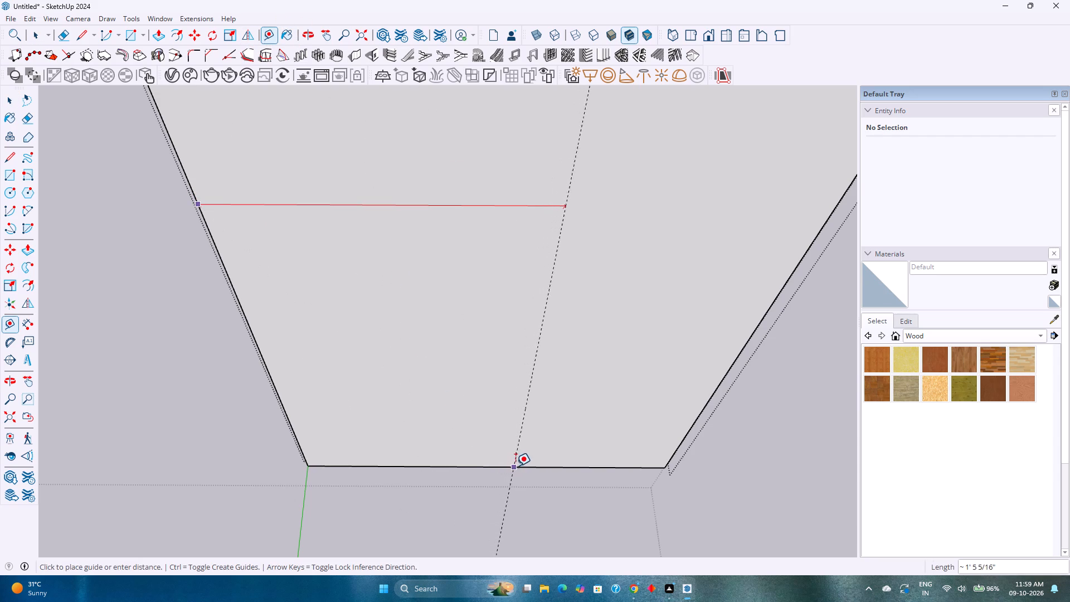
pyautogui.click(487, 465)
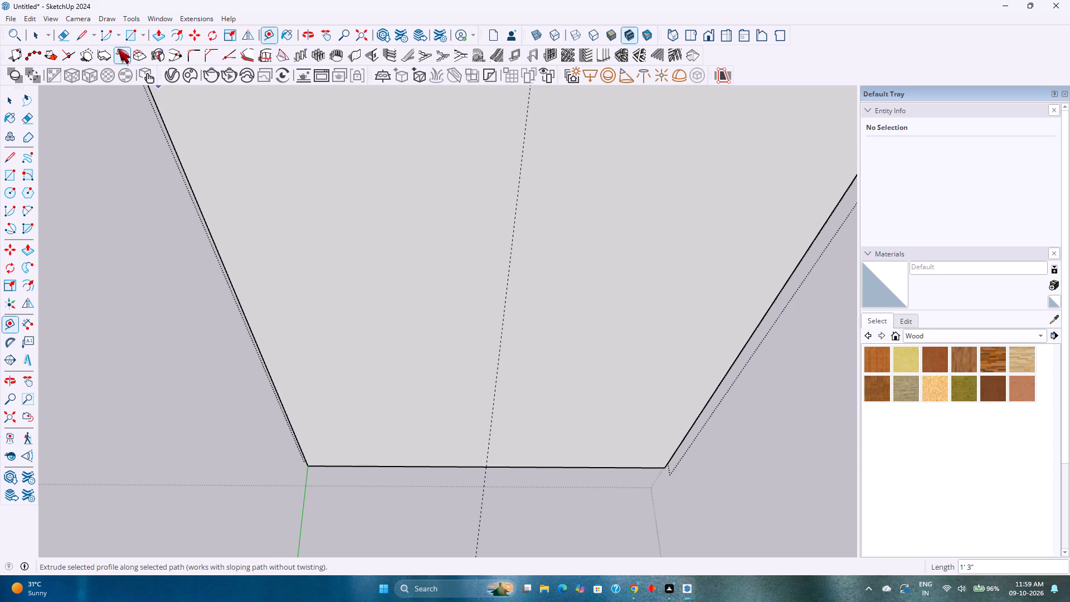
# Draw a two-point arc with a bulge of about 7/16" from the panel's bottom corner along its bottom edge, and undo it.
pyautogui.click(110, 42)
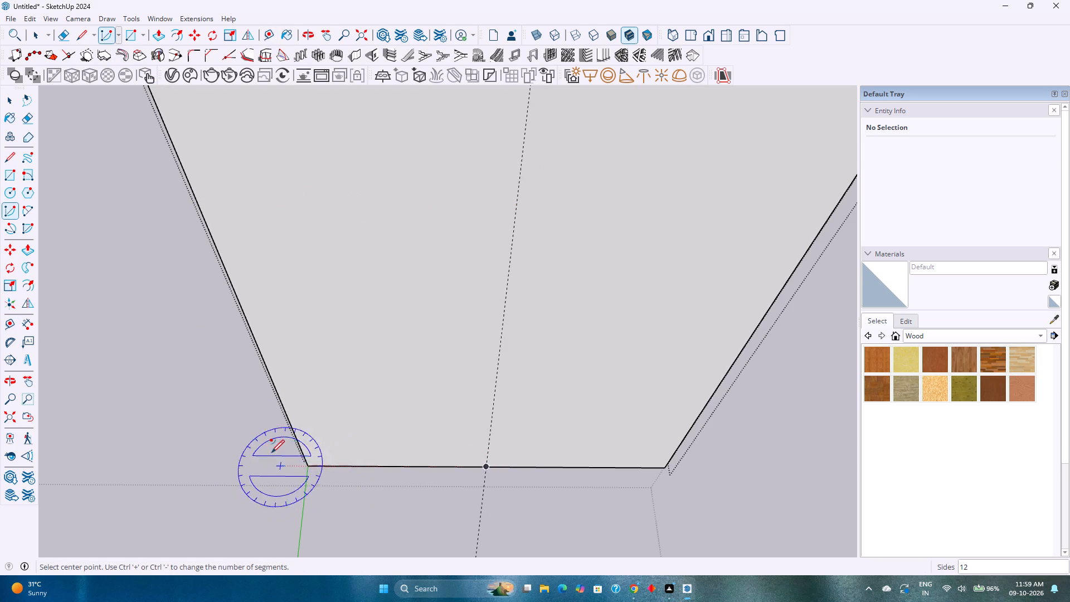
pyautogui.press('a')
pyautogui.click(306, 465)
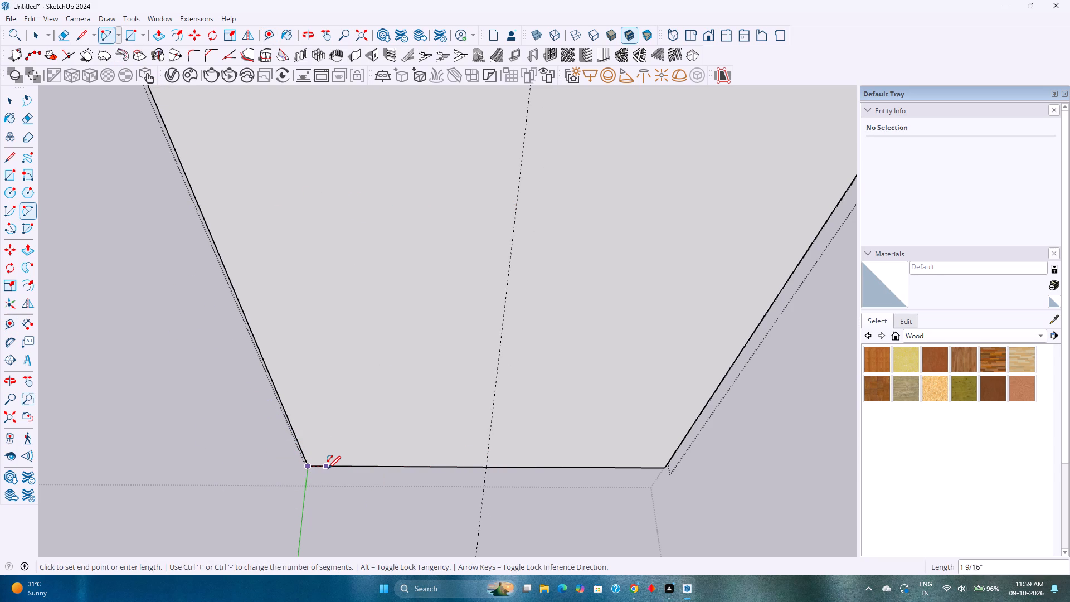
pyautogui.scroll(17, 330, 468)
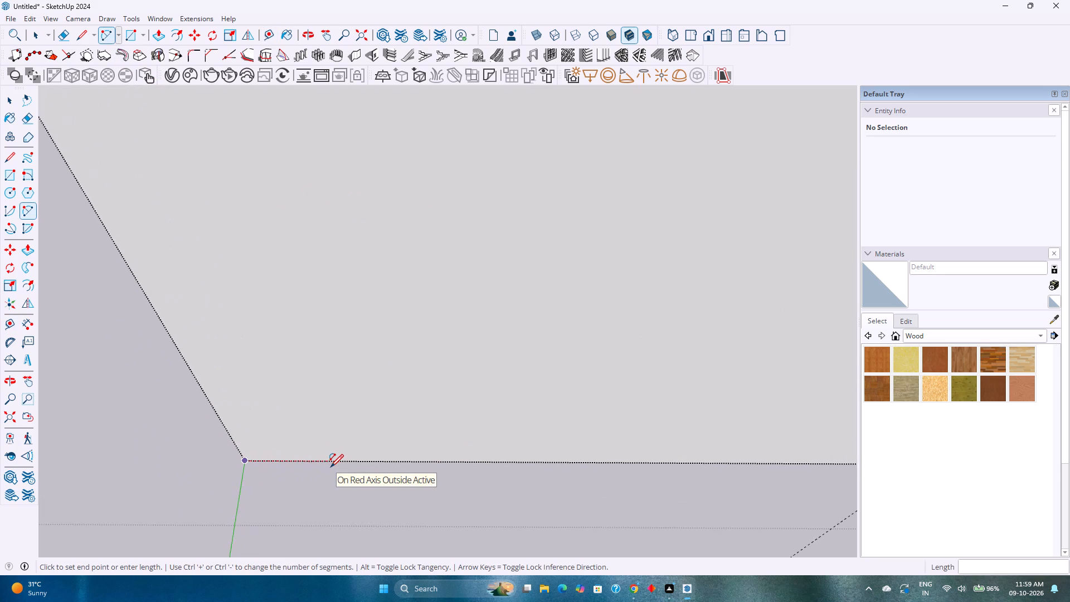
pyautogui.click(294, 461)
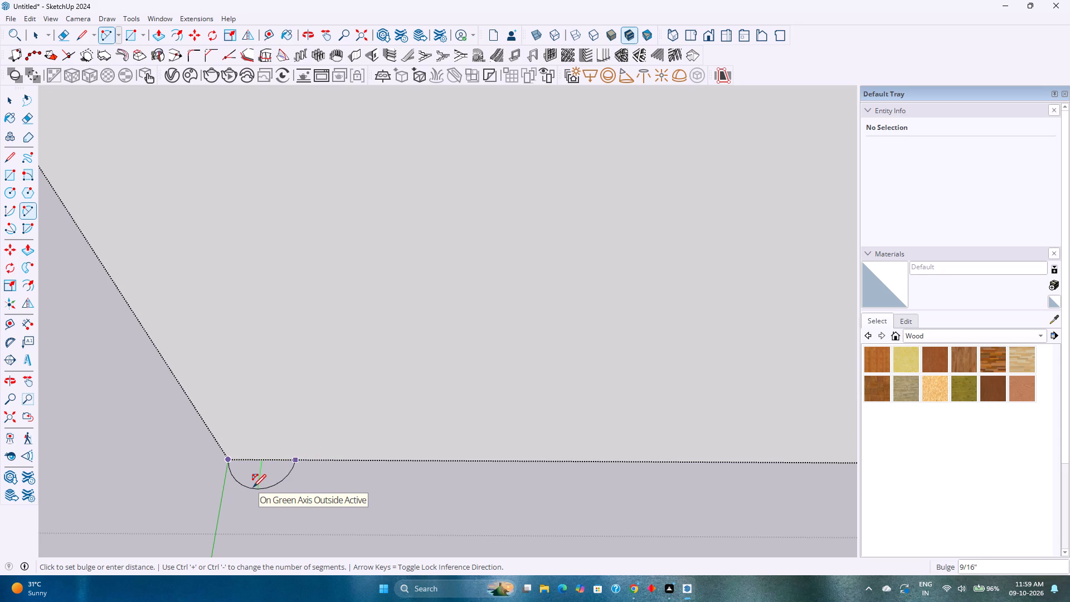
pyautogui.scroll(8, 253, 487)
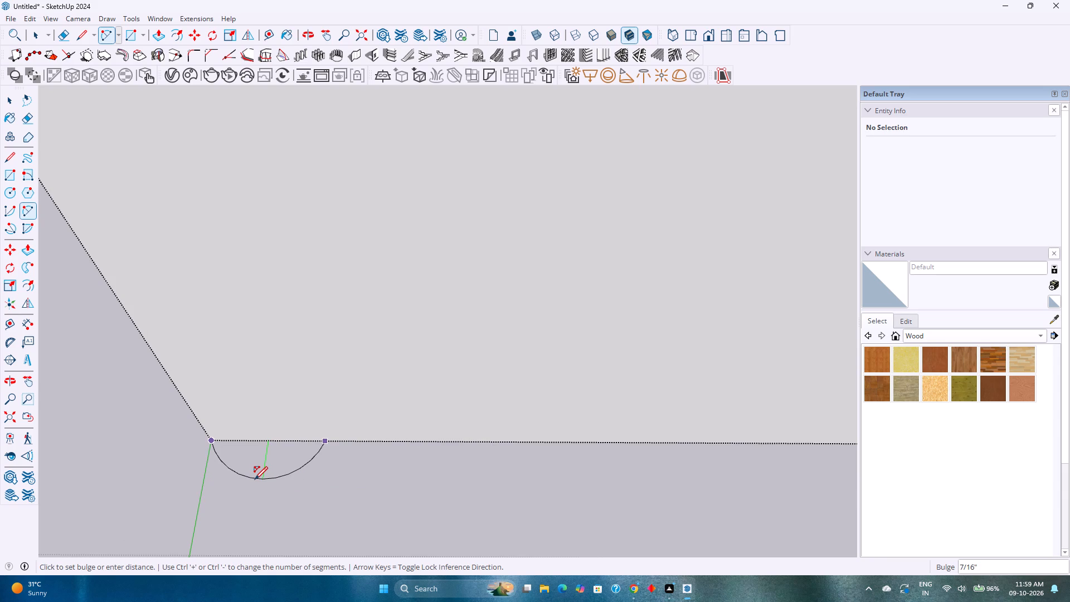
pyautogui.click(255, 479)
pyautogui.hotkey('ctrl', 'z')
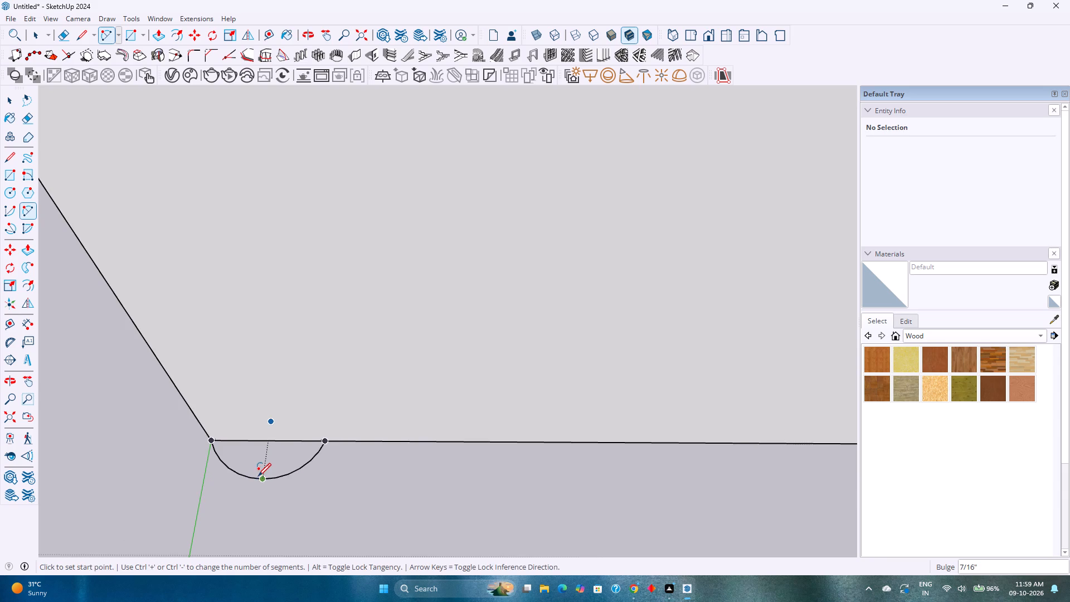
# Open the panel's group and draw a two-point arc from its bottom corner along the bottom edge, about 1 1/2" wide with a 1/2" bulge.
pyautogui.press('space')
pyautogui.doubleClick(327, 412)
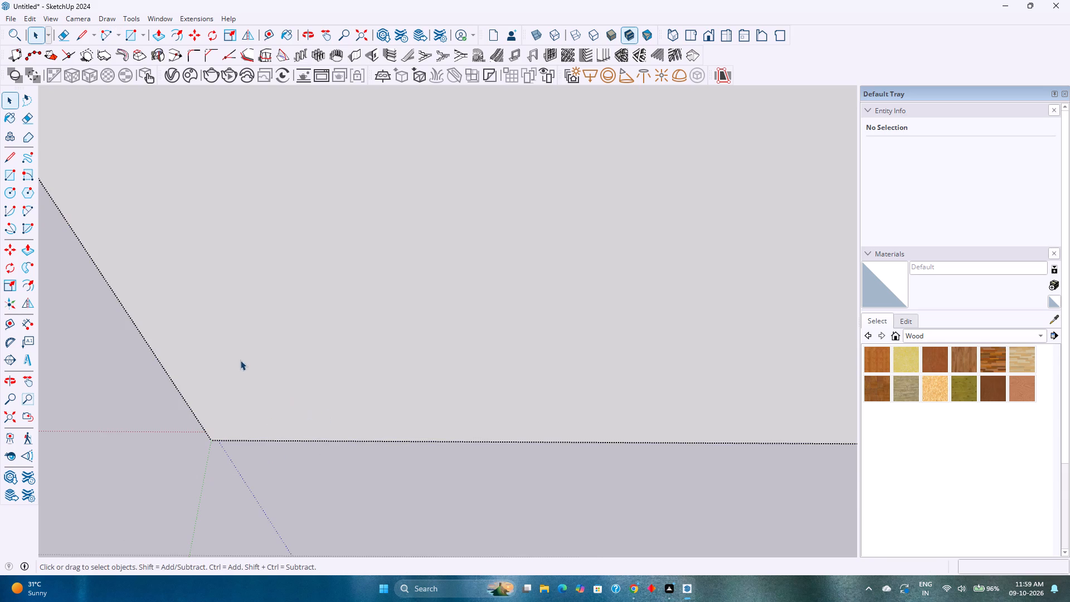
pyautogui.press('a')
pyautogui.click(208, 442)
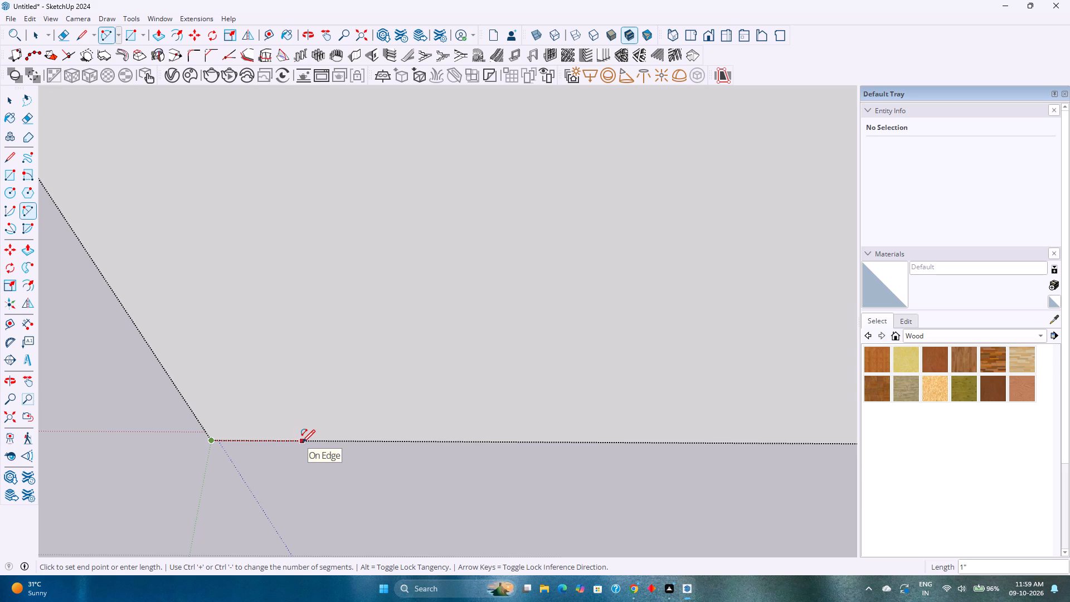
pyautogui.click(347, 442)
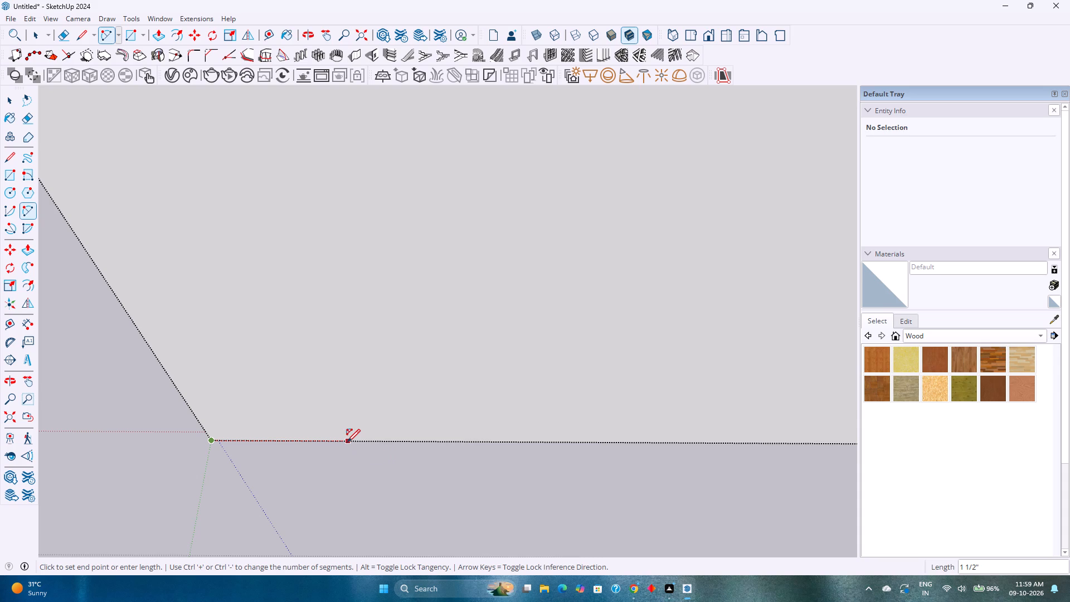
pyautogui.click(268, 486)
pyautogui.press('space')
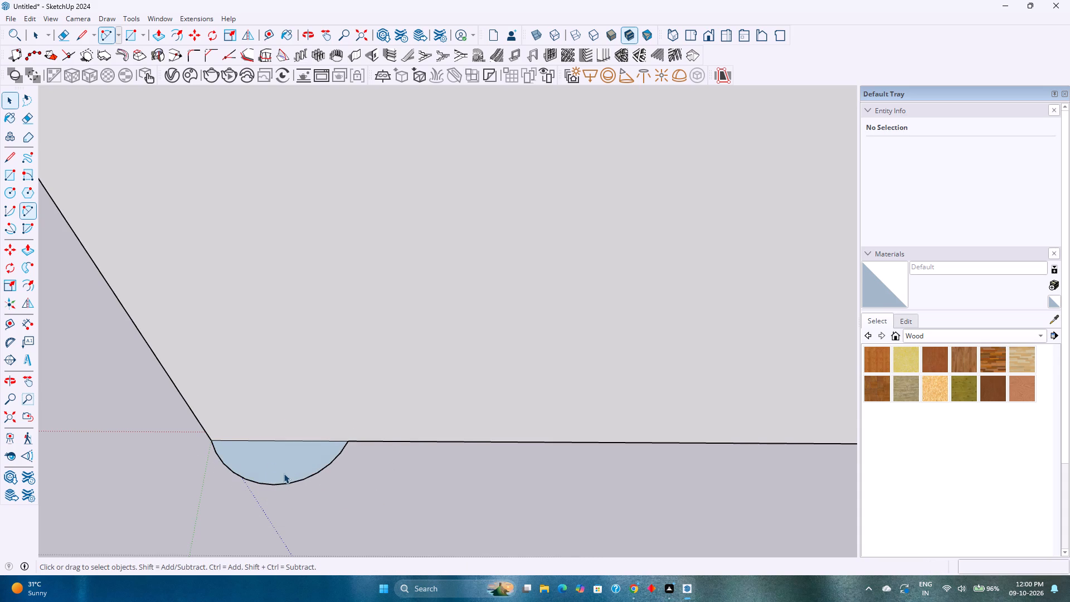
# Reverse the face of the new arc profile.
pyautogui.doubleClick(284, 473)
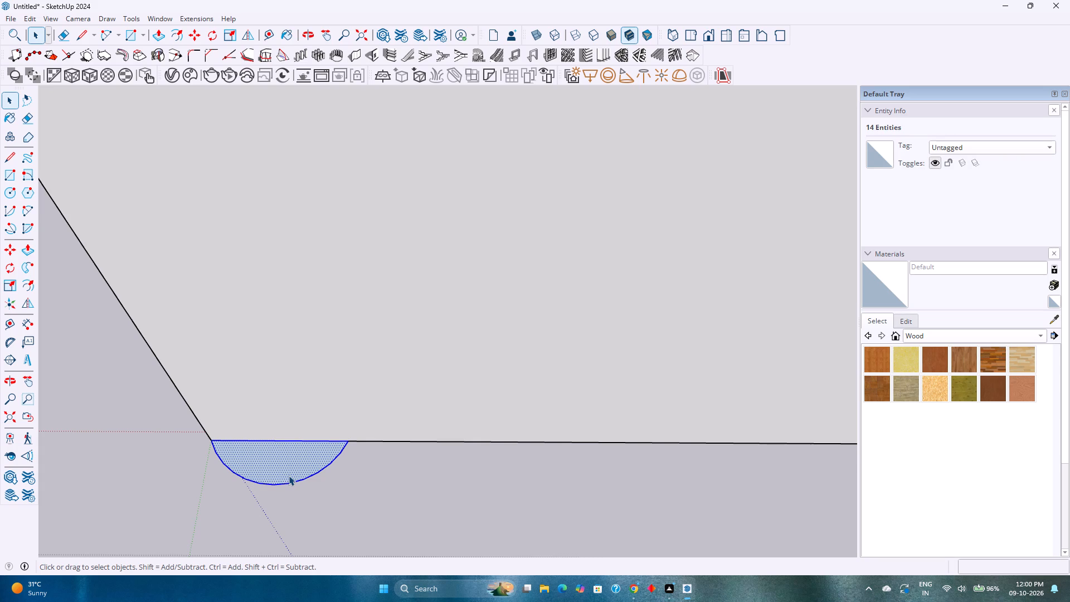
pyautogui.rightClick(289, 475)
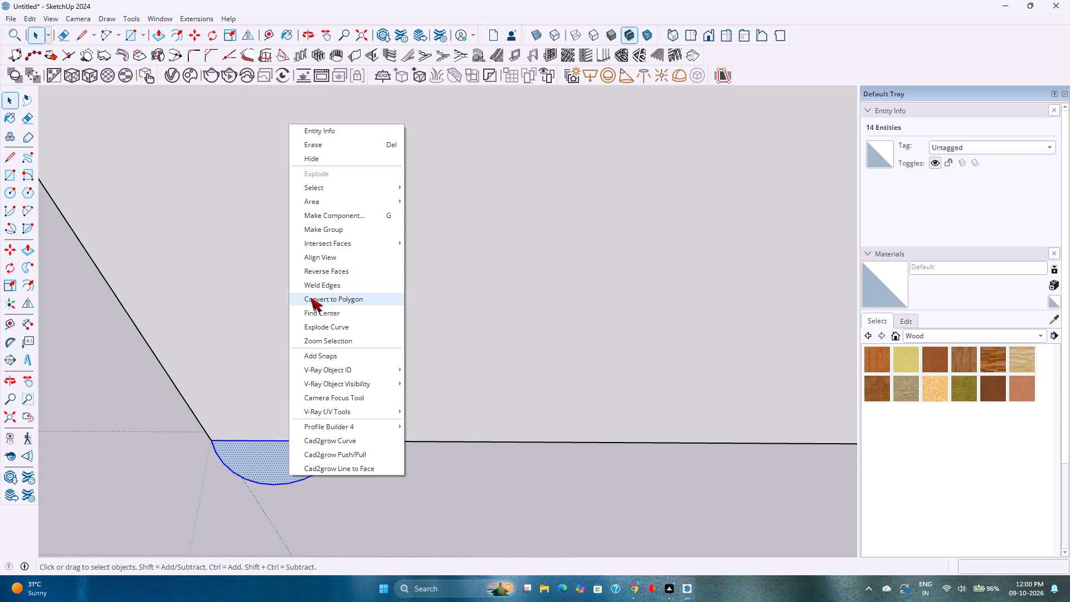
pyautogui.click(342, 272)
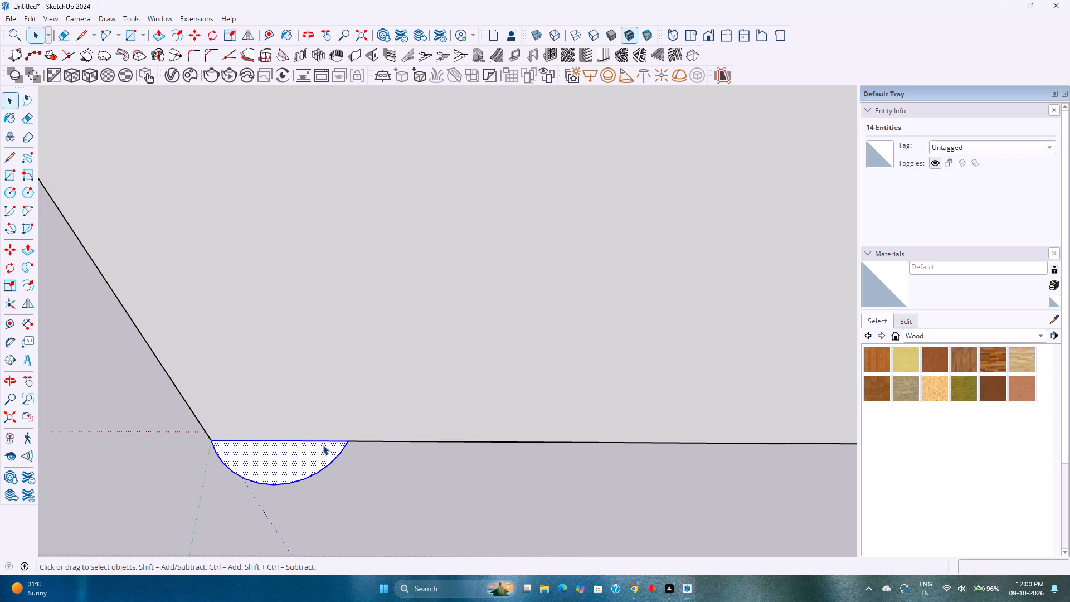
# Set the profile arc's segment count to 40.
pyautogui.click(314, 472)
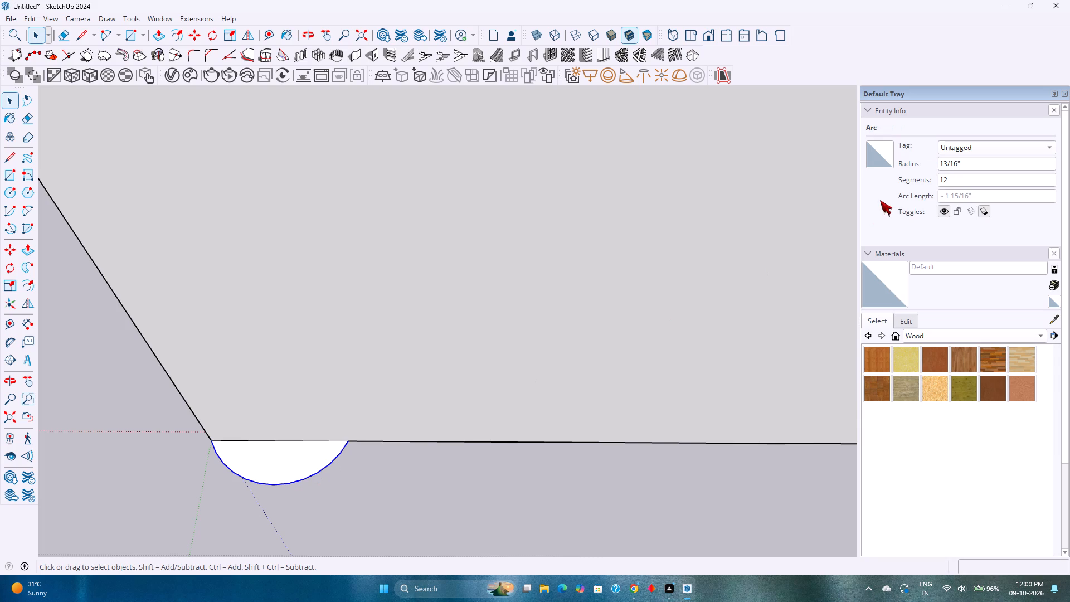
pyautogui.doubleClick(969, 177)
pyautogui.press('4')
pyautogui.press('0')
pyautogui.press('Return')
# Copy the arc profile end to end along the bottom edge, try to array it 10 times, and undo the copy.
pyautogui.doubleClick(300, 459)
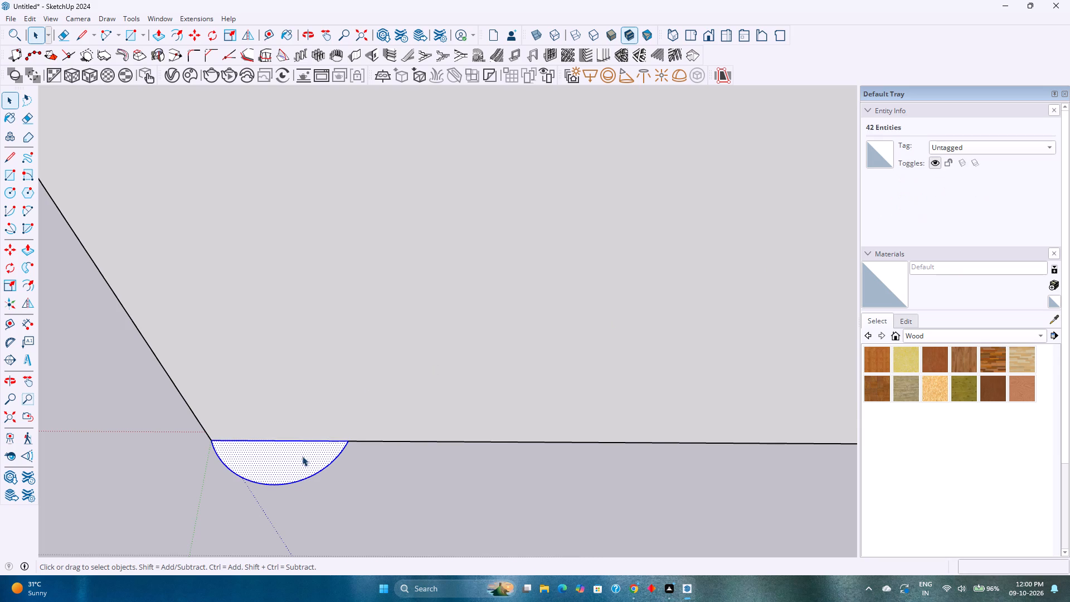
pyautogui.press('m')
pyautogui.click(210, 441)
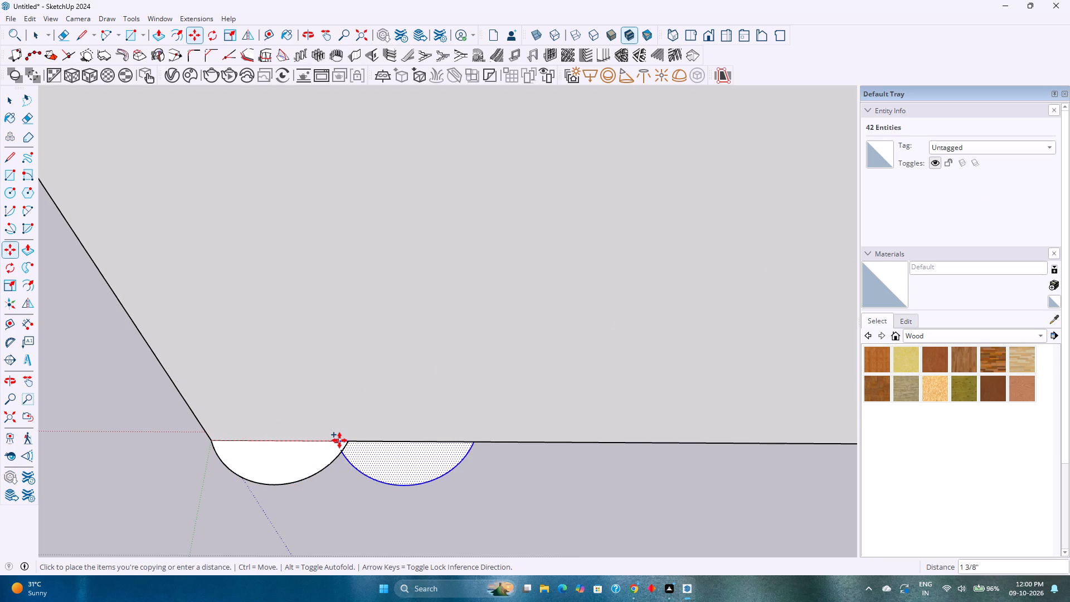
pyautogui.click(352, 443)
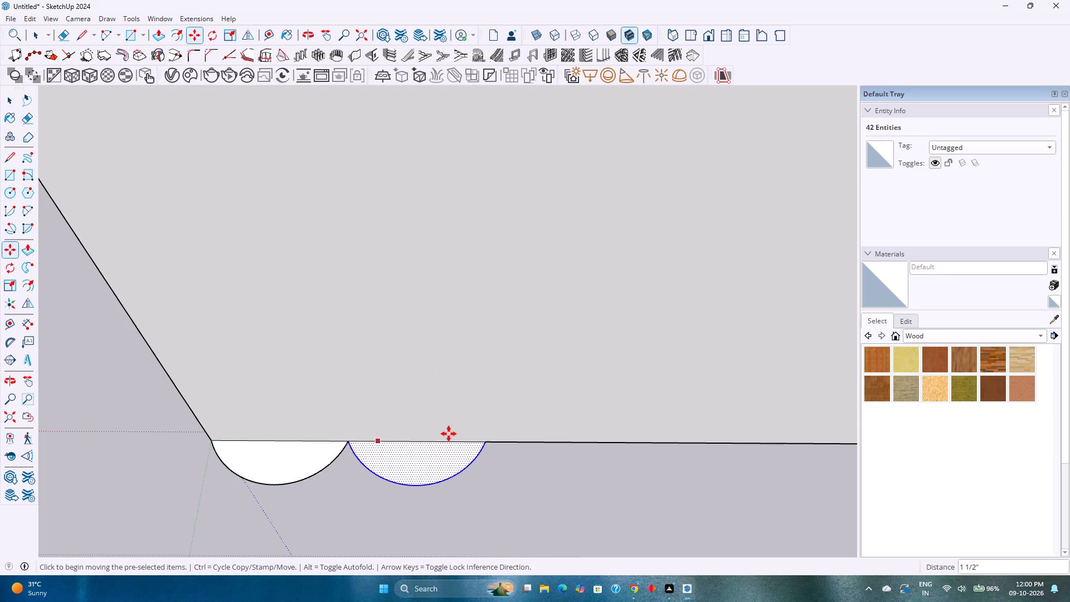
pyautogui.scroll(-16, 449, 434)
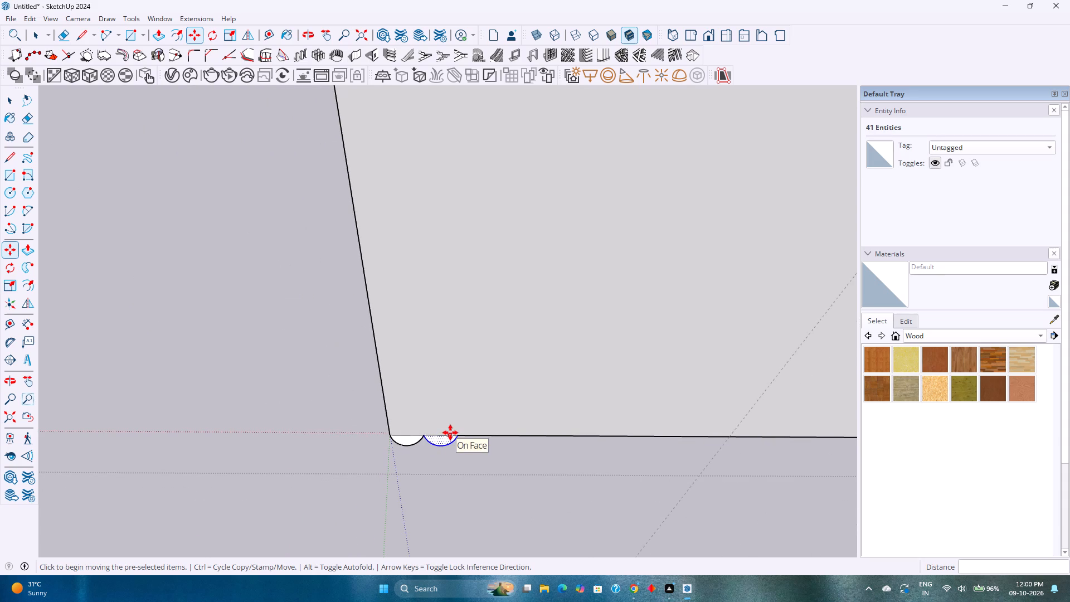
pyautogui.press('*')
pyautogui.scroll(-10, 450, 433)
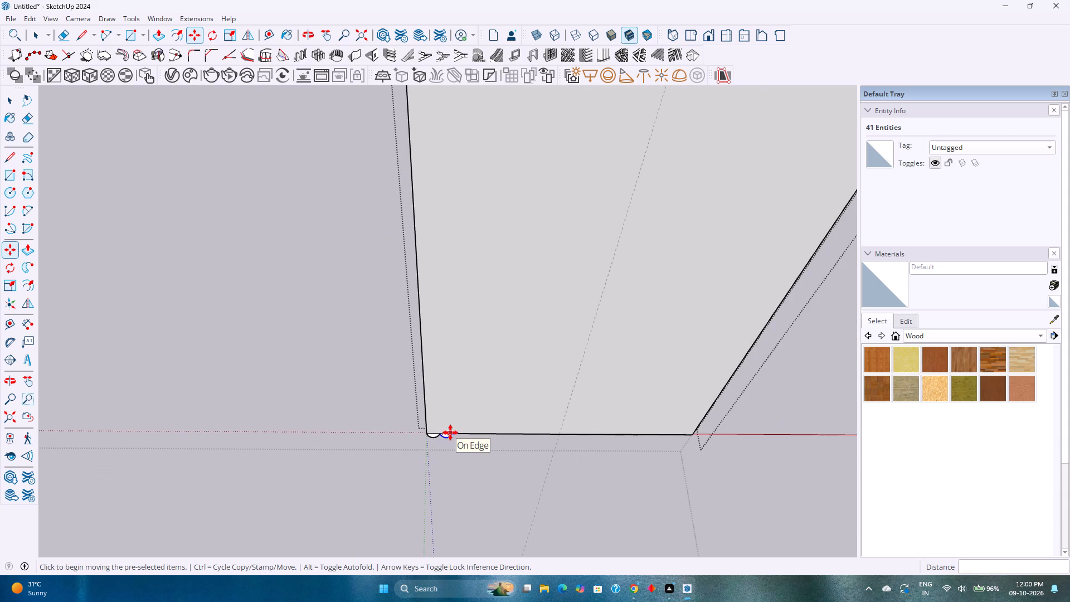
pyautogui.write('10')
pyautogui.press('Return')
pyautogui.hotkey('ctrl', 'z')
# Copy the arc profile along the bottom edge to the centre guide line and divide the distance into 10 copies.
pyautogui.press('space')
pyautogui.scroll(2, 439, 442)
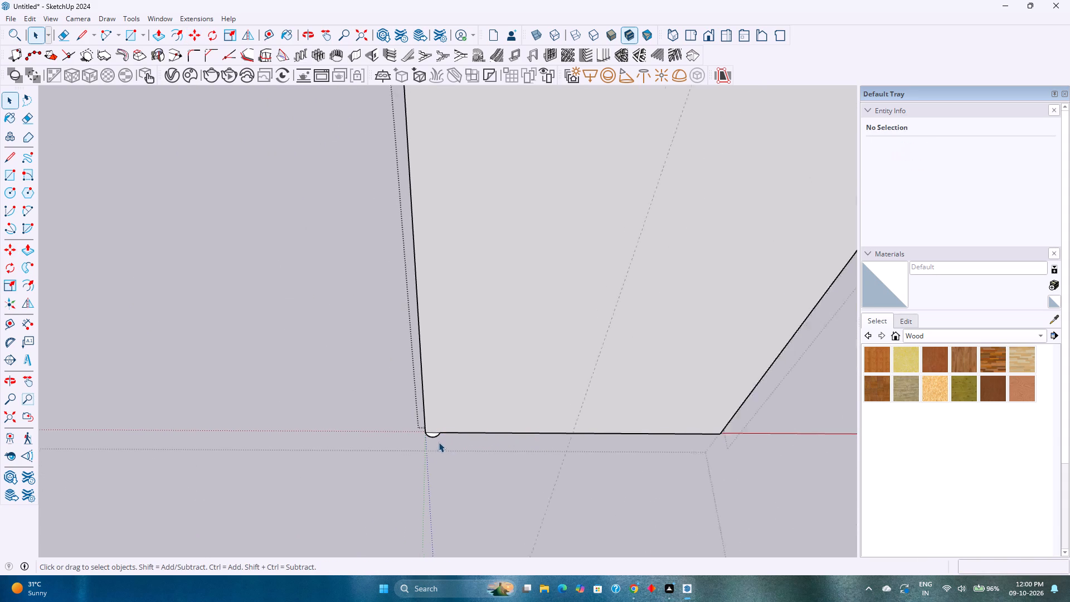
pyautogui.scroll(15, 439, 442)
pyautogui.doubleClick(431, 427)
pyautogui.press('m')
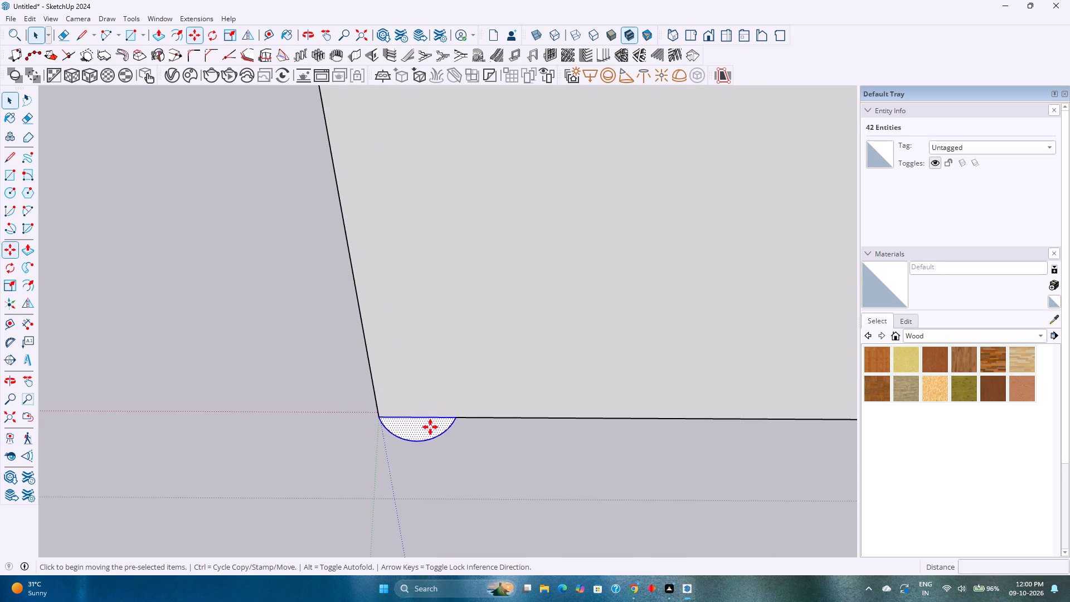
pyautogui.click(455, 419)
pyautogui.scroll(-10, 487, 419)
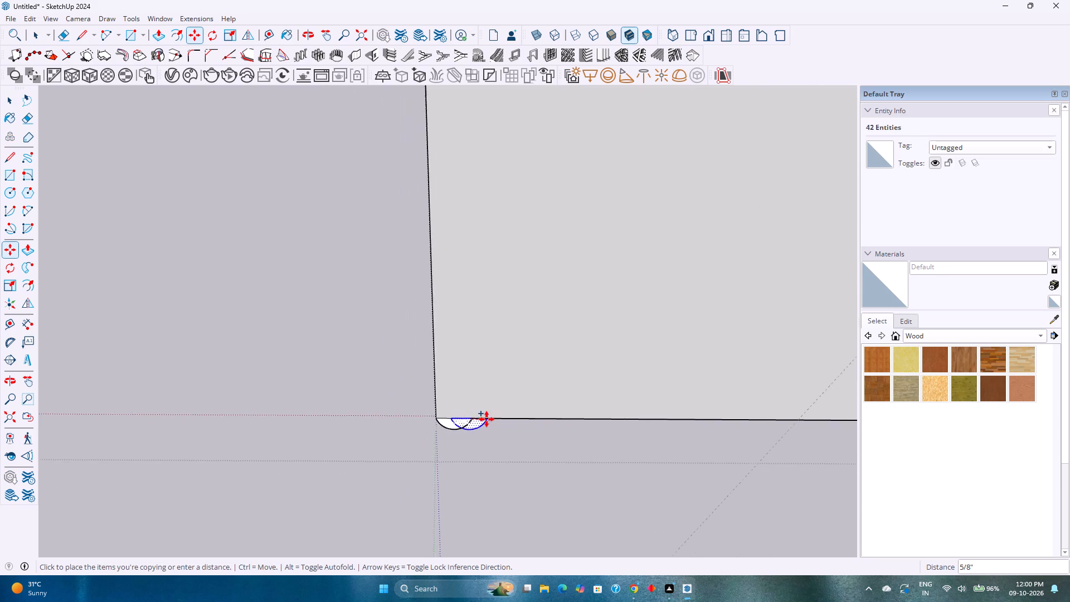
pyautogui.keyDown('shift'); pyautogui.moveTo(468, 428); pyautogui.dragTo(298, 452, button='middle'); pyautogui.keyUp('shift')
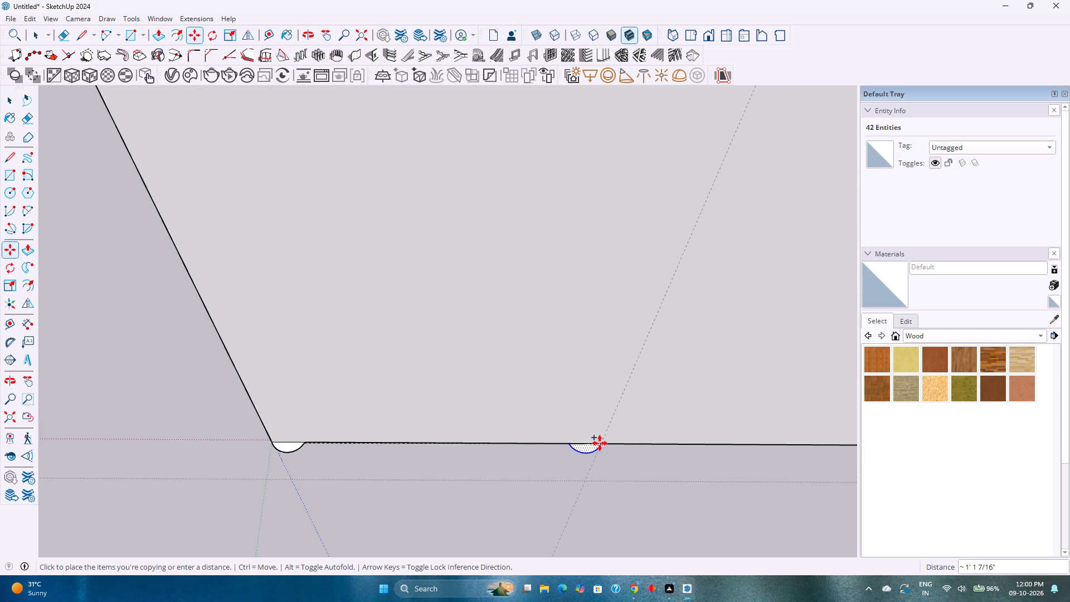
pyautogui.click(600, 443)
pyautogui.press('/')
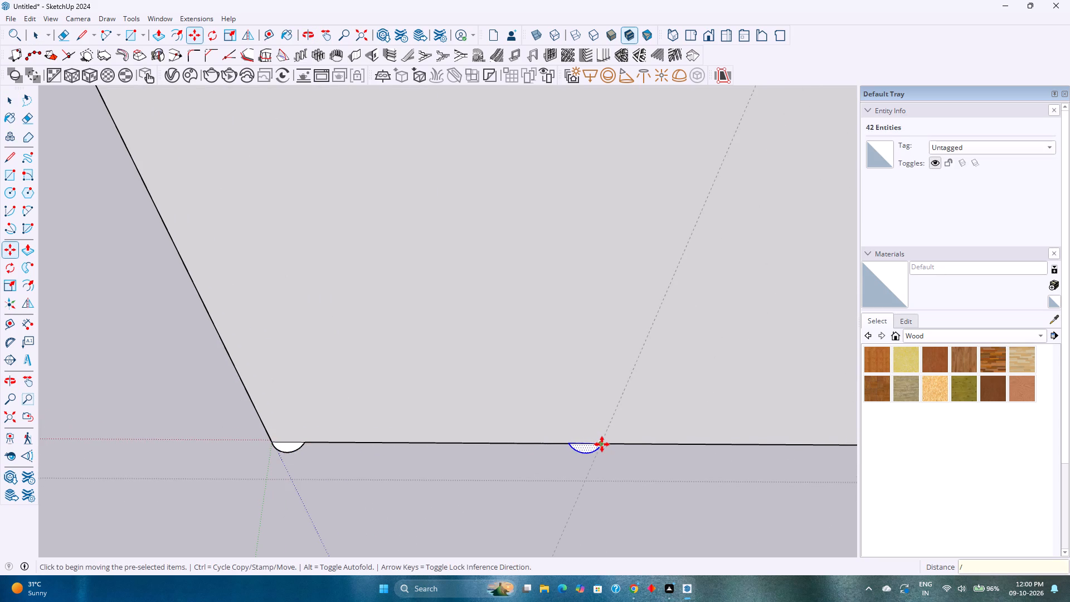
pyautogui.write('10')
pyautogui.press('Return')
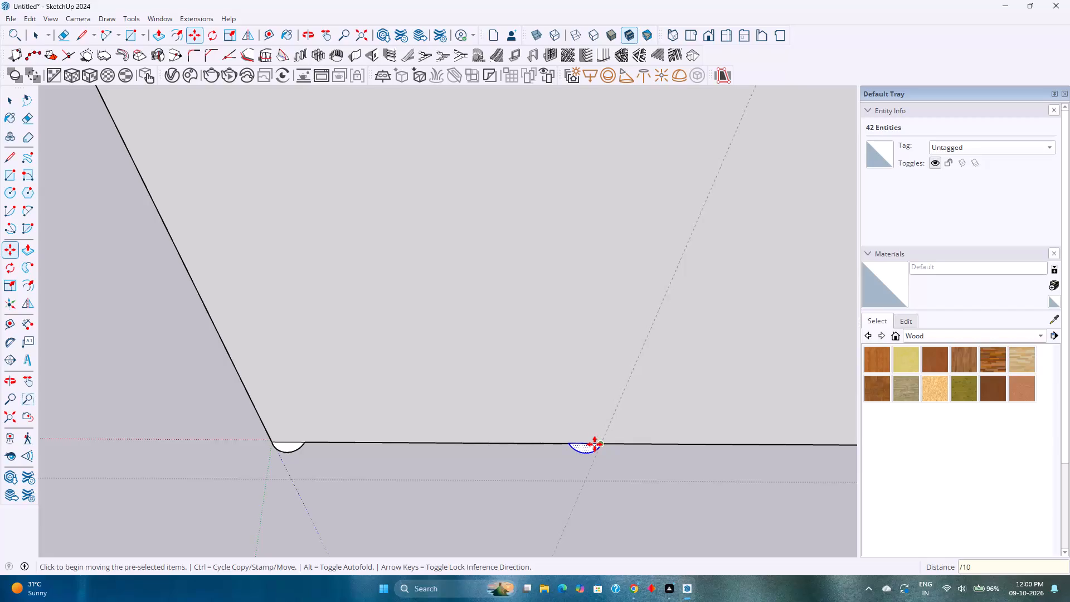
# Change the profile array's division to 9 and leave the group.
pyautogui.scroll(19, 585, 447)
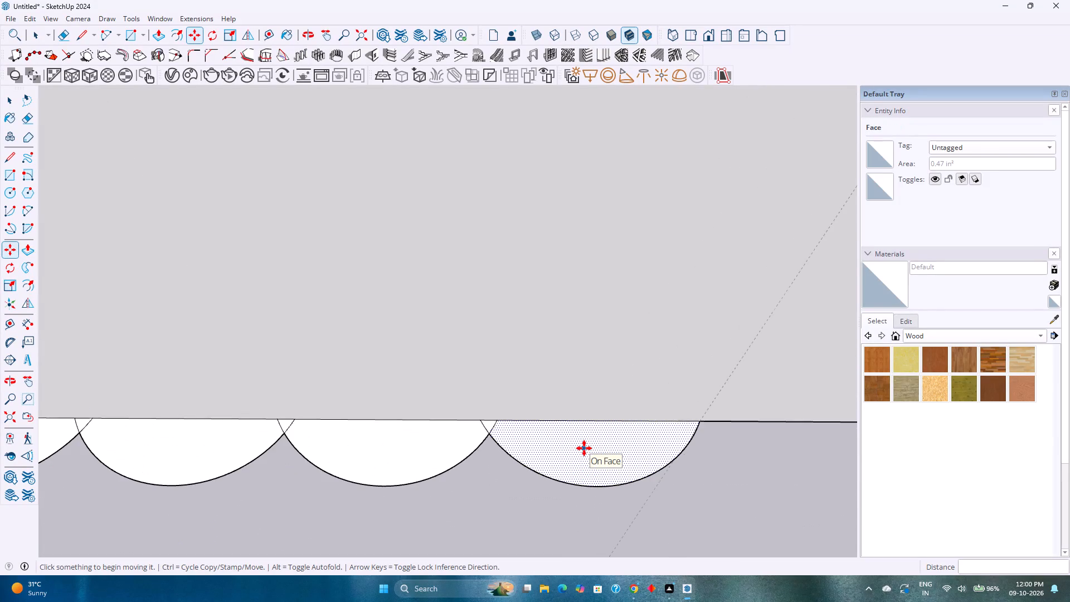
pyautogui.press('/')
pyautogui.press('9')
pyautogui.press('Return')
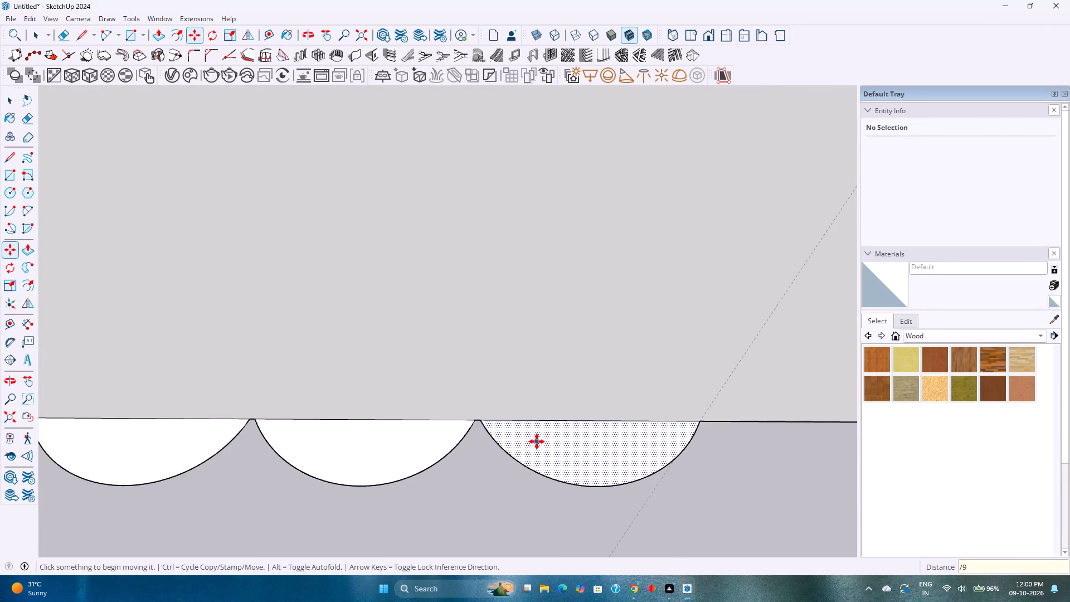
pyautogui.press('space')
pyautogui.scroll(-11, 535, 441)
pyautogui.press('Escape')
# Open the panel's group and copy its two side edges and arched top edge about 1' 10 13/16" out from the panel's face.
pyautogui.scroll(-4, 534, 440)
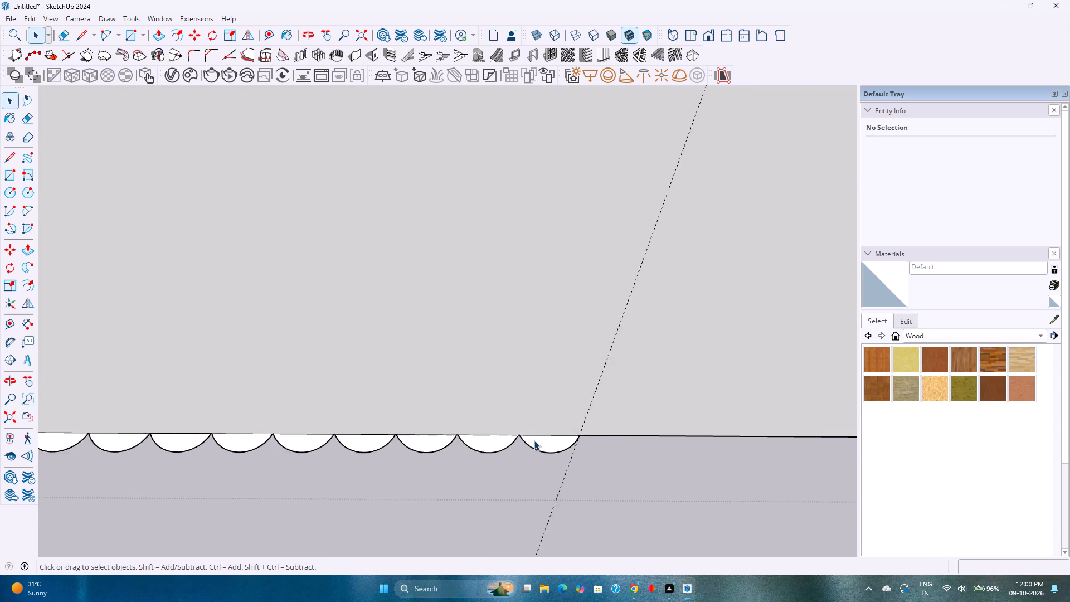
pyautogui.scroll(-12, 534, 440)
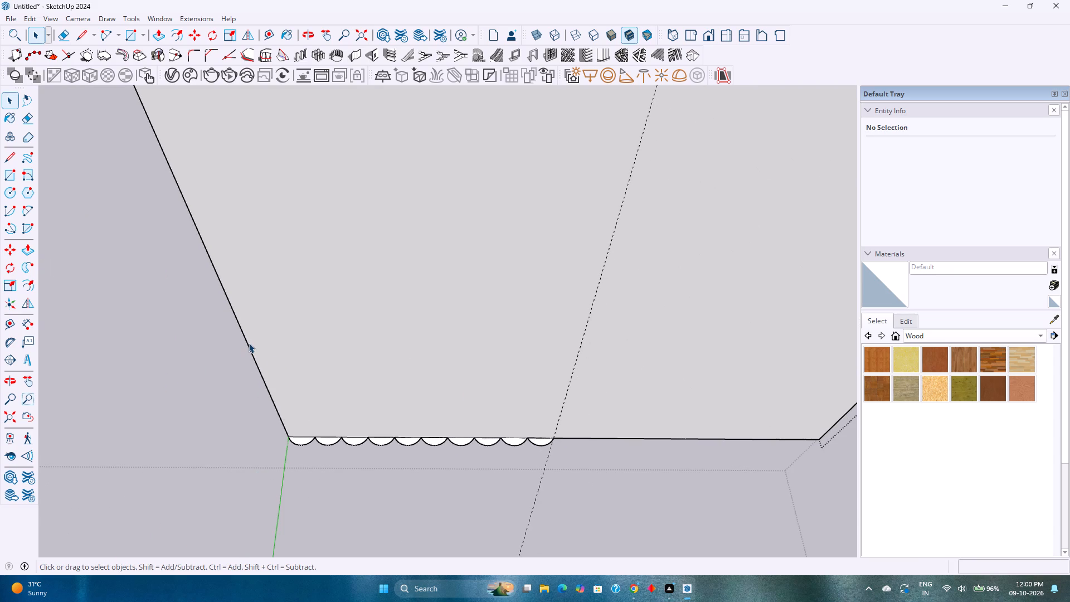
pyautogui.click(247, 343)
pyautogui.doubleClick(286, 349)
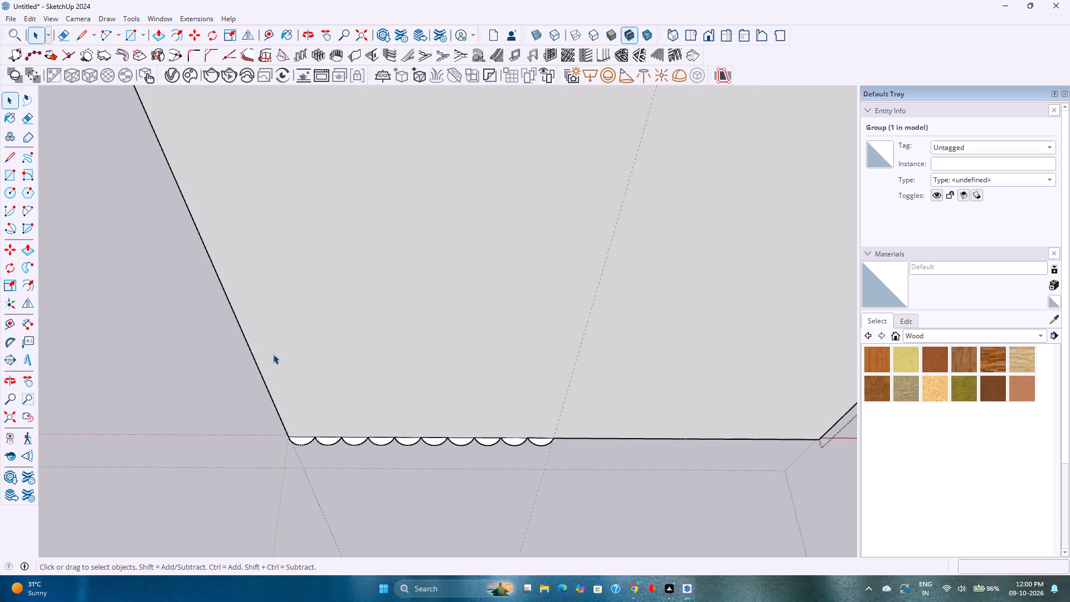
pyautogui.click(256, 364)
pyautogui.keyDown('shift'); pyautogui.moveTo(423, 351); pyautogui.dragTo(238, 418, button='middle'); pyautogui.keyUp('shift')
pyautogui.keyDown('ctrl'); pyautogui.click(755, 375); pyautogui.keyUp('ctrl')
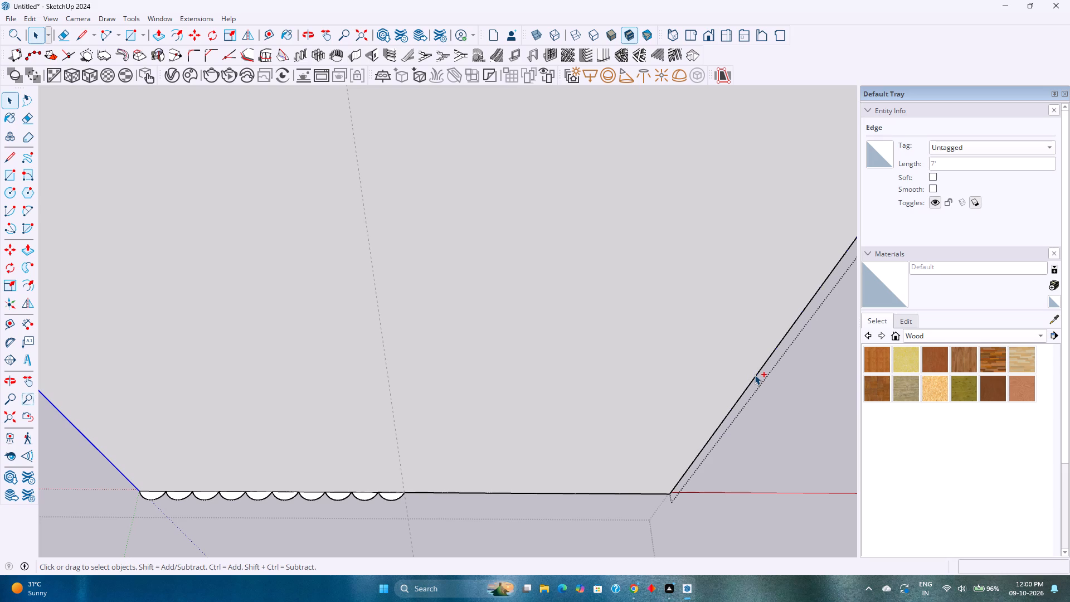
pyautogui.scroll(-10, 669, 367)
pyautogui.keyDown('shift'); pyautogui.moveTo(659, 363); pyautogui.dragTo(653, 518, button='middle'); pyautogui.keyUp('shift')
pyautogui.scroll(-5, 598, 421)
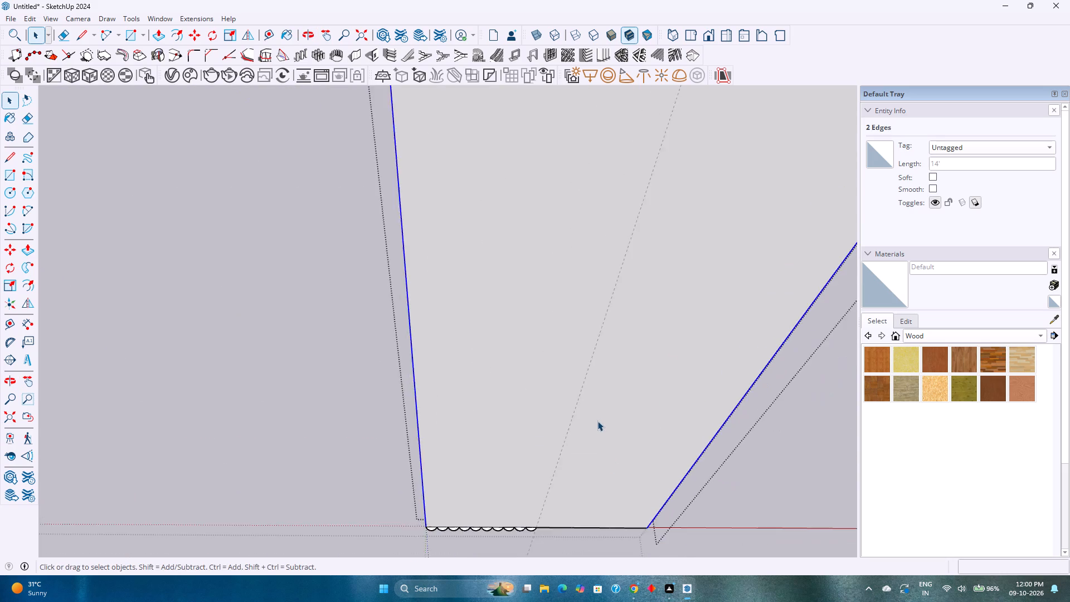
pyautogui.scroll(-5, 597, 421)
pyautogui.keyDown('shift'); pyautogui.moveTo(602, 397); pyautogui.dragTo(564, 520, button='middle'); pyautogui.keyUp('shift')
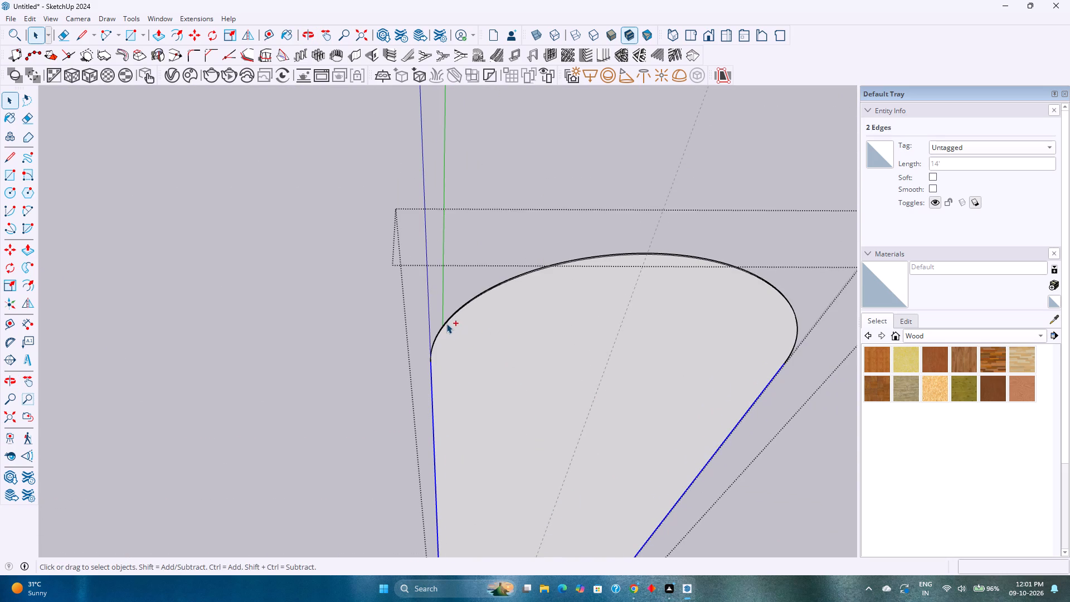
pyautogui.keyDown('ctrl'); pyautogui.click(448, 320); pyautogui.keyUp('ctrl')
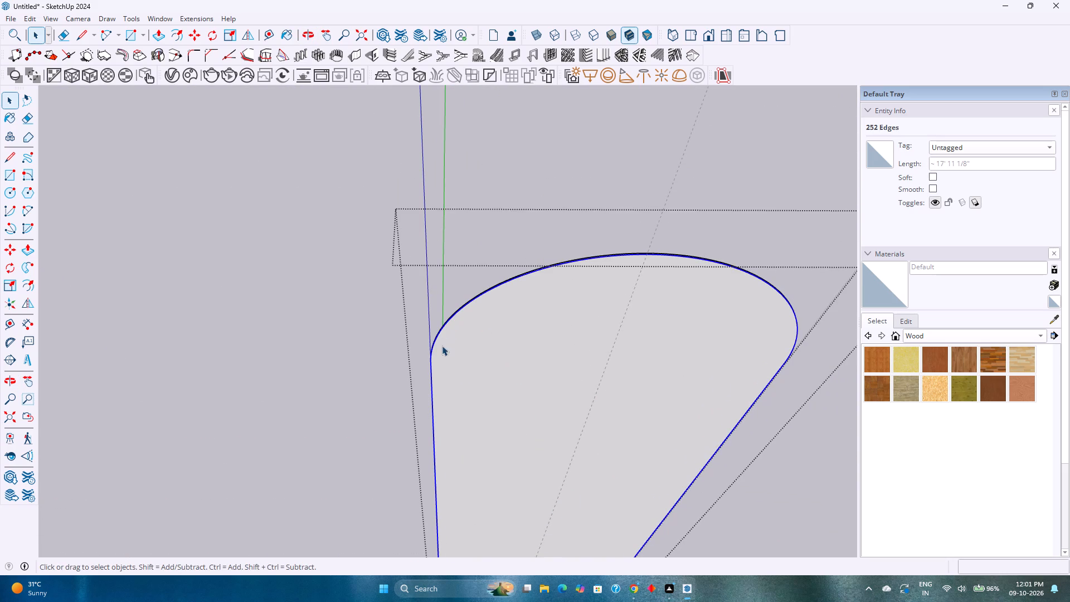
pyautogui.press('m')
pyautogui.scroll(-5, 479, 424)
pyautogui.keyDown('shift'); pyautogui.moveTo(480, 431); pyautogui.dragTo(471, 353, button='middle'); pyautogui.keyUp('shift')
pyautogui.scroll(8, 422, 506)
pyautogui.click(446, 498)
pyautogui.scroll(-3, 453, 535)
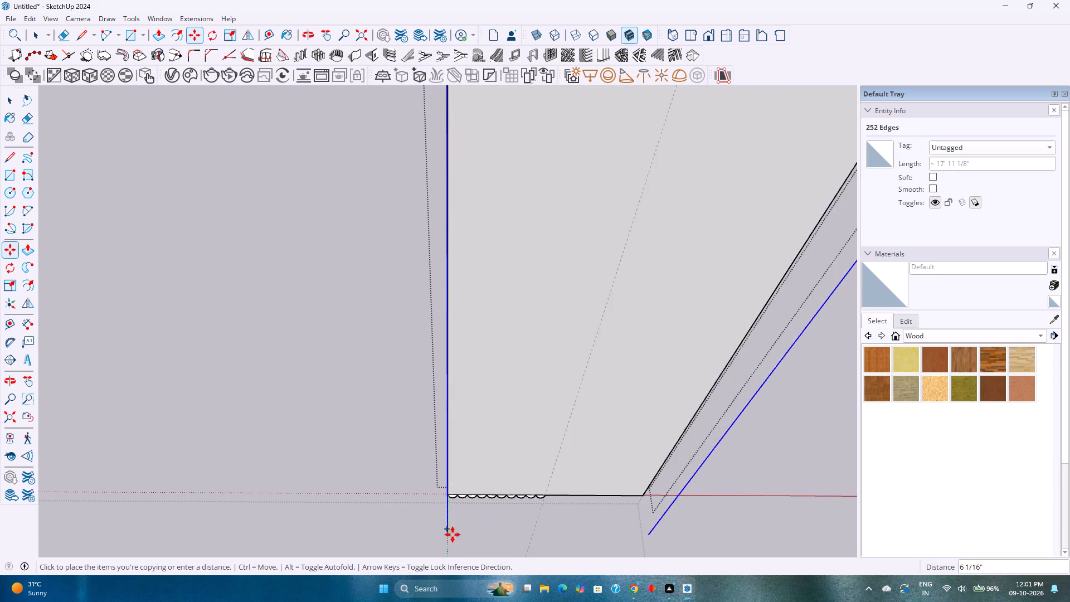
pyautogui.scroll(-3, 453, 535)
pyautogui.keyDown('shift'); pyautogui.moveTo(451, 526); pyautogui.dragTo(458, 425, button='middle'); pyautogui.keyUp('shift')
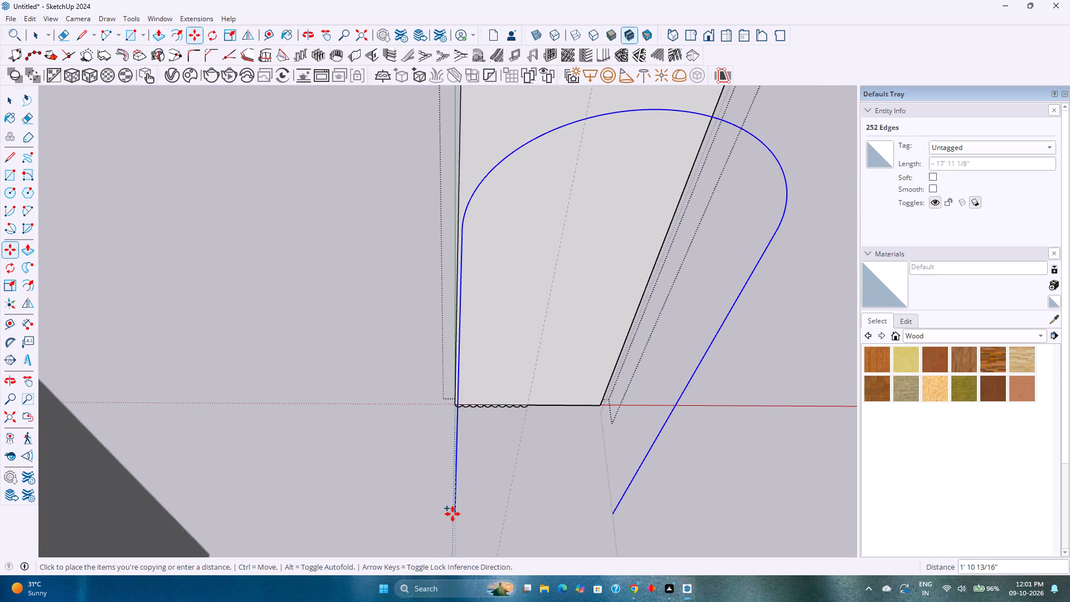
pyautogui.click(453, 514)
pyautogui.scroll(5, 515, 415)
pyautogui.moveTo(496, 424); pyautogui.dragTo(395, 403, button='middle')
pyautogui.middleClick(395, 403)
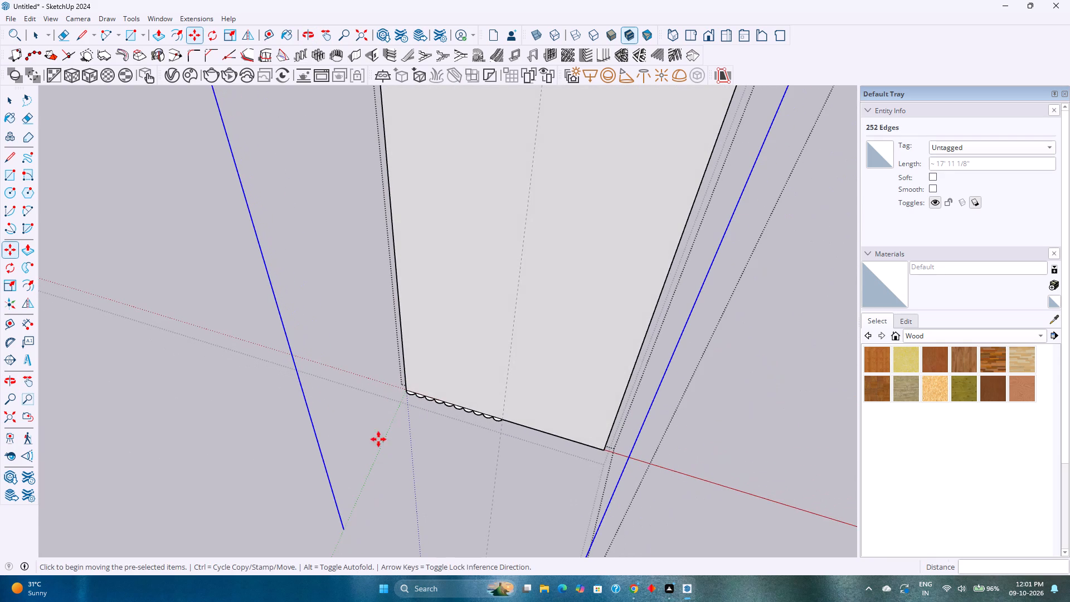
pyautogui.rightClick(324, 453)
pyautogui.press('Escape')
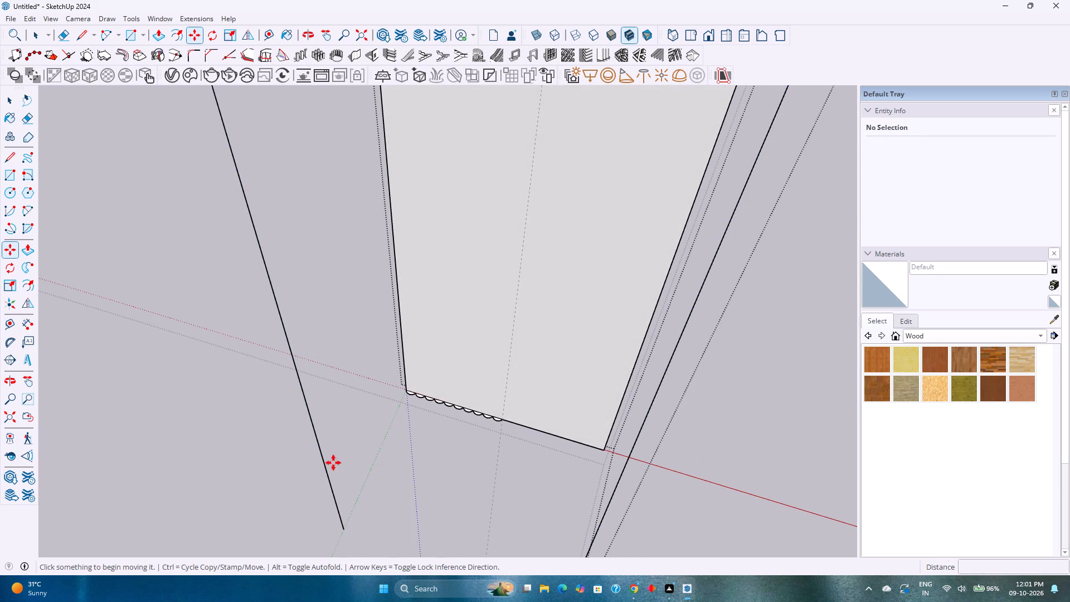
# Select the copied outline's two side edges and arched top edge and weld them into one curve.
pyautogui.press('space')
pyautogui.click(325, 467)
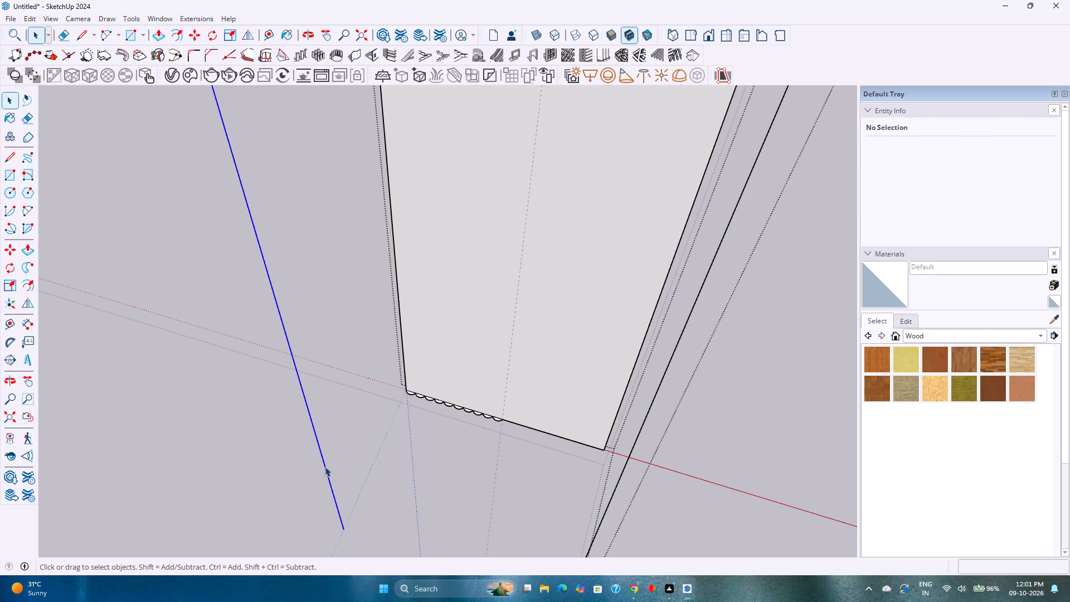
pyautogui.scroll(-11, 325, 467)
pyautogui.moveTo(298, 323); pyautogui.dragTo(270, 304)
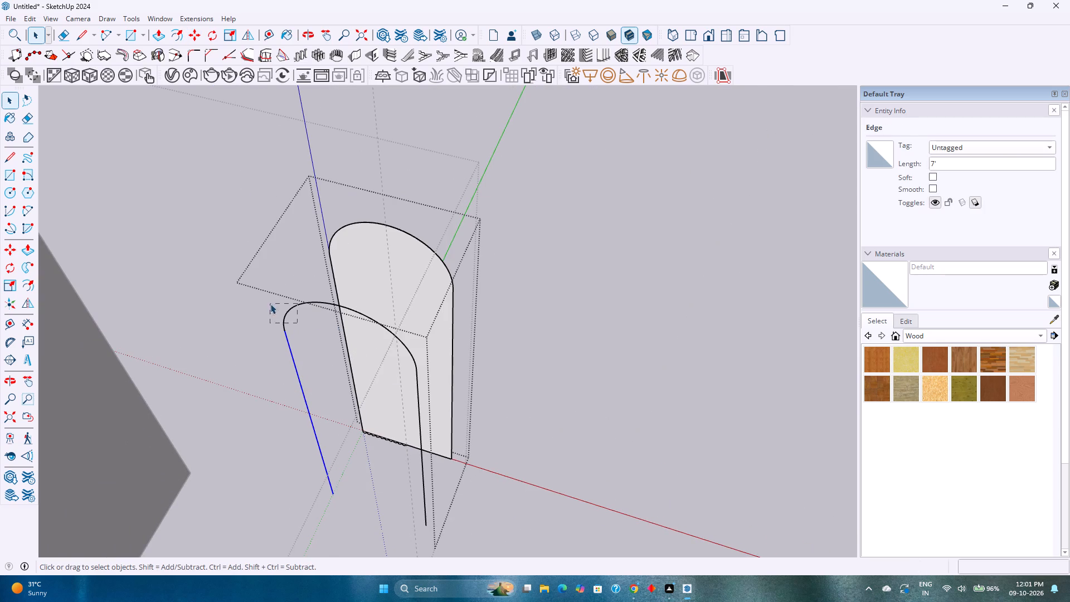
pyautogui.keyDown('ctrl'); pyautogui.moveTo(433, 512); pyautogui.dragTo(317, 473); pyautogui.keyUp('ctrl')
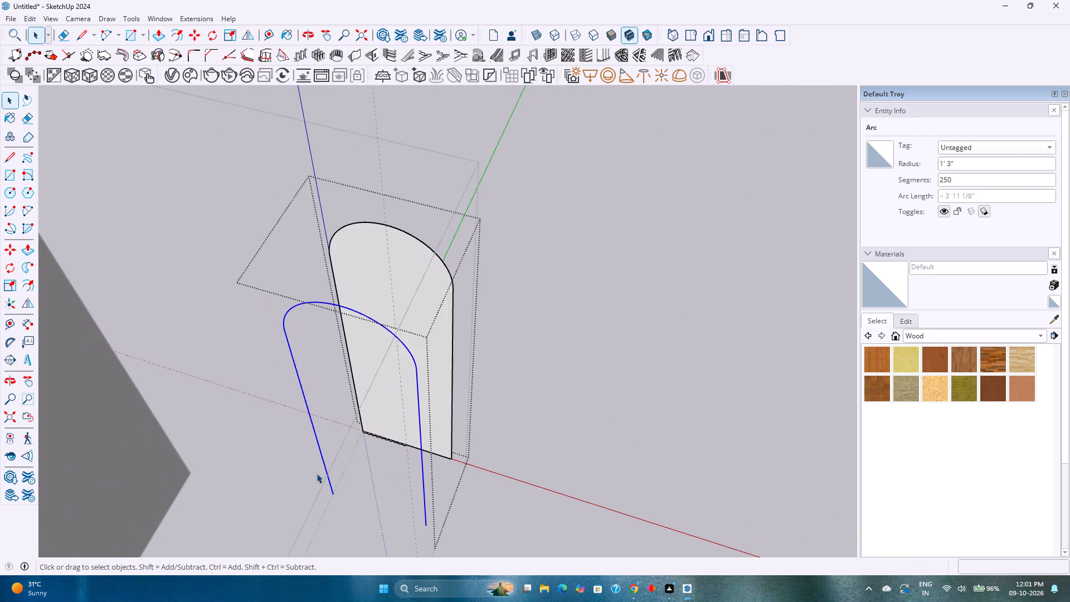
pyautogui.rightClick(325, 467)
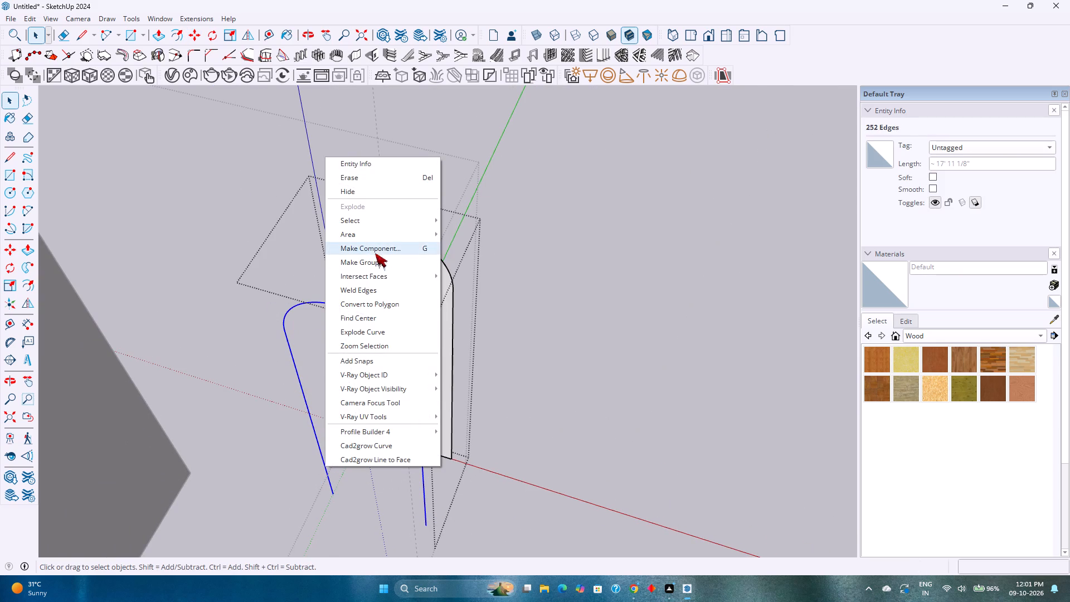
pyautogui.click(376, 285)
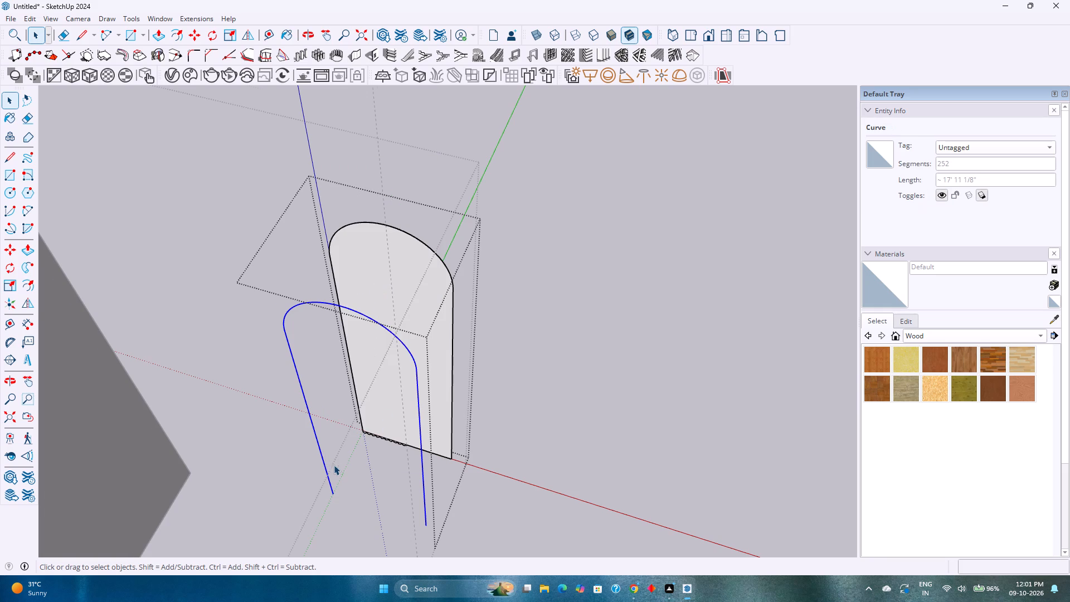
# Extrude the first arc profile, at the panel's bottom corner, along the welded outline curve with Follow Me.
pyautogui.scroll(7, 352, 467)
pyautogui.moveTo(359, 464); pyautogui.dragTo(498, 412, button='middle')
pyautogui.middleClick(498, 412)
pyautogui.scroll(8, 405, 457)
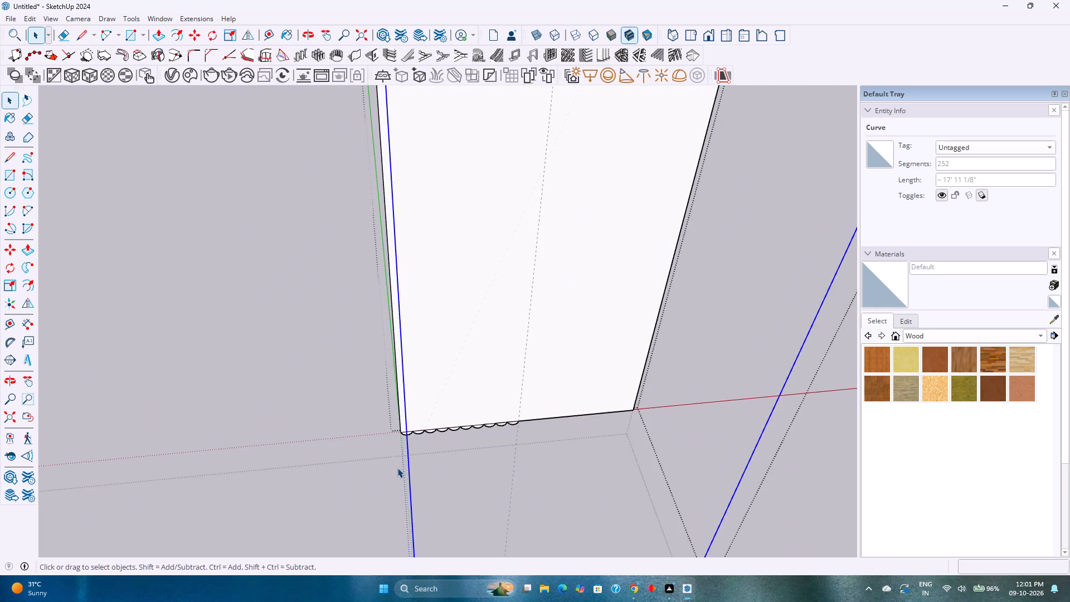
pyautogui.keyDown('shift'); pyautogui.moveTo(400, 464); pyautogui.dragTo(365, 396, button='middle'); pyautogui.keyUp('shift')
pyautogui.moveTo(363, 395); pyautogui.dragTo(510, 396, button='middle')
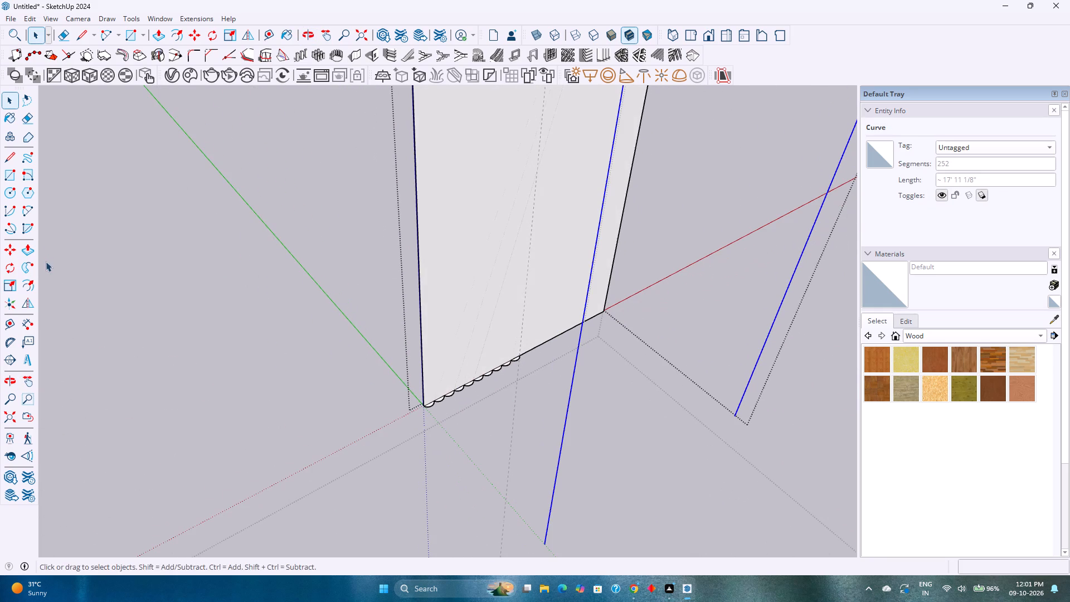
pyautogui.click(27, 273)
pyautogui.scroll(8, 415, 404)
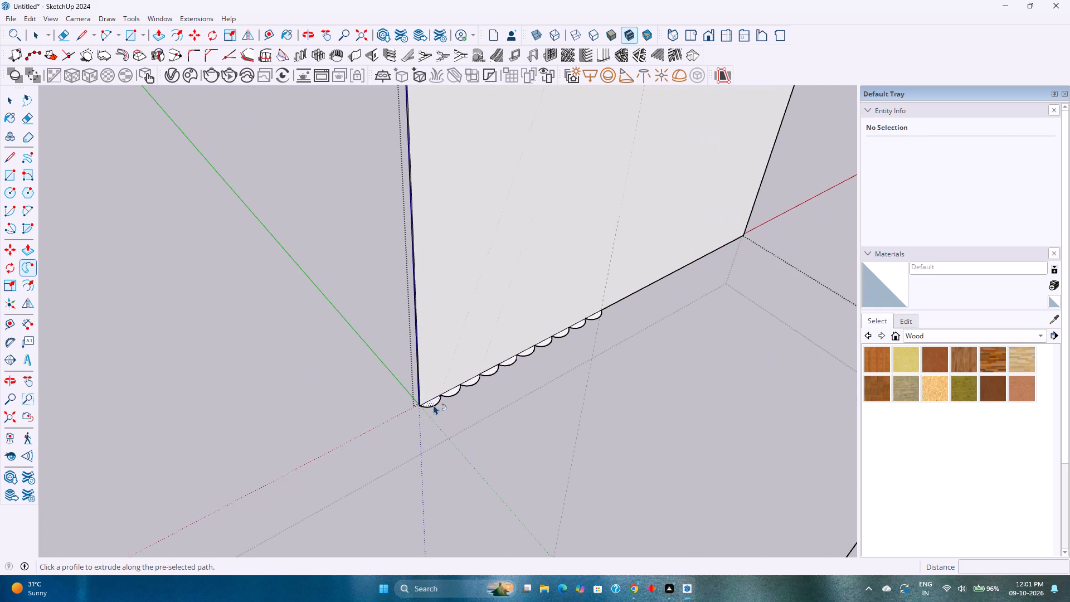
pyautogui.click(433, 404)
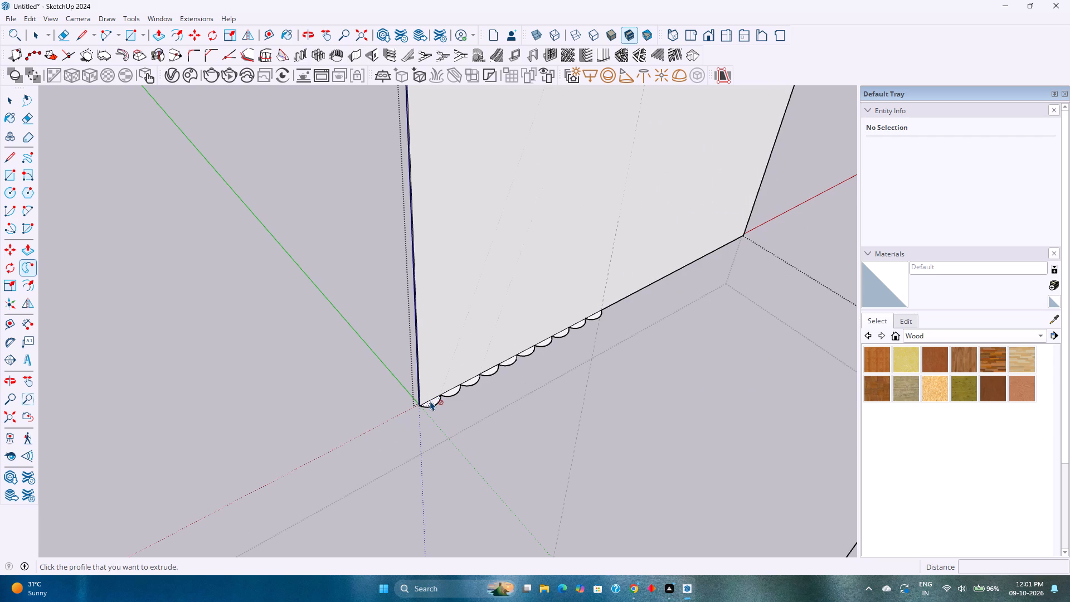
# Select the welded outline curve as the path and extrude the second arc profile along it with Follow Me.
pyautogui.scroll(-15, 423, 391)
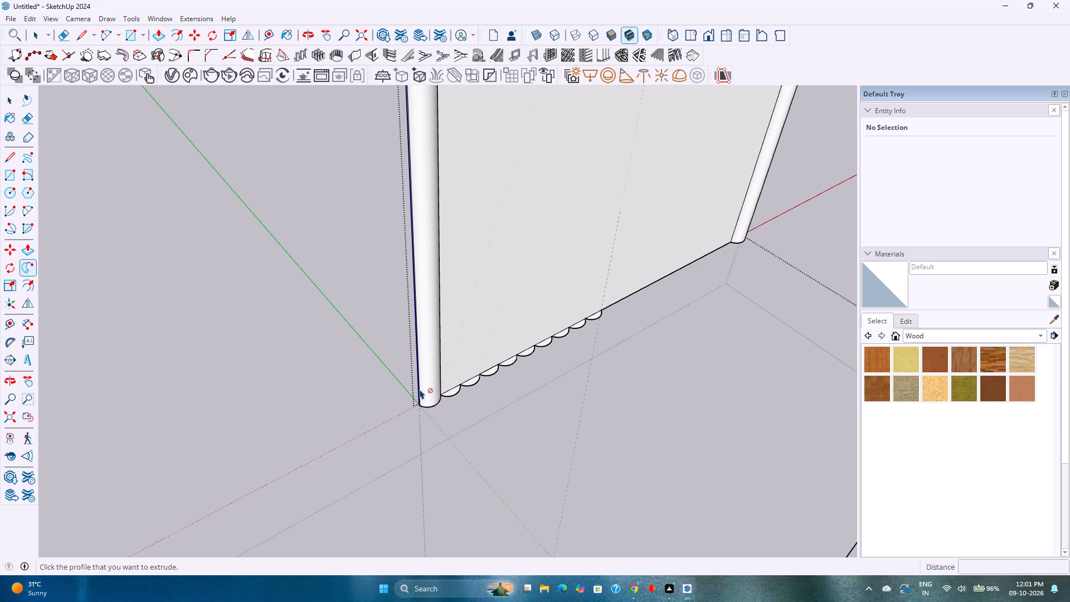
pyautogui.scroll(-11, 420, 389)
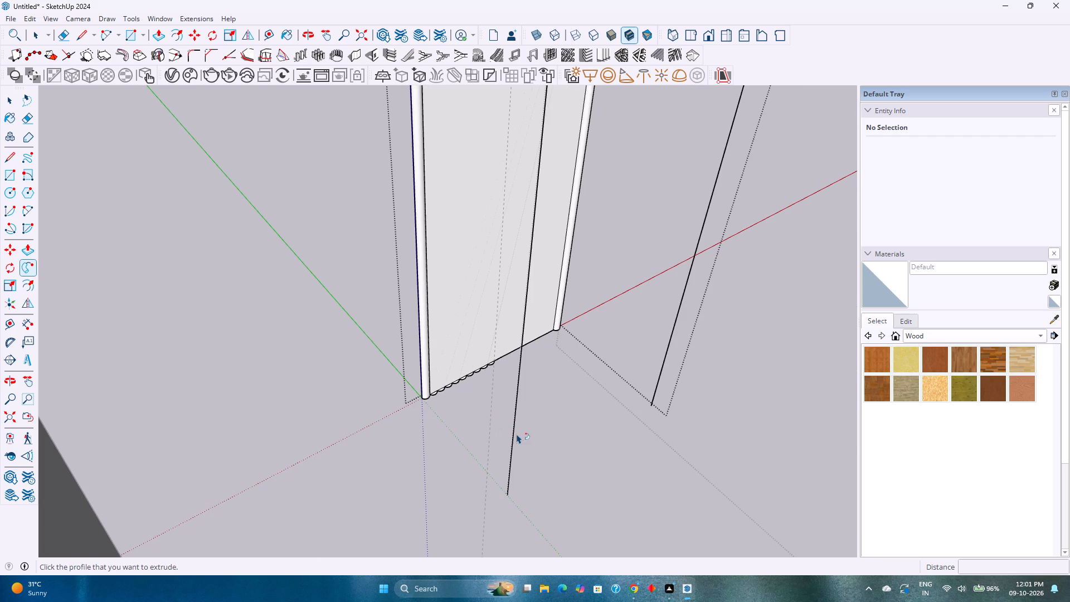
pyautogui.press('space')
pyautogui.click(512, 433)
pyautogui.scroll(7, 398, 375)
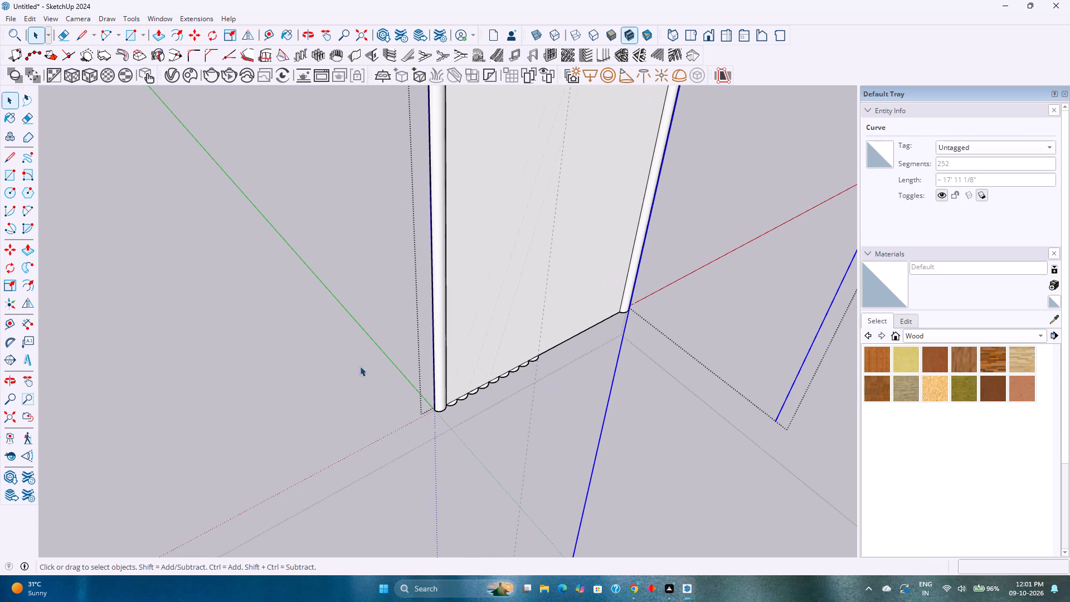
pyautogui.click(31, 271)
pyautogui.scroll(7, 464, 424)
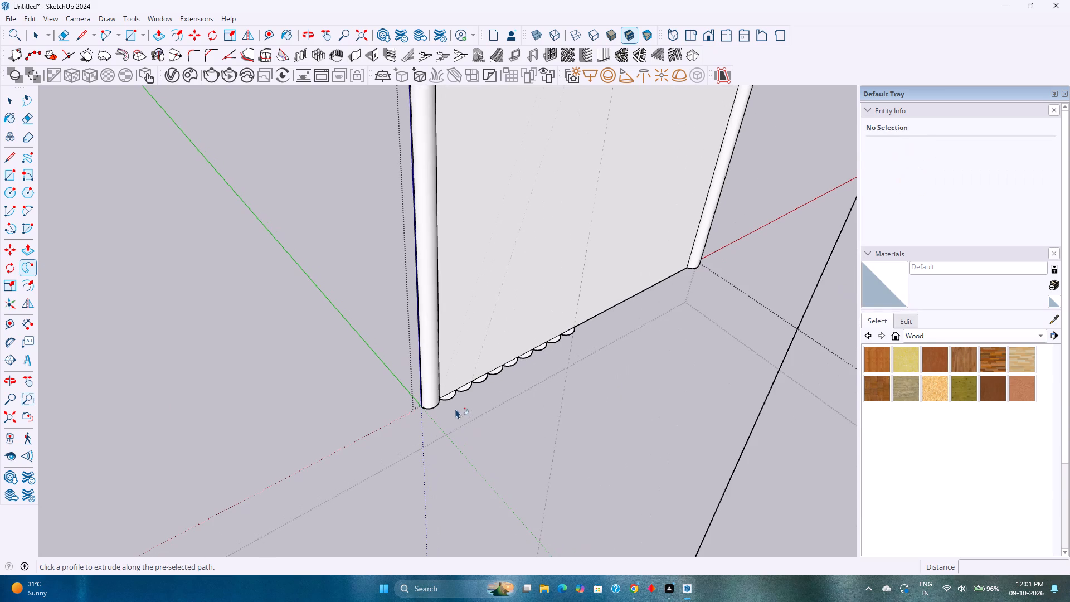
pyautogui.click(449, 394)
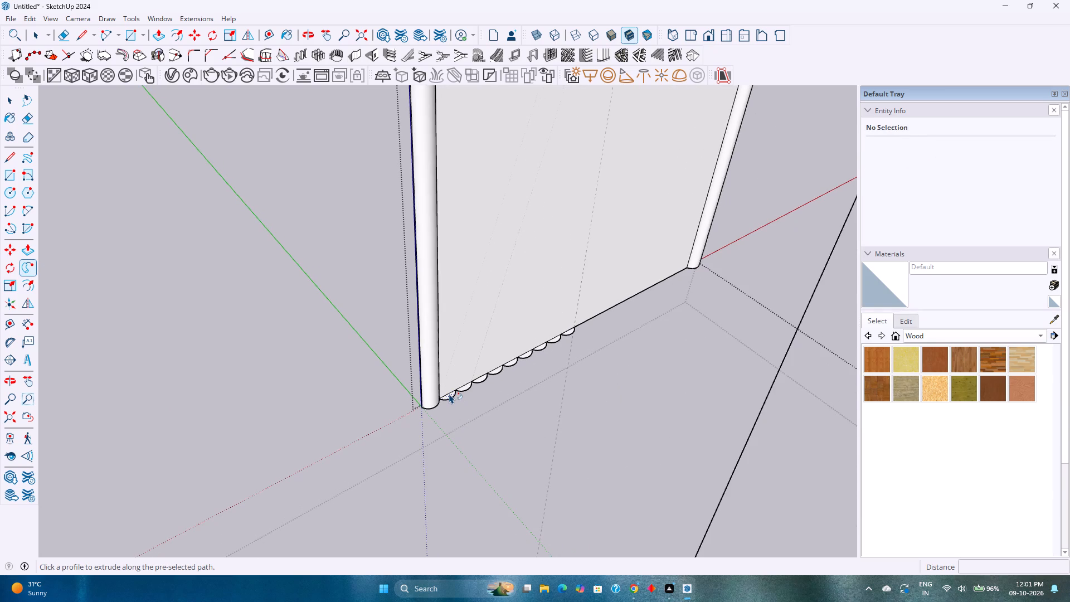
# Select the welded outline curve as the path and extrude the third arc profile along it with Follow Me.
pyautogui.scroll(-4, 449, 394)
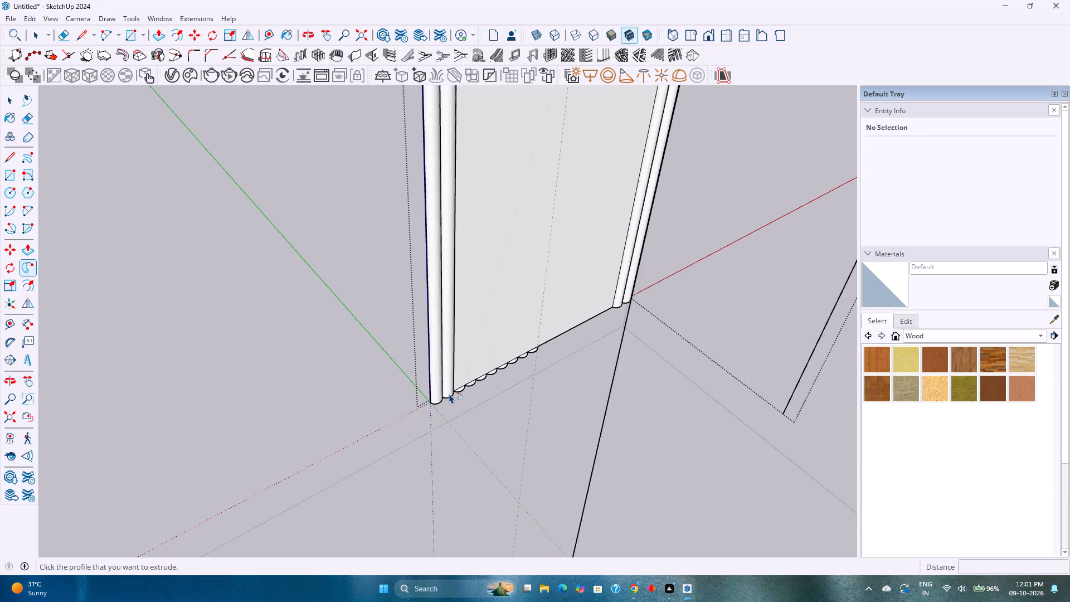
pyautogui.scroll(-11, 449, 394)
pyautogui.click(14, 419)
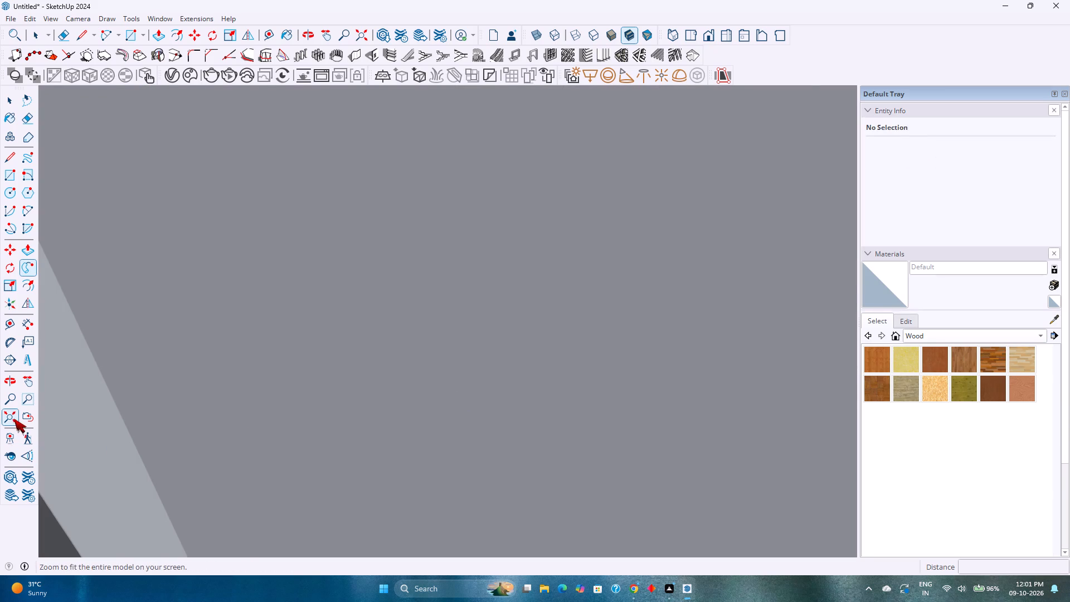
pyautogui.scroll(8, 551, 168)
pyautogui.keyDown('shift'); pyautogui.moveTo(593, 175); pyautogui.dragTo(595, 176, button='middle'); pyautogui.keyUp('shift')
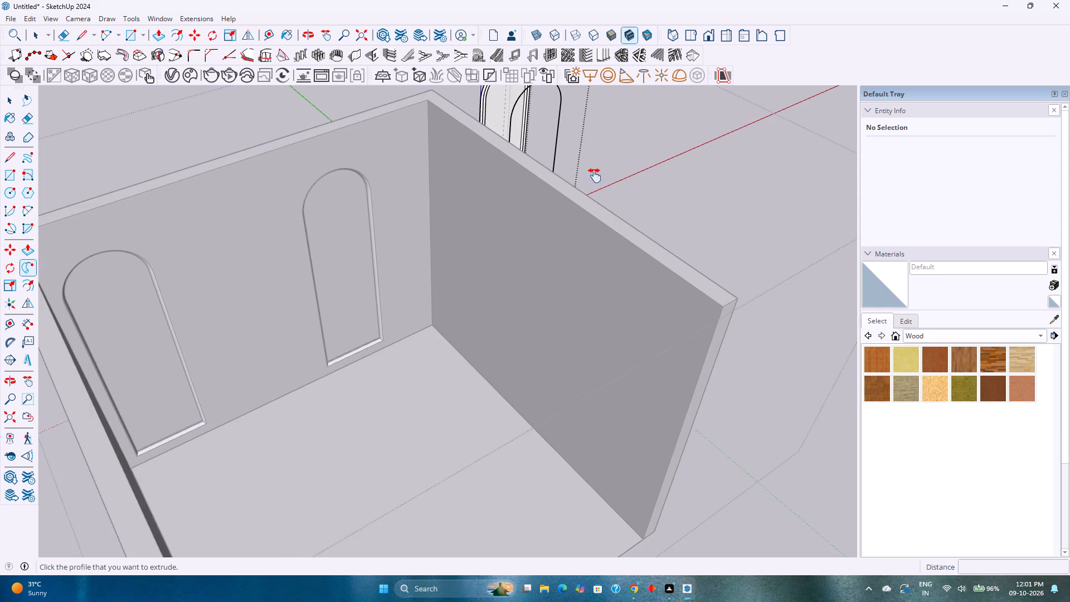
pyautogui.keyDown('shift'); pyautogui.moveTo(595, 176); pyautogui.dragTo(575, 338, button='middle'); pyautogui.keyUp('shift')
pyautogui.moveTo(582, 347); pyautogui.dragTo(485, 365, button='middle')
pyautogui.scroll(14, 539, 370)
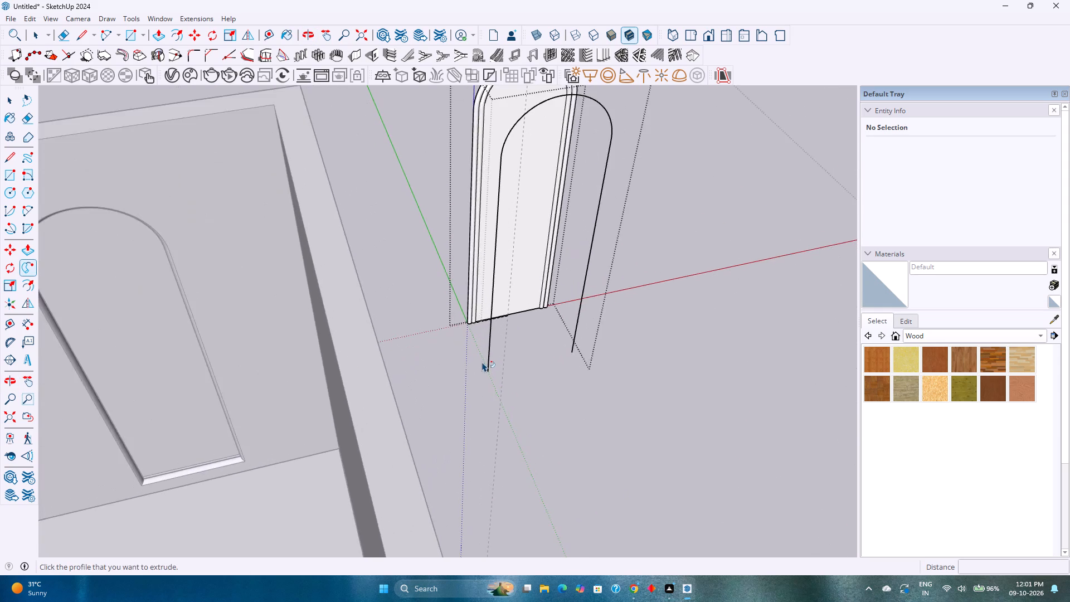
pyautogui.scroll(15, 482, 362)
pyautogui.scroll(8, 492, 348)
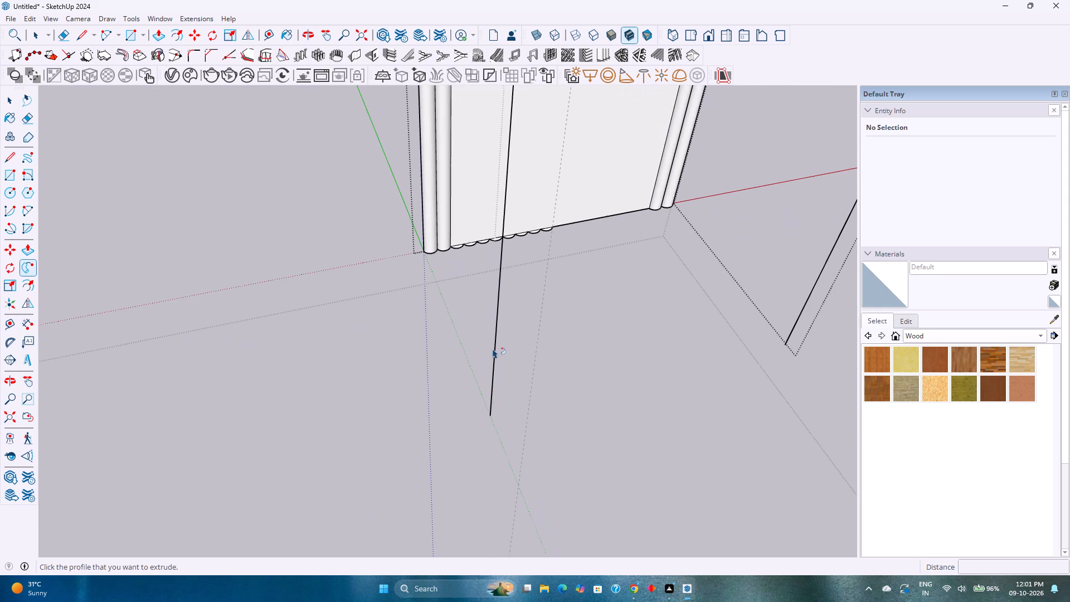
pyautogui.press('space')
pyautogui.click(495, 342)
pyautogui.scroll(4, 442, 242)
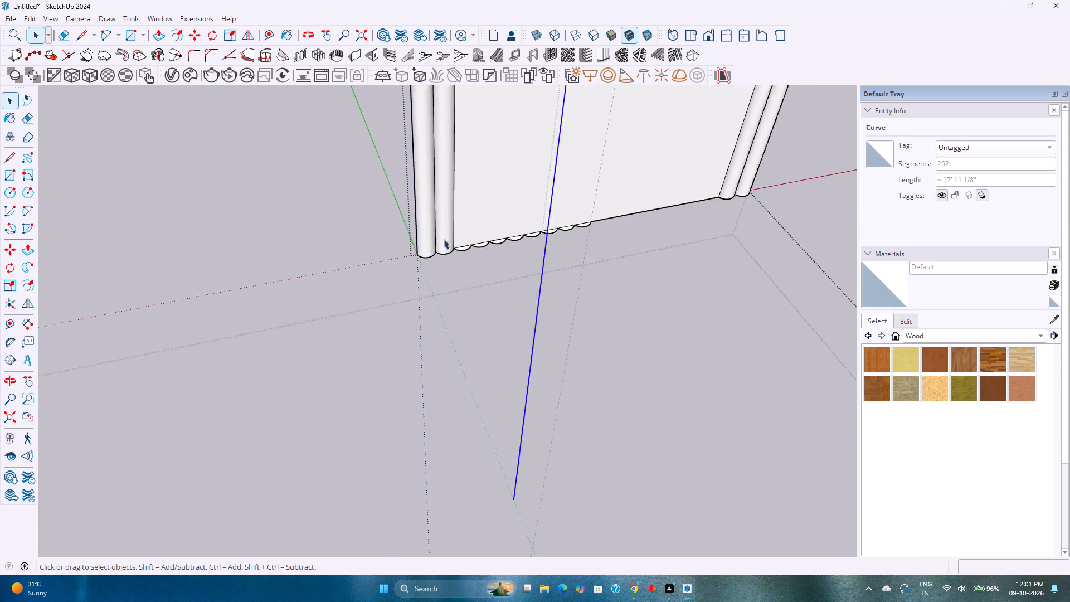
pyautogui.scroll(9, 444, 239)
pyautogui.click(23, 268)
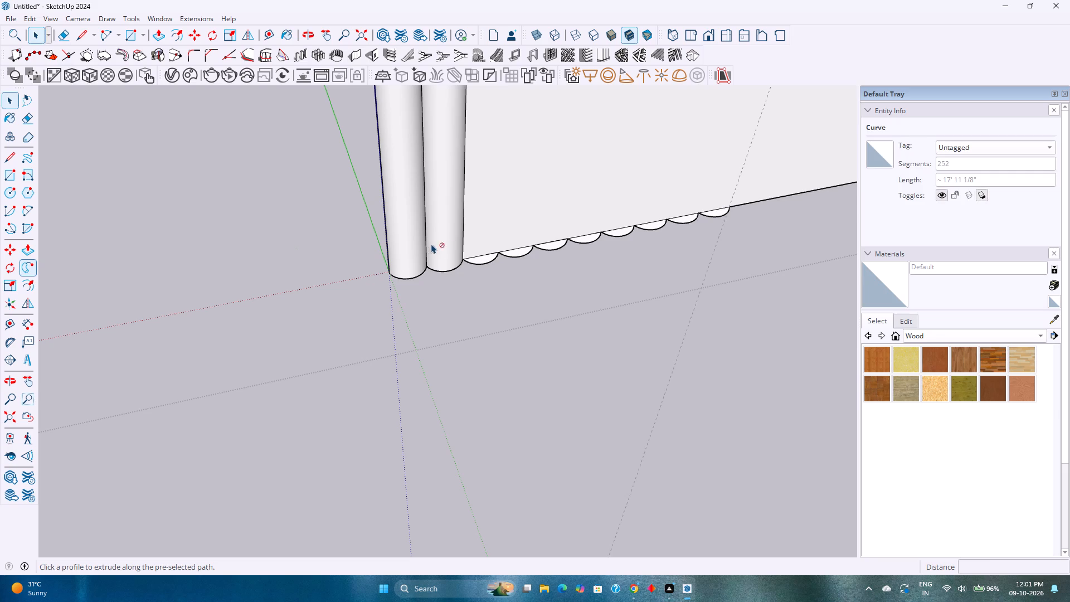
pyautogui.click(479, 258)
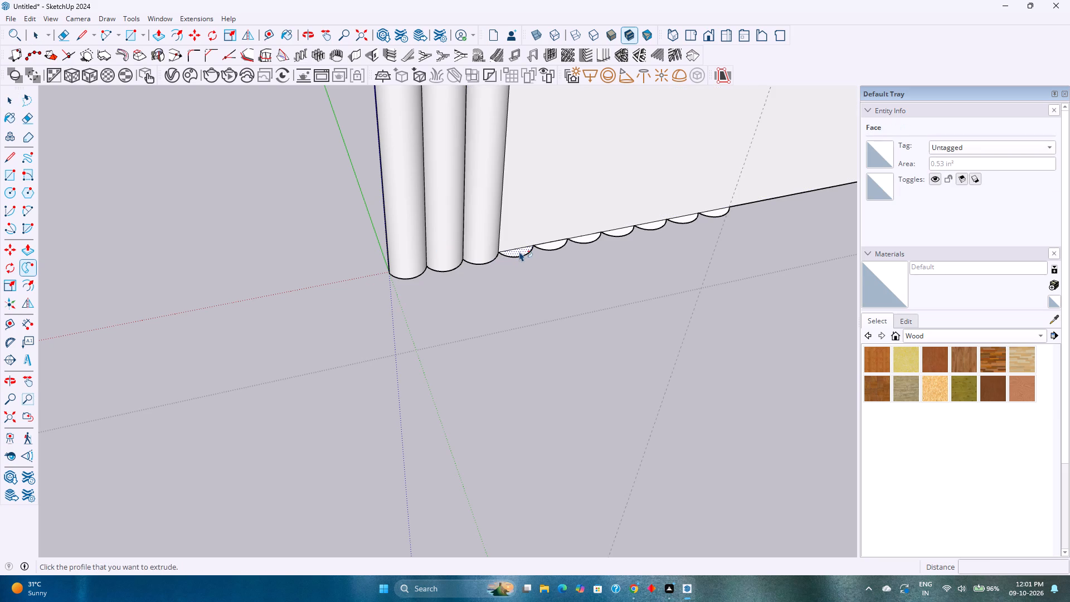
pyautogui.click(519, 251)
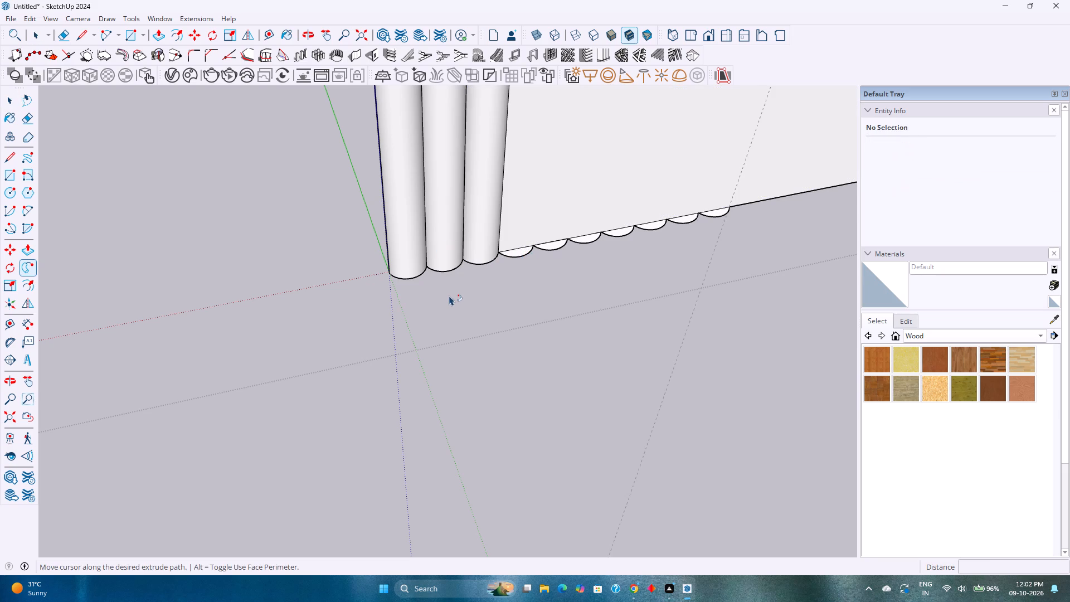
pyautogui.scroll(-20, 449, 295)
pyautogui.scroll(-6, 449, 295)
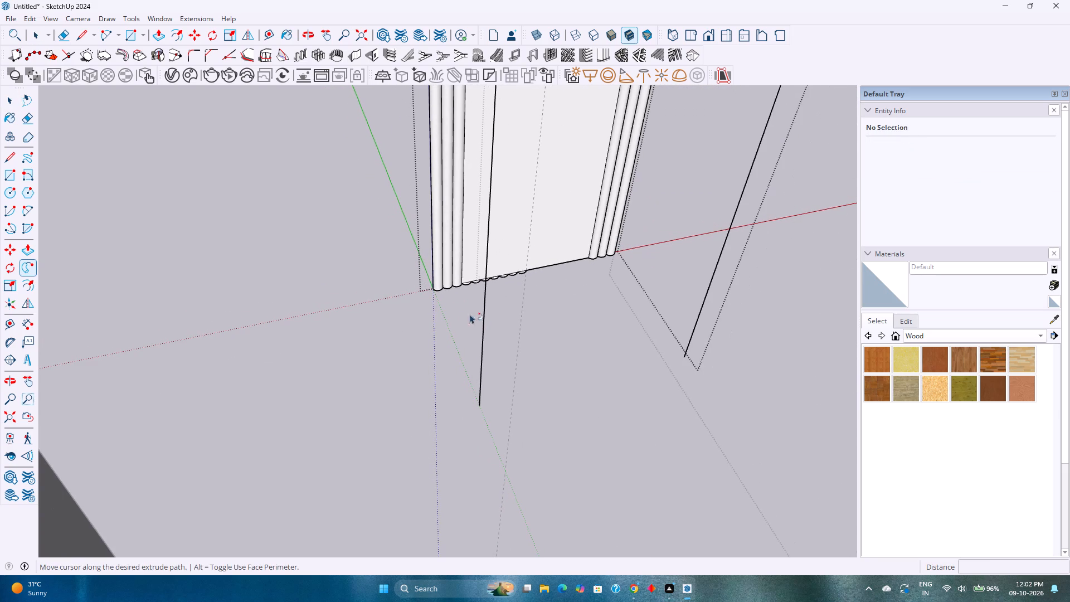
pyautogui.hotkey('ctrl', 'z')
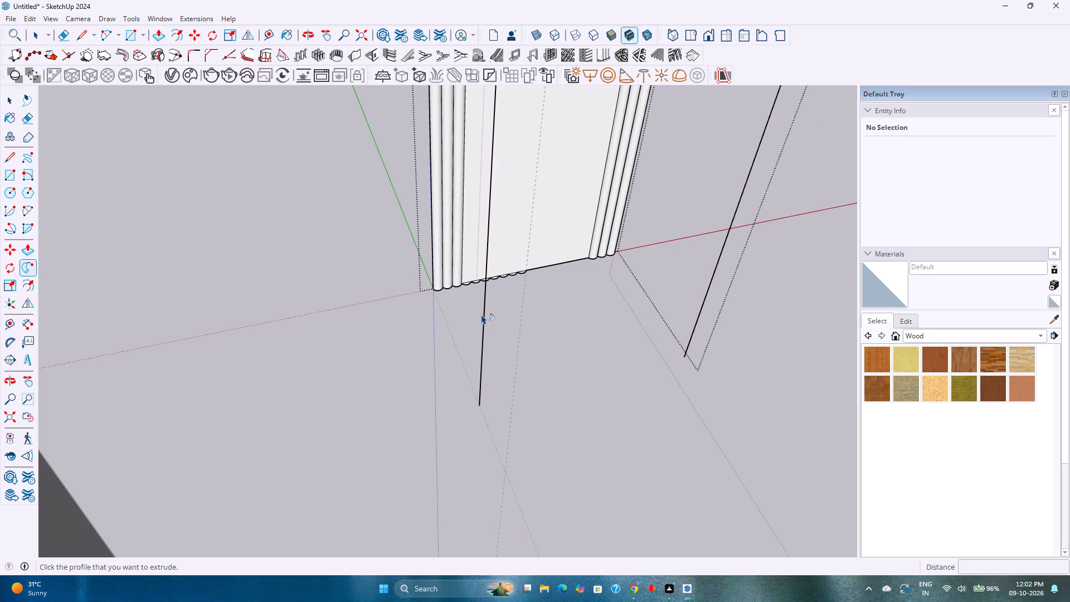
# Select the welded outline curve as the path and extrude the fourth arc profile along it with Follow Me.
pyautogui.press('space')
pyautogui.click(484, 316)
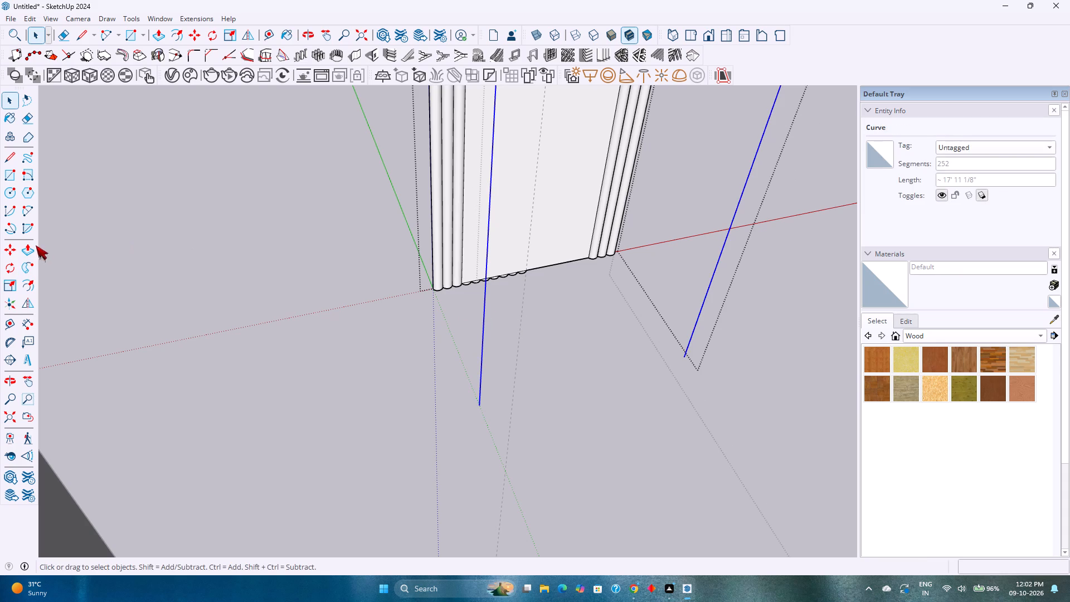
pyautogui.click(18, 274)
pyautogui.click(24, 272)
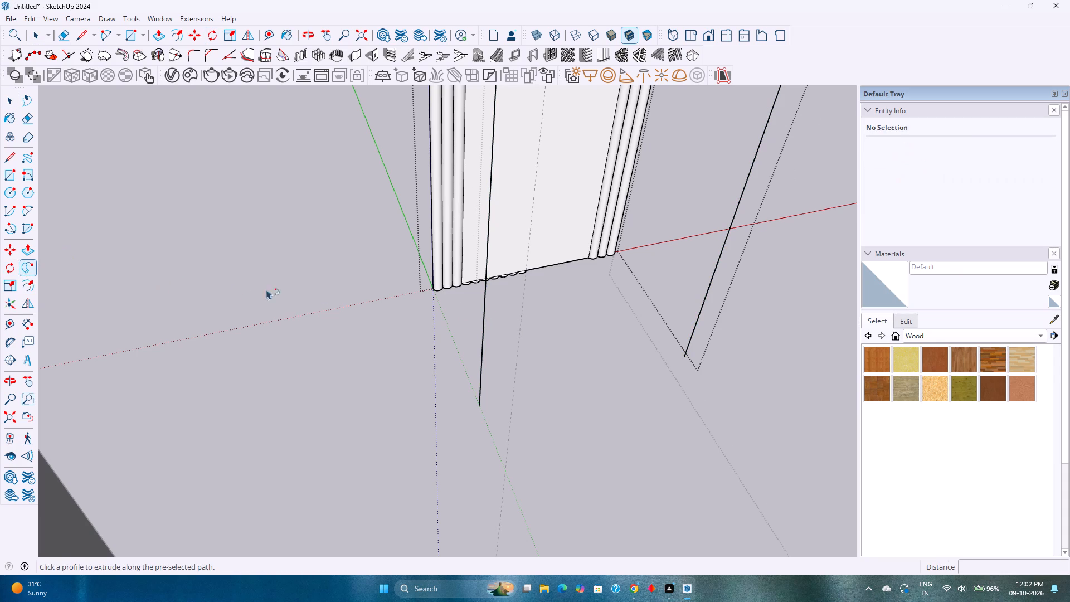
pyautogui.scroll(12, 460, 279)
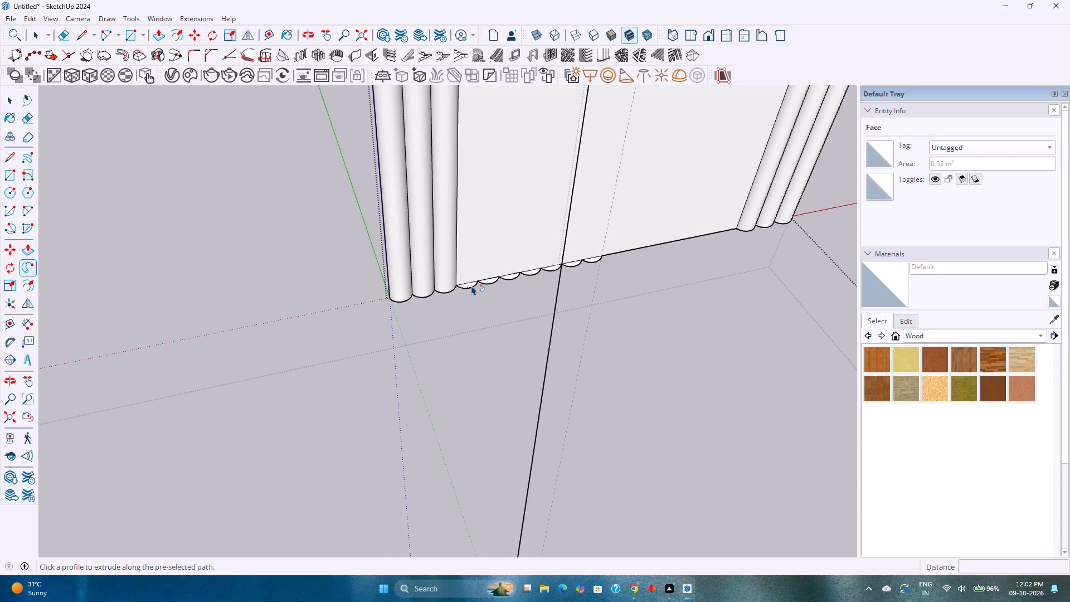
pyautogui.click(471, 285)
# Select the welded outline curve as the path and extrude the fifth arc profile along it with Follow Me.
pyautogui.scroll(-15, 440, 394)
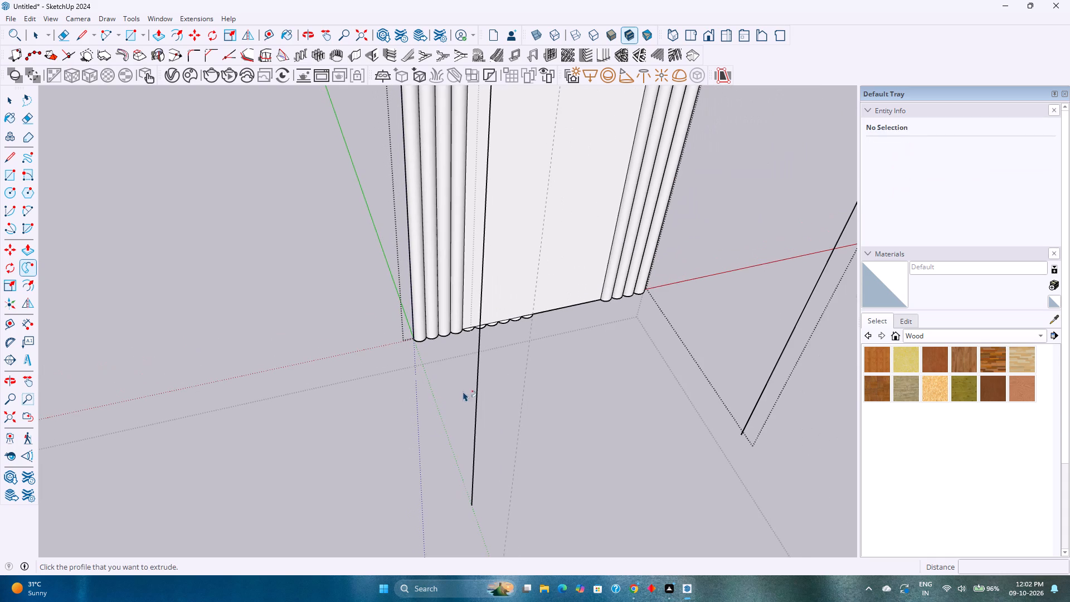
pyautogui.press('space')
pyautogui.click(479, 389)
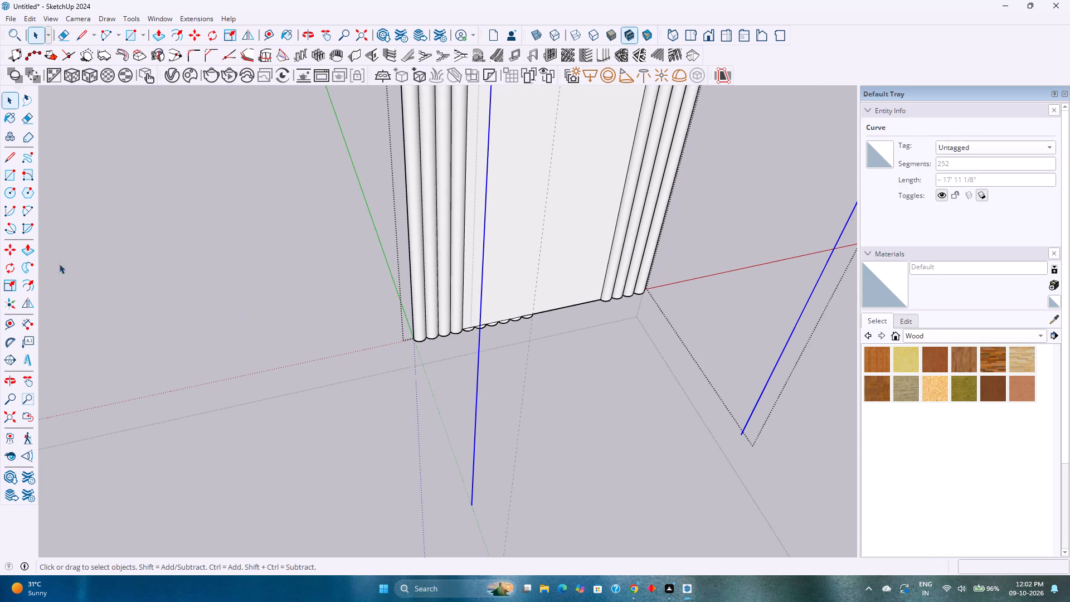
pyautogui.click(36, 264)
pyautogui.scroll(8, 457, 308)
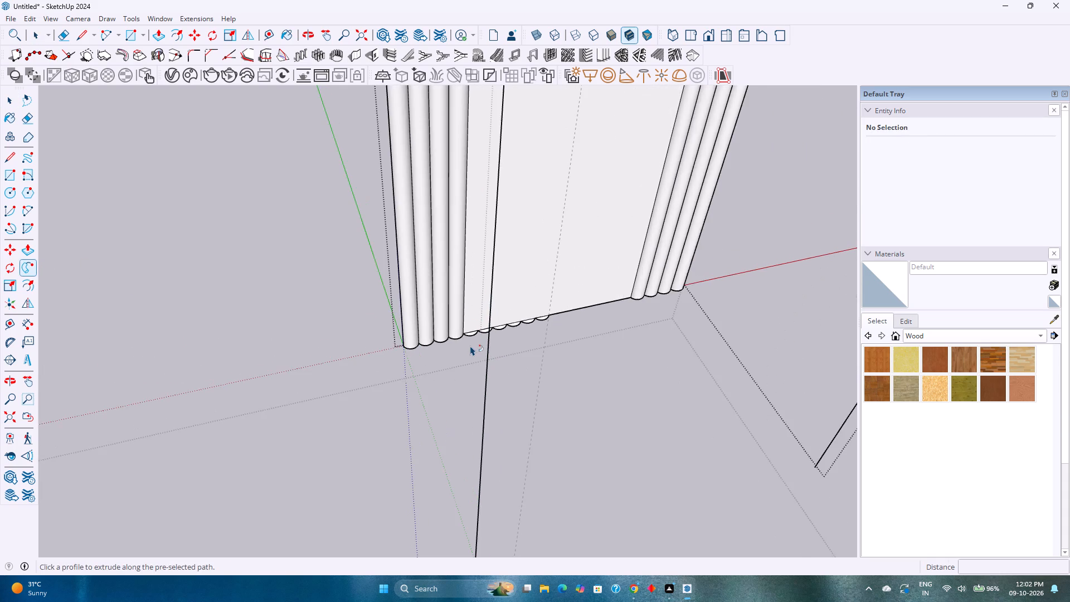
pyautogui.scroll(6, 470, 346)
pyautogui.click(470, 326)
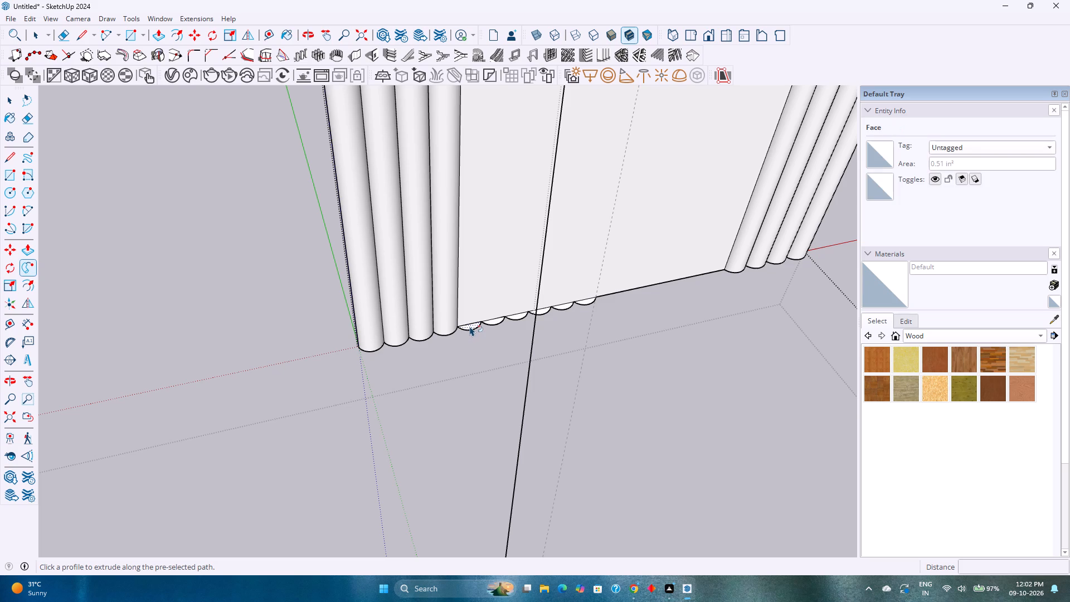
pyautogui.scroll(-3, 490, 343)
pyautogui.scroll(-1, 391, 337)
pyautogui.press('space')
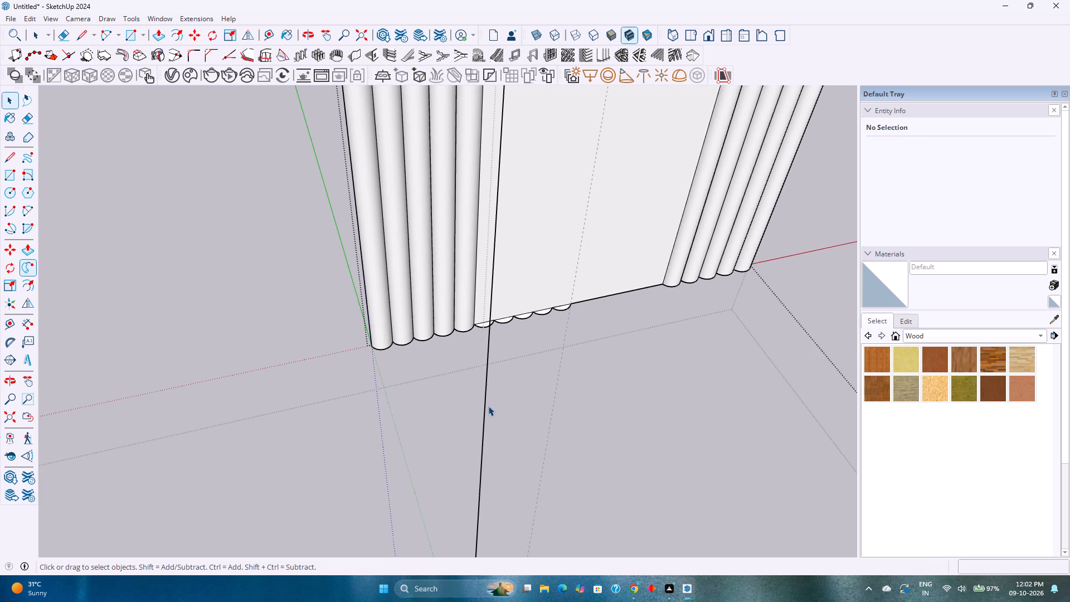
# Select the welded outline curve as the path and extrude the sixth arc profile along it with Follow Me.
pyautogui.click(484, 405)
pyautogui.click(30, 261)
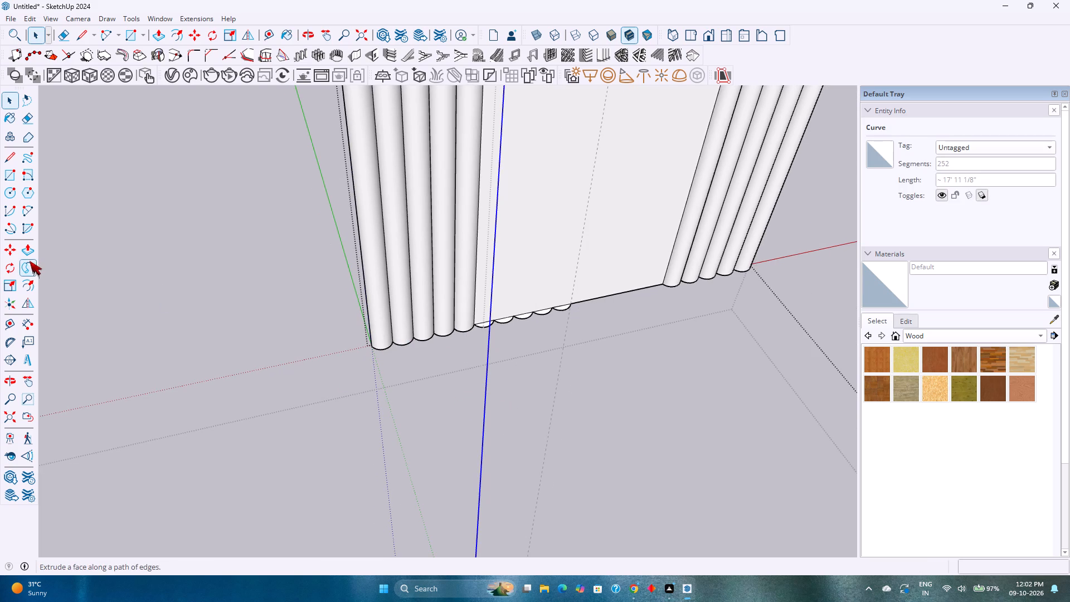
pyautogui.scroll(7, 472, 326)
pyautogui.click(485, 323)
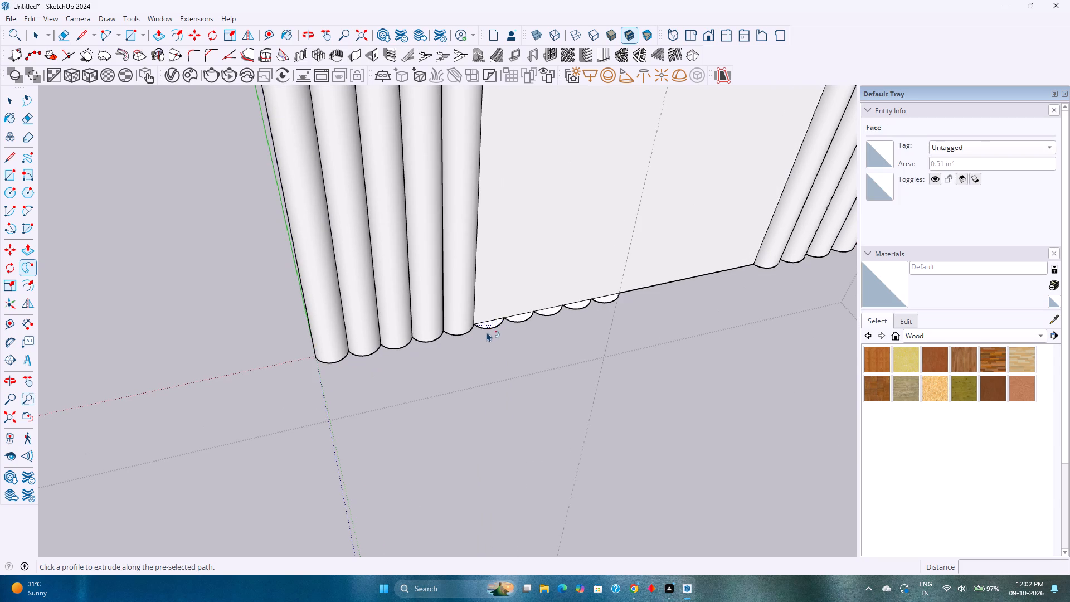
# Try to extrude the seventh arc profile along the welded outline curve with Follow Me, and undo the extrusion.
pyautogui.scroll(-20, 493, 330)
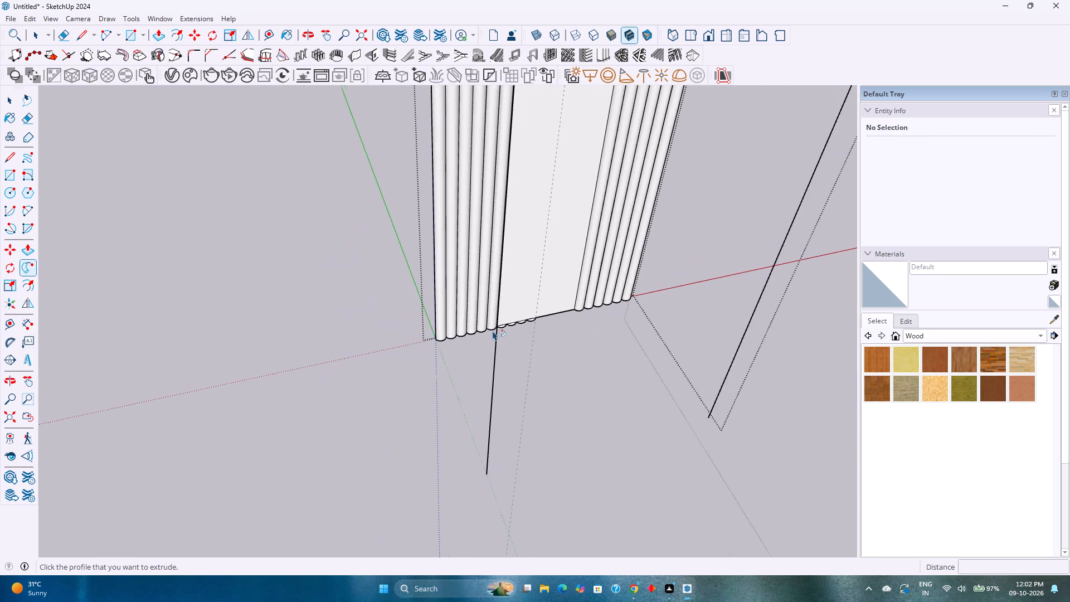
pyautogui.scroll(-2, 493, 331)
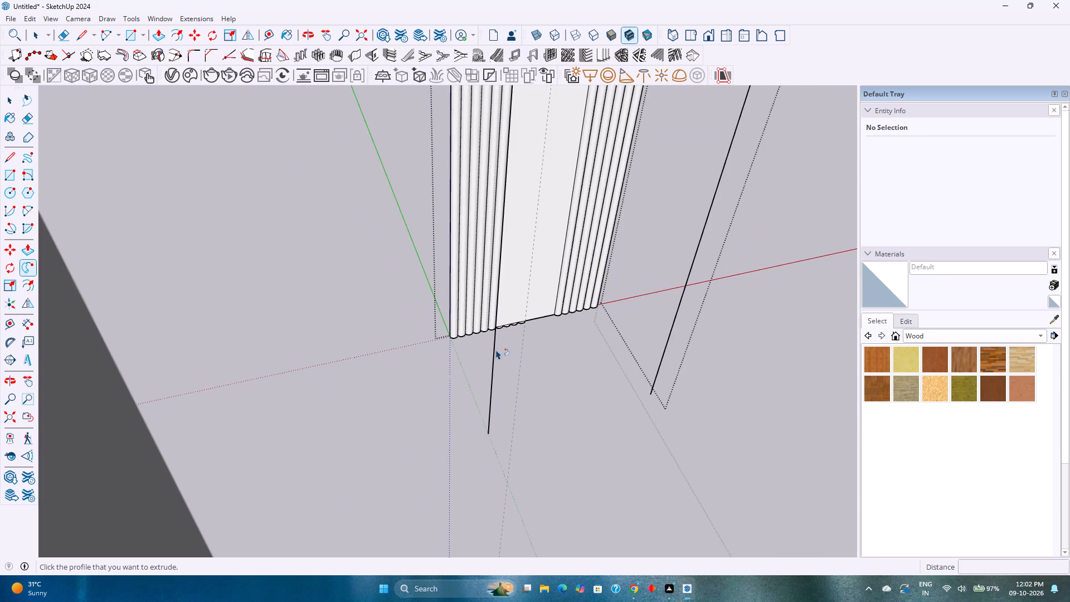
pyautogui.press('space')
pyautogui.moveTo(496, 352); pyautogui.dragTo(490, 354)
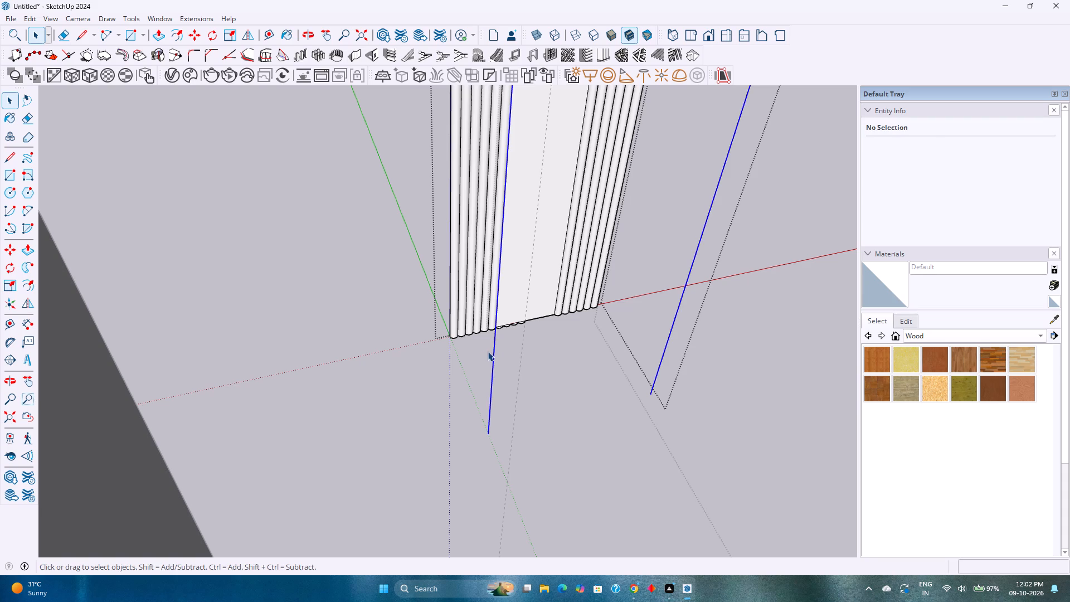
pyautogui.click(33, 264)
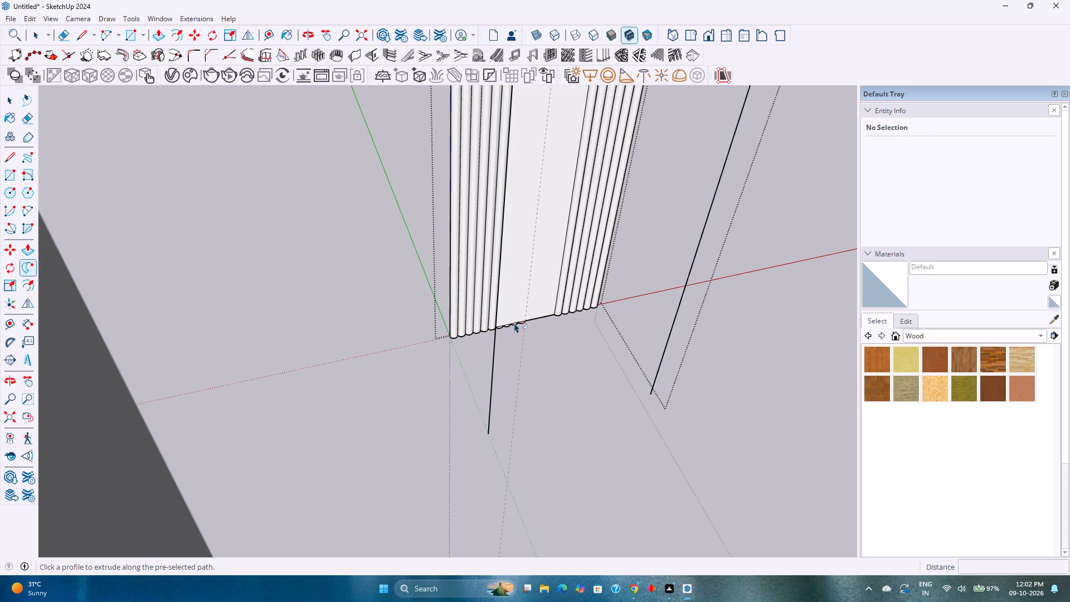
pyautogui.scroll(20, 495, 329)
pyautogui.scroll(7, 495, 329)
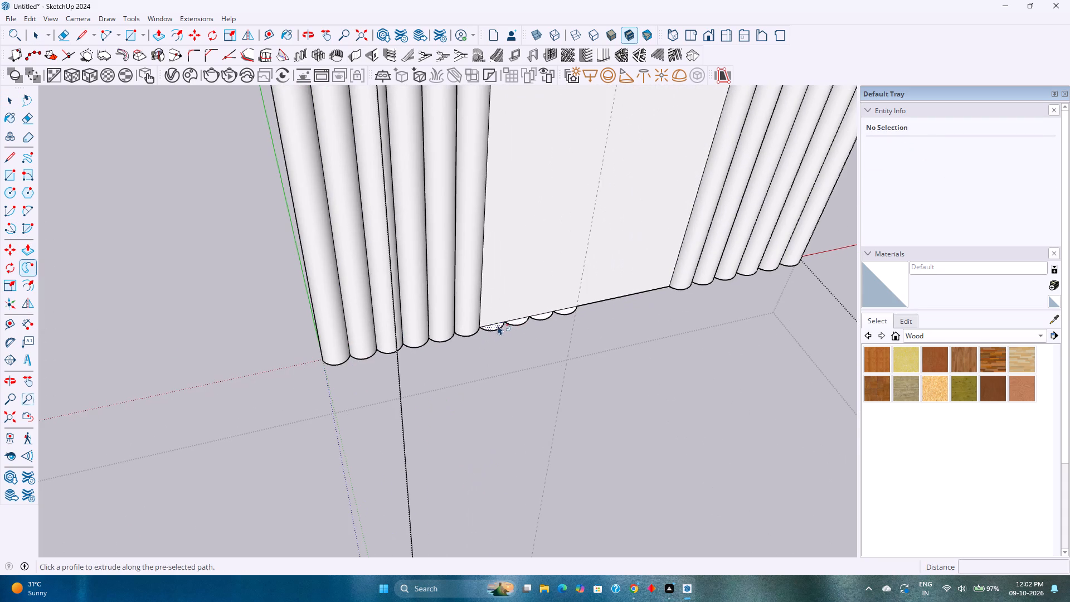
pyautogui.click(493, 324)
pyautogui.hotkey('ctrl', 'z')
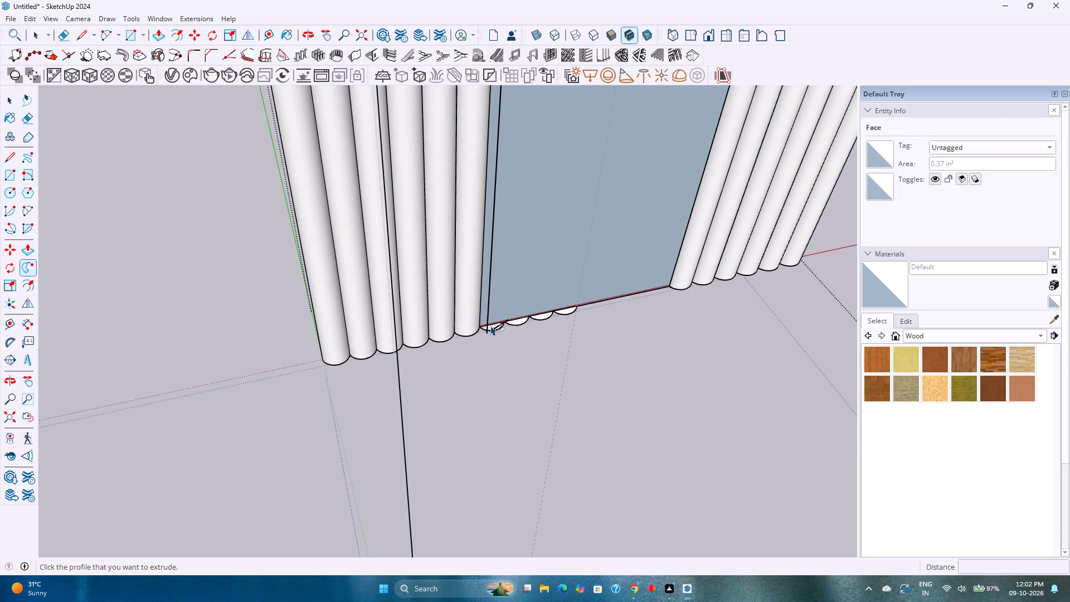
# Select the welded outline curve as the path and extrude the seventh arc profile along it with Follow Me.
pyautogui.press('space')
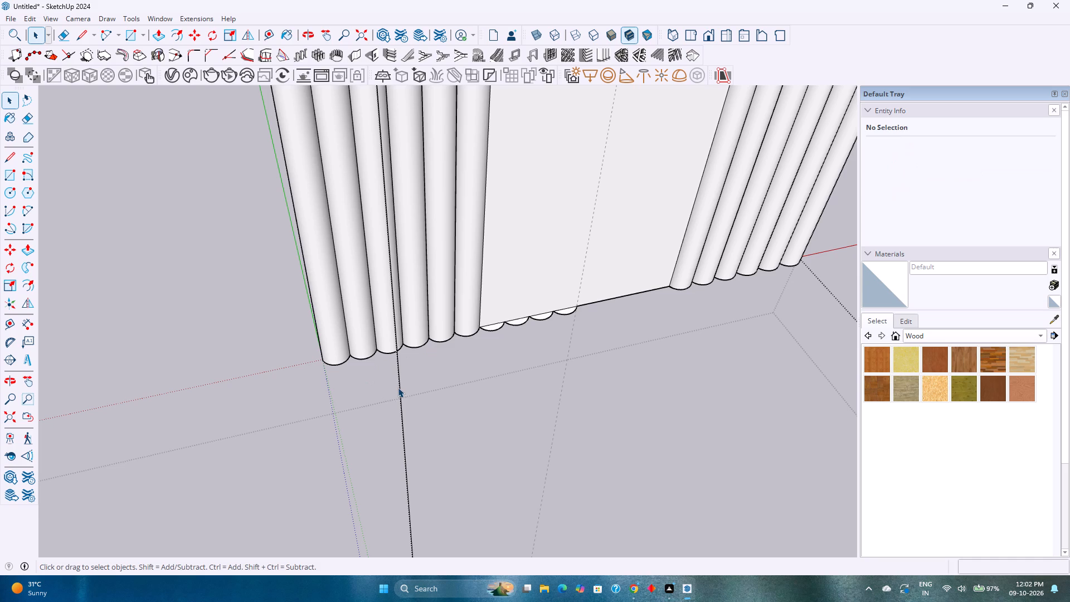
pyautogui.click(400, 385)
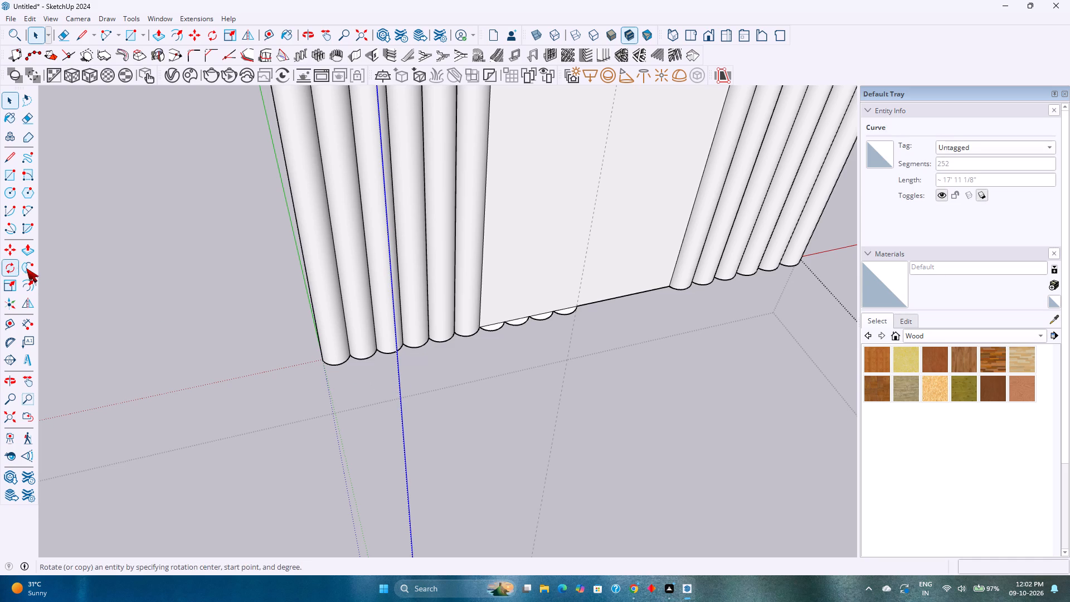
pyautogui.click(26, 268)
pyautogui.click(491, 327)
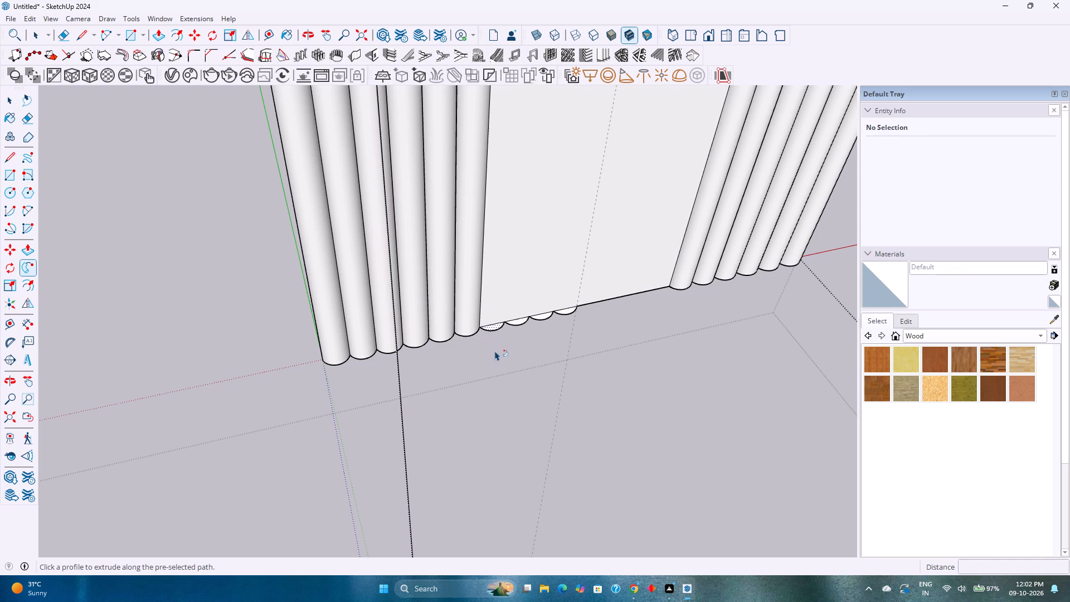
# Select the welded outline curve as the path and extrude the eighth arc profile along it with Follow Me.
pyautogui.press('space')
pyautogui.click(400, 378)
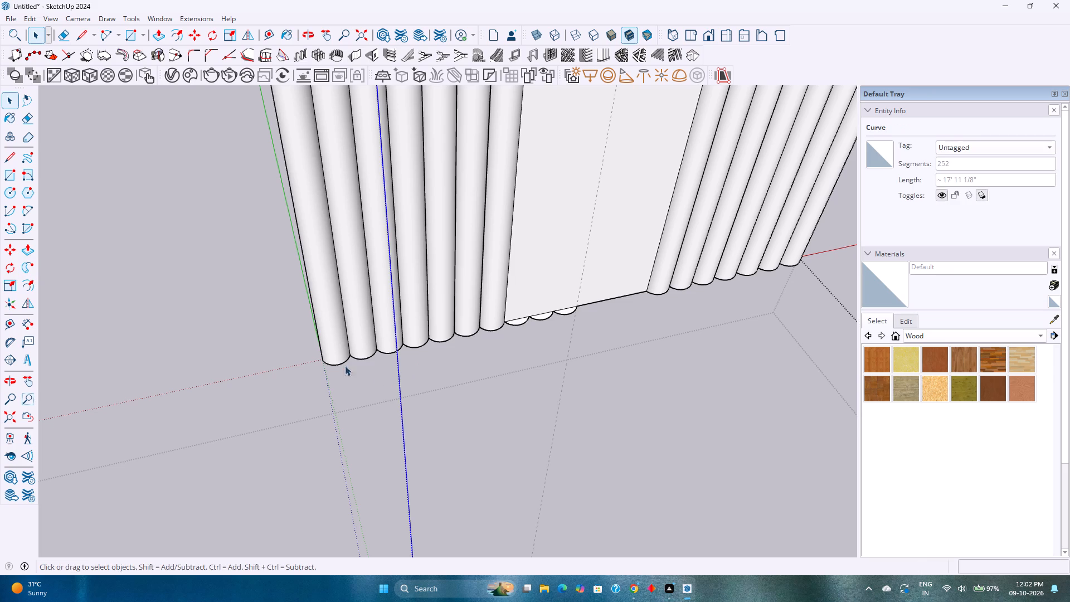
pyautogui.click(24, 271)
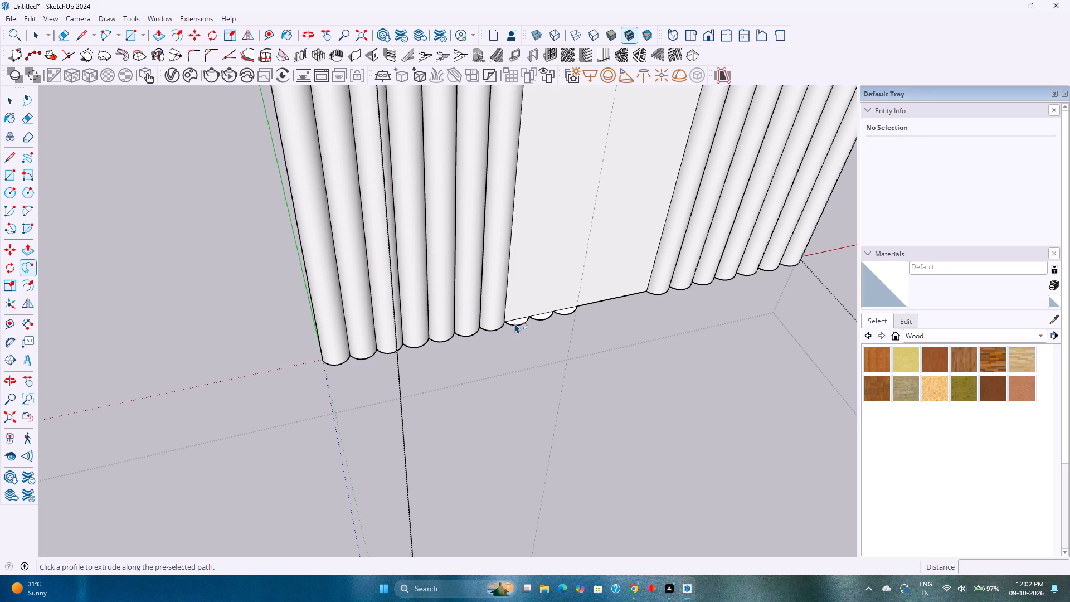
pyautogui.click(517, 322)
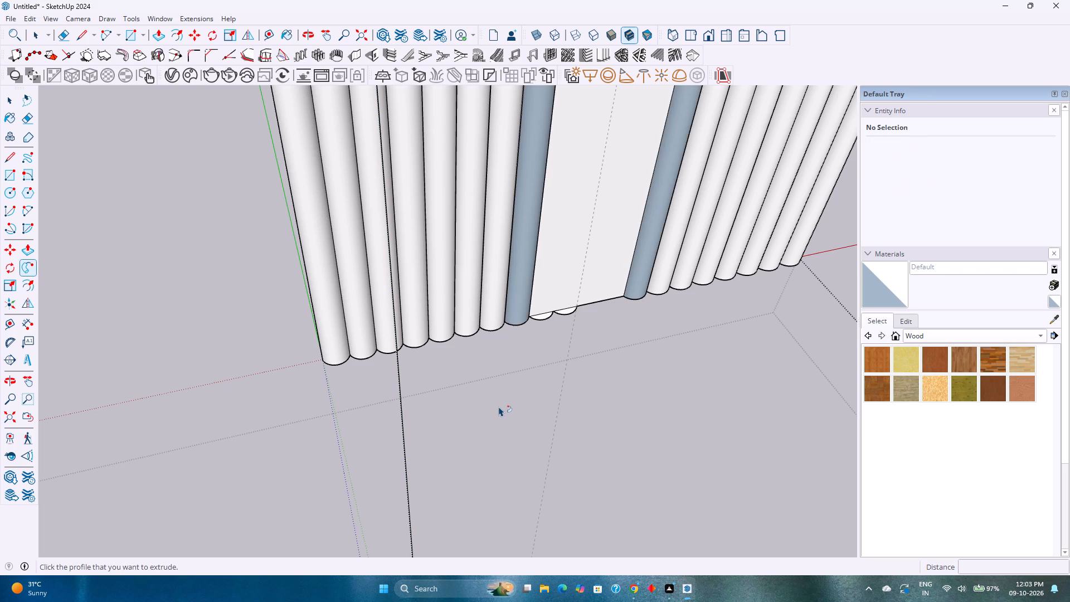
# Reverse the faces of the blue-grey eighth flute so its front side faces outward.
pyautogui.scroll(3, 505, 301)
pyautogui.press('space')
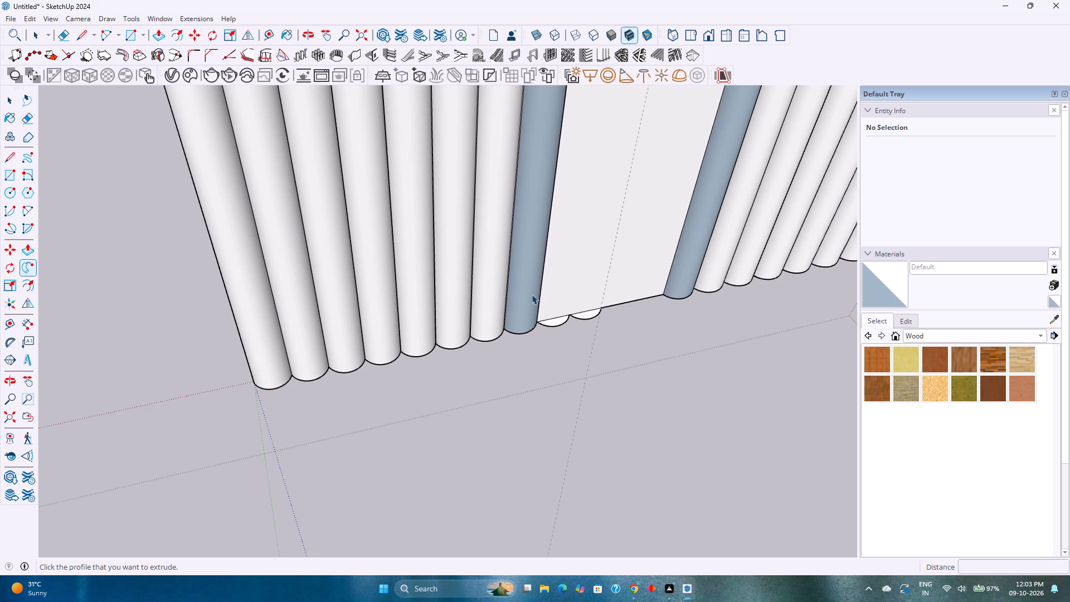
pyautogui.click(532, 294)
pyautogui.rightClick(524, 297)
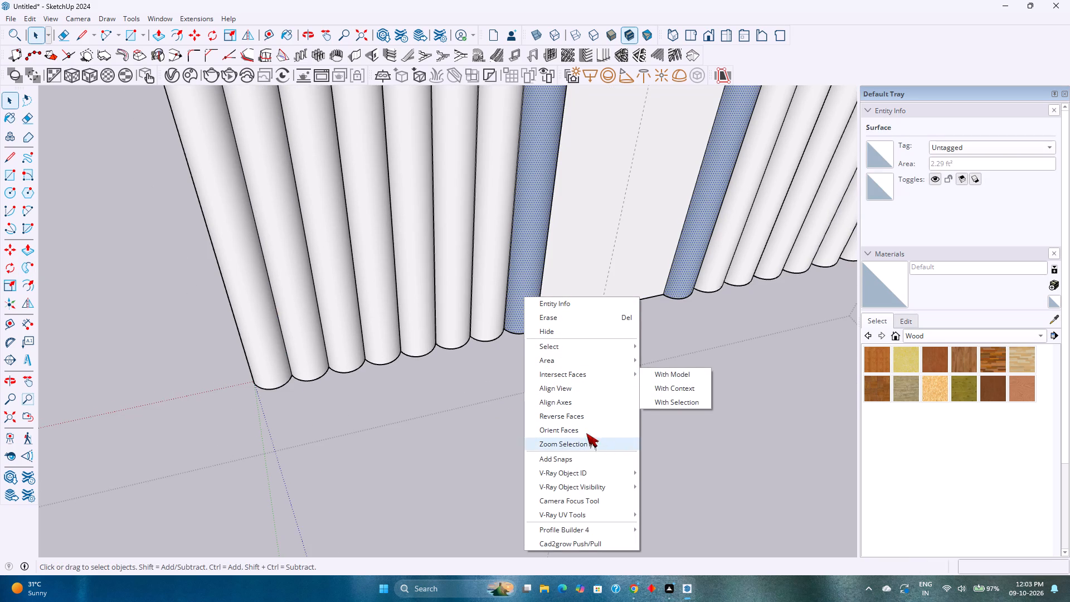
pyautogui.click(575, 410)
# Select the welded outline curve as the path and extrude the ninth arc profile along it with Follow Me.
pyautogui.scroll(-4, 544, 328)
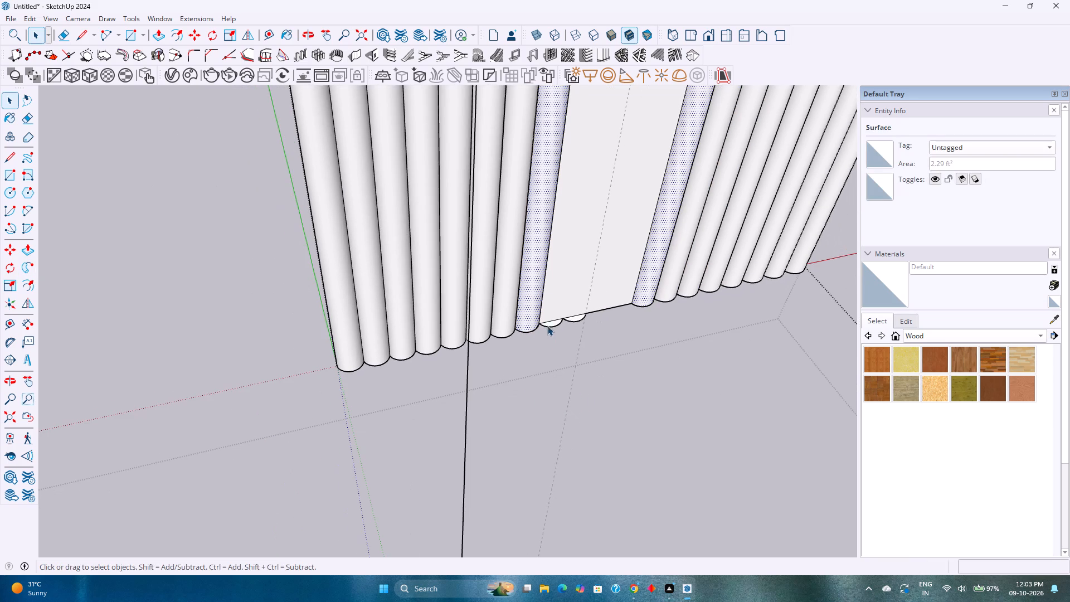
pyautogui.scroll(7, 556, 328)
pyautogui.scroll(-9, 552, 324)
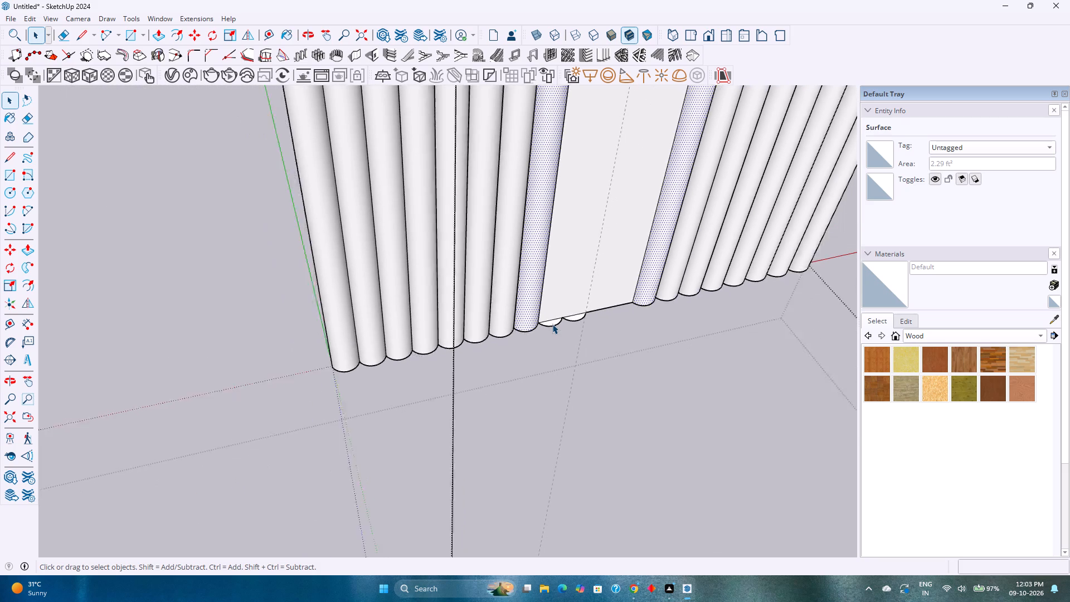
pyautogui.click(489, 367)
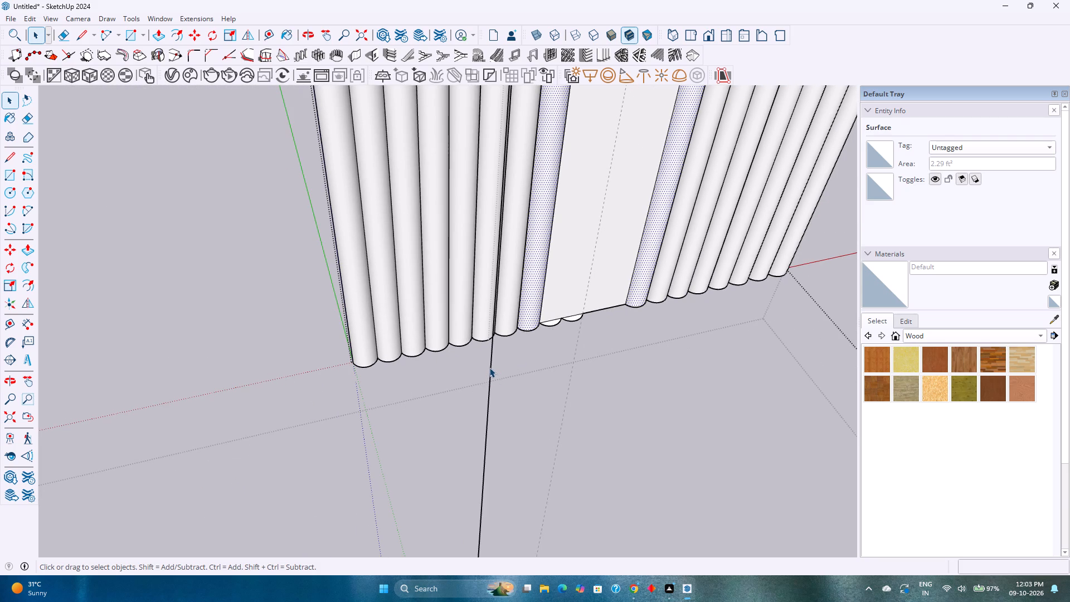
pyautogui.click(24, 271)
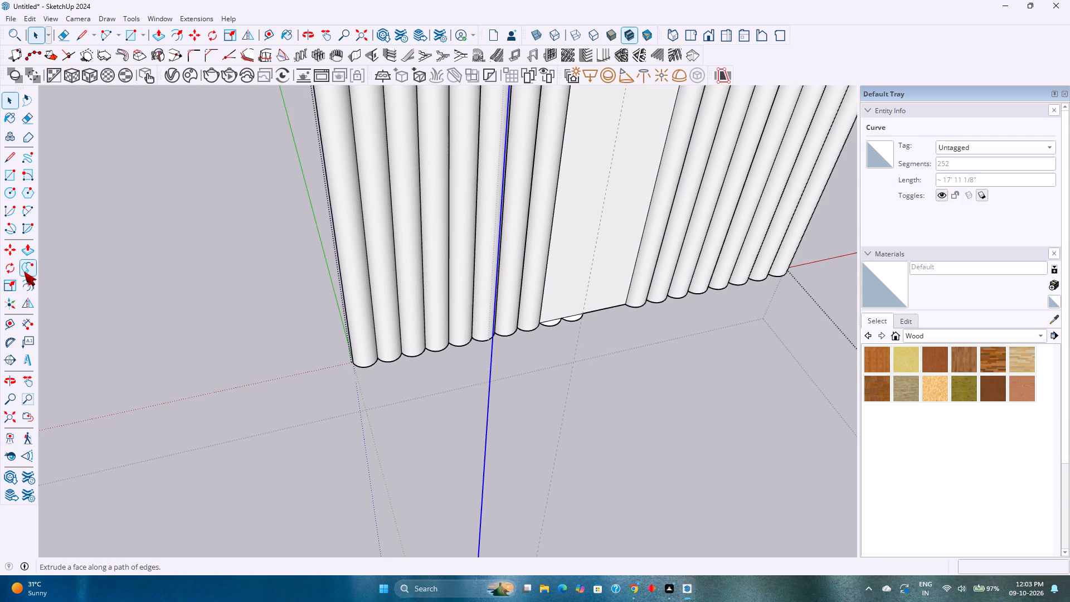
pyautogui.click(550, 324)
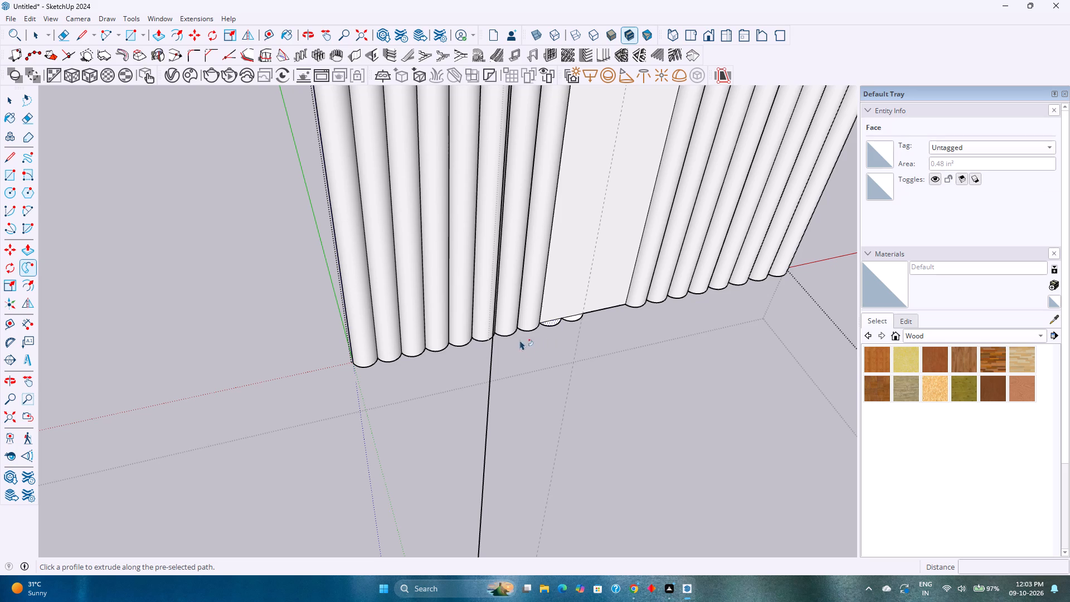
# Select the welded outline curve as the path and extrude the tenth and last arc profile along it with Follow Me.
pyautogui.press('space')
pyautogui.click(492, 361)
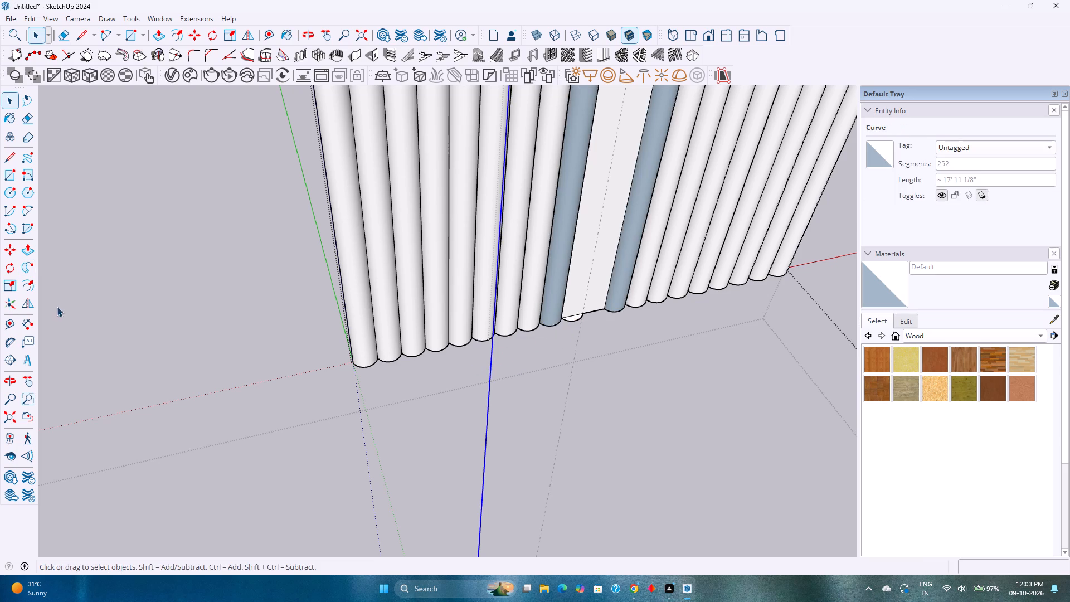
pyautogui.click(30, 262)
pyautogui.scroll(6, 575, 319)
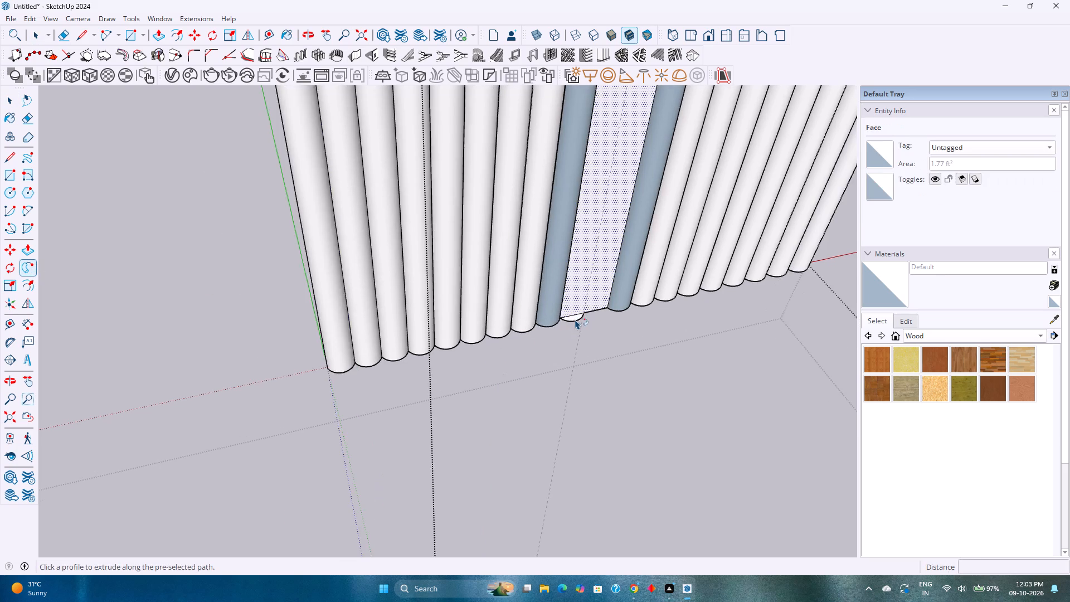
pyautogui.scroll(5, 575, 319)
pyautogui.click(572, 317)
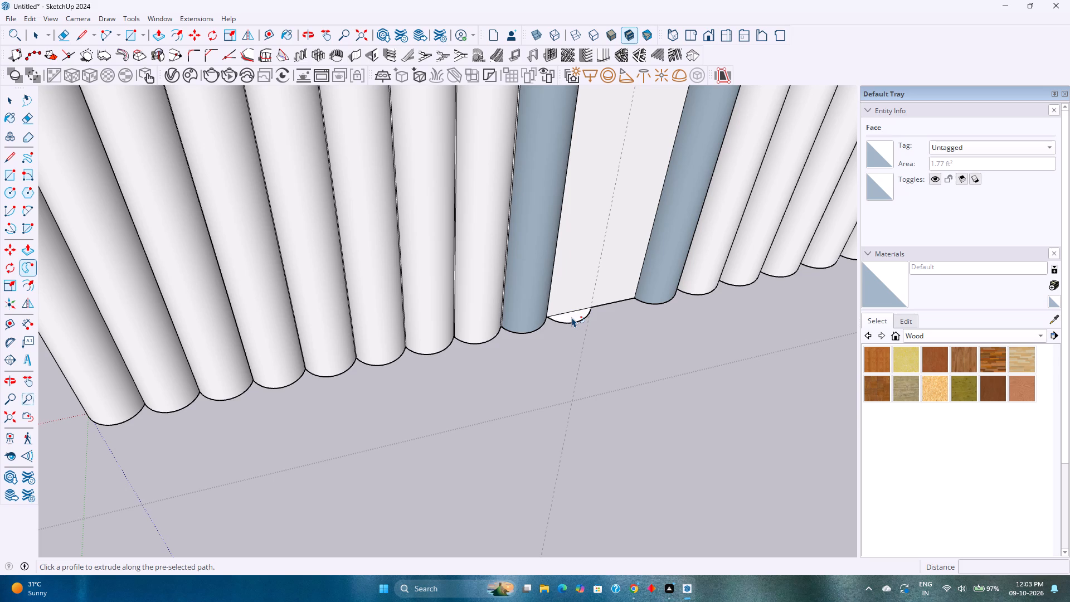
# Reverse the faces of the blue-grey ninth flute so its front side faces outward.
pyautogui.press('space')
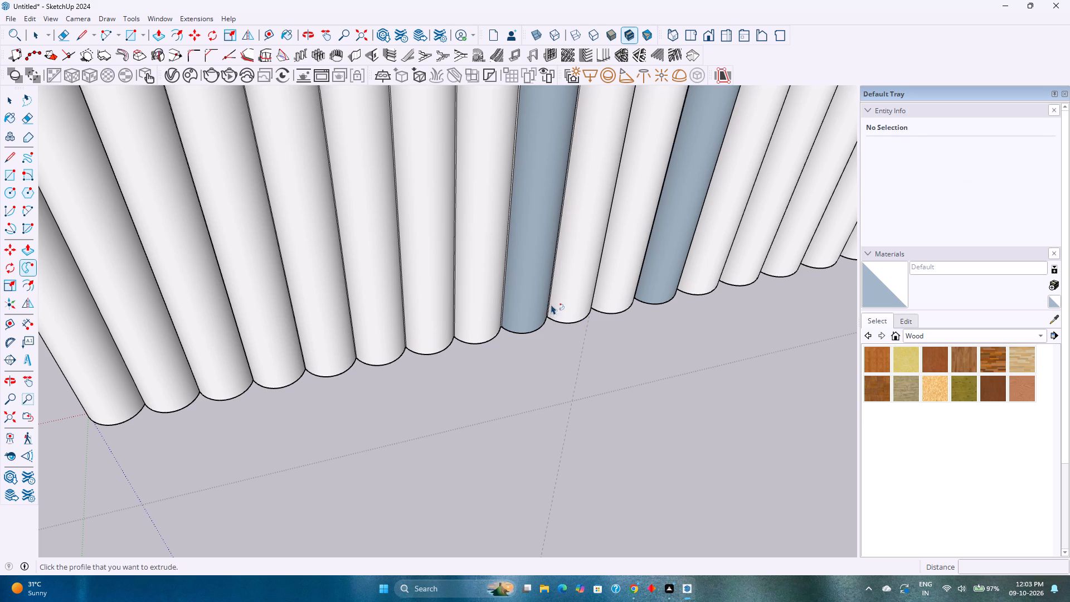
pyautogui.press('space')
pyautogui.click(537, 292)
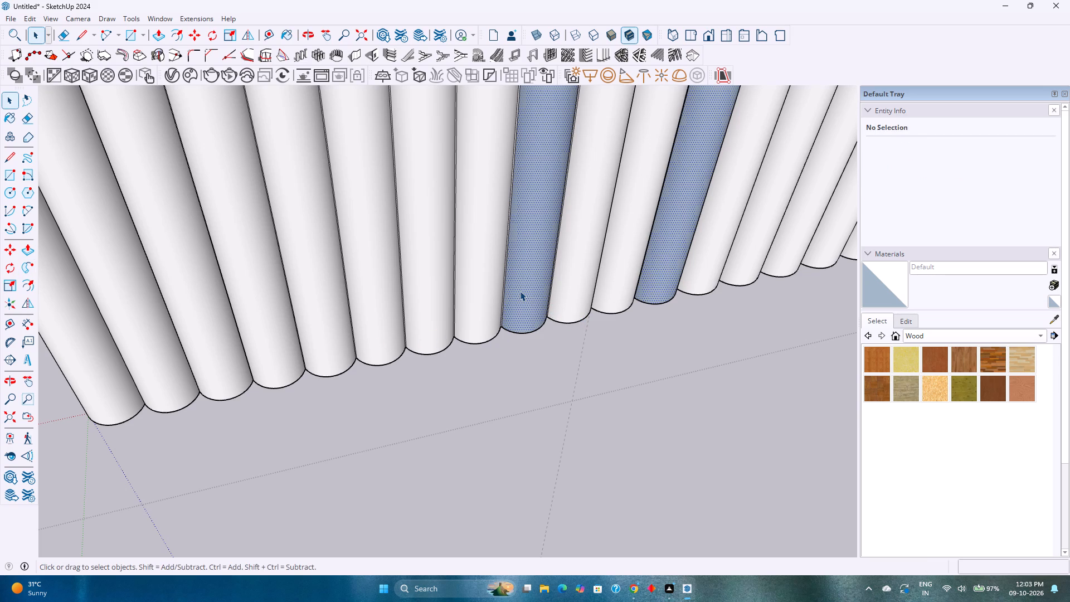
pyautogui.scroll(6, 520, 290)
pyautogui.rightClick(523, 288)
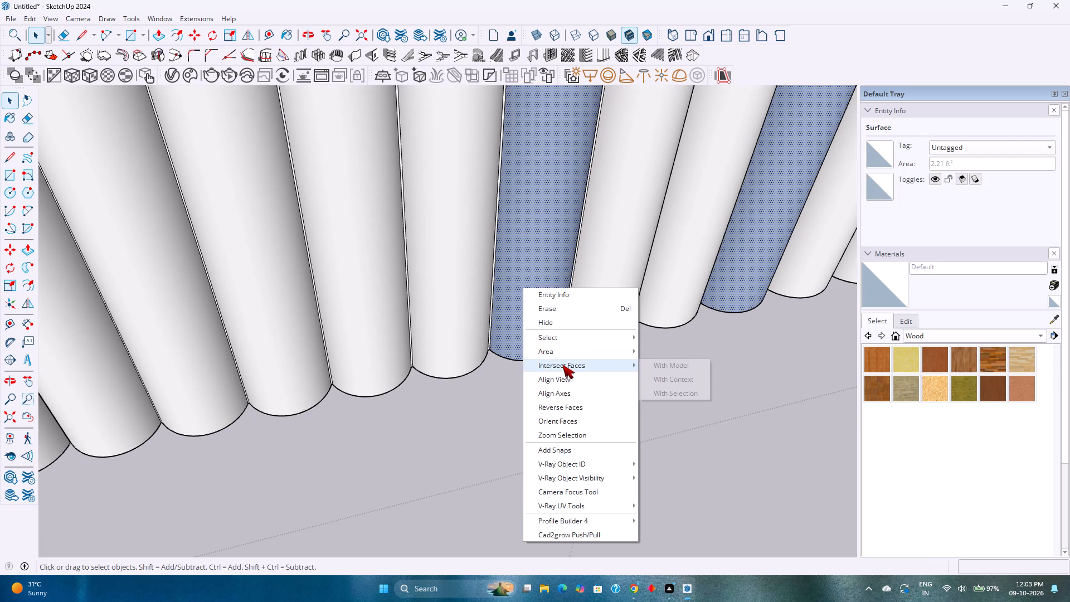
pyautogui.click(569, 410)
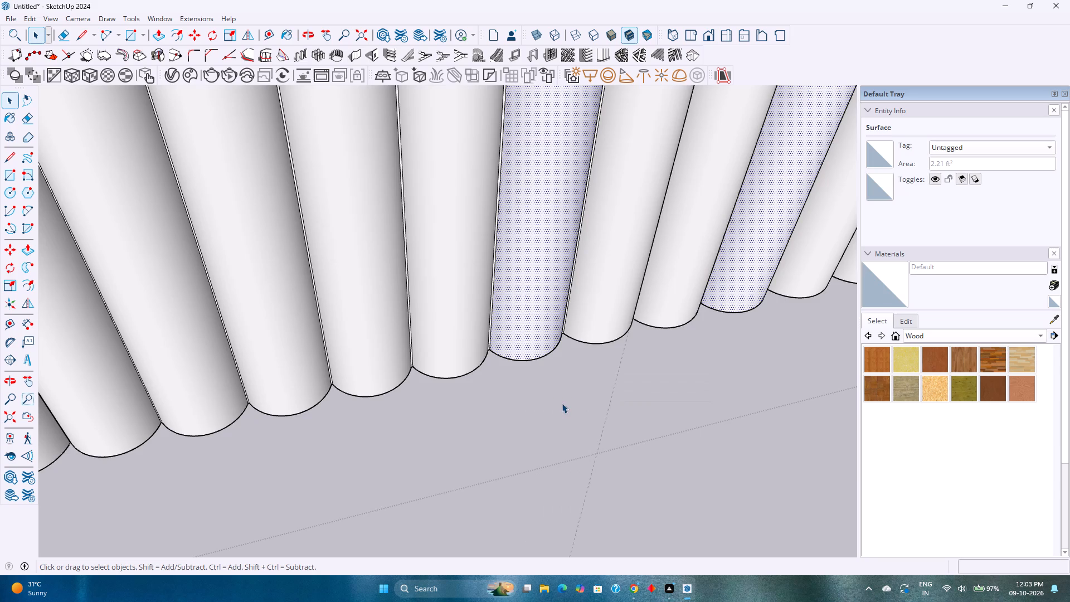
# Examine the whole fluted panel and the area where the innermost flutes end inside the top of the arch.
pyautogui.scroll(-20, 559, 397)
pyautogui.scroll(-9, 559, 397)
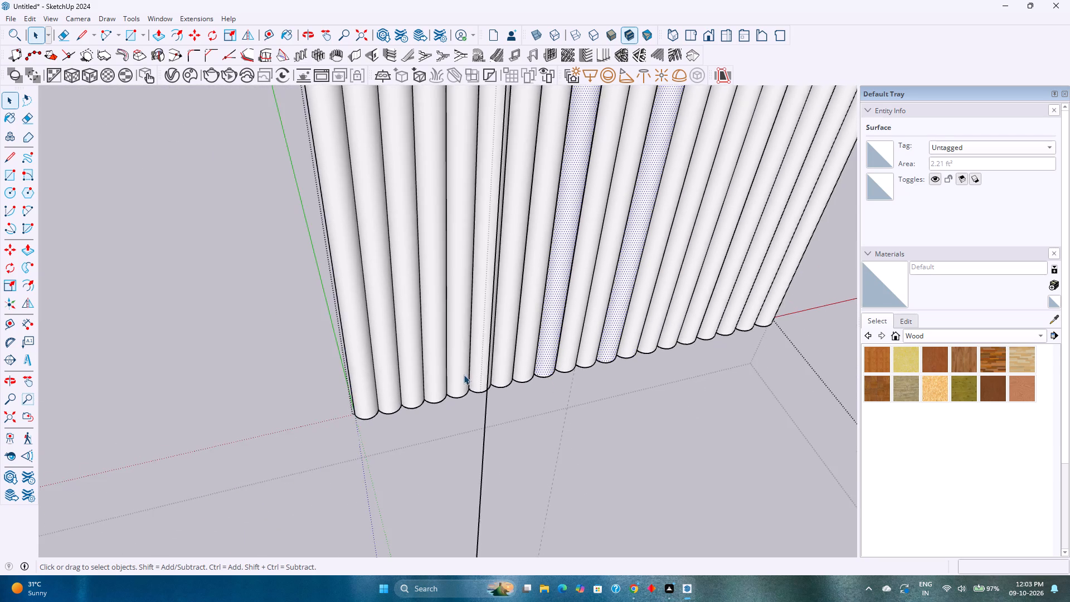
pyautogui.moveTo(464, 375); pyautogui.dragTo(831, 420, button='middle')
pyautogui.middleClick(834, 419)
pyautogui.moveTo(836, 418); pyautogui.dragTo(488, 402, button='middle')
pyautogui.scroll(-6, 478, 402)
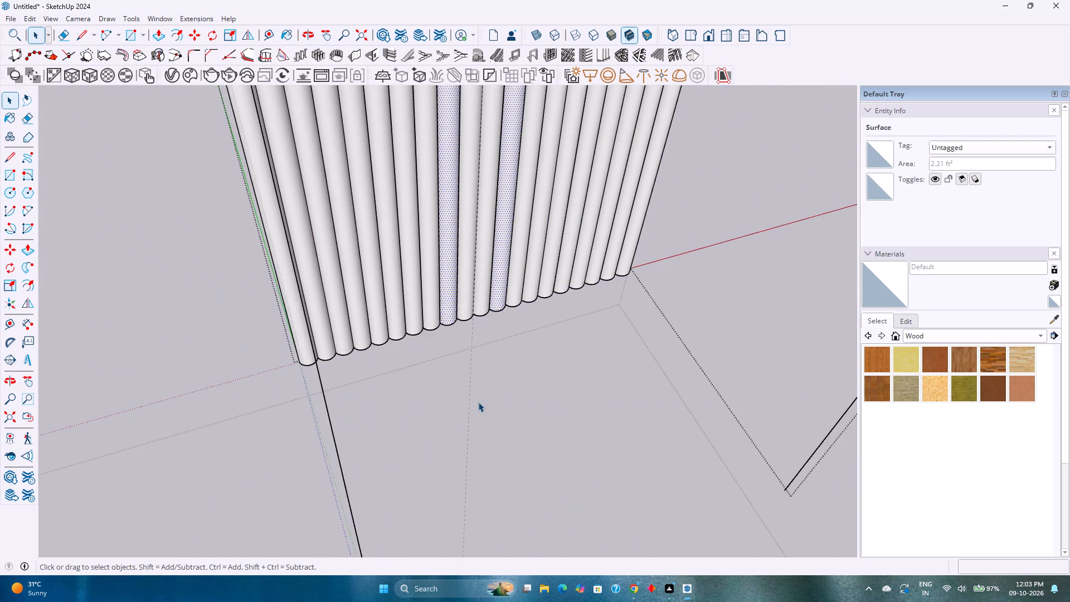
pyautogui.scroll(-20, 478, 402)
pyautogui.scroll(-12, 478, 402)
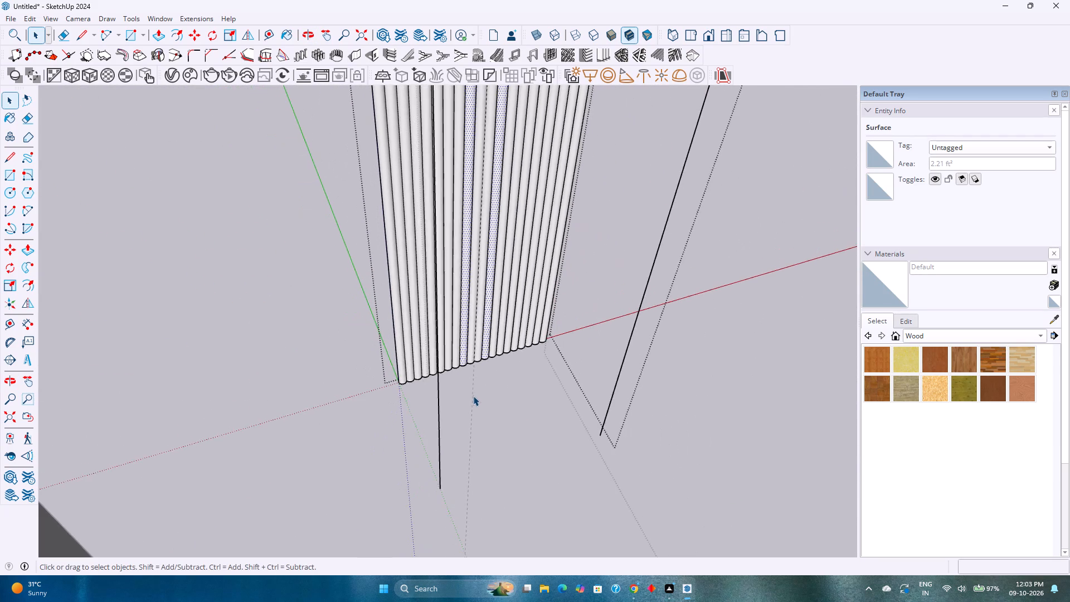
pyautogui.scroll(-11, 473, 396)
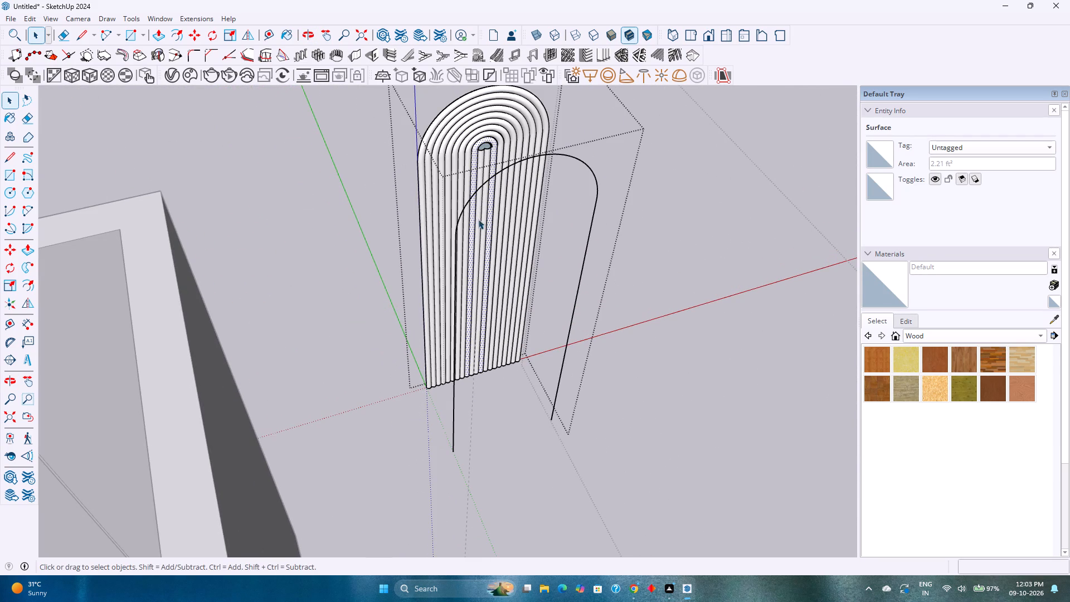
pyautogui.scroll(5, 480, 187)
pyautogui.scroll(2, 501, 77)
pyautogui.scroll(11, 481, 127)
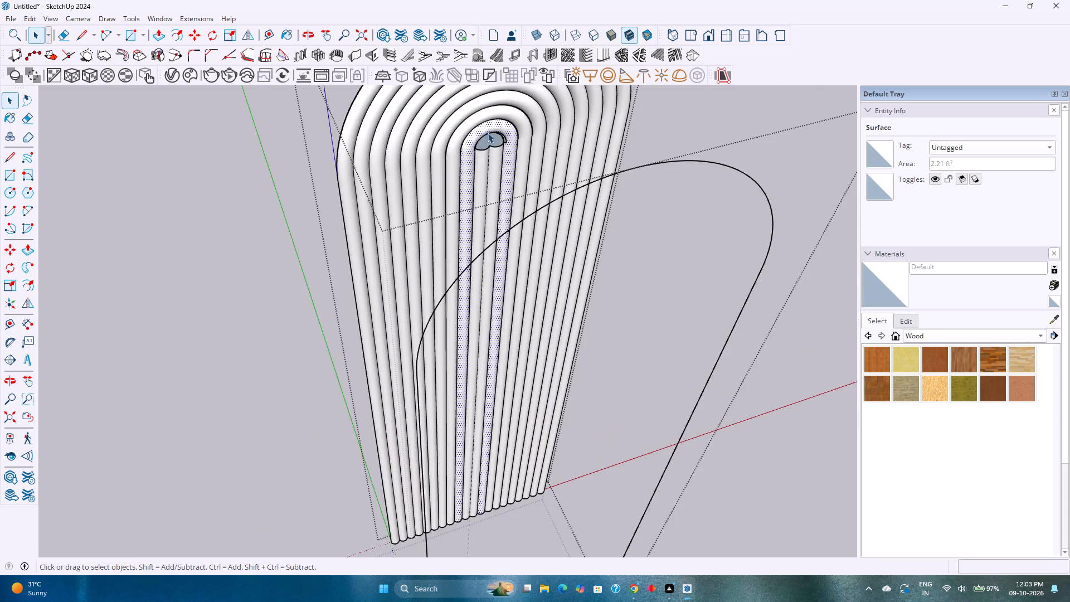
pyautogui.scroll(20, 488, 133)
pyautogui.scroll(10, 488, 133)
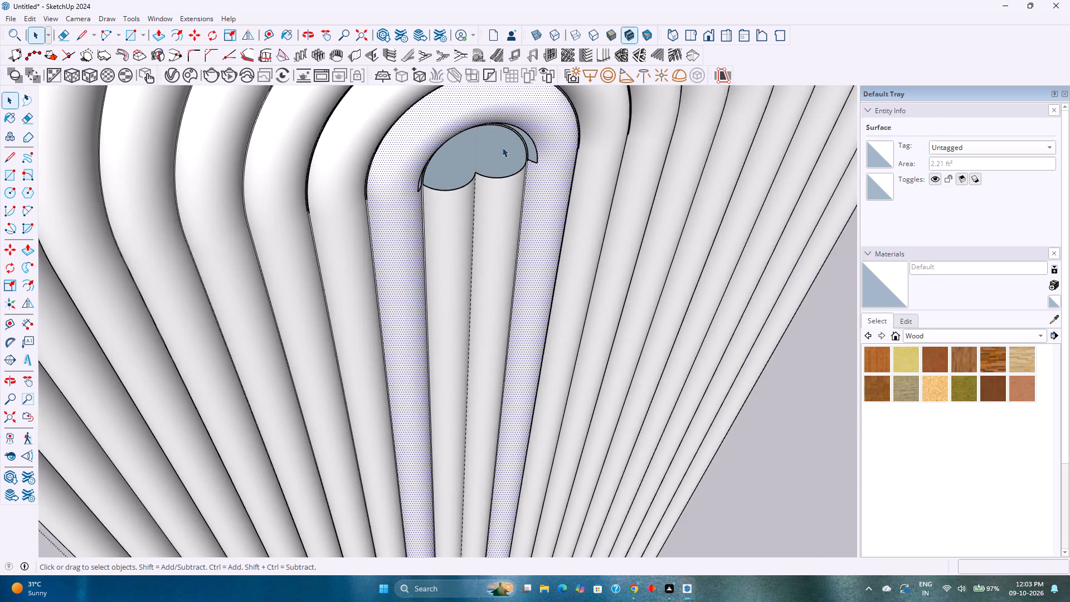
pyautogui.scroll(16, 473, 160)
pyautogui.moveTo(473, 162); pyautogui.dragTo(458, 171, button='middle')
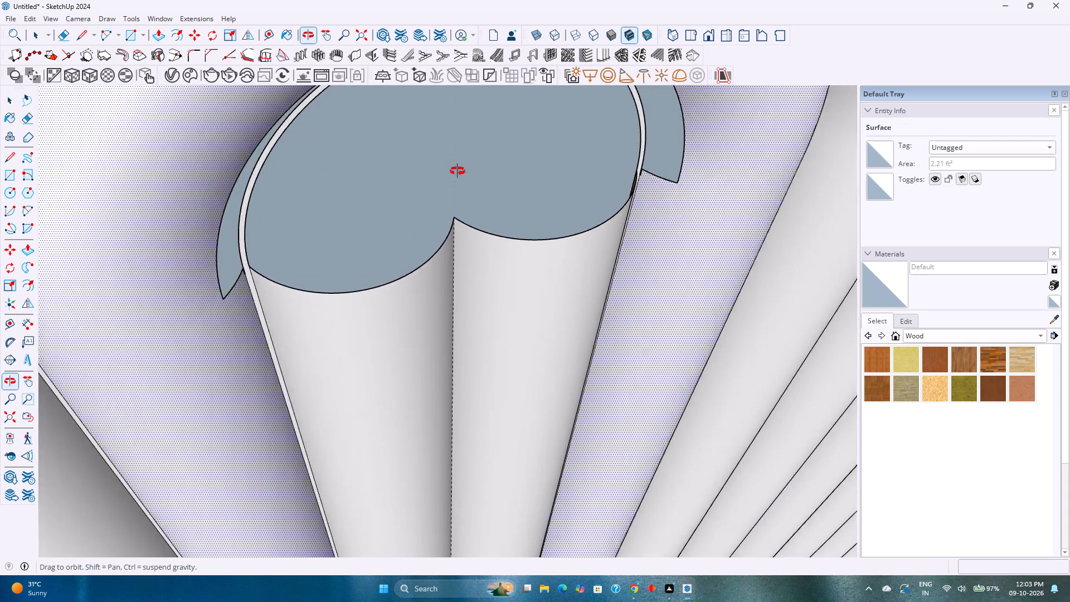
# Examine the innermost flutes' curved ends and the thin rim at the top of the arch from several angles.
pyautogui.moveTo(458, 171); pyautogui.dragTo(263, 111, button='middle')
pyautogui.scroll(-5, 270, 114)
pyautogui.keyDown('shift'); pyautogui.moveTo(315, 156); pyautogui.dragTo(353, 232, button='middle'); pyautogui.keyUp('shift')
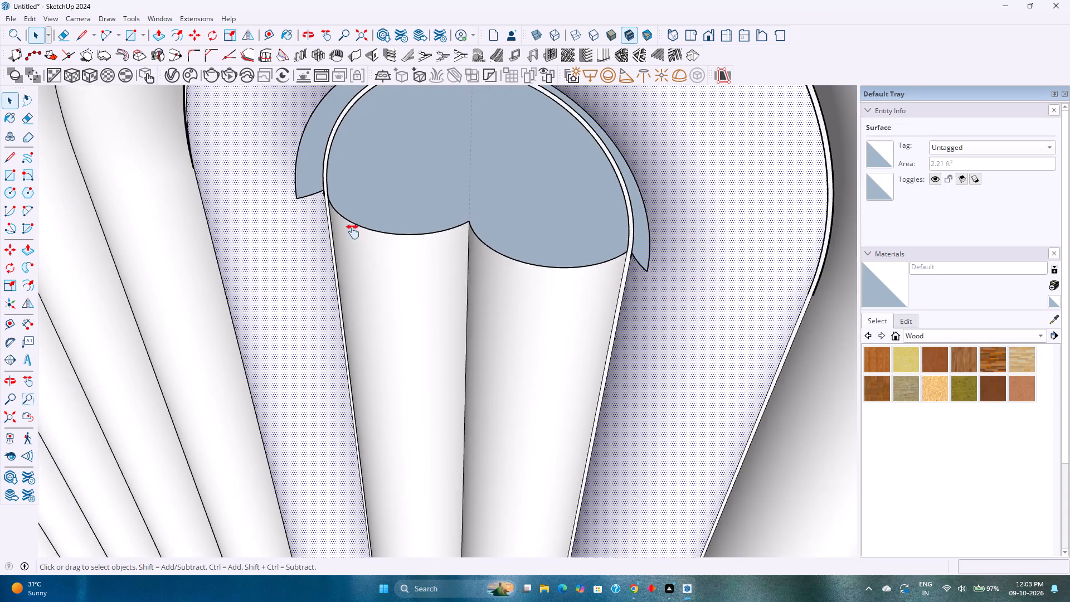
pyautogui.keyDown('shift'); pyautogui.moveTo(353, 232); pyautogui.dragTo(347, 295, button='middle'); pyautogui.keyUp('shift')
pyautogui.moveTo(332, 298); pyautogui.dragTo(385, 170, button='middle')
pyautogui.scroll(3, 404, 213)
pyautogui.scroll(-1, 404, 213)
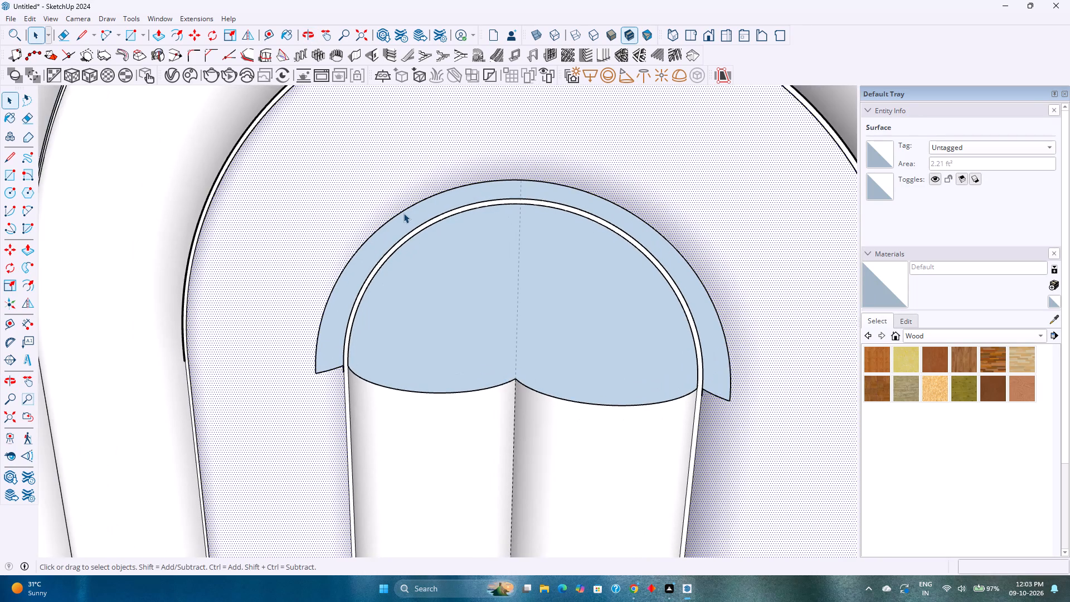
pyautogui.scroll(-1, 403, 213)
pyautogui.scroll(-11, 447, 284)
pyautogui.scroll(-4, 351, 266)
pyautogui.moveTo(349, 266); pyautogui.dragTo(349, 269, button='middle')
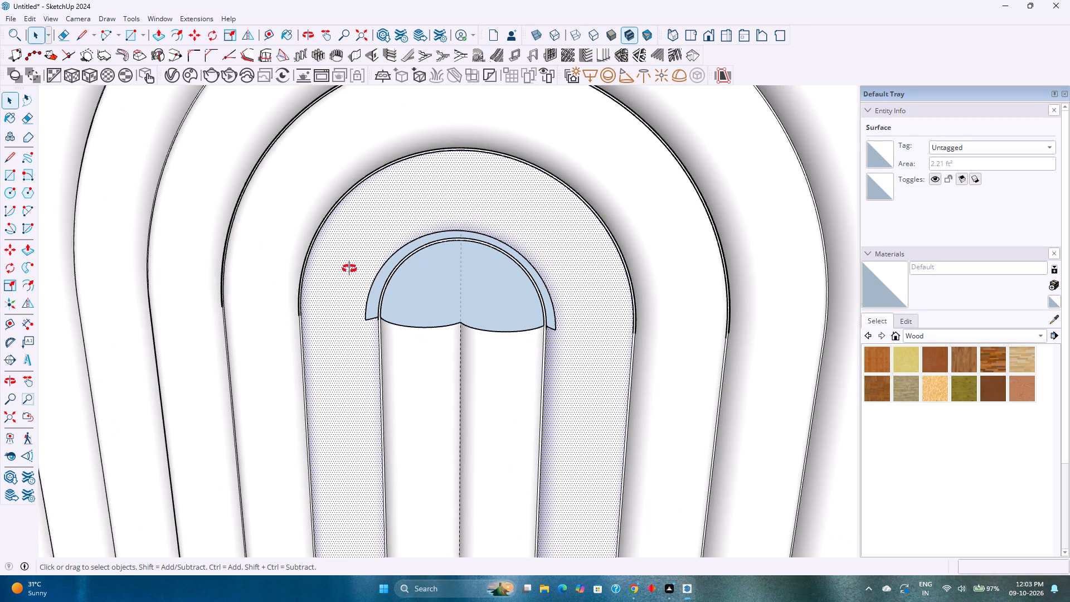
pyautogui.moveTo(349, 269); pyautogui.dragTo(205, 239, button='middle')
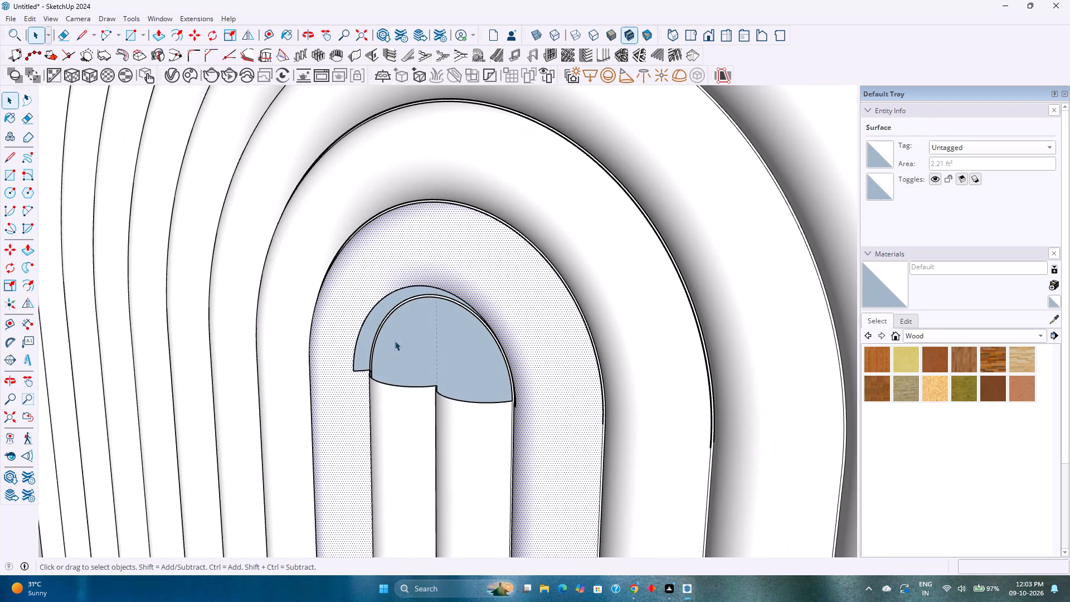
# Copy the short bottom edge of the narrow sliver gap beside the thin rim up to the gap's top corner.
pyautogui.scroll(3, 396, 388)
pyautogui.scroll(3, 563, 399)
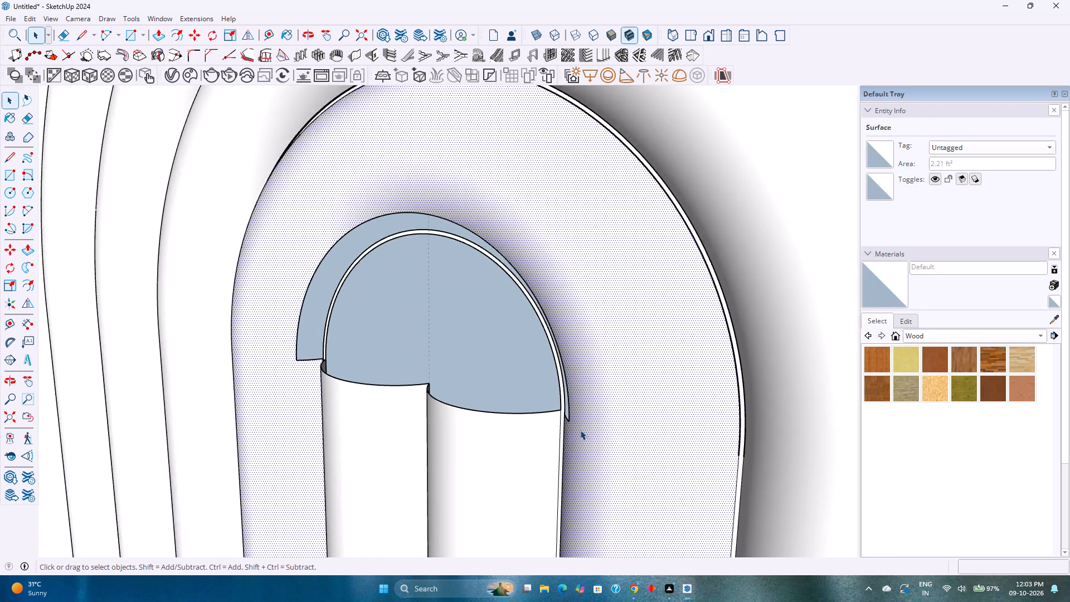
pyautogui.scroll(1, 577, 432)
pyautogui.moveTo(577, 432); pyautogui.dragTo(783, 465, button='middle')
pyautogui.scroll(9, 538, 383)
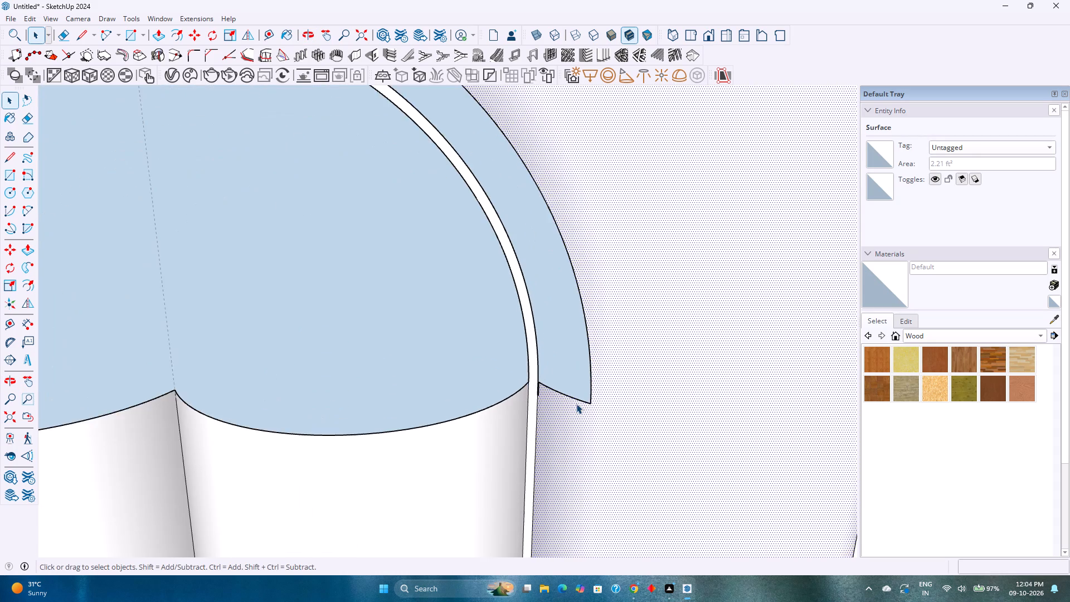
pyautogui.scroll(5, 576, 404)
pyautogui.moveTo(577, 404); pyautogui.dragTo(578, 538, button='middle')
pyautogui.scroll(7, 497, 376)
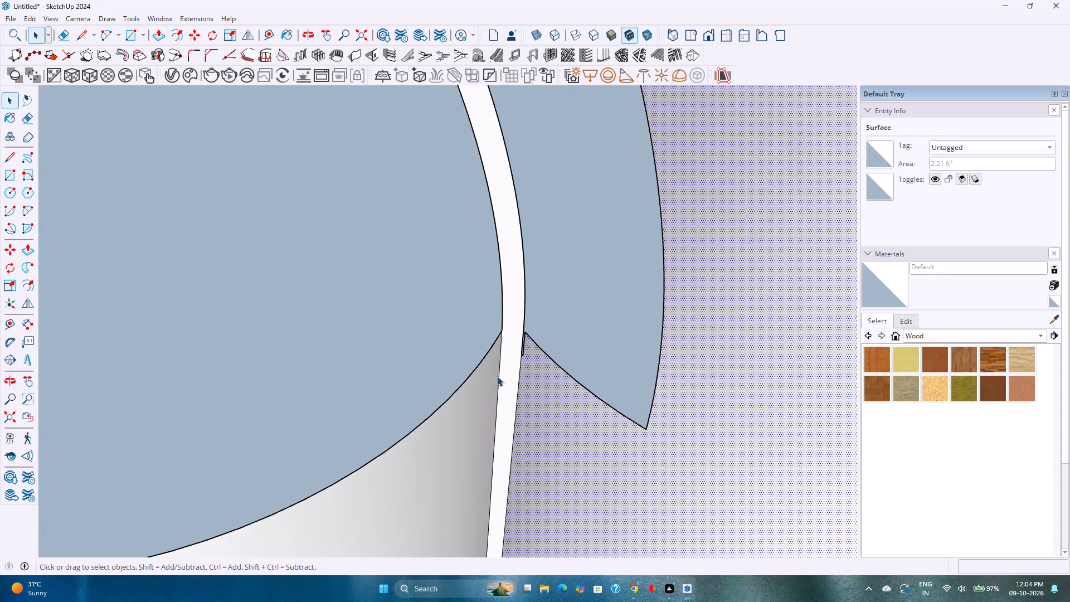
pyautogui.moveTo(497, 376); pyautogui.dragTo(591, 407, button='middle')
pyautogui.scroll(7, 546, 323)
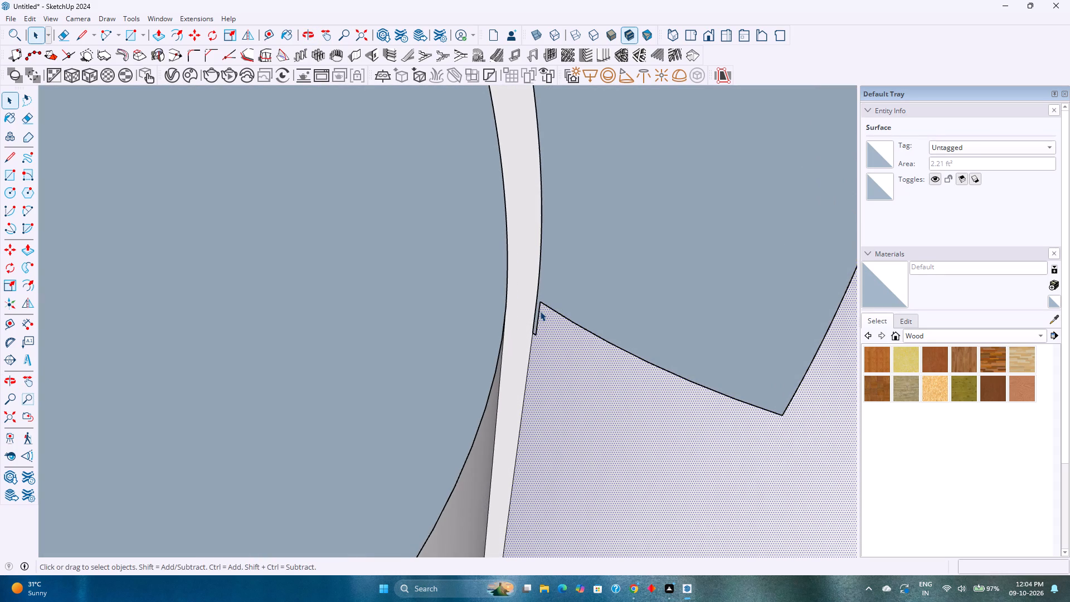
pyautogui.scroll(16, 540, 311)
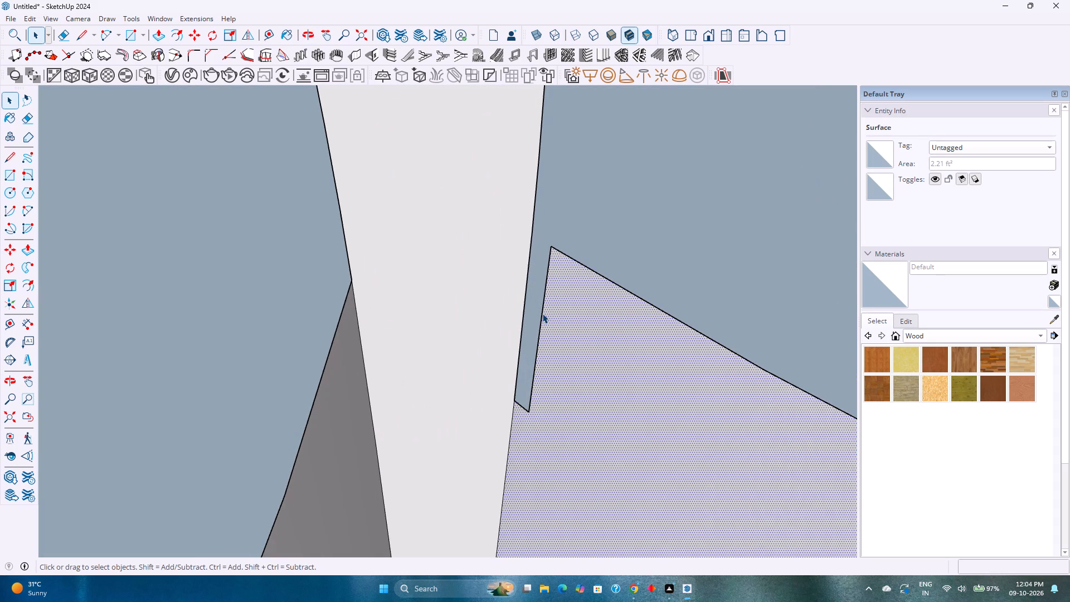
pyautogui.click(542, 308)
pyautogui.click(519, 406)
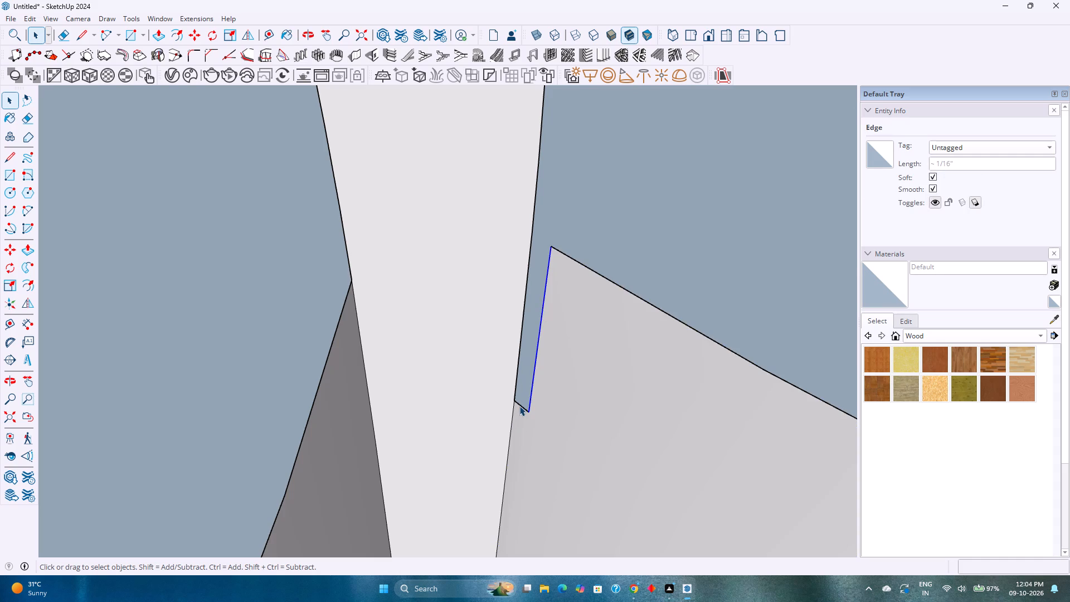
pyautogui.press('m')
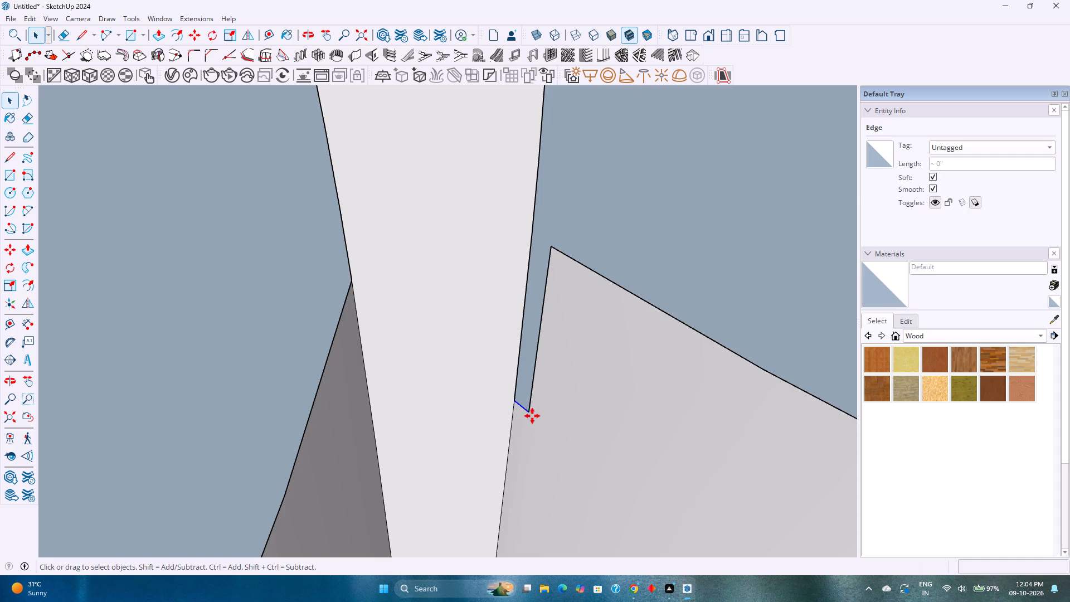
pyautogui.click(528, 414)
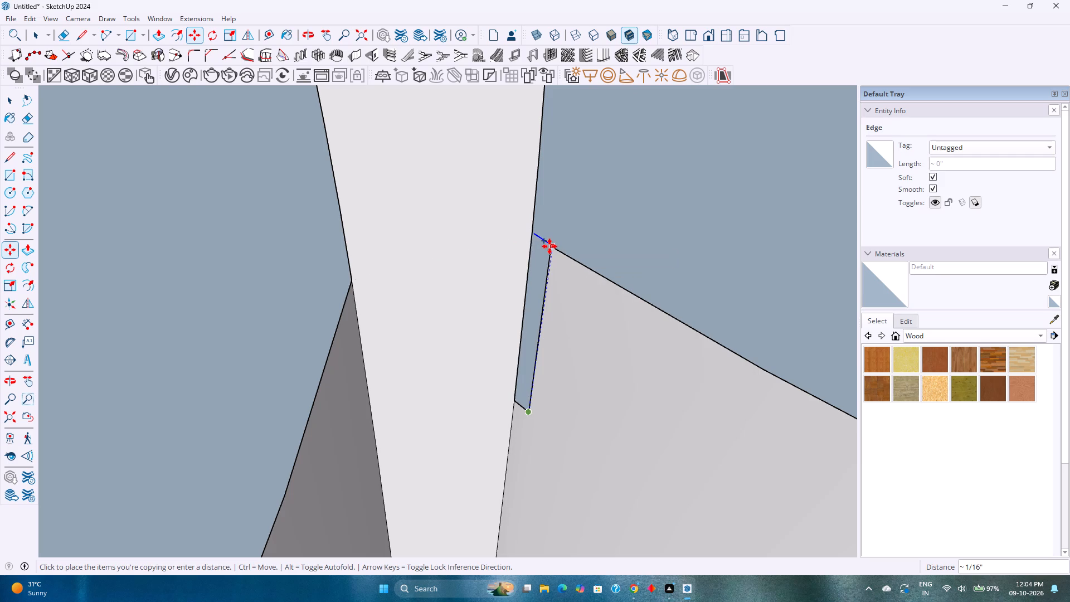
pyautogui.scroll(11, 549, 246)
pyautogui.scroll(-3, 553, 247)
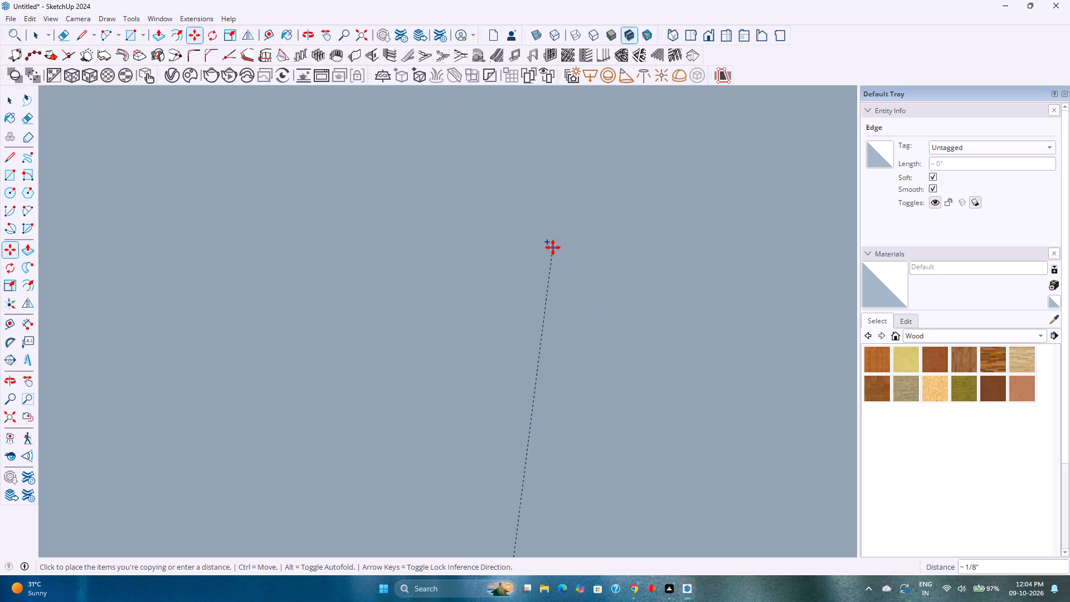
pyautogui.scroll(-2, 553, 247)
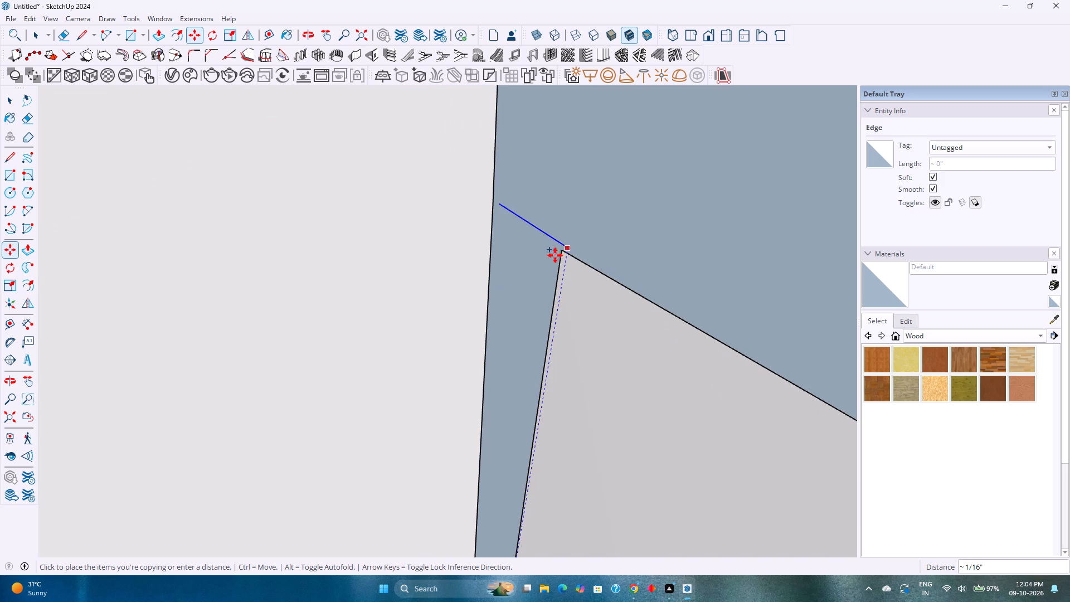
pyautogui.click(561, 249)
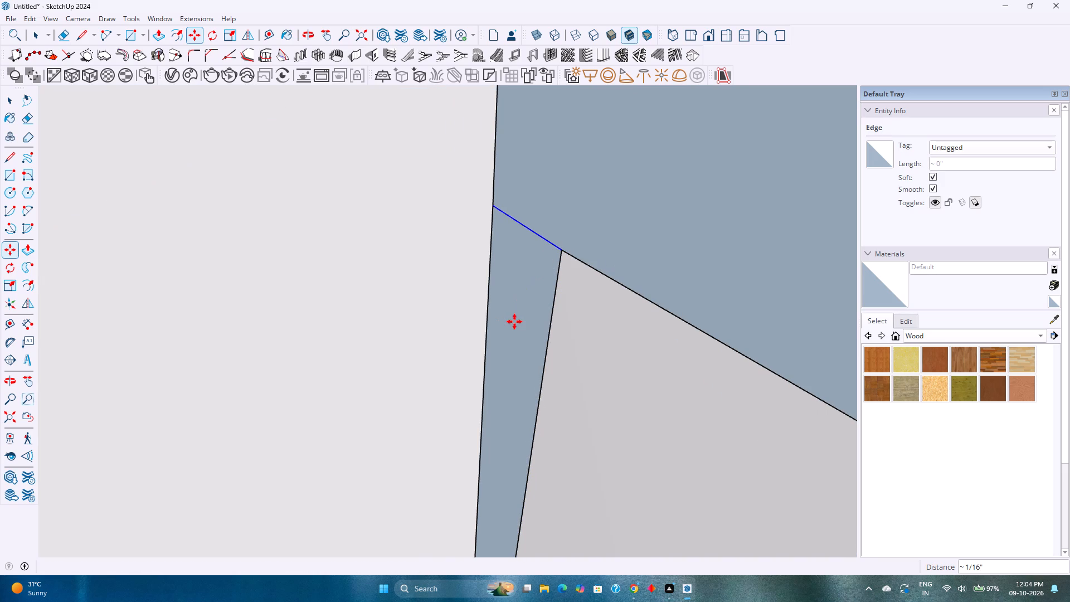
pyautogui.press('space')
# Draw a 2-point arc from the outer flute end's tip to the copied edge's endpoint on the rim, bulging along the flute's curved end.
pyautogui.scroll(-6, 527, 322)
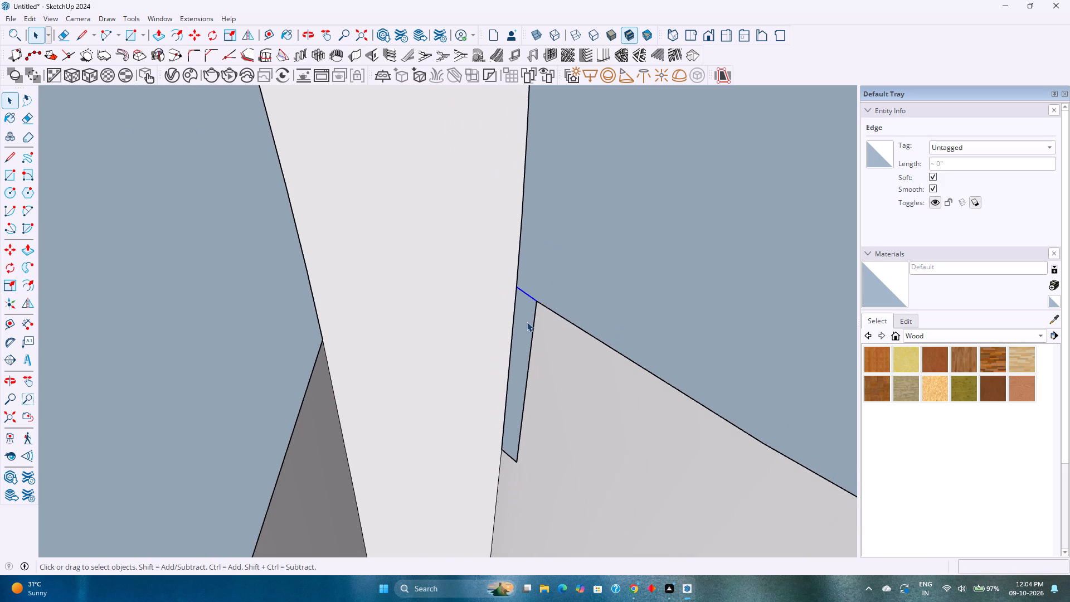
pyautogui.scroll(-5, 470, 370)
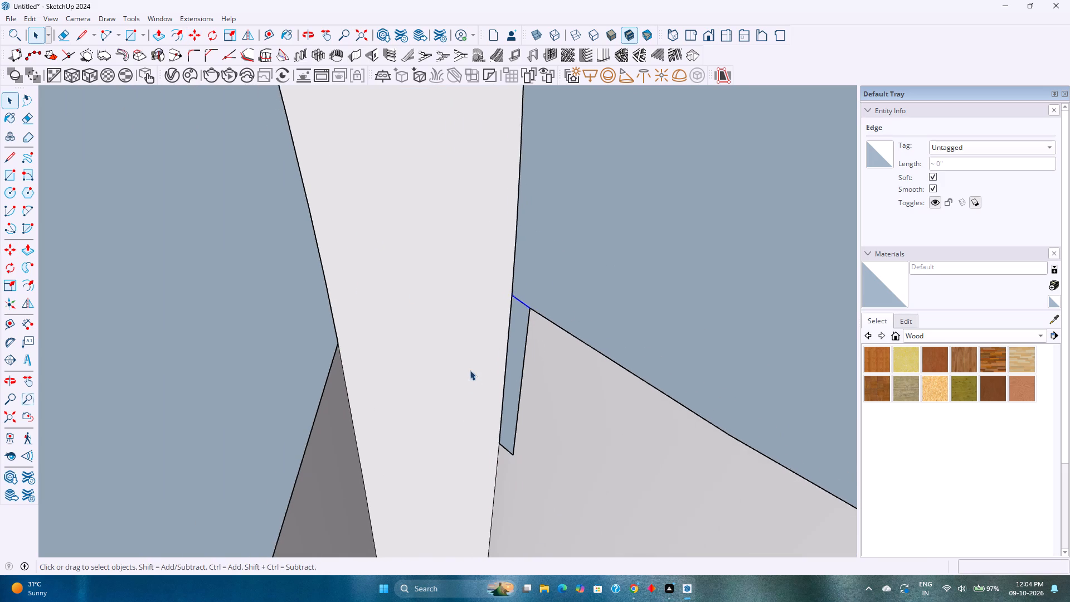
pyautogui.scroll(-6, 470, 370)
pyautogui.scroll(-20, 468, 367)
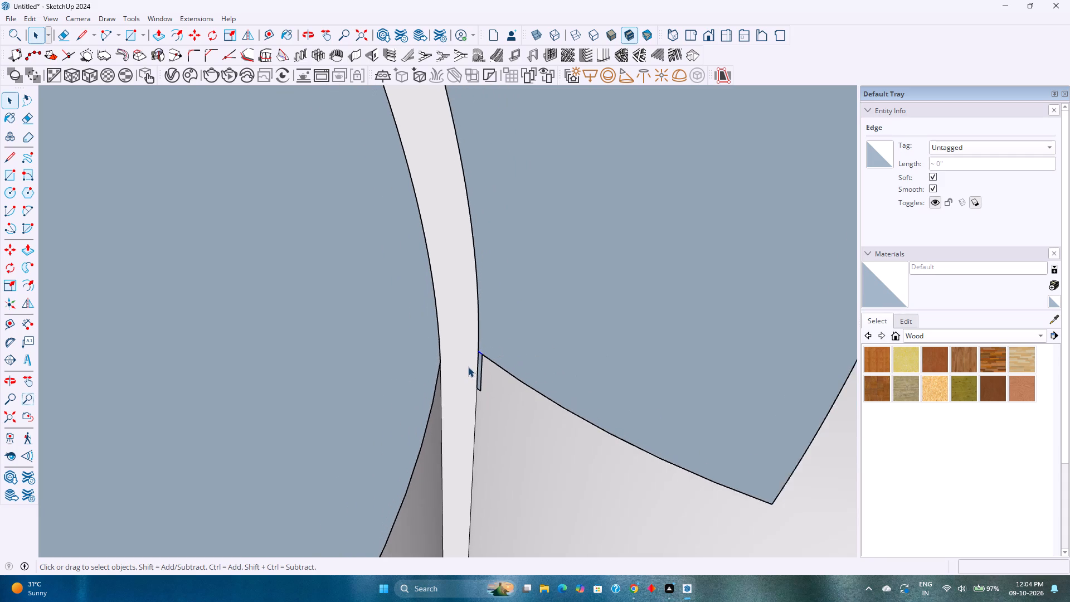
pyautogui.scroll(-5, 468, 367)
pyautogui.click(101, 30)
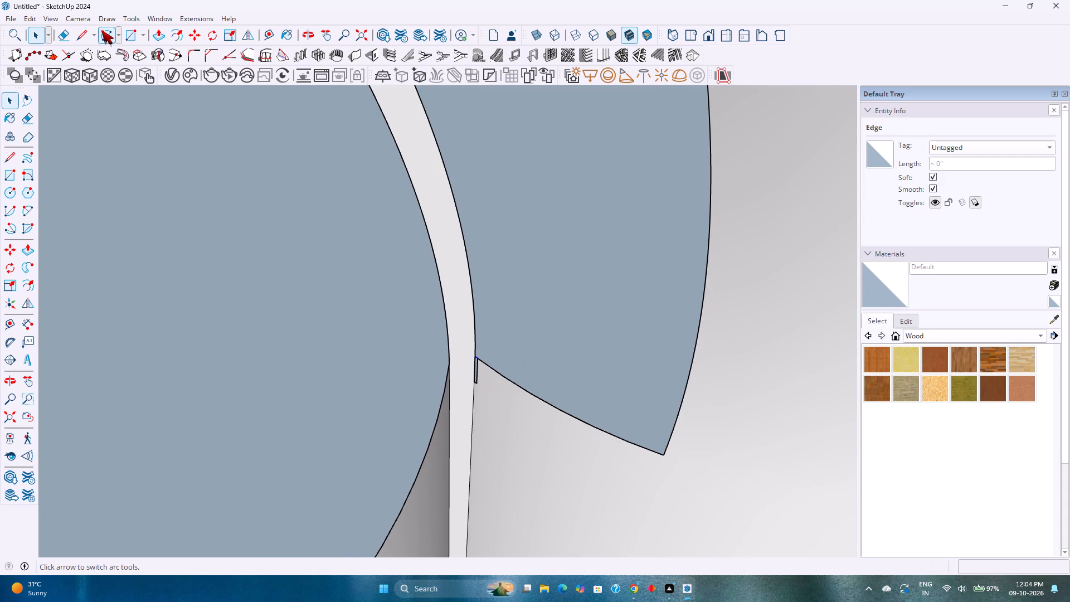
pyautogui.click(660, 455)
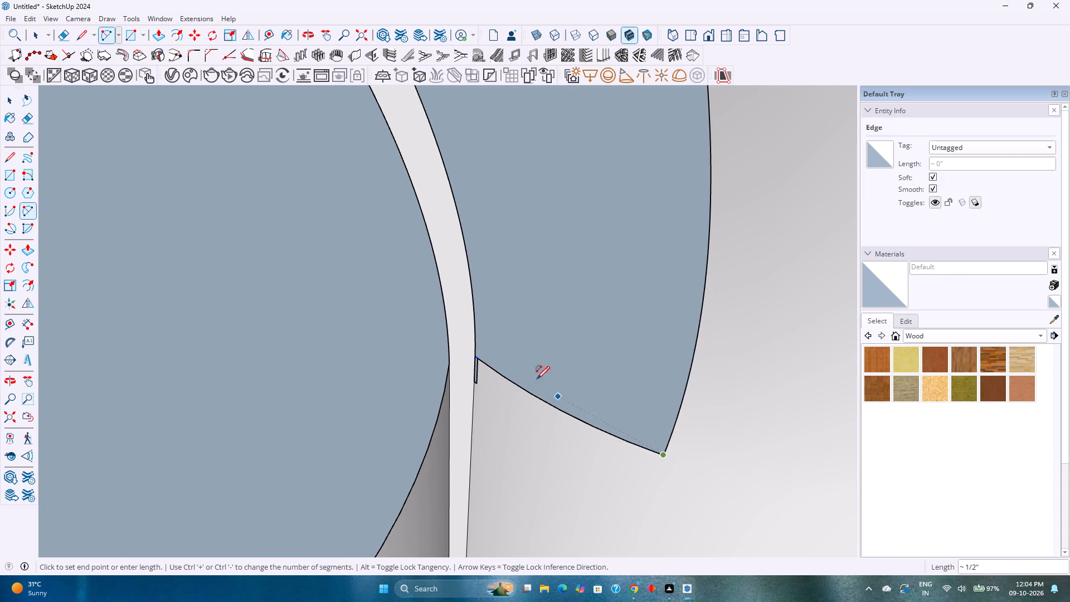
pyautogui.scroll(4, 478, 356)
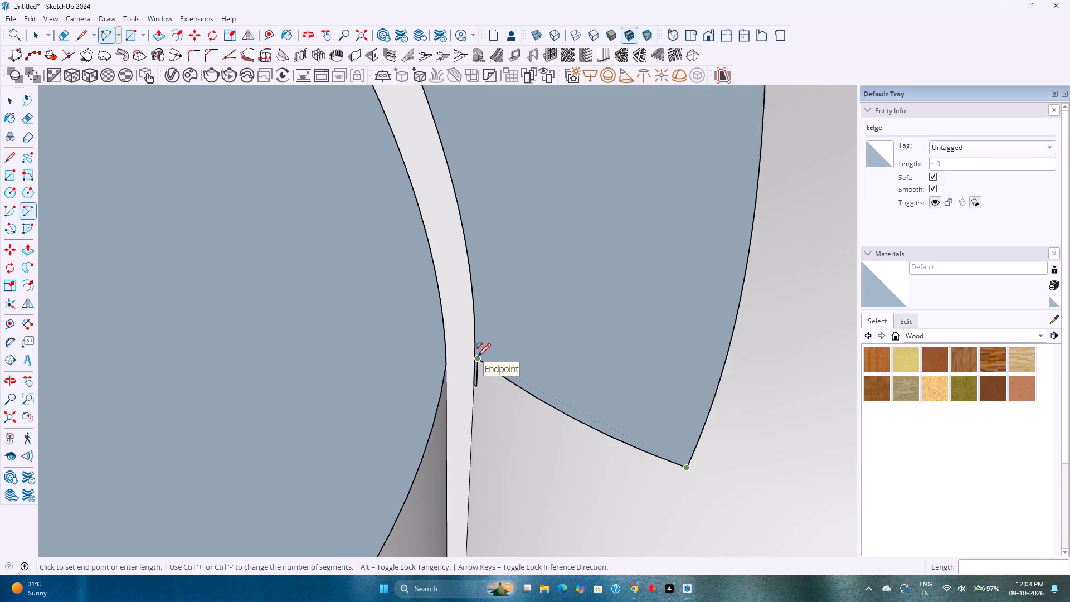
pyautogui.scroll(17, 478, 356)
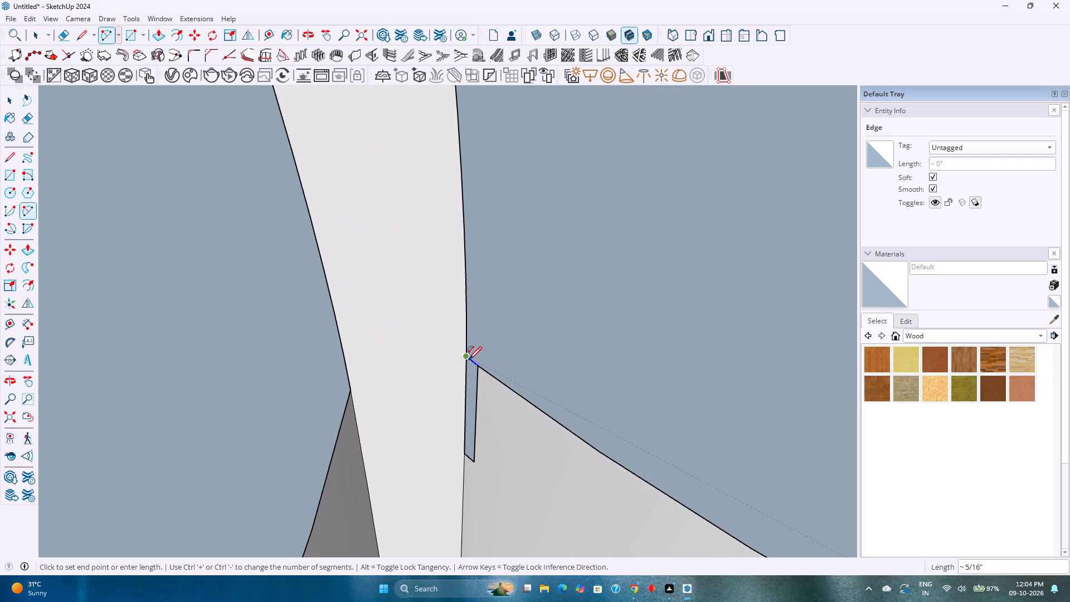
pyautogui.click(468, 360)
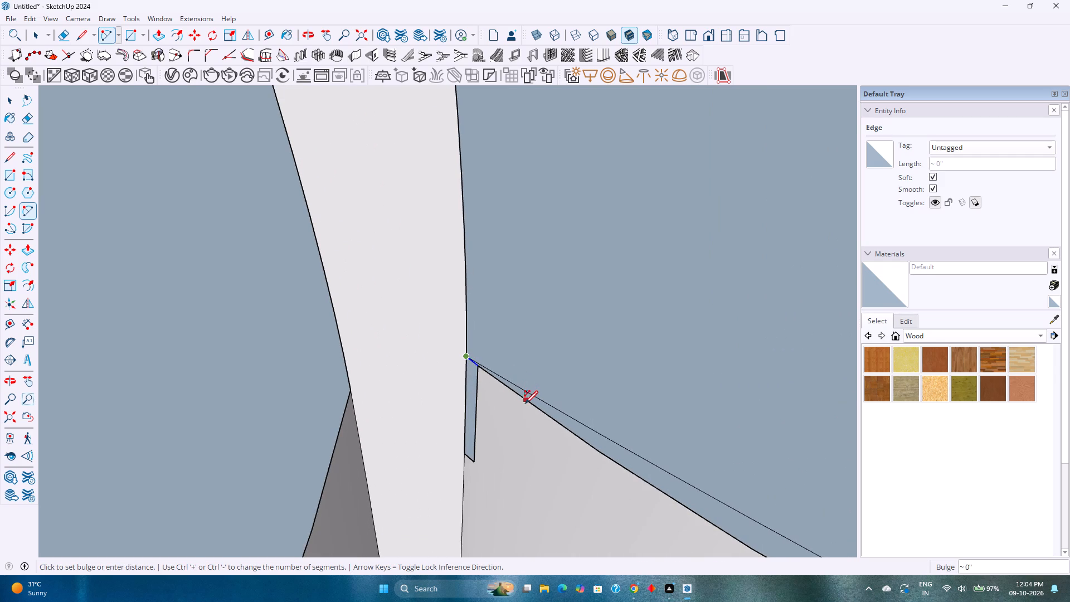
pyautogui.scroll(-20, 525, 405)
pyautogui.scroll(-1, 525, 405)
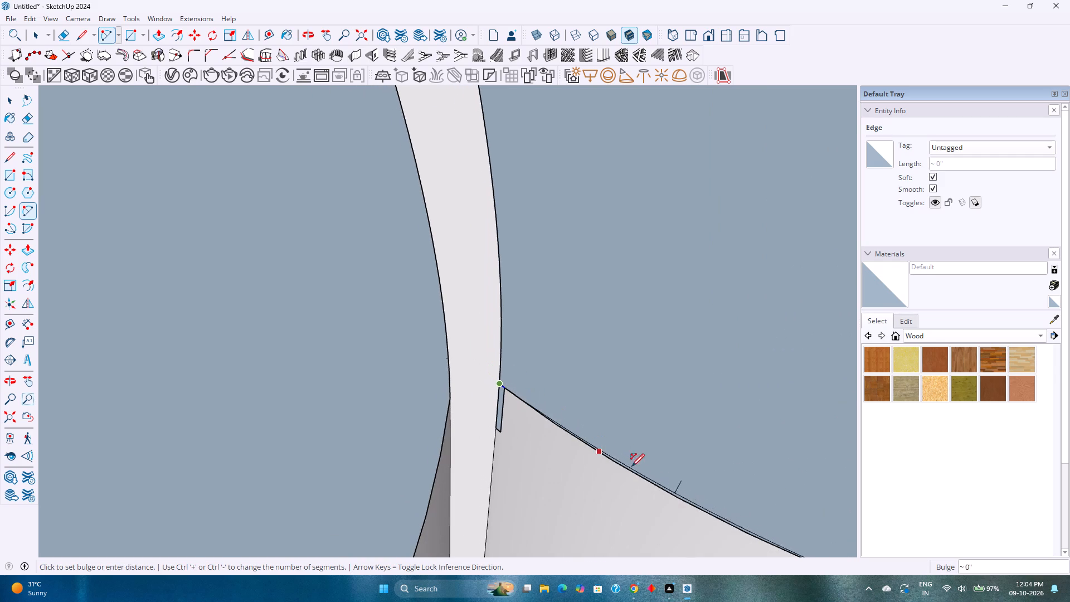
pyautogui.scroll(4, 643, 478)
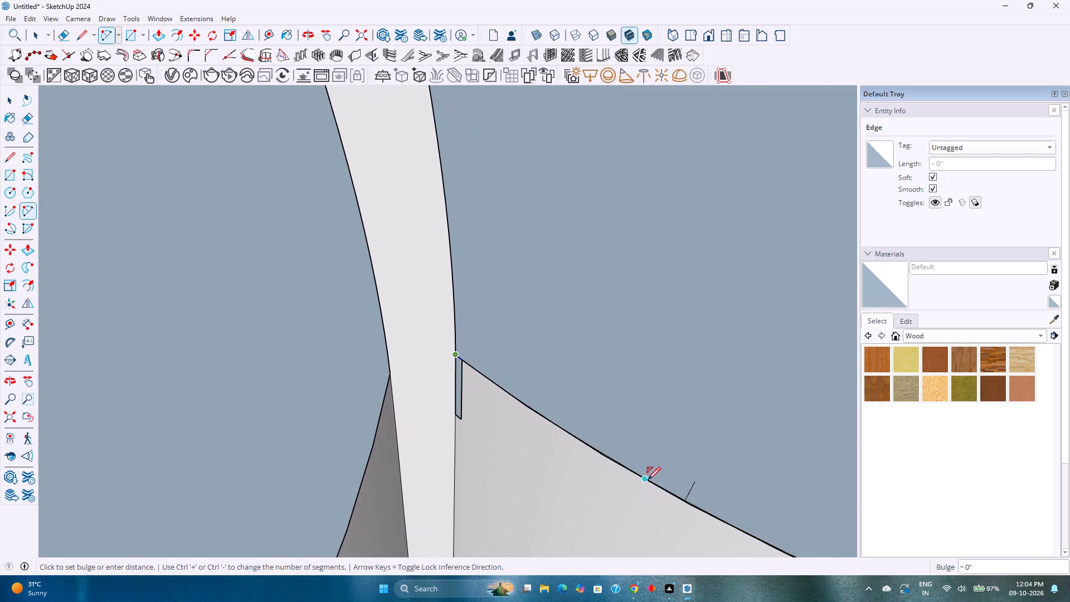
pyautogui.click(648, 480)
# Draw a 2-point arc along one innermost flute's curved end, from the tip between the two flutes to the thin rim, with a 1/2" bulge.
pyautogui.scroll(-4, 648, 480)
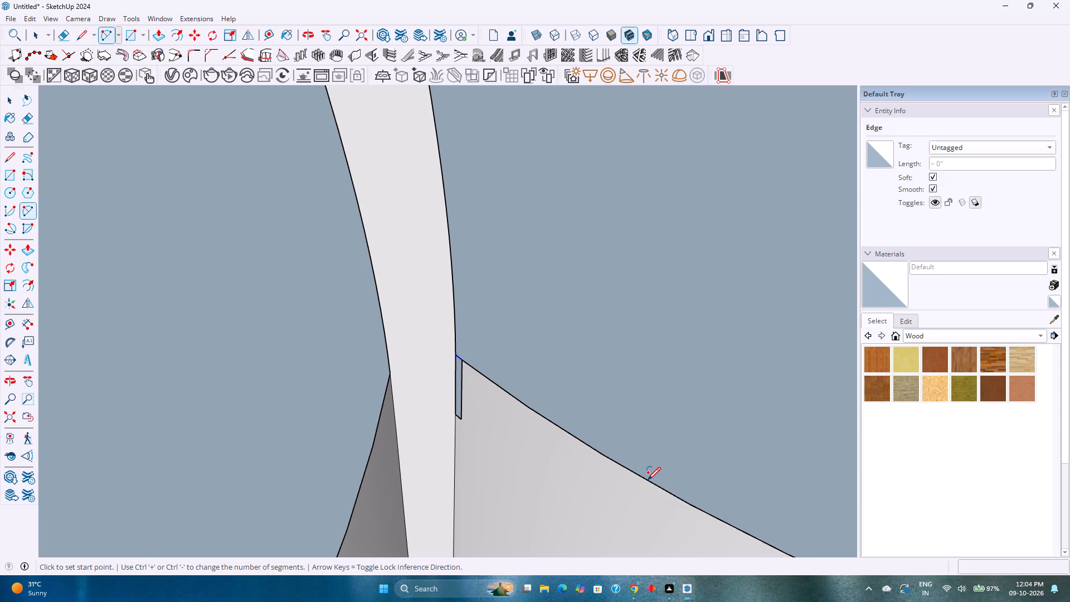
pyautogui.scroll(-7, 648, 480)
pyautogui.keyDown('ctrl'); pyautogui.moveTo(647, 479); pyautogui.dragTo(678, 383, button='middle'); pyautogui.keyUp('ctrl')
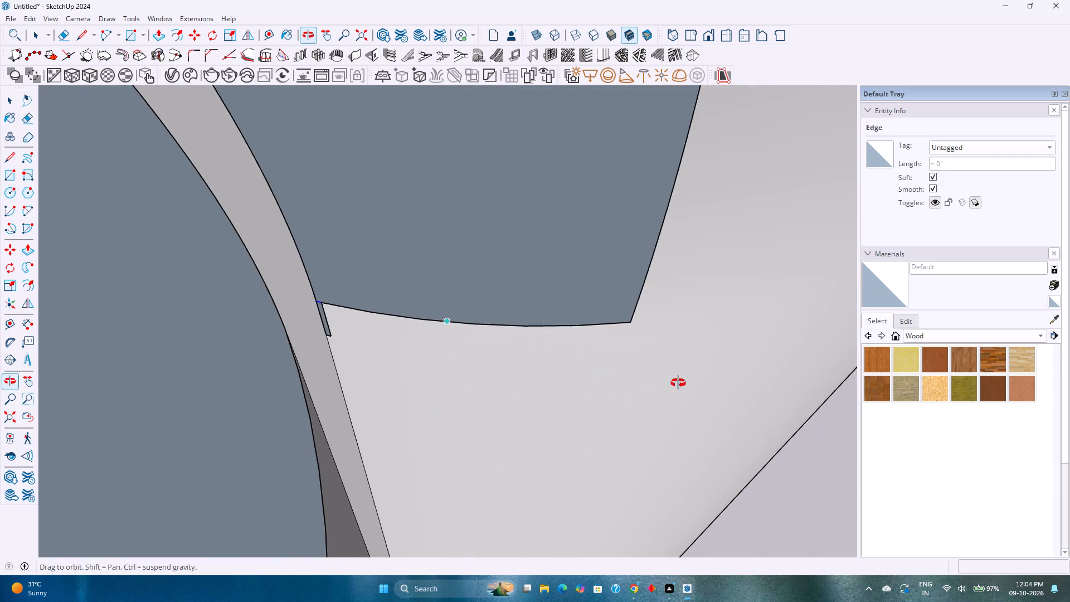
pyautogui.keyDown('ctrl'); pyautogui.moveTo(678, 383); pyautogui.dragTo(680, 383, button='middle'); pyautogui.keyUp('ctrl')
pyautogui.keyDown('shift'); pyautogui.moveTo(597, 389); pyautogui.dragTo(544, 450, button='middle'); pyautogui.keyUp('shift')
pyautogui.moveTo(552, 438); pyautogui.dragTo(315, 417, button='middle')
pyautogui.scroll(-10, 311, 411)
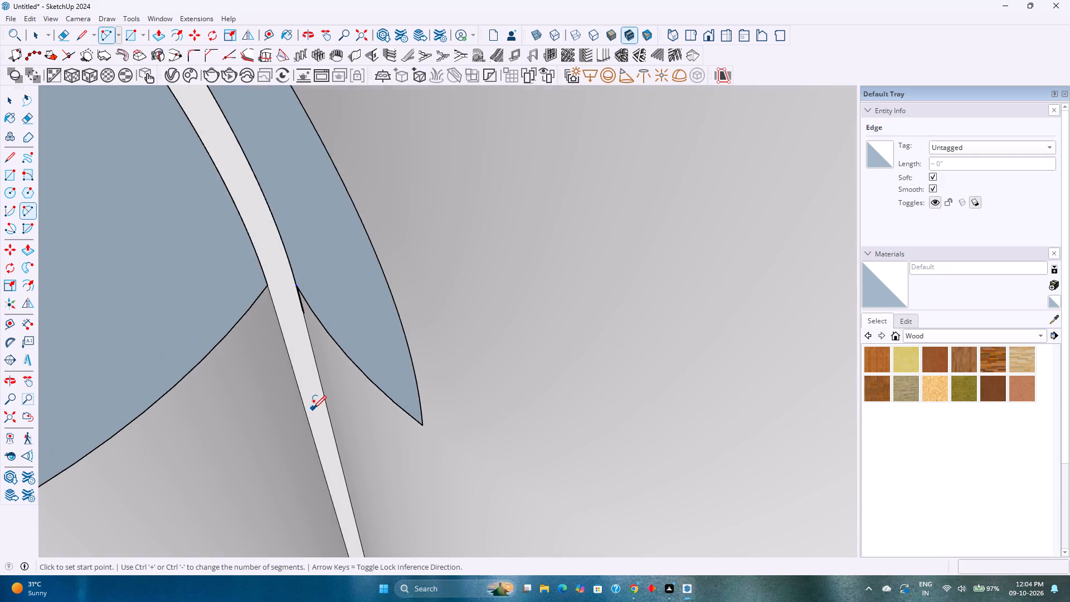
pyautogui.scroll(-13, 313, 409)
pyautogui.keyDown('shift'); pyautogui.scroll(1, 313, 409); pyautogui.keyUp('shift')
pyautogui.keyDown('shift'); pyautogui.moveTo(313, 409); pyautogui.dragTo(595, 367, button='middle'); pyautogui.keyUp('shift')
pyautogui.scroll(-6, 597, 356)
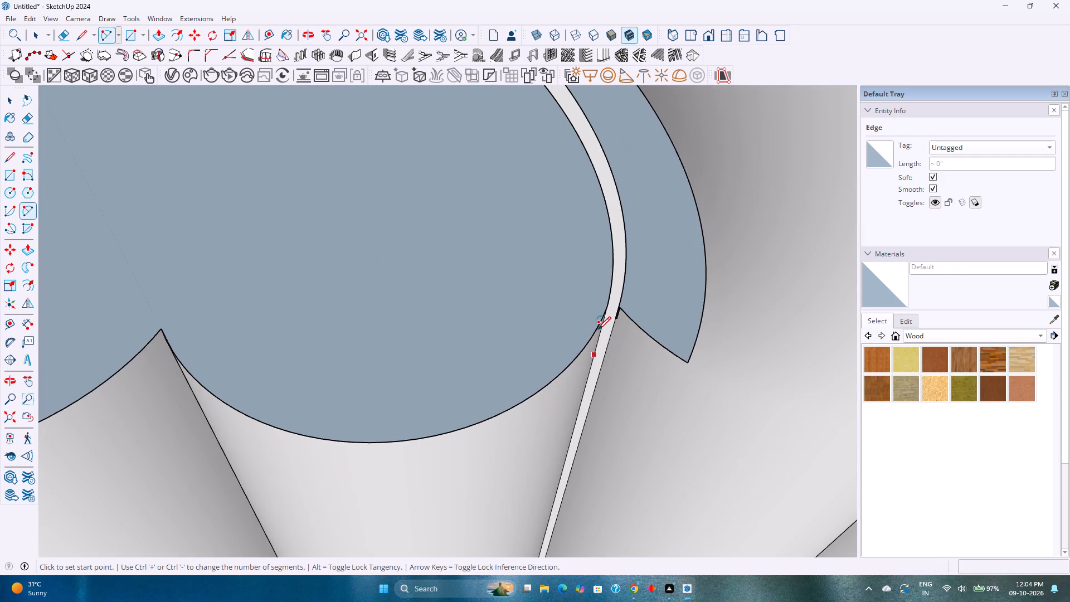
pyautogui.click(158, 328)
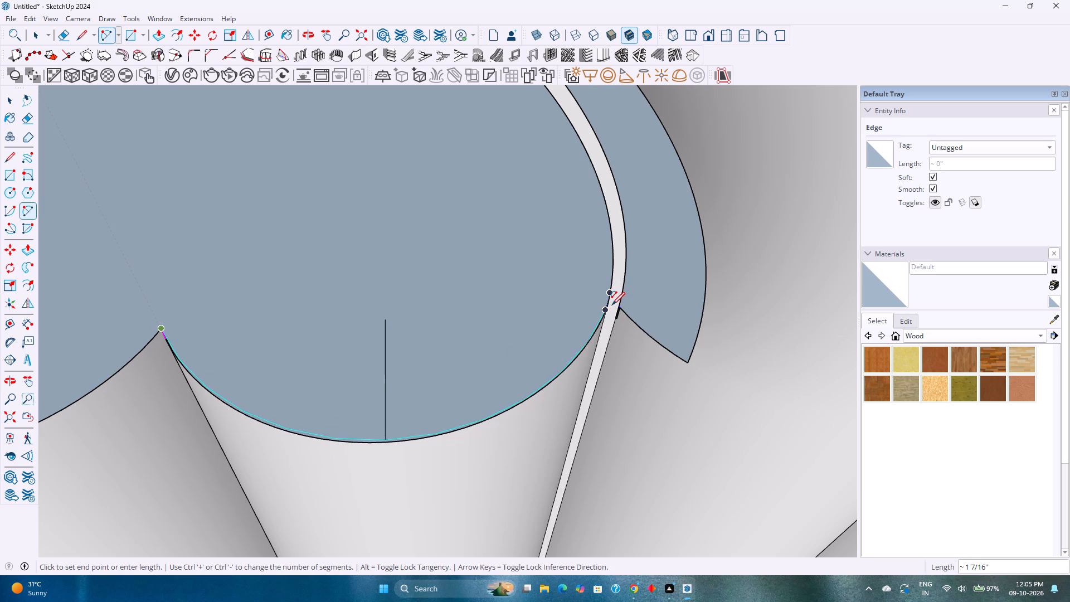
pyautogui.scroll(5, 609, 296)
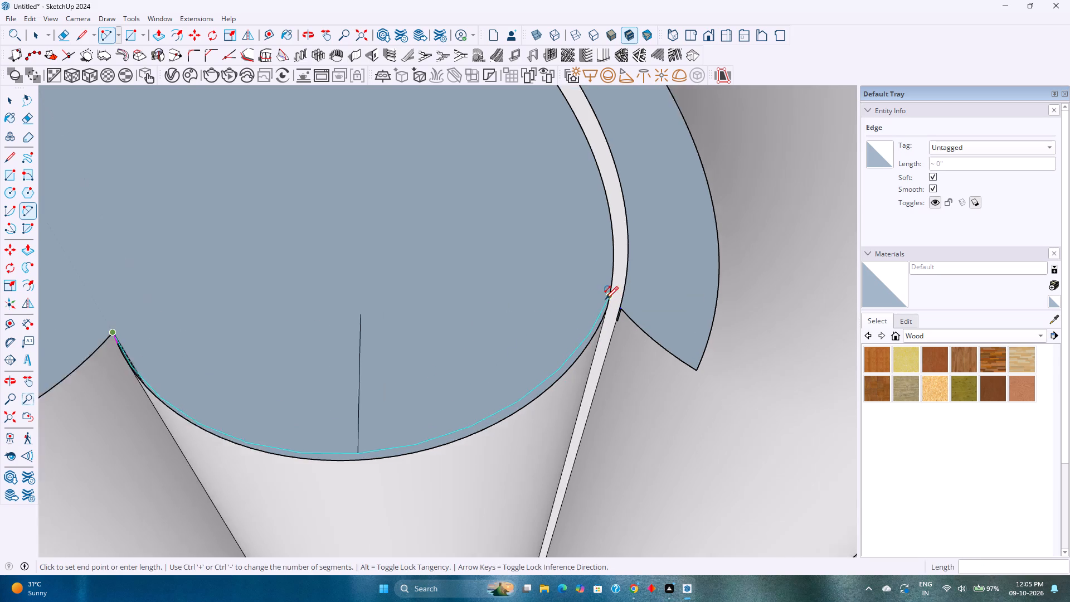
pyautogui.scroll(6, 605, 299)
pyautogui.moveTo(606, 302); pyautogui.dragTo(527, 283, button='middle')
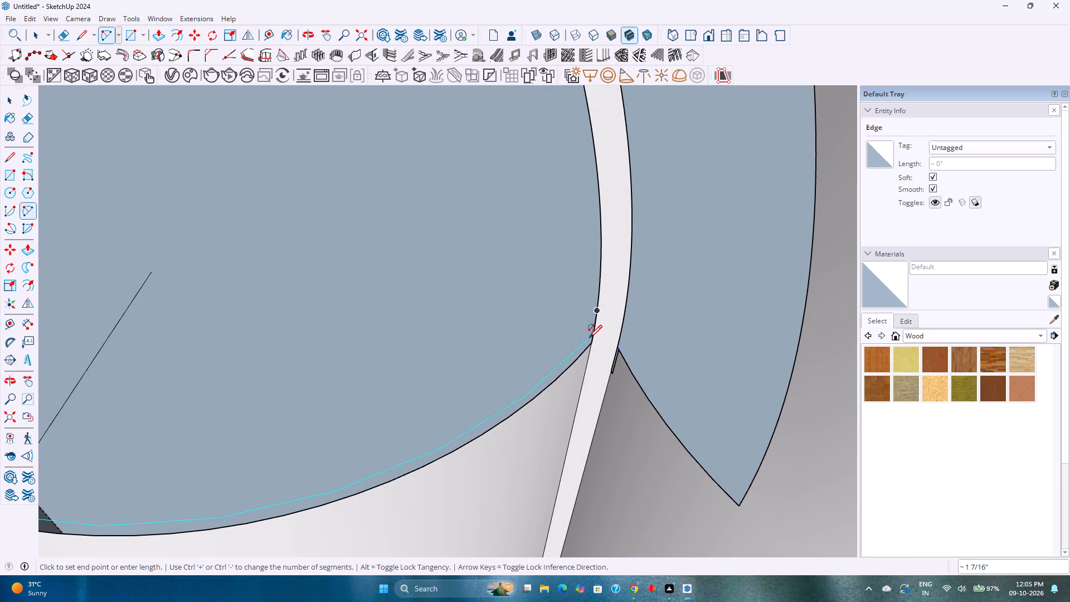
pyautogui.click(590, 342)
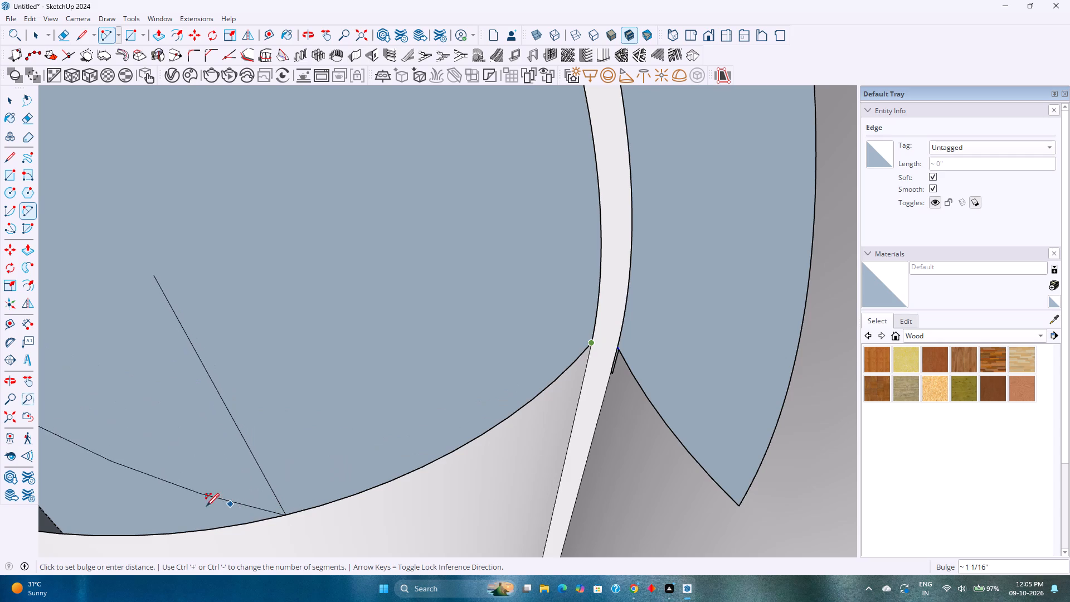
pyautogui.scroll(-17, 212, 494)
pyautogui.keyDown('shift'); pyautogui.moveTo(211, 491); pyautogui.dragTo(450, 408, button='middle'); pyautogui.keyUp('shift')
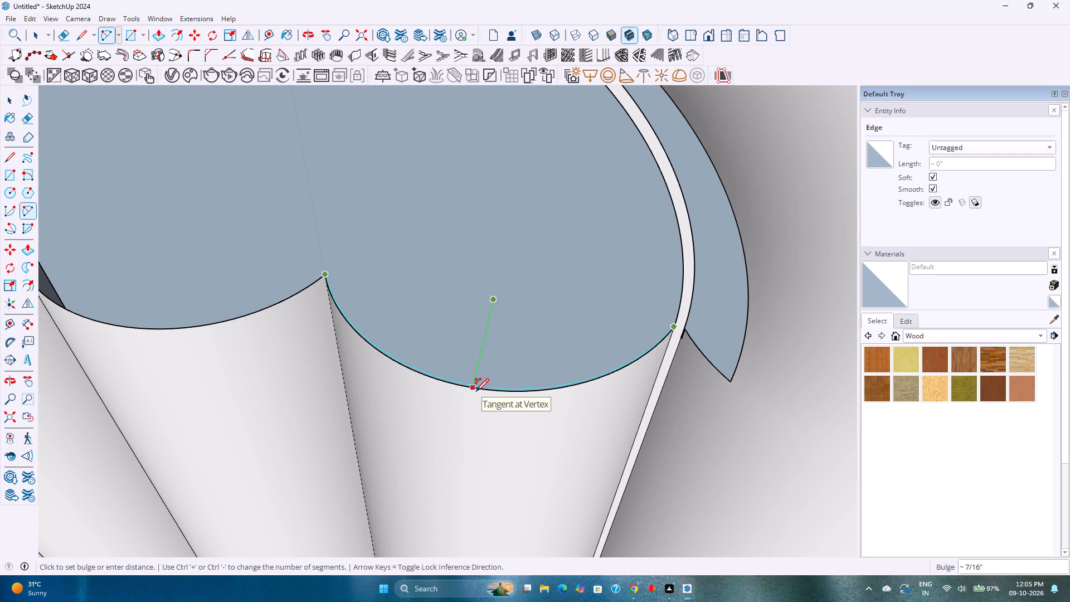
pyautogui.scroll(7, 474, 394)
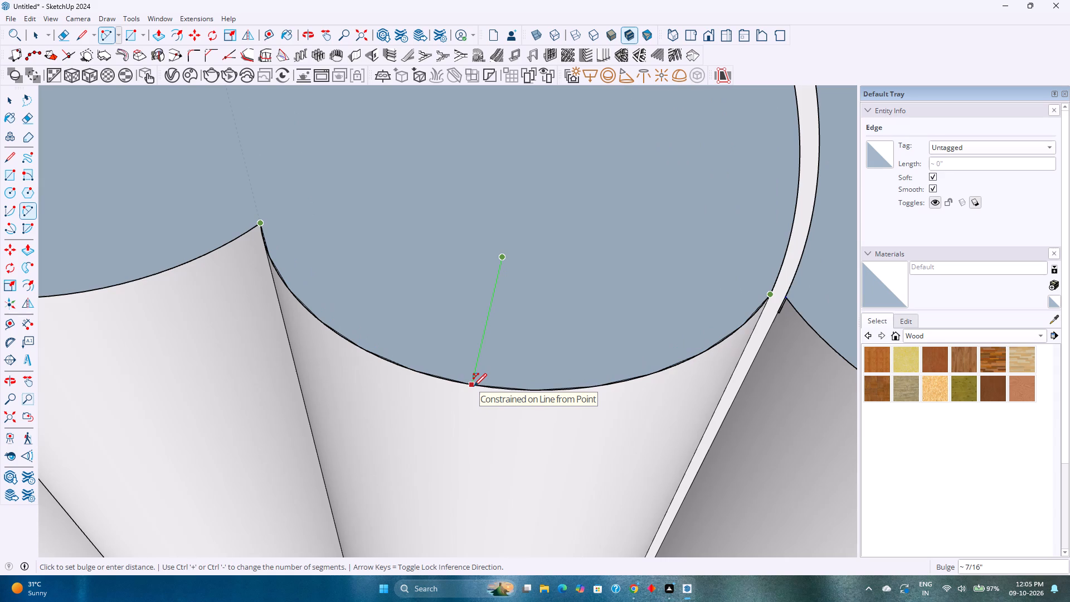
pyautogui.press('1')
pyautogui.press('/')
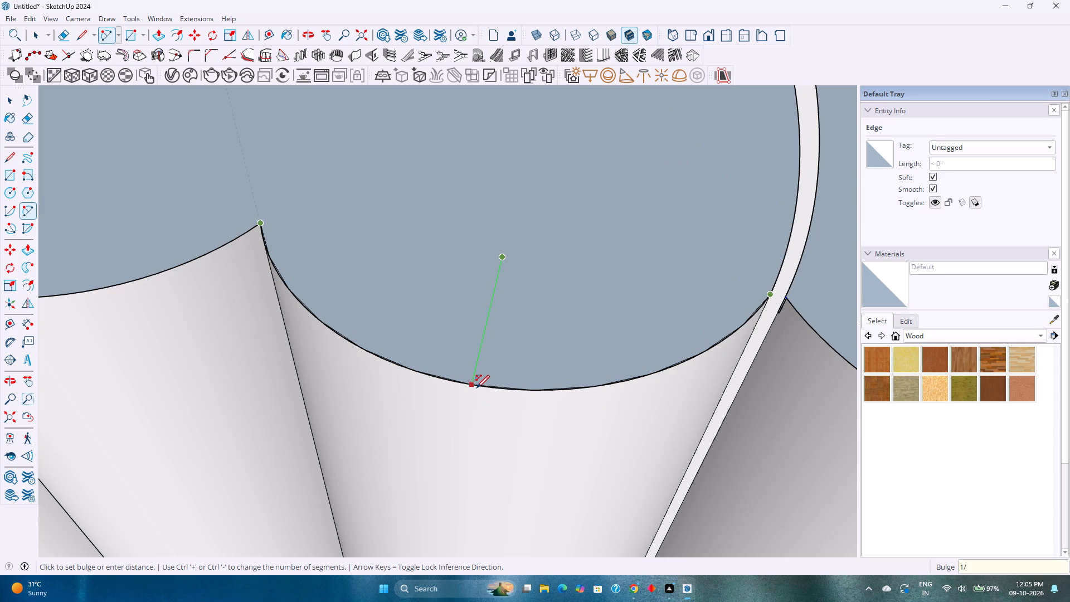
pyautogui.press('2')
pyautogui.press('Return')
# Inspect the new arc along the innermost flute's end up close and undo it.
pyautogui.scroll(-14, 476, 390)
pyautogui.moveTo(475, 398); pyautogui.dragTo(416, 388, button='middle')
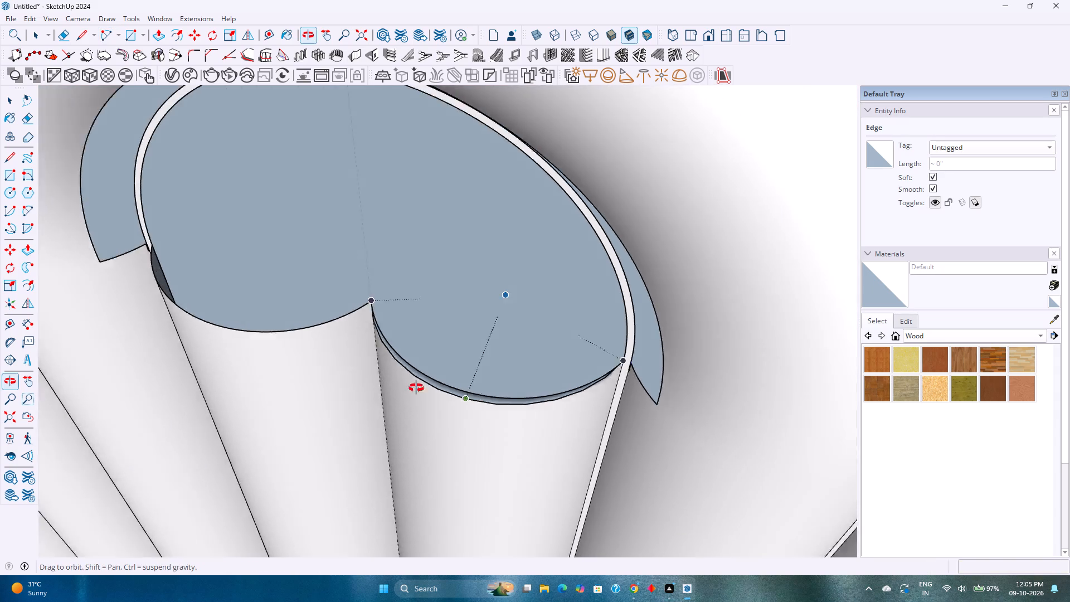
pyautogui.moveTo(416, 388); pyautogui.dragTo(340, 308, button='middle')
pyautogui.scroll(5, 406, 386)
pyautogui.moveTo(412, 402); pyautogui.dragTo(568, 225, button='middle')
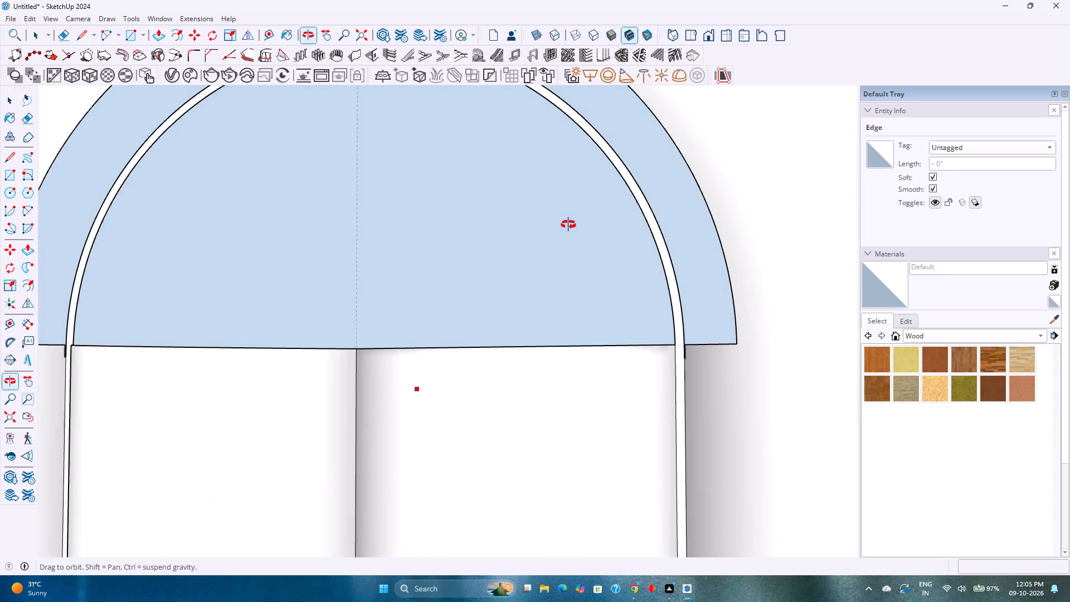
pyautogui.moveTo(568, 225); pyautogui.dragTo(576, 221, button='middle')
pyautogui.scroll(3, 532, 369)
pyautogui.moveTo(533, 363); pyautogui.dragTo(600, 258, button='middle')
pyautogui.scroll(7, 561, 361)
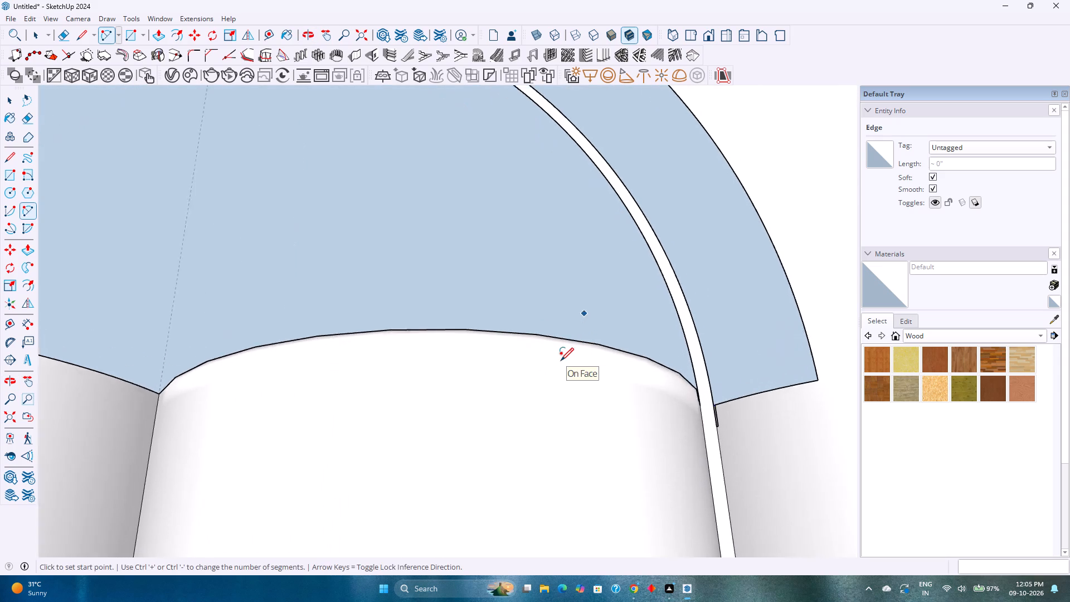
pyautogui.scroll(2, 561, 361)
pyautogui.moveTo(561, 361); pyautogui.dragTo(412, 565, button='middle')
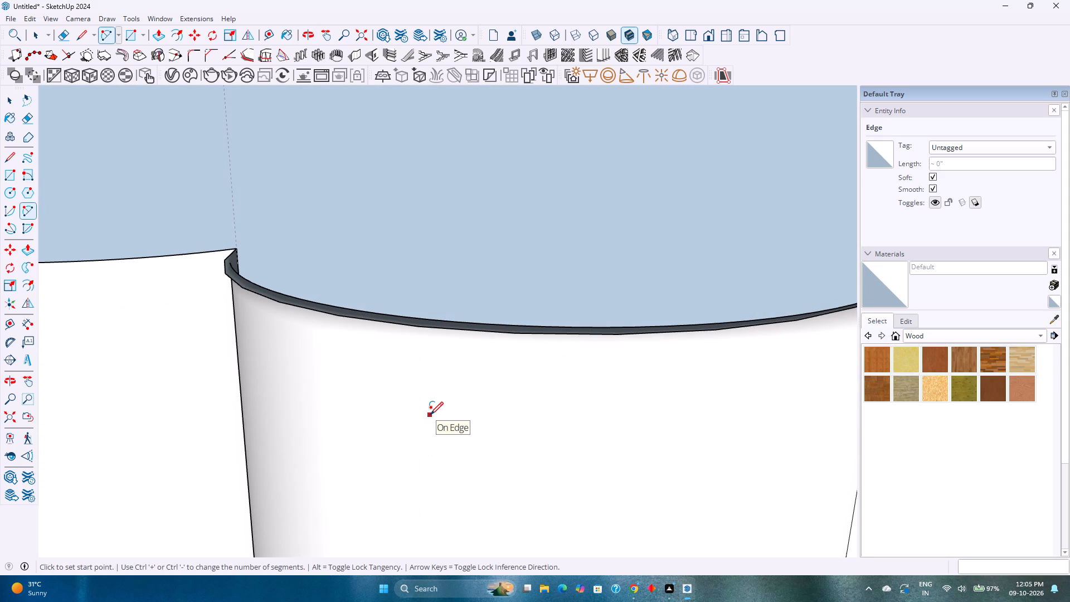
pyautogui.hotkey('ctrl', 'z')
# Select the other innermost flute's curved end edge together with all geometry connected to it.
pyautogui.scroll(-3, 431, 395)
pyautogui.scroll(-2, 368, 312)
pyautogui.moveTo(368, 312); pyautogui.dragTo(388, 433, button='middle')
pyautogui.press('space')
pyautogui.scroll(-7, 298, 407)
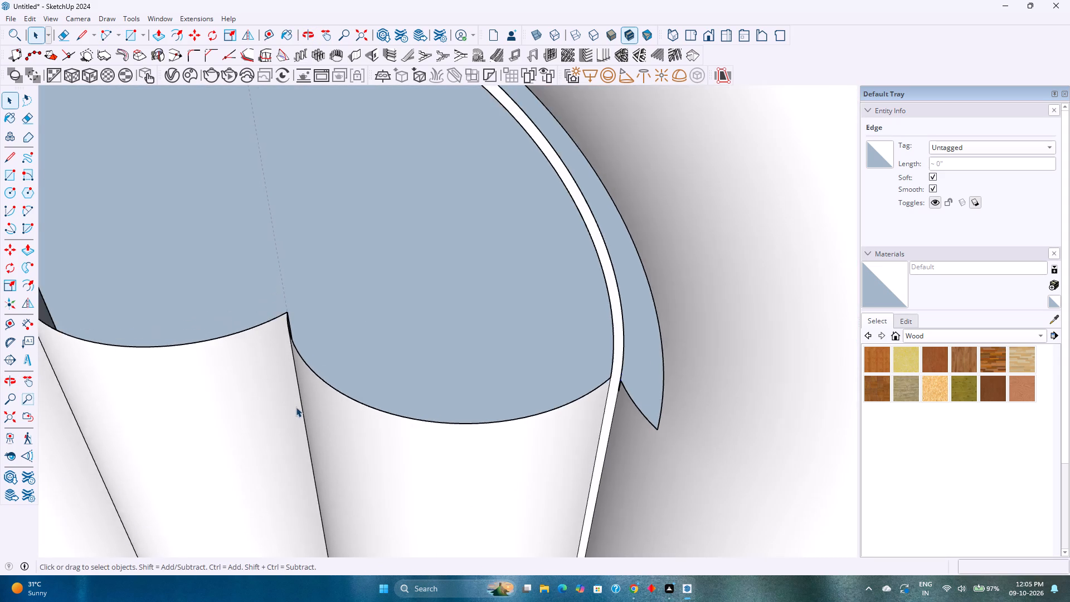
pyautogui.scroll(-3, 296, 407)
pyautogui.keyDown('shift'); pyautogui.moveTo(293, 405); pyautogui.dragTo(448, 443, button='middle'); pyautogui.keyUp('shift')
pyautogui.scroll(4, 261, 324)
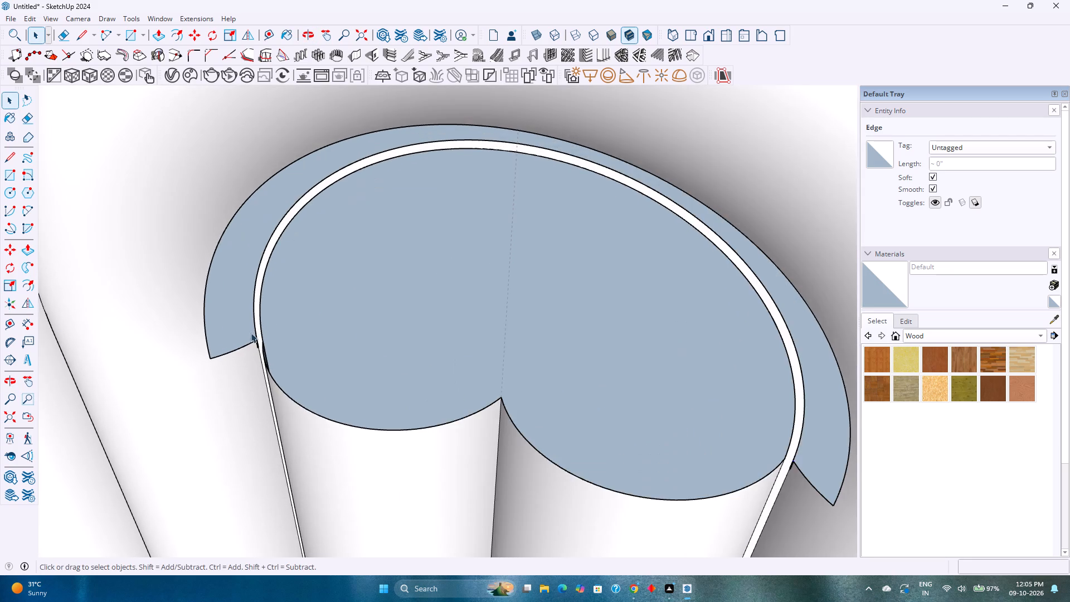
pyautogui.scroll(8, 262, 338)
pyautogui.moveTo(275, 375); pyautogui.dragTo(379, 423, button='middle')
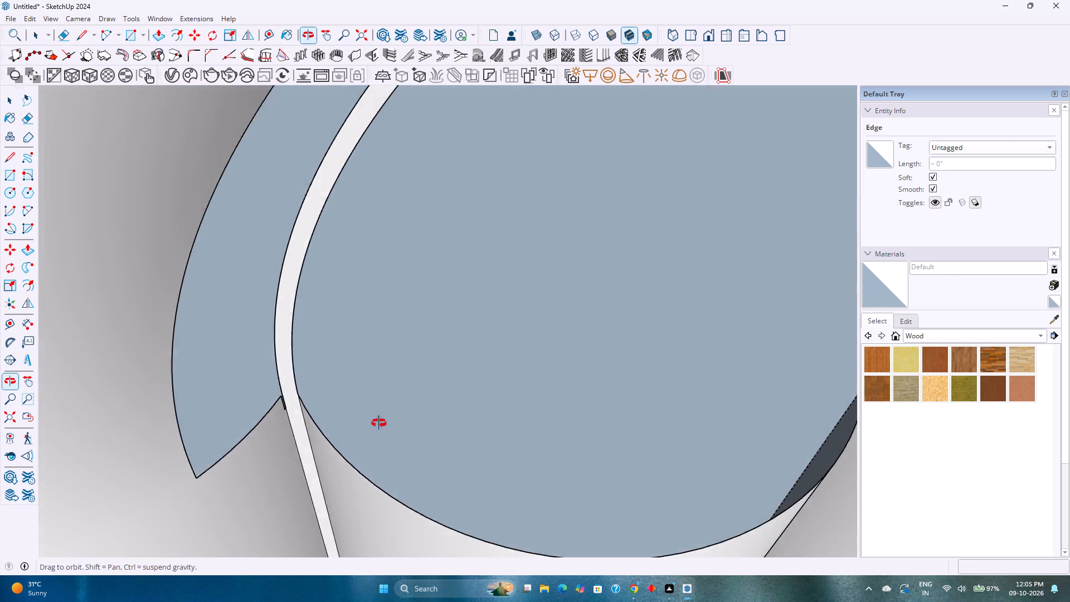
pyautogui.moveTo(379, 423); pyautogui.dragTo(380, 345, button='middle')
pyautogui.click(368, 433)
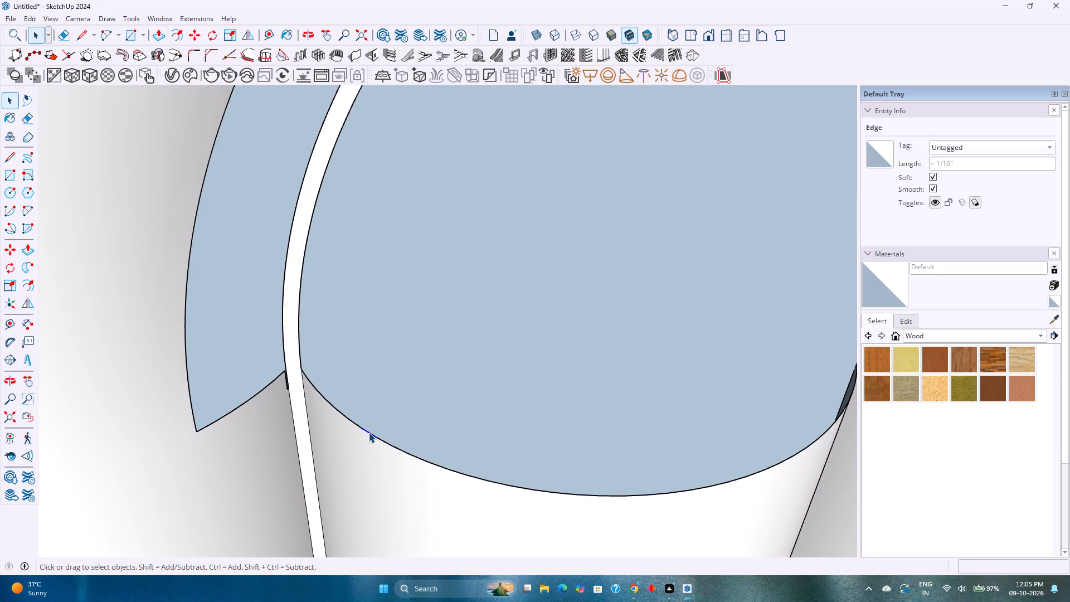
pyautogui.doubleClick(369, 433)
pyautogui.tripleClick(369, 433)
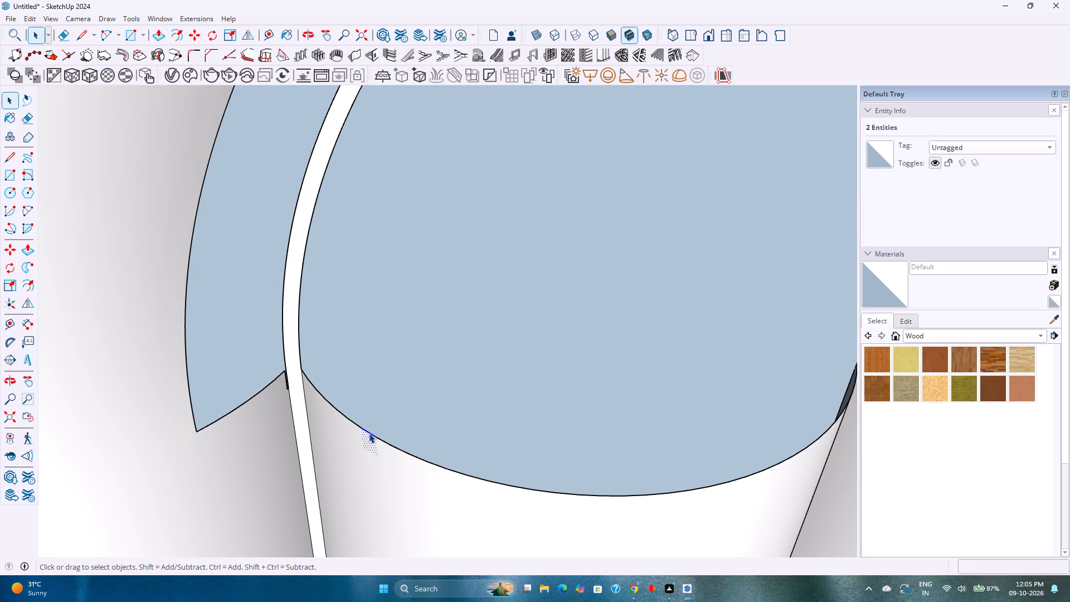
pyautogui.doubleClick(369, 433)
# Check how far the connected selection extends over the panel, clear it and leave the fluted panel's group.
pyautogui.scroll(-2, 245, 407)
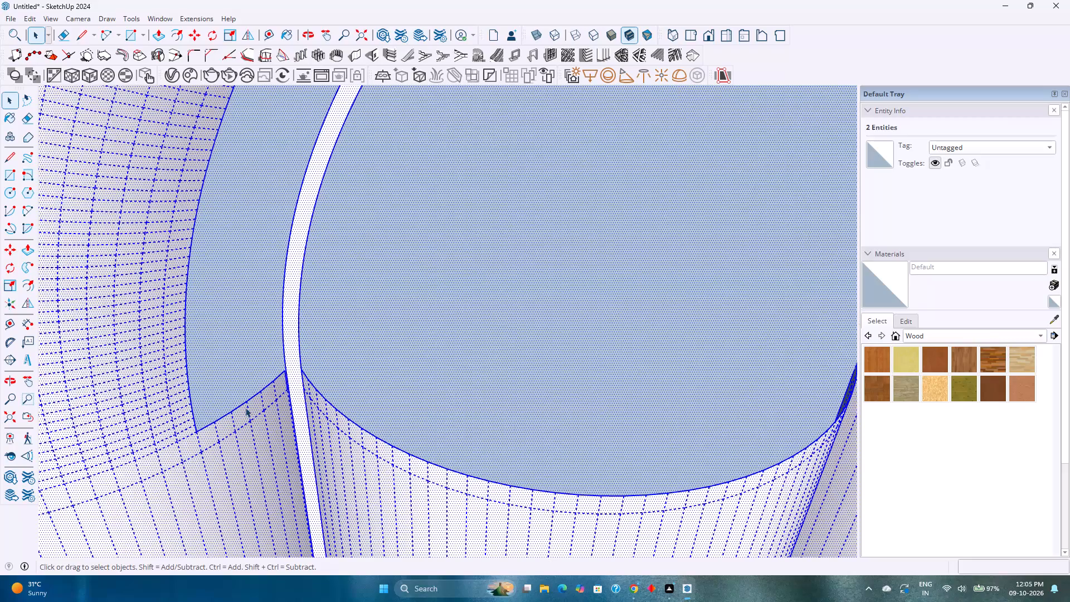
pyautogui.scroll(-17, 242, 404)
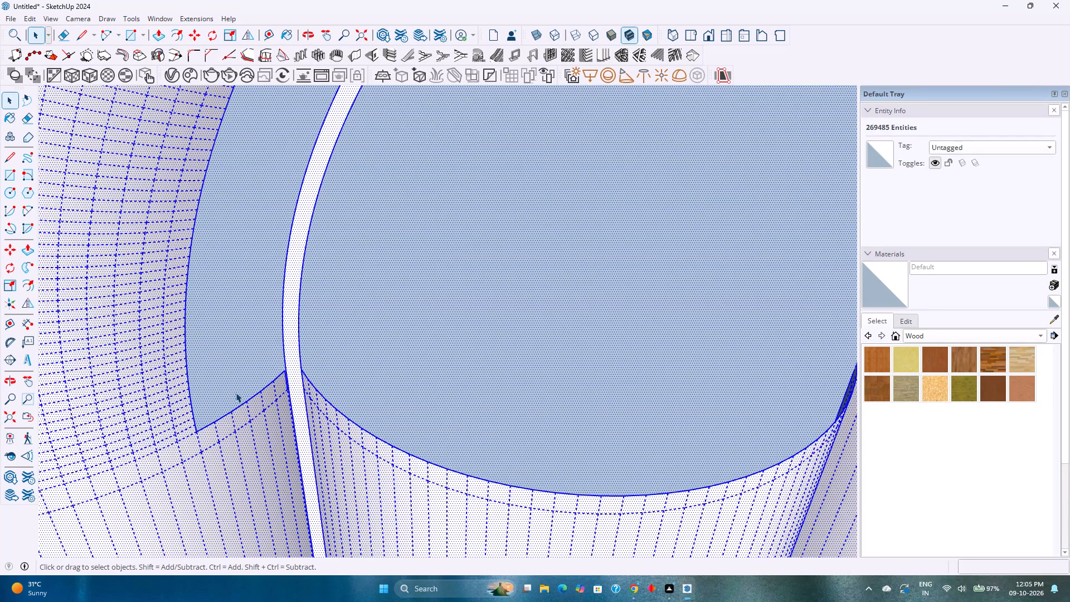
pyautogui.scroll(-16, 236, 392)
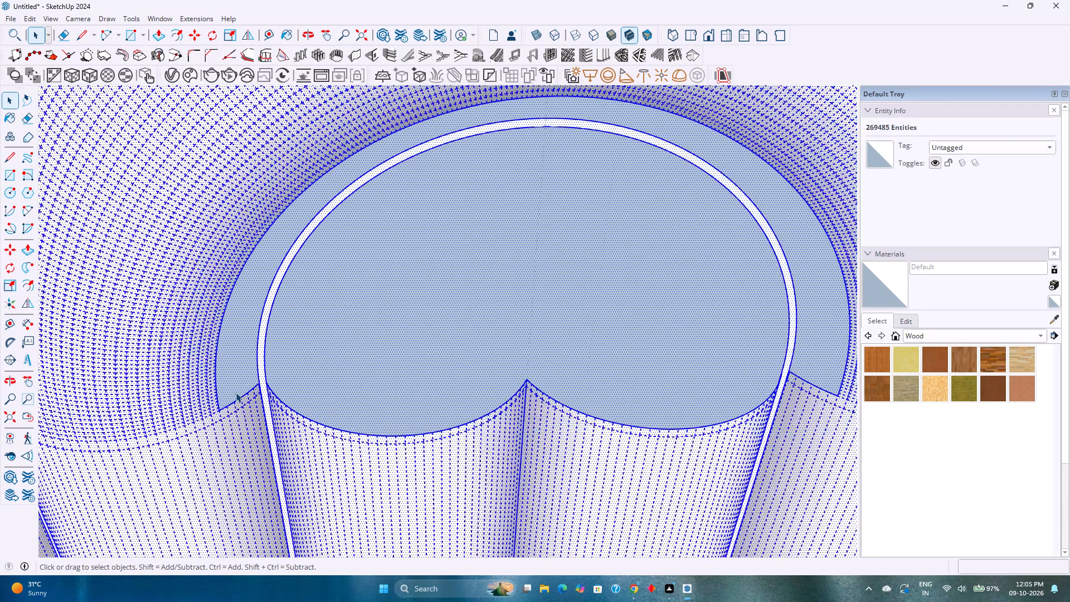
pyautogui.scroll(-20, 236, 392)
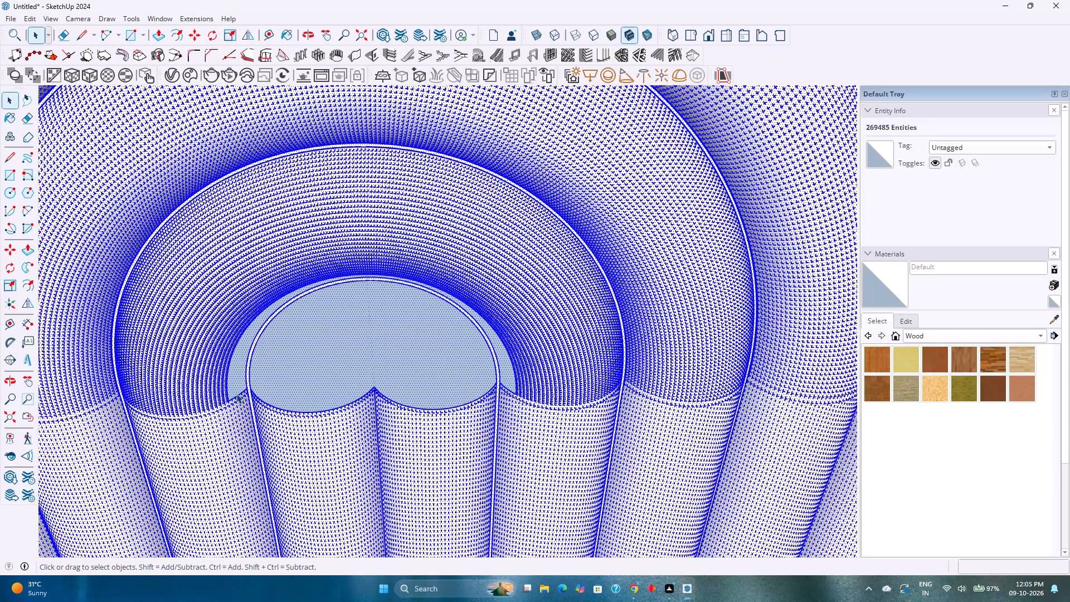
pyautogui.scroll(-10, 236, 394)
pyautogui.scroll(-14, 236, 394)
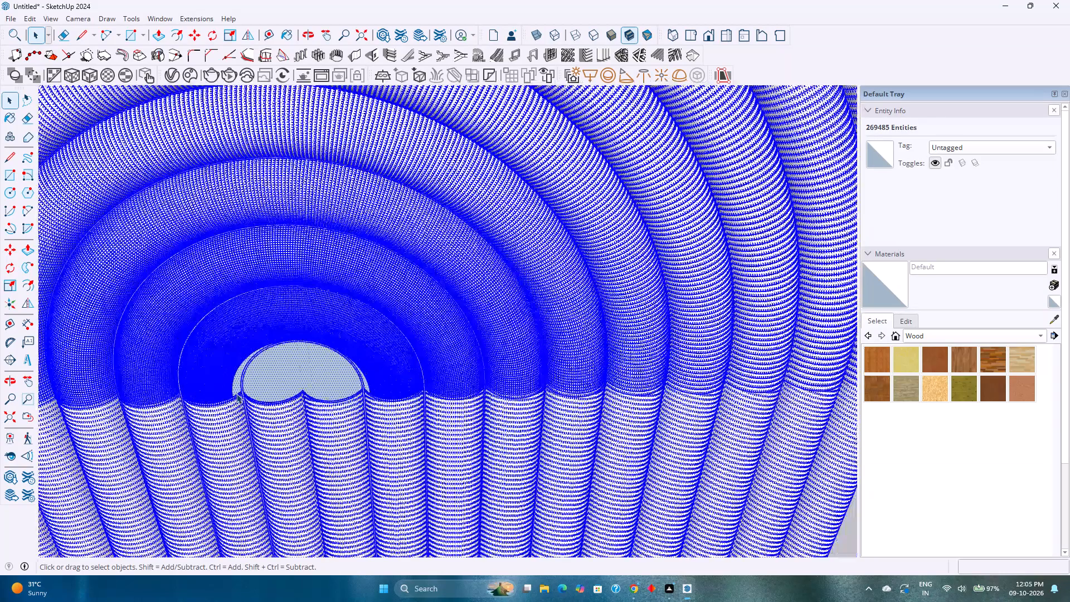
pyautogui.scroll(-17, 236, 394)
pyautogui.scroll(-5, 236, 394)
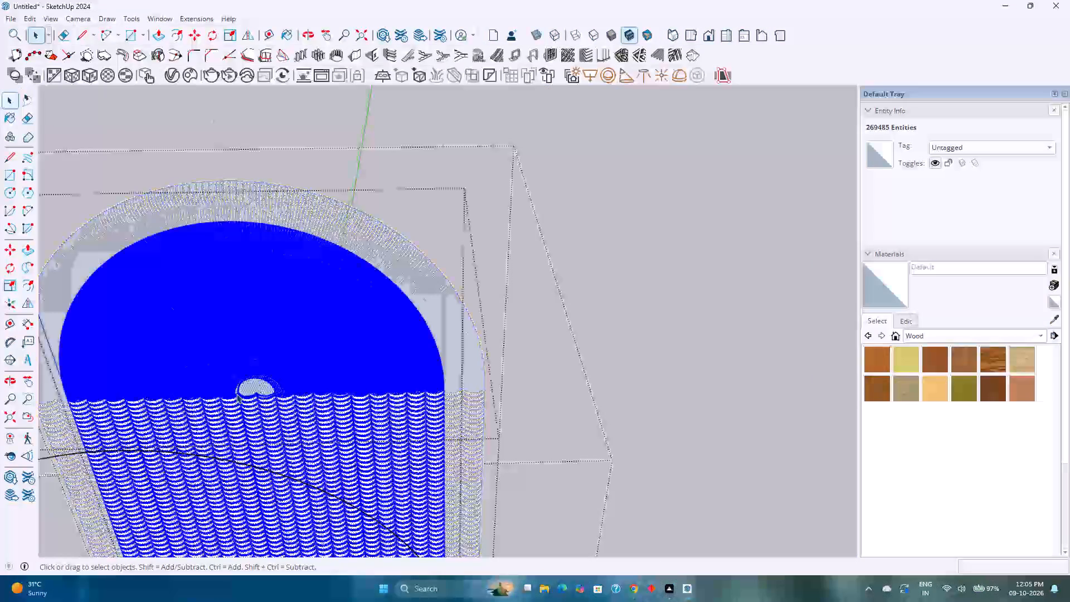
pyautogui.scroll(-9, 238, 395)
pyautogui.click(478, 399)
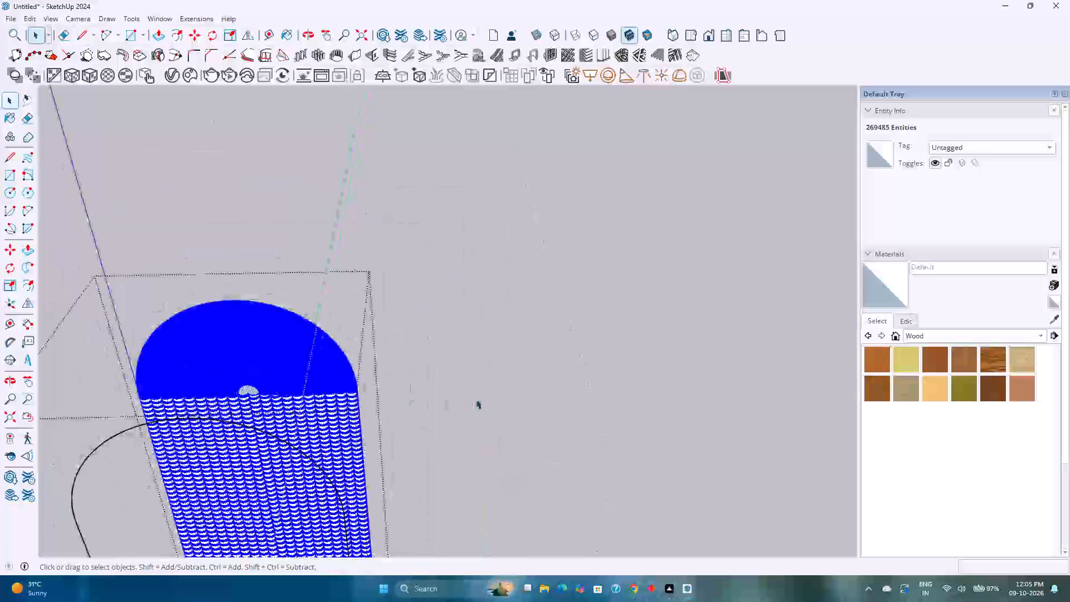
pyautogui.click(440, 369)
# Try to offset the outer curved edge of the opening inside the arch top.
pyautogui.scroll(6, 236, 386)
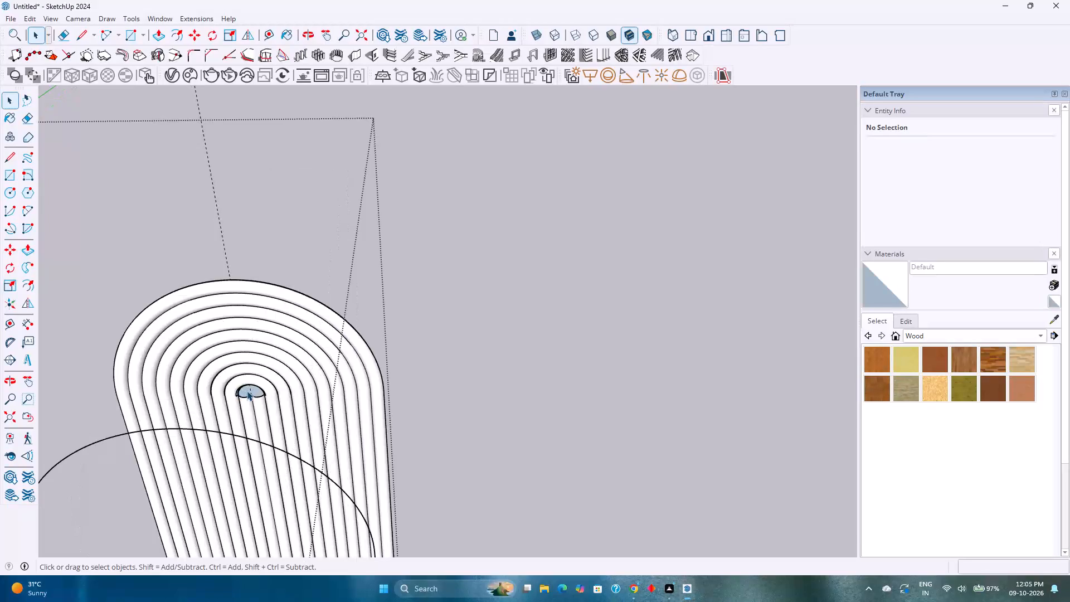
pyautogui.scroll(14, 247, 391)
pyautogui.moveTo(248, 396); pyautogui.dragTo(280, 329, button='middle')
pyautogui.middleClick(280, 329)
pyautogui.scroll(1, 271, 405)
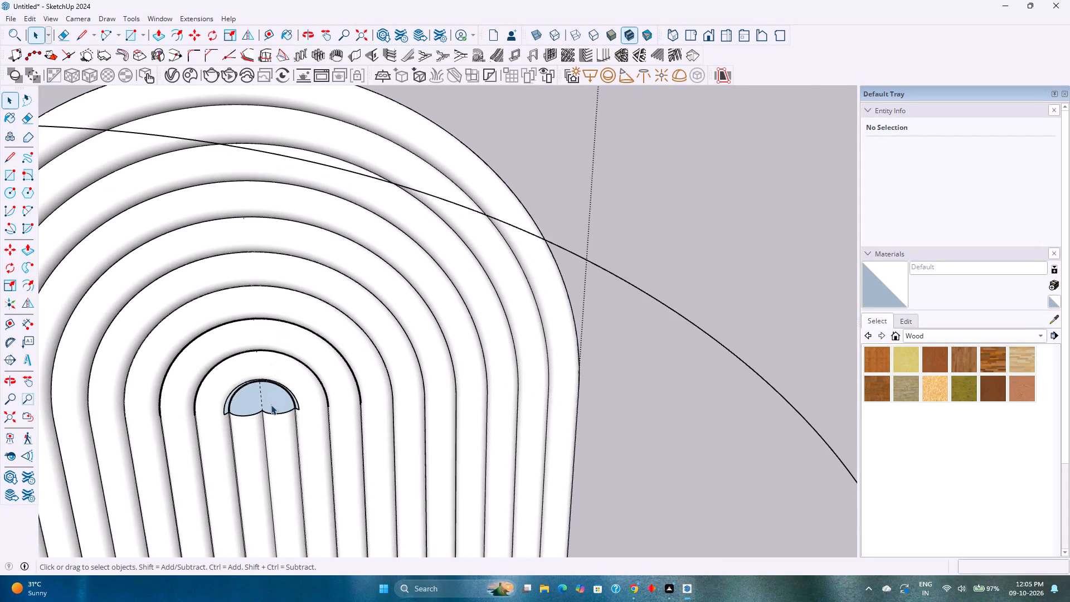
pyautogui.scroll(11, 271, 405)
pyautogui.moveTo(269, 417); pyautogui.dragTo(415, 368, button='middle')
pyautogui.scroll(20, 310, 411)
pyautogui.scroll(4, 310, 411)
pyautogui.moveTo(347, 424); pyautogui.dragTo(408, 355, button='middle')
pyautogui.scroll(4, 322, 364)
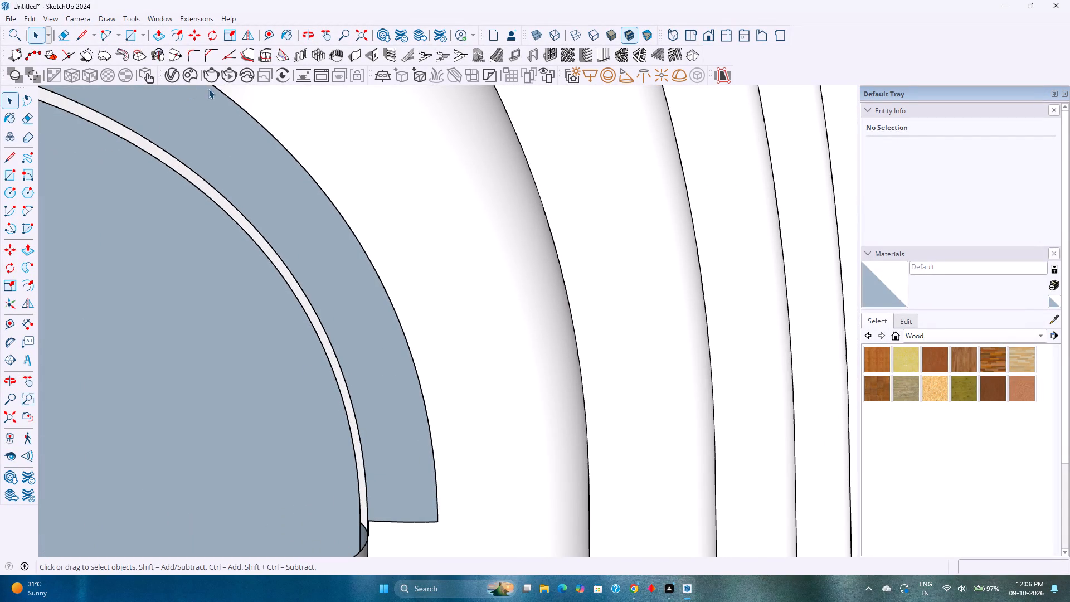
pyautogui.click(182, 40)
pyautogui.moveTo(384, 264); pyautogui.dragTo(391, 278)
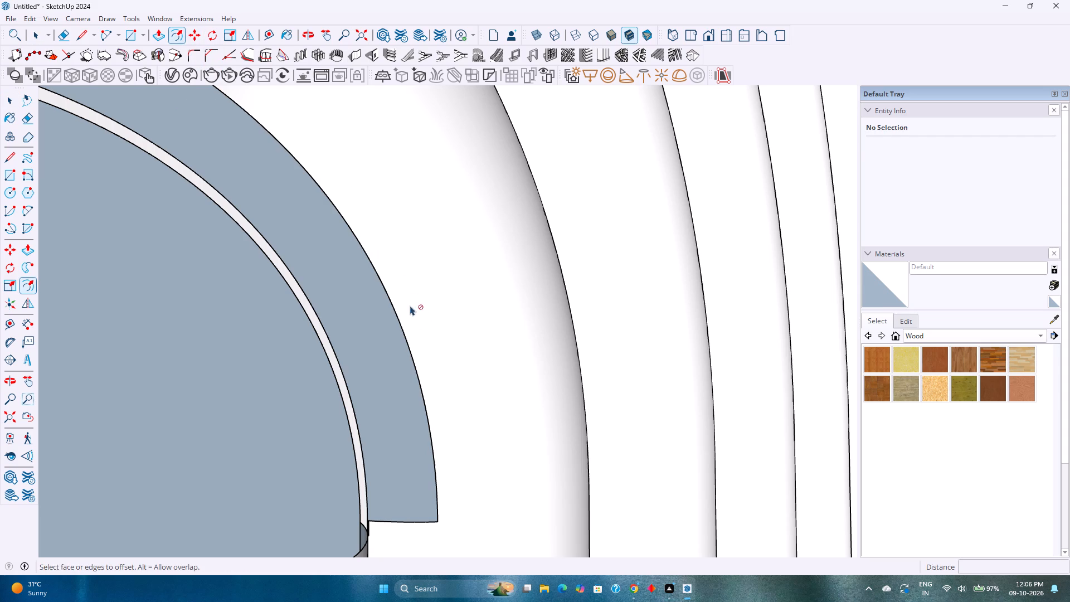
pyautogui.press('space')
# Open the fluted panel's group and examine the curved edge and lower end of the strip around the arch-top opening.
pyautogui.click(413, 359)
pyautogui.doubleClick(414, 365)
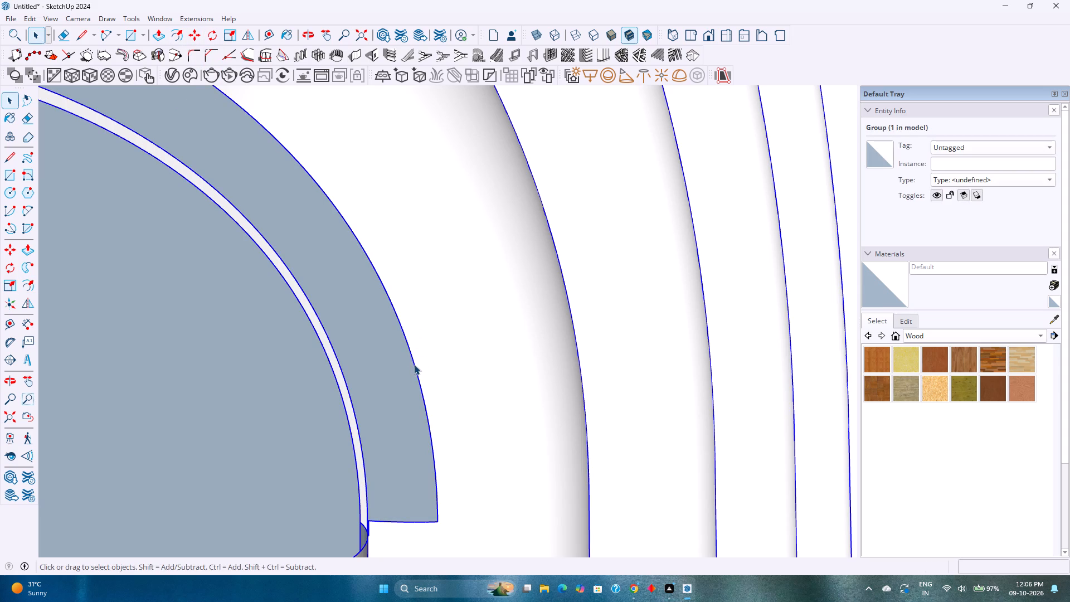
pyautogui.click(414, 366)
pyautogui.doubleClick(416, 373)
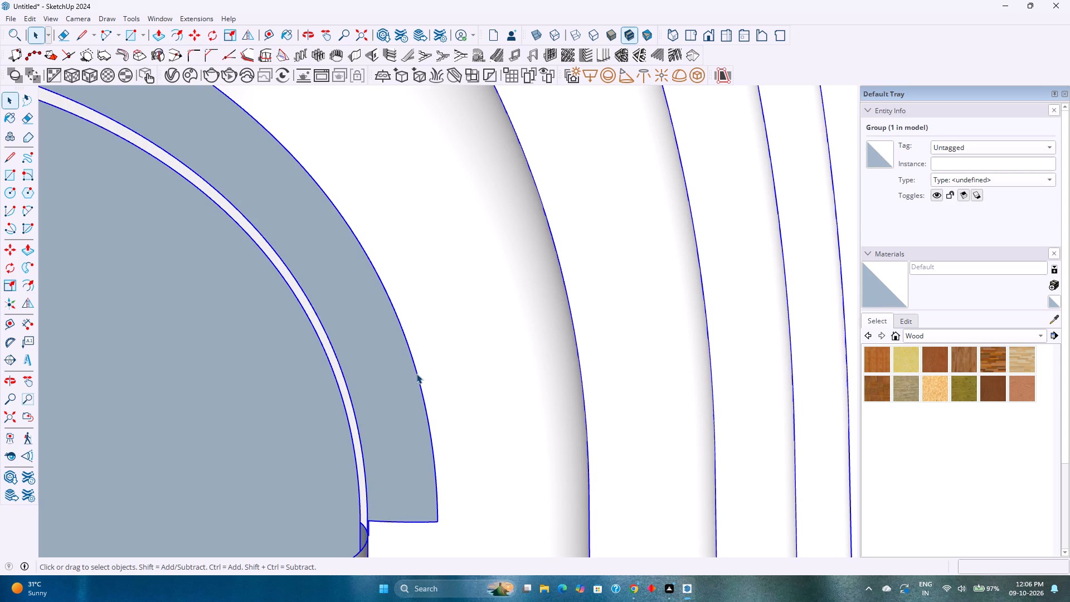
pyautogui.doubleClick(416, 373)
pyautogui.click(416, 373)
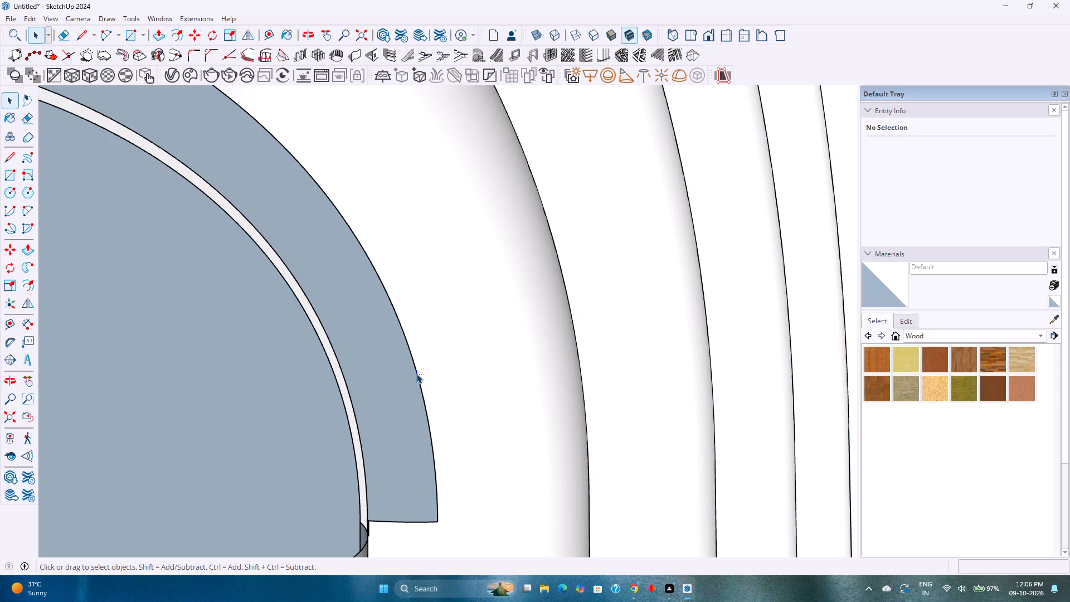
pyautogui.doubleClick(417, 379)
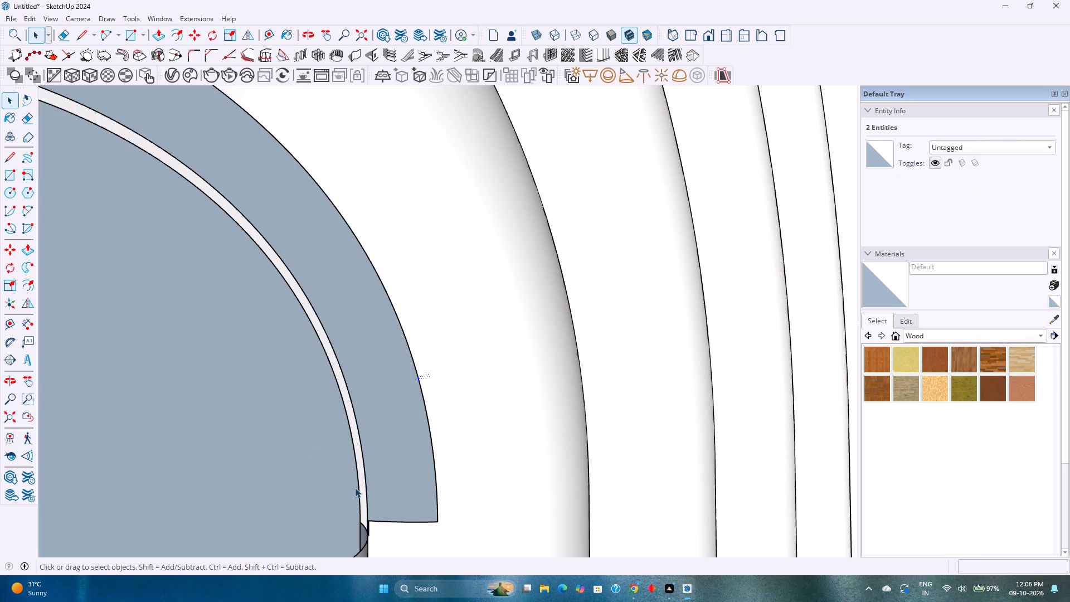
pyautogui.click(407, 522)
pyautogui.moveTo(436, 474); pyautogui.dragTo(436, 474, button='middle')
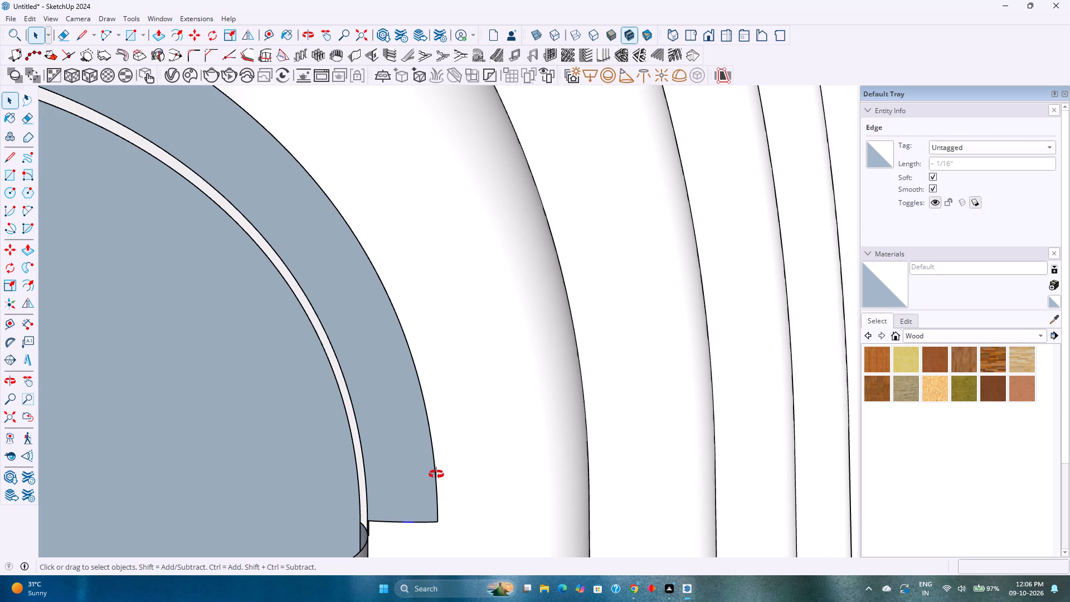
pyautogui.moveTo(436, 474); pyautogui.dragTo(391, 578, button='middle')
pyautogui.keyDown('shift'); pyautogui.scroll(1, 374, 479); pyautogui.keyUp('shift')
pyautogui.keyDown('shift'); pyautogui.moveTo(374, 481); pyautogui.dragTo(417, 405, button='middle'); pyautogui.keyUp('shift')
pyautogui.moveTo(419, 405); pyautogui.dragTo(419, 407, button='middle')
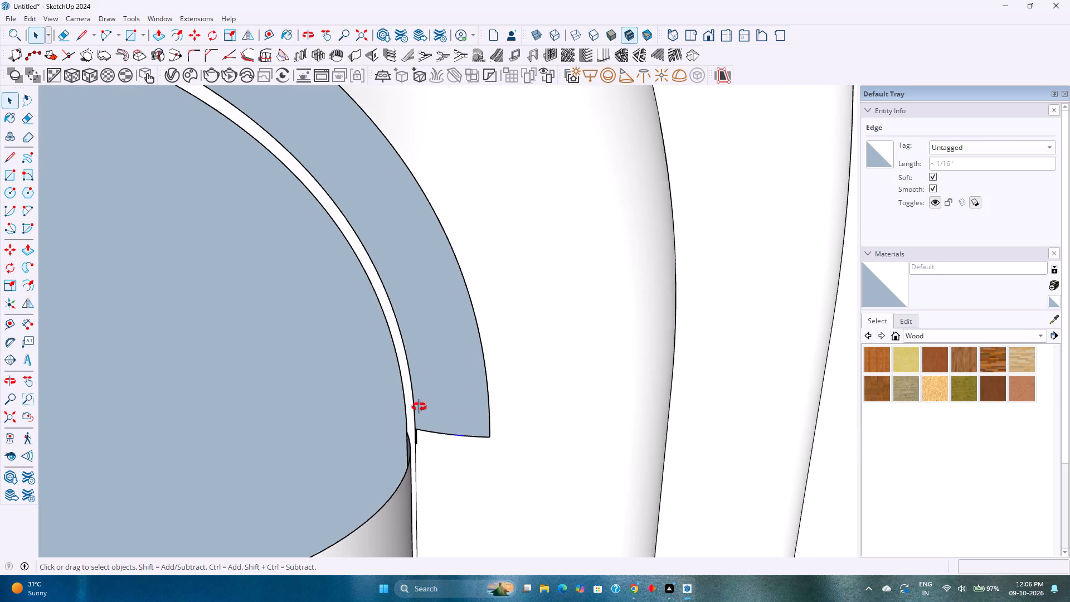
pyautogui.moveTo(419, 407); pyautogui.dragTo(305, 480, button='middle')
pyautogui.scroll(-2, 475, 451)
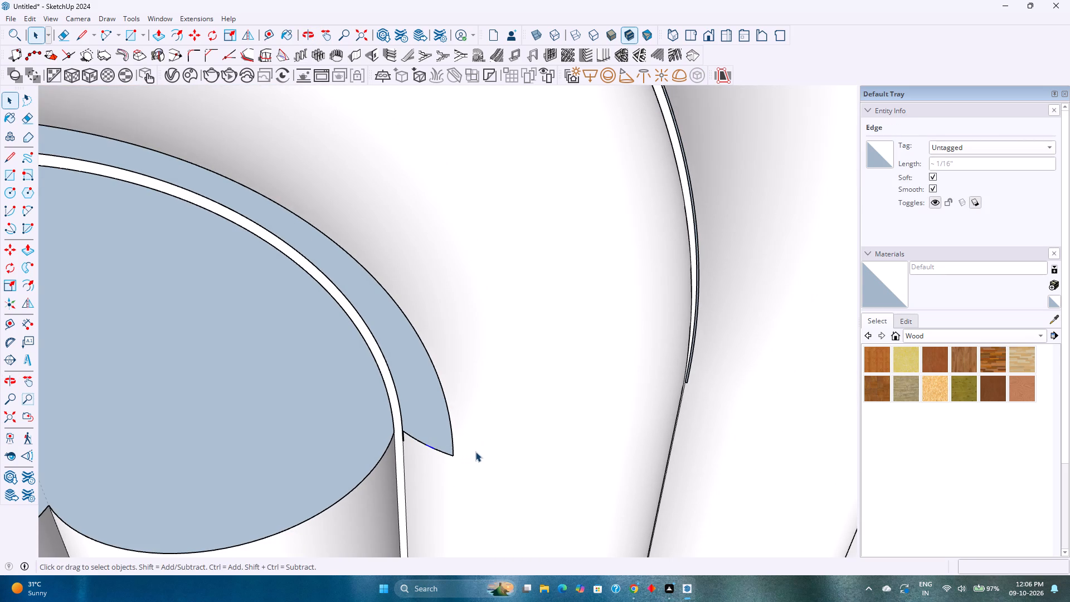
# Undo the recent repair edits around the opening and innermost flutes inside the arch top.
pyautogui.hotkey('ctrl', 'z')
pyautogui.hotkey('ctrl', 'z')
pyautogui.hotkey('ctrl', 'z')
pyautogui.hotkey('ctrl', 'z')
pyautogui.hotkey('ctrl', 'z')
pyautogui.hotkey('ctrl', 'z')
pyautogui.hotkey('ctrl', 'z')
pyautogui.hotkey('ctrl', 'z')
pyautogui.hotkey('ctrl', 'z')
pyautogui.hotkey('ctrl', 'z')
pyautogui.hotkey('ctrl', 'z')
pyautogui.hotkey('ctrl', 'z')
pyautogui.hotkey('ctrl', 'z')
pyautogui.hotkey('ctrl', 'z')
pyautogui.hotkey('ctrl', 'z')
pyautogui.hotkey('ctrl', 'z')
pyautogui.hotkey('ctrl', 'z')
pyautogui.hotkey('ctrl', 'z')
pyautogui.hotkey('ctrl', 'z')
pyautogui.hotkey('ctrl', 'z')
pyautogui.hotkey('ctrl', 'z')
pyautogui.hotkey('ctrl', 'z')
pyautogui.hotkey('ctrl', 'z')
pyautogui.hotkey('ctrl', 'z')
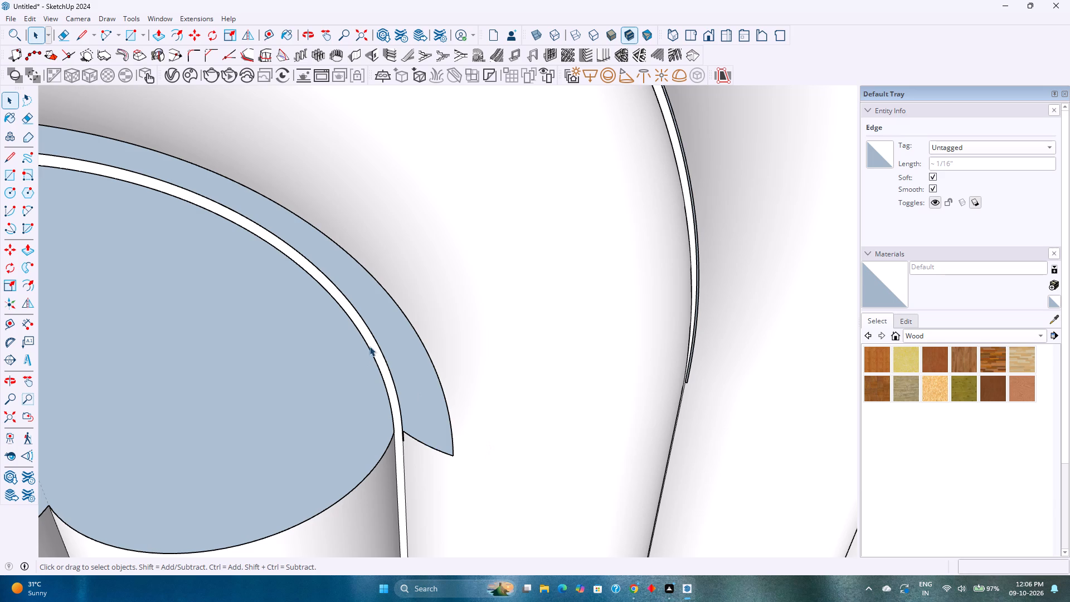
pyautogui.scroll(-4, 375, 298)
pyautogui.scroll(-20, 478, 294)
pyautogui.scroll(-3, 478, 294)
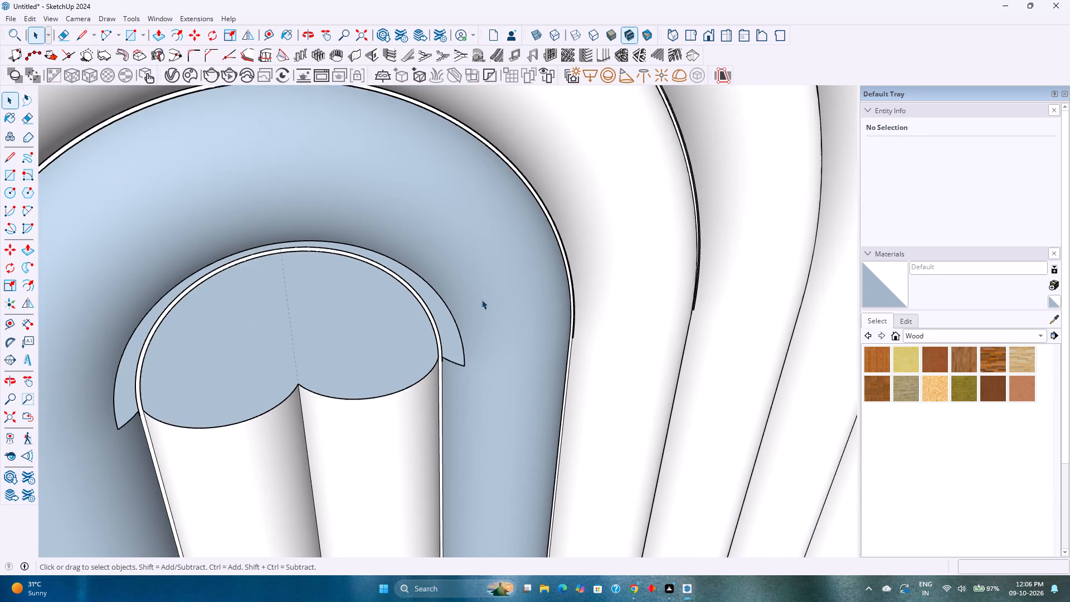
pyautogui.scroll(-20, 481, 299)
pyautogui.scroll(-4, 481, 299)
pyautogui.scroll(1, 481, 298)
pyautogui.scroll(-9, 481, 298)
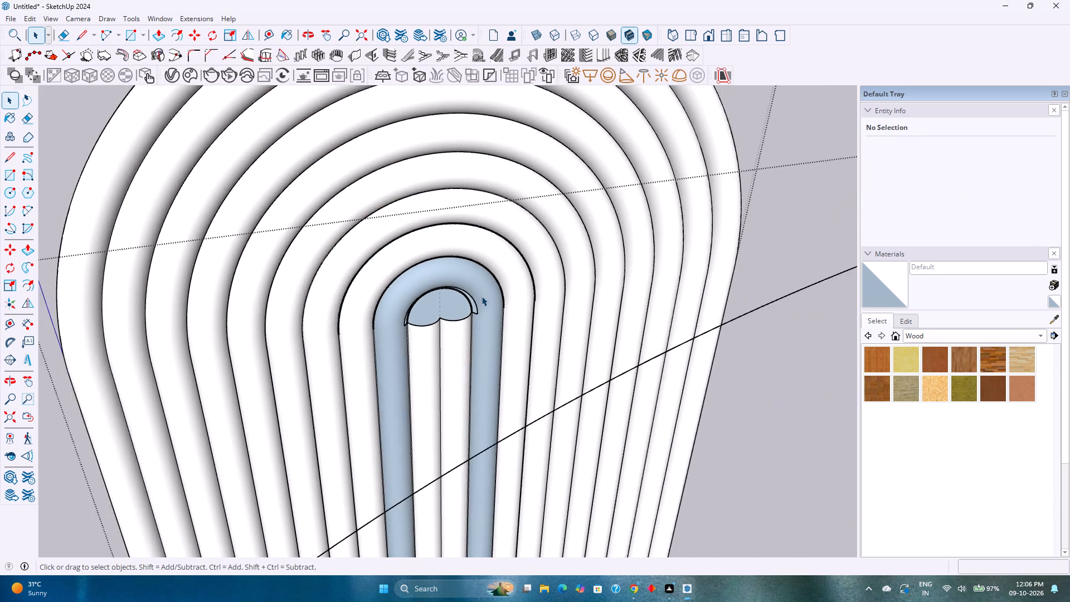
pyautogui.scroll(-2, 481, 296)
# Undo all the flutes swept around the panel, back to the plain arched face.
pyautogui.hotkey('ctrl', 'z')
pyautogui.hotkey('ctrl', 'z')
pyautogui.hotkey('ctrl', 'z')
pyautogui.hotkey('ctrl', 'z')
pyautogui.hotkey('ctrl', 'z')
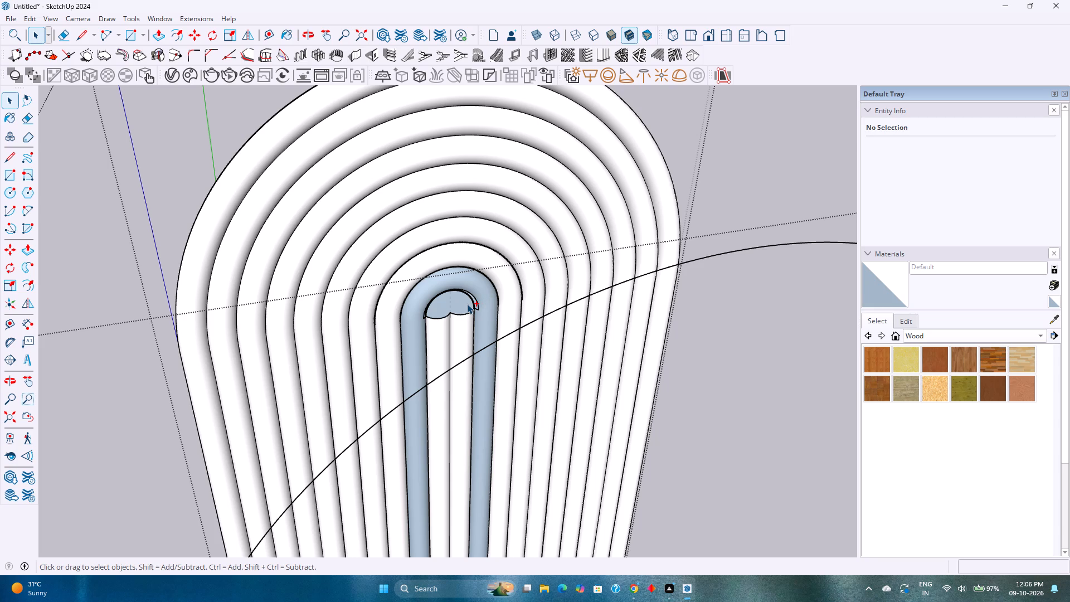
pyautogui.hotkey('ctrl', 'z')
pyautogui.hotkey('ctrl', 'z')
pyautogui.hotkey('ctrl', 'z')
pyautogui.hotkey('ctrl', 'z')
pyautogui.hotkey('ctrl', 'z')
pyautogui.hotkey('ctrl', 'z')
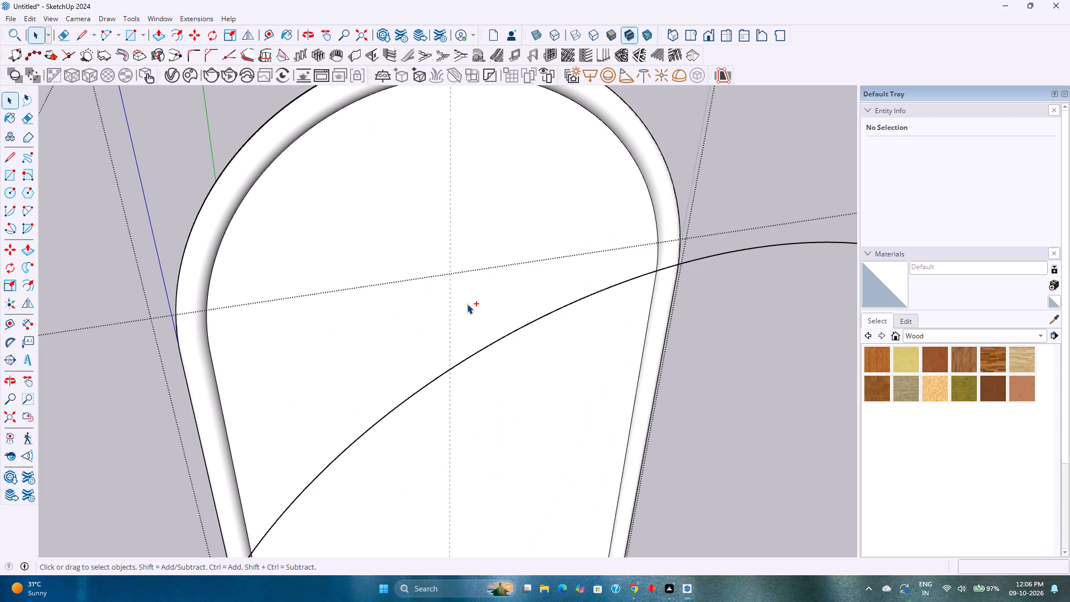
pyautogui.hotkey('ctrl', 'z')
# Undo the row of copied semicircle profiles along the panel's bottom edge, back to the single one at the corner.
pyautogui.scroll(-11, 467, 304)
pyautogui.keyDown('shift'); pyautogui.moveTo(492, 373); pyautogui.dragTo(534, 220, button='middle'); pyautogui.keyUp('shift')
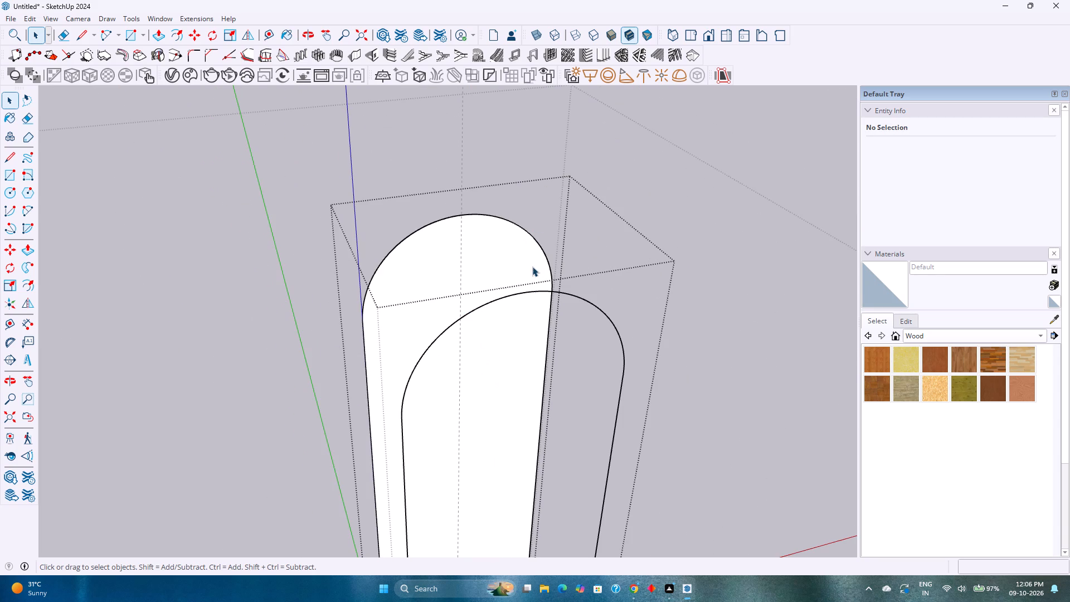
pyautogui.keyDown('shift'); pyautogui.moveTo(504, 392); pyautogui.dragTo(563, 226, button='middle'); pyautogui.keyUp('shift')
pyautogui.moveTo(576, 312); pyautogui.dragTo(548, 387, button='middle')
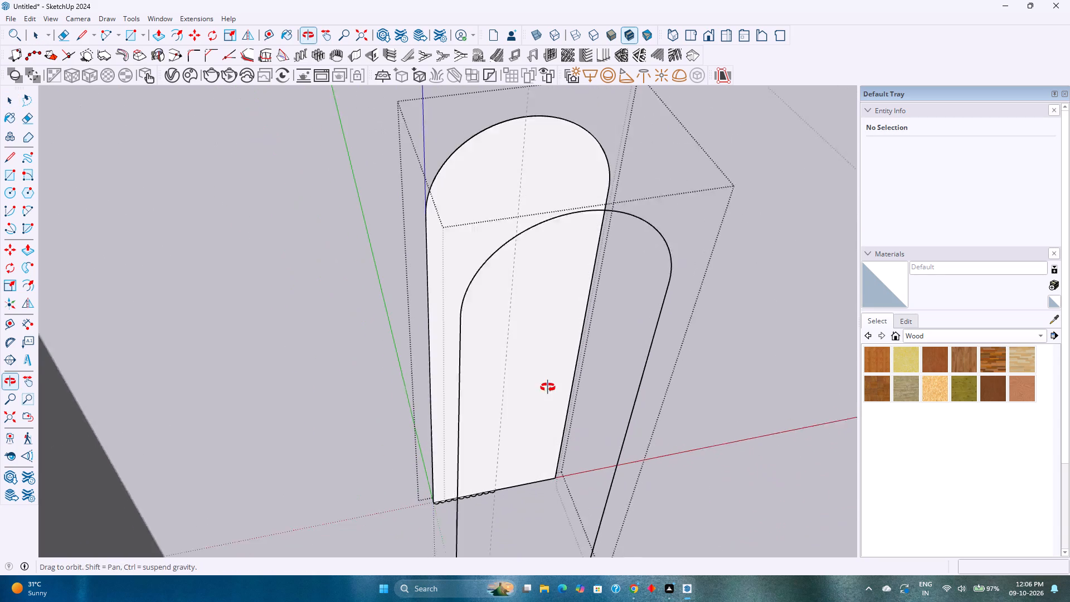
pyautogui.moveTo(548, 387); pyautogui.dragTo(544, 390, button='middle')
pyautogui.scroll(-1, 469, 445)
pyautogui.scroll(7, 434, 478)
pyautogui.keyDown('shift'); pyautogui.moveTo(452, 506); pyautogui.dragTo(432, 342, button='middle'); pyautogui.keyUp('shift')
pyautogui.keyDown('shift'); pyautogui.middleClick(432, 341); pyautogui.keyUp('shift')
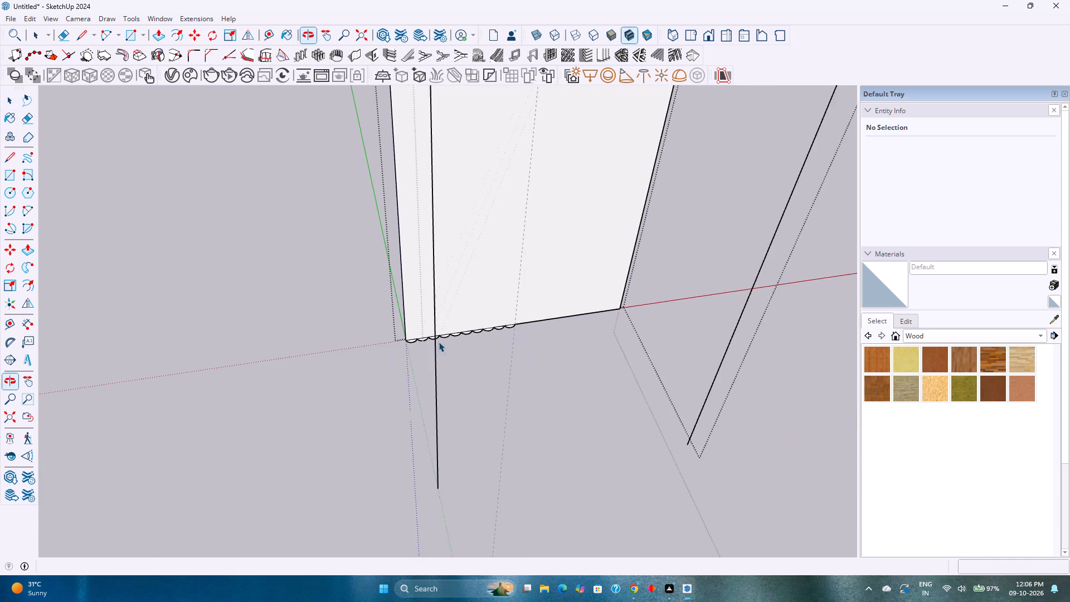
pyautogui.scroll(13, 484, 324)
pyautogui.moveTo(459, 337); pyautogui.dragTo(483, 426, button='middle')
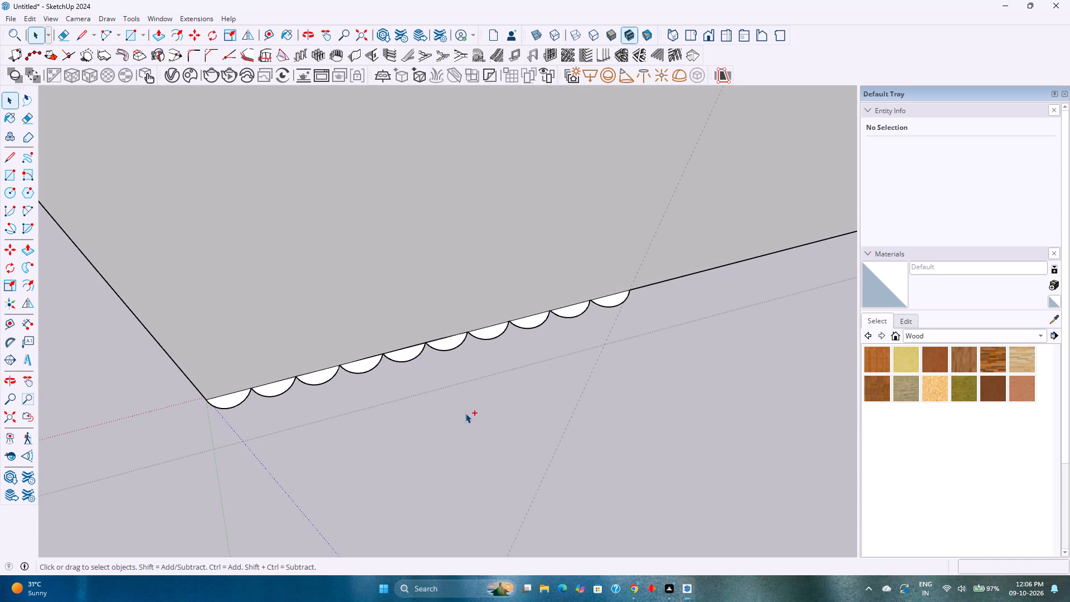
pyautogui.hotkey('ctrl', 'z')
pyautogui.hotkey('ctrl', 'z')
pyautogui.hotkey('ctrl', 'z')
pyautogui.hotkey('ctrl', 'z')
pyautogui.hotkey('ctrl', 'z')
pyautogui.press('space')
pyautogui.hotkey('ctrl', 'z')
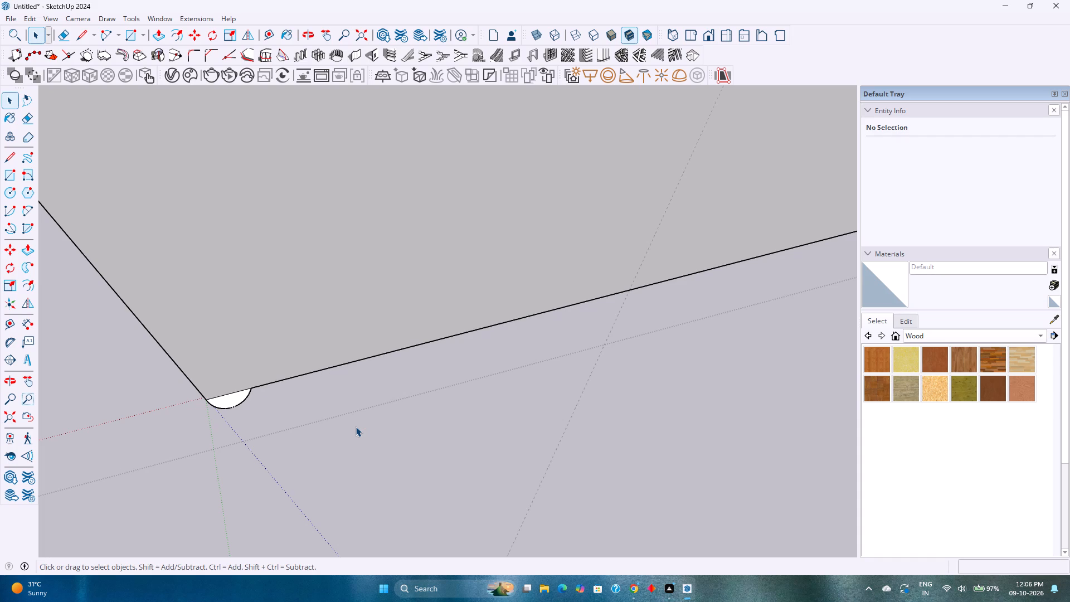
# Select the remaining semicircle profile with its boundary edges at the panel's bottom corner and weld its edges.
pyautogui.scroll(3, 229, 404)
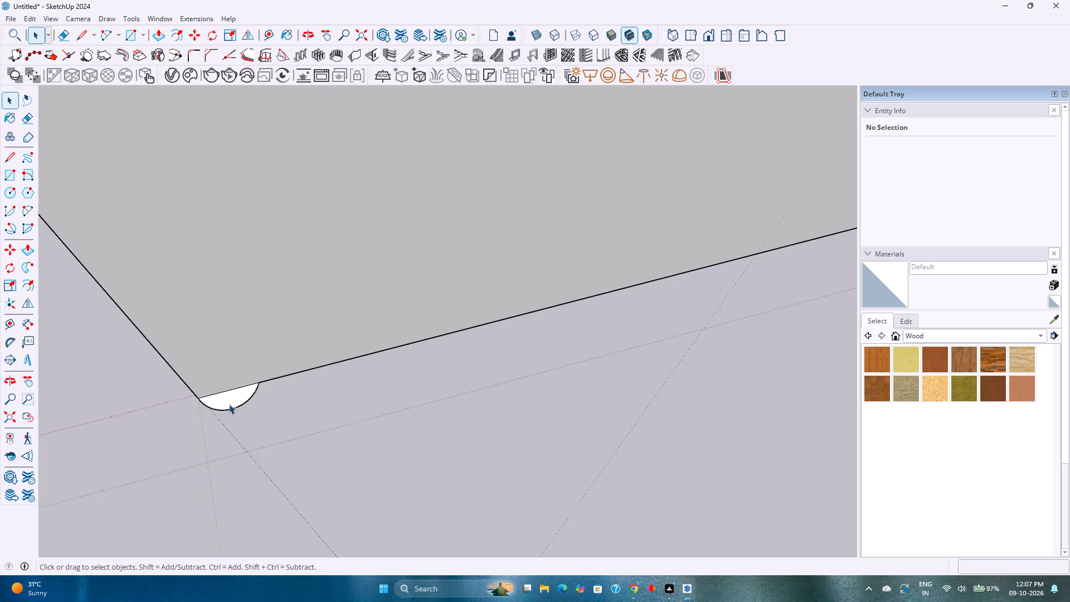
pyautogui.scroll(6, 229, 404)
pyautogui.doubleClick(238, 395)
pyautogui.rightClick(237, 395)
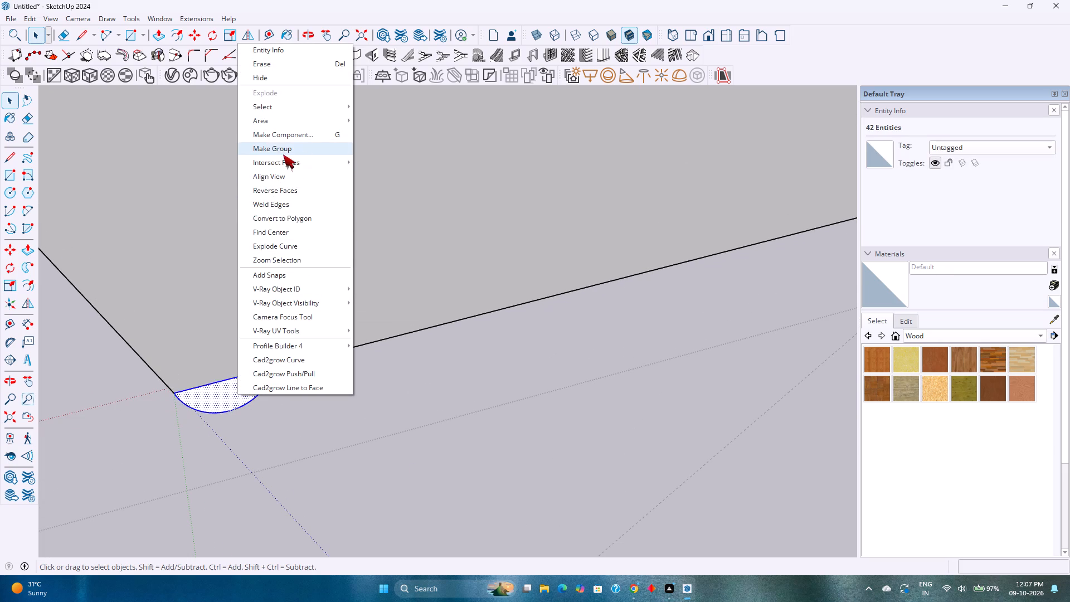
pyautogui.click(281, 204)
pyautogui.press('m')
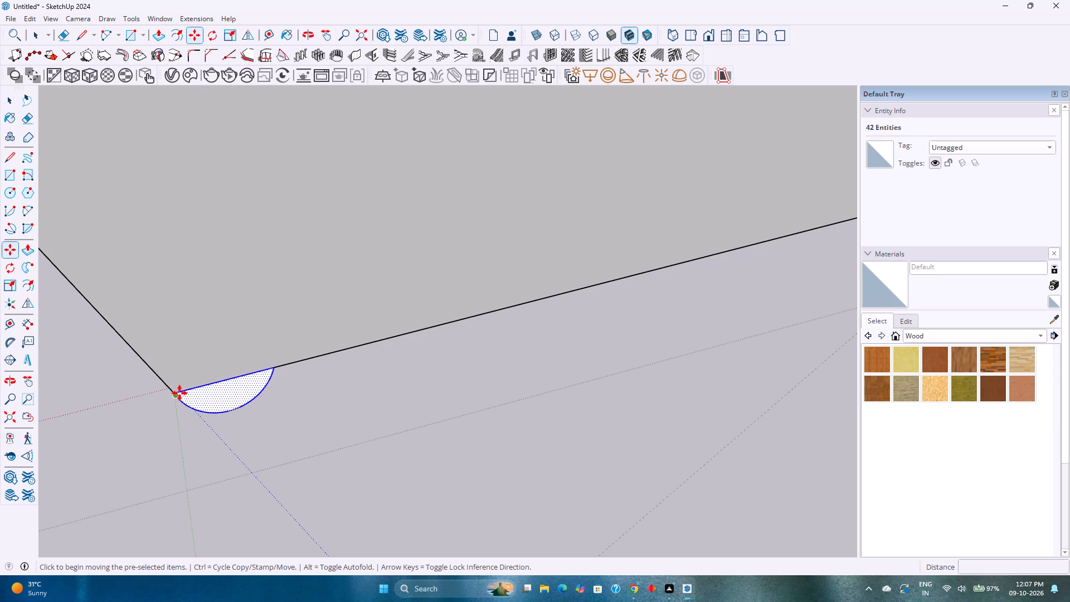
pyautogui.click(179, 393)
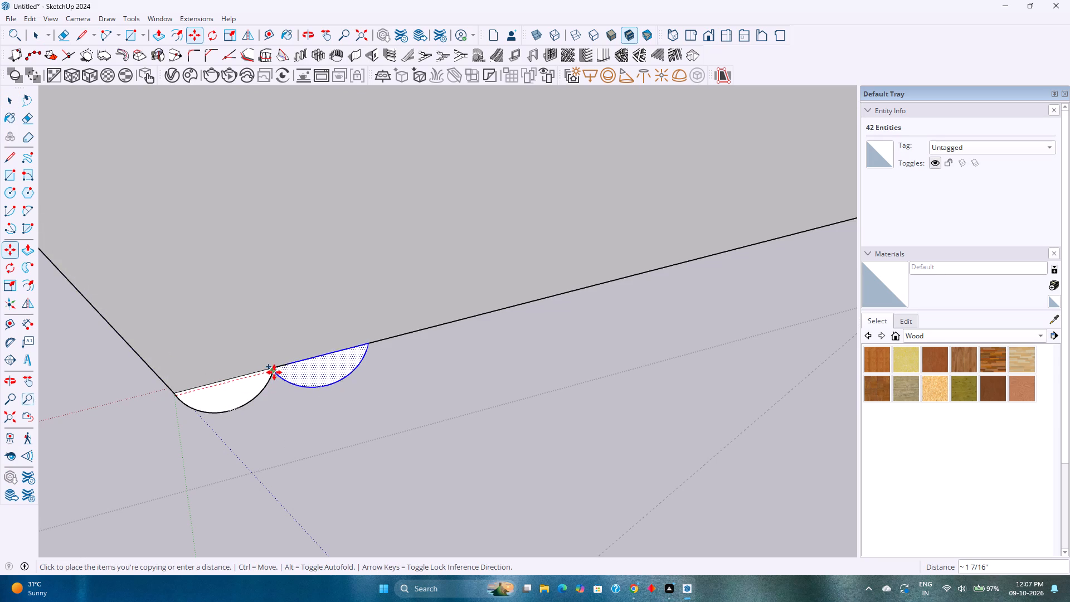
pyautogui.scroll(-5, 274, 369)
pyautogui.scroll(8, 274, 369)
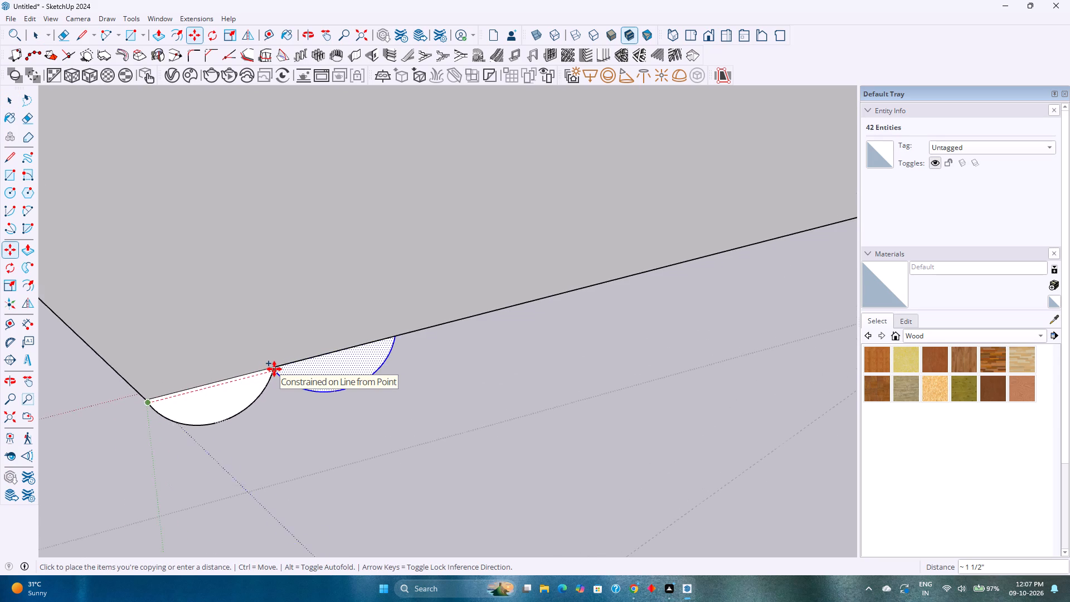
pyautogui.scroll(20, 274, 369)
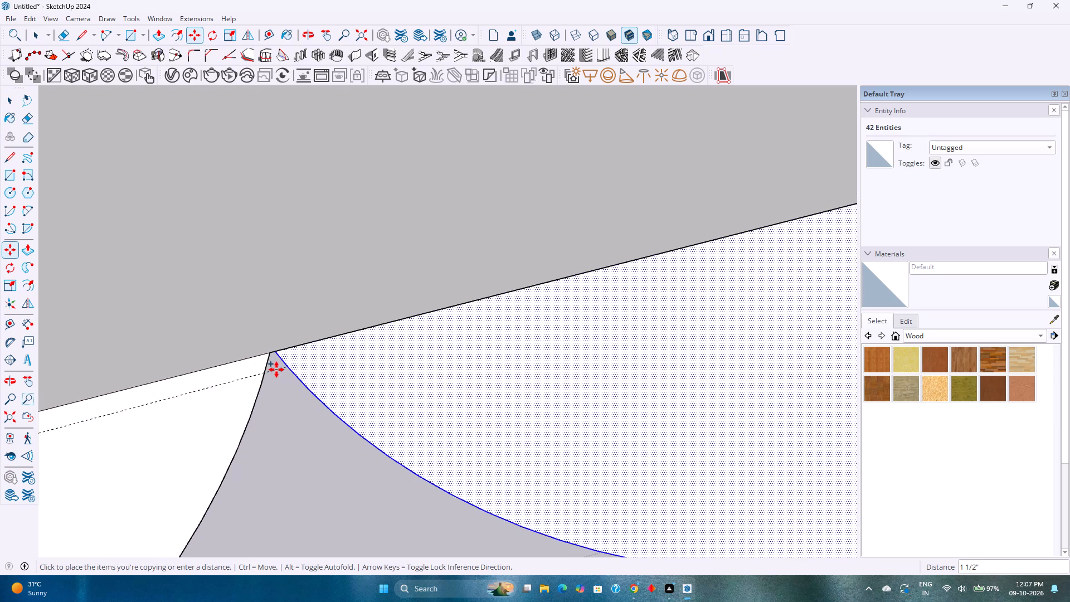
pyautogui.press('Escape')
# Copy the semicircle by its inner endpoint 1' 1 1/2" along the bottom edge to the centre guide, dividing the distance into 9 copies (/9).
pyautogui.scroll(-4, 272, 370)
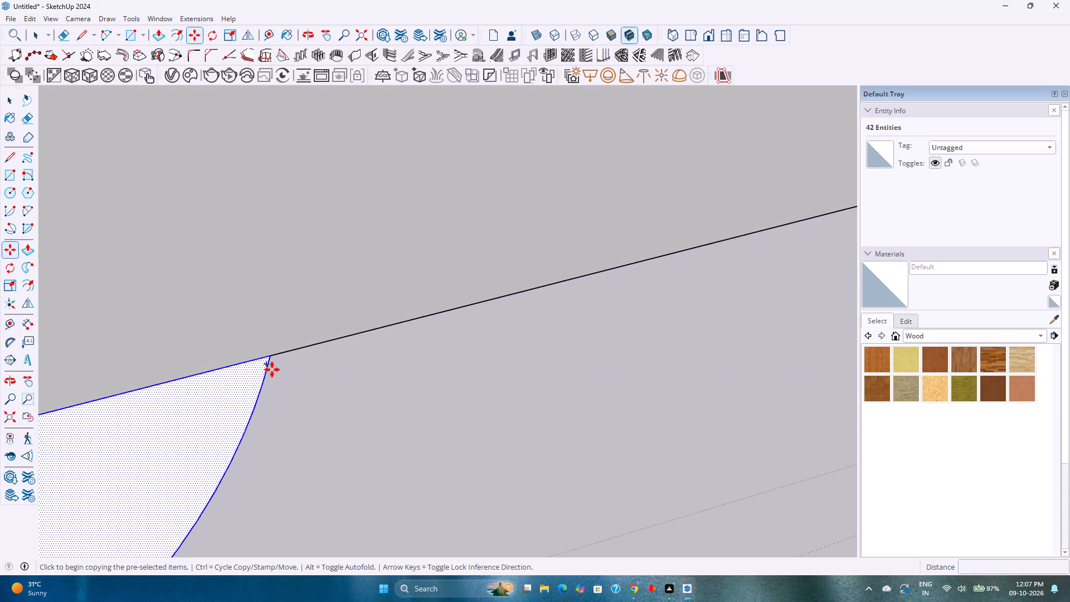
pyautogui.scroll(-2, 272, 370)
pyautogui.click(271, 361)
pyautogui.scroll(-6, 356, 341)
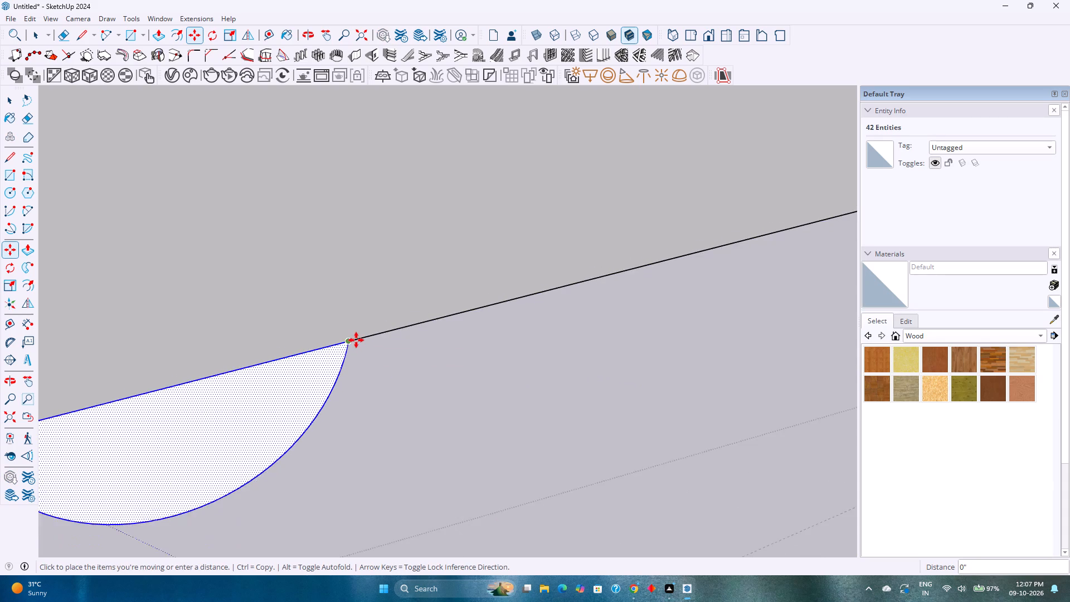
pyautogui.scroll(-16, 356, 340)
pyautogui.scroll(-2, 476, 314)
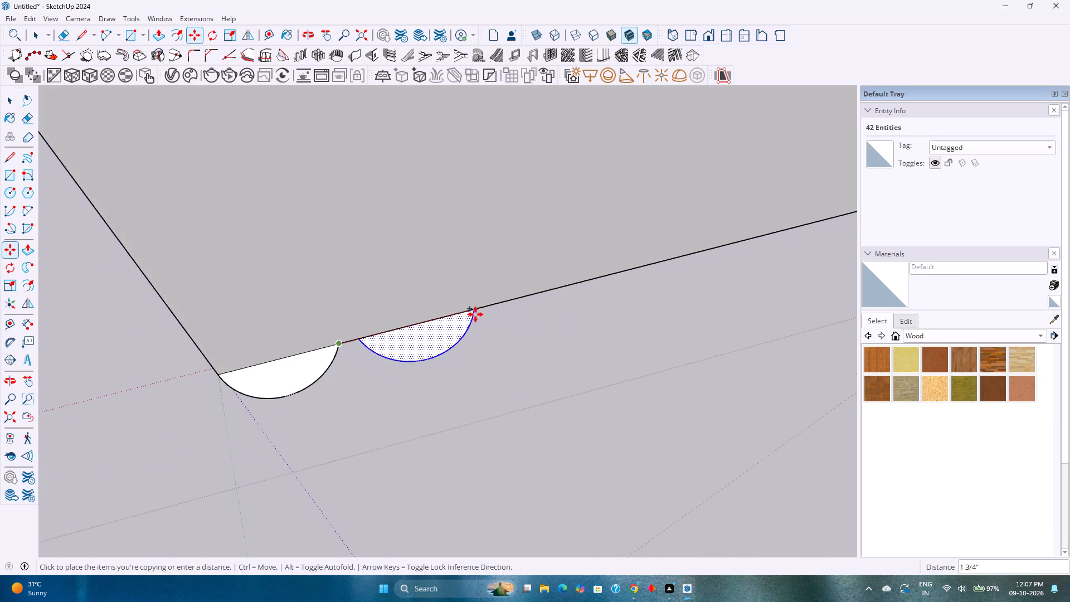
pyautogui.scroll(-3, 475, 314)
pyautogui.keyDown('shift'); pyautogui.moveTo(475, 314); pyautogui.dragTo(157, 407, button='middle'); pyautogui.keyUp('shift')
pyautogui.scroll(-11, 226, 392)
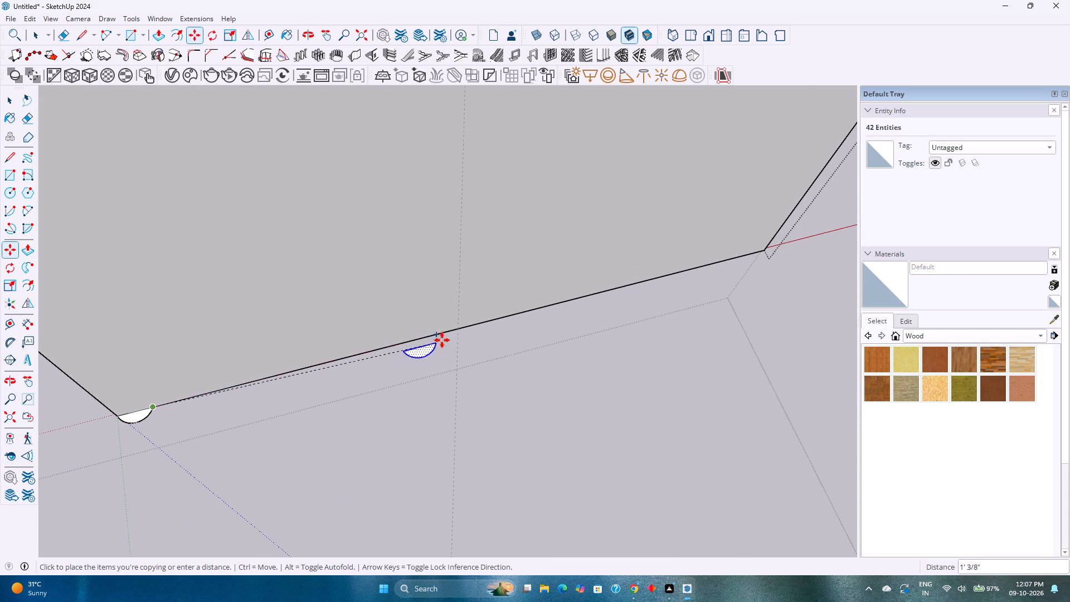
pyautogui.scroll(13, 459, 330)
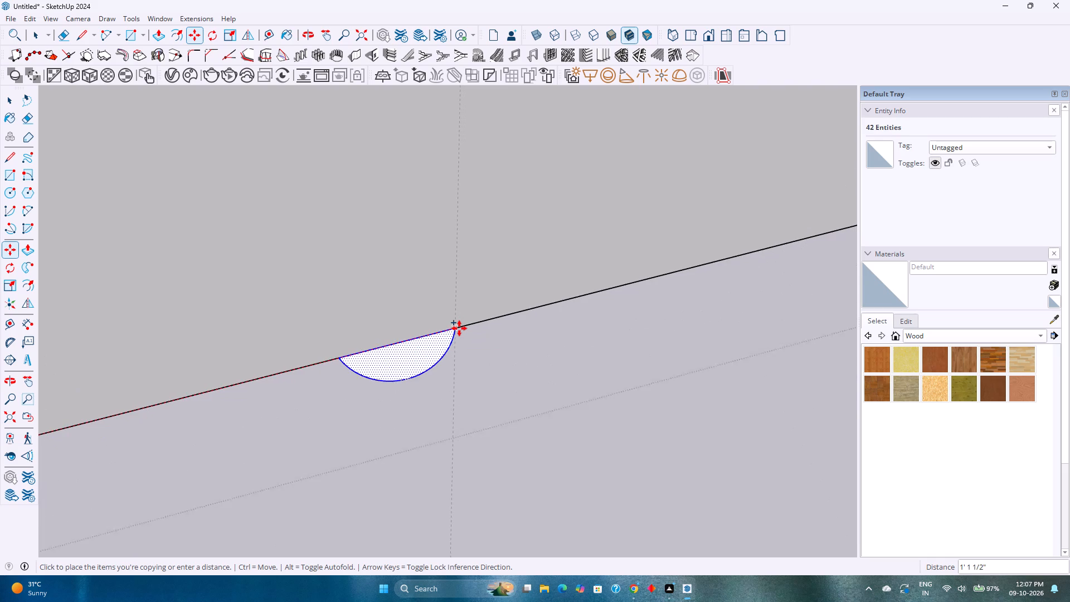
pyautogui.scroll(4, 459, 328)
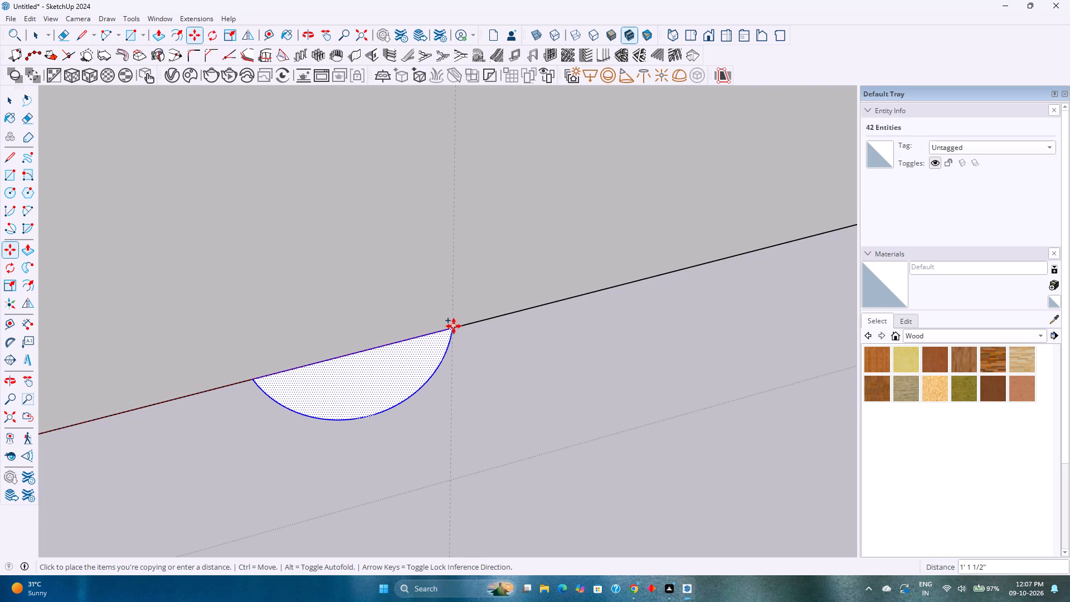
pyautogui.scroll(5, 453, 327)
pyautogui.click(451, 327)
pyautogui.scroll(-16, 442, 348)
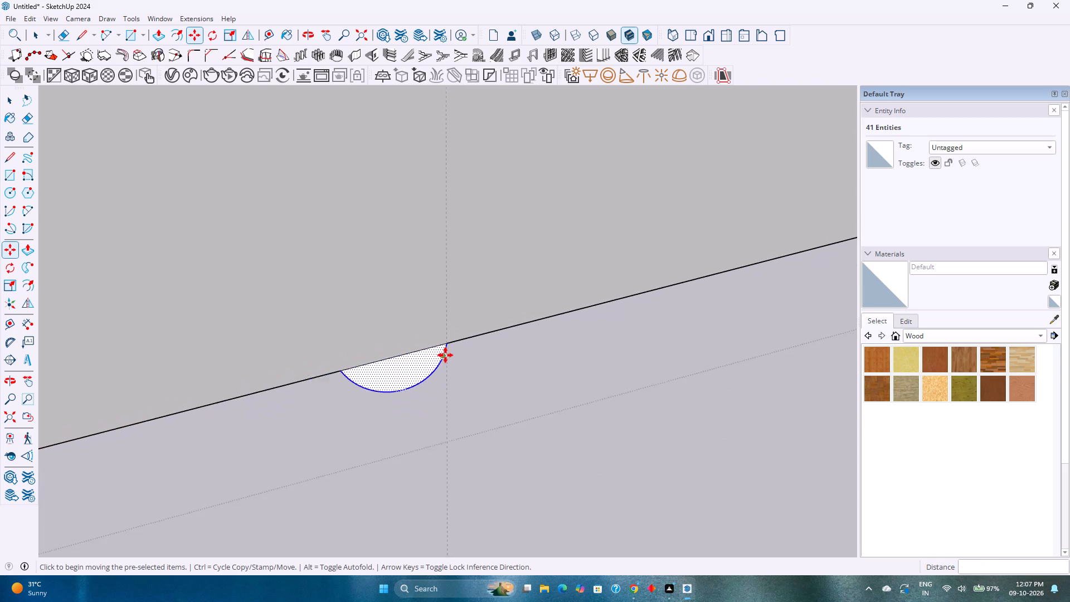
pyautogui.scroll(-14, 445, 355)
pyautogui.scroll(1, 450, 356)
pyautogui.scroll(-5, 453, 359)
pyautogui.write('/9')
pyautogui.press('Return')
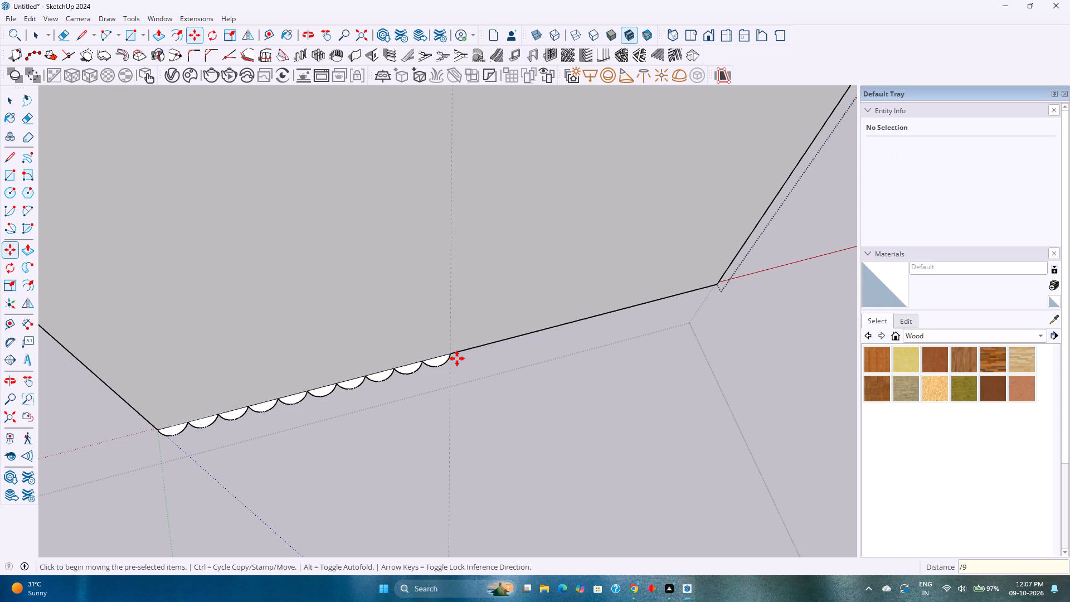
pyautogui.scroll(12, 419, 356)
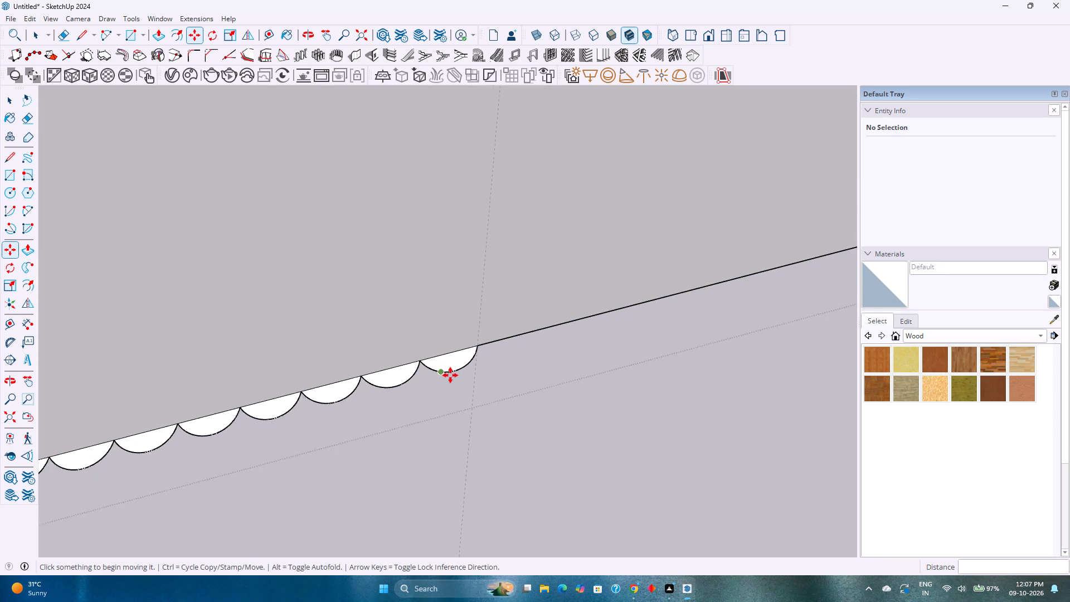
# Copy the whole arched panel face with its edges from its bottom corner, straight out in front along the green axis.
pyautogui.scroll(11, 450, 375)
pyautogui.press('space')
pyautogui.scroll(-14, 449, 371)
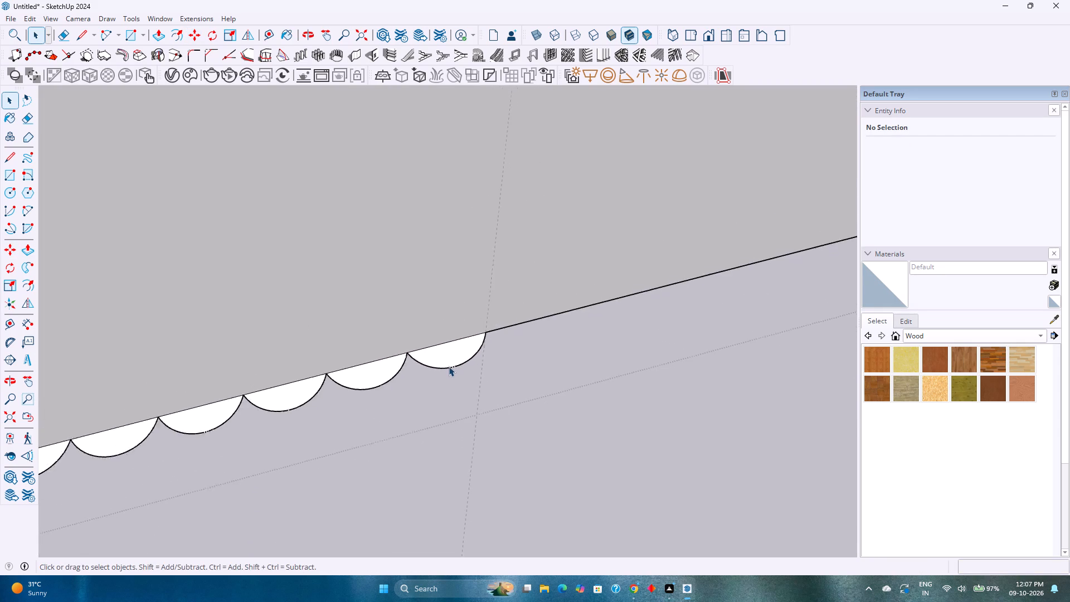
pyautogui.scroll(-20, 449, 366)
pyautogui.scroll(-11, 449, 366)
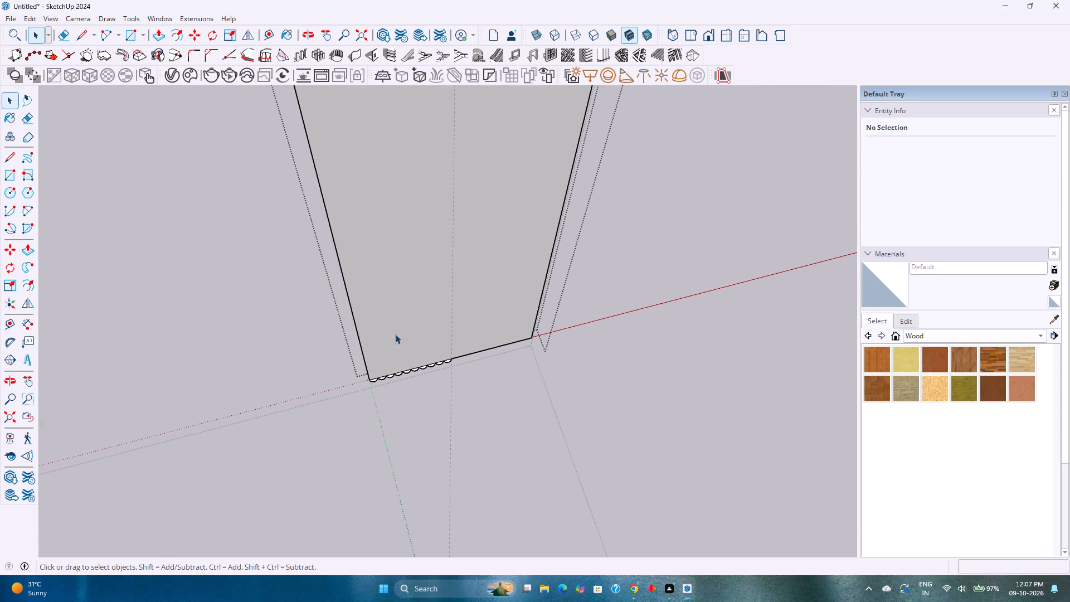
pyautogui.doubleClick(391, 314)
pyautogui.press('m')
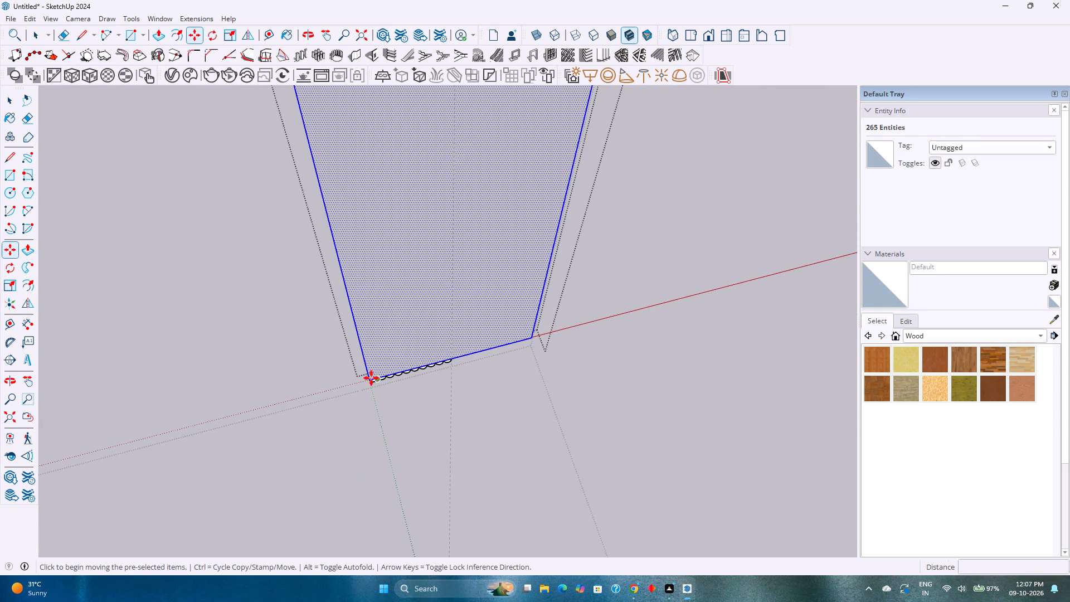
pyautogui.click(367, 377)
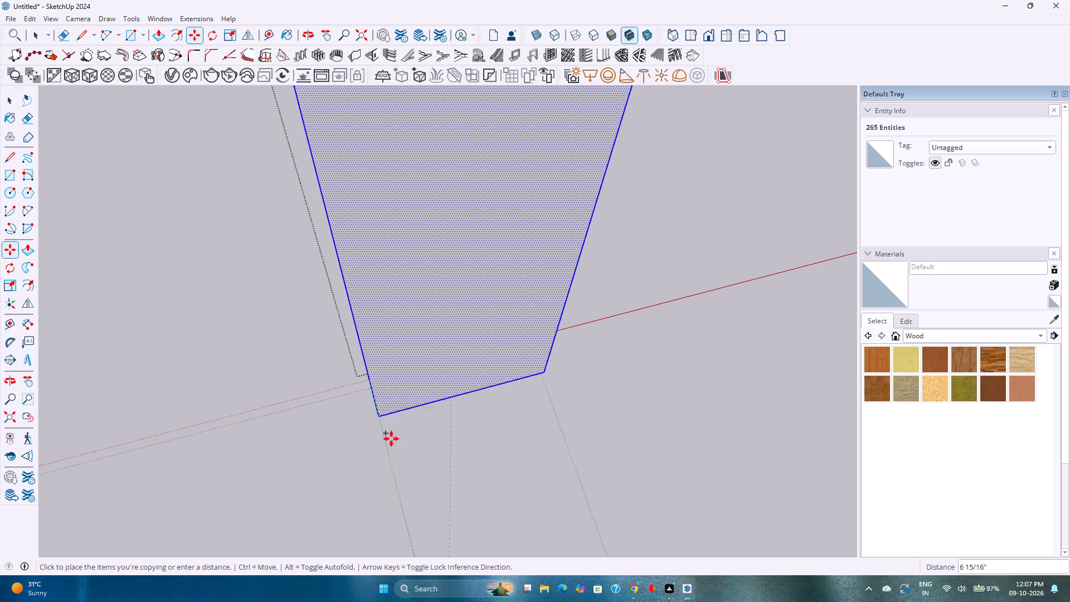
pyautogui.click(405, 496)
pyautogui.press('space')
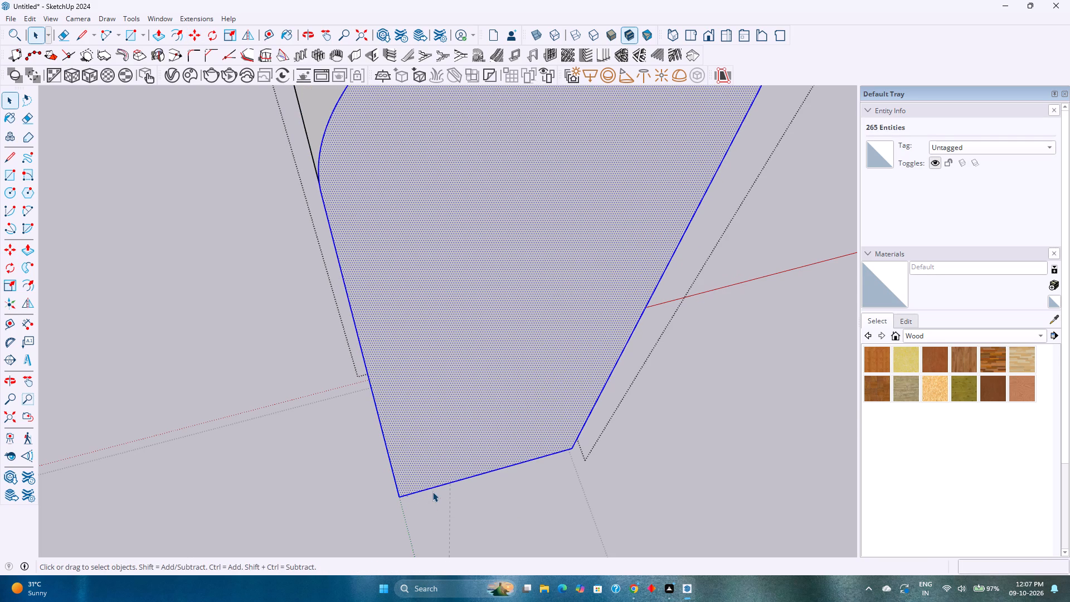
# Erase all the bottom edge segments of the copied panel, leaving only its open arch outline.
pyautogui.click(432, 487)
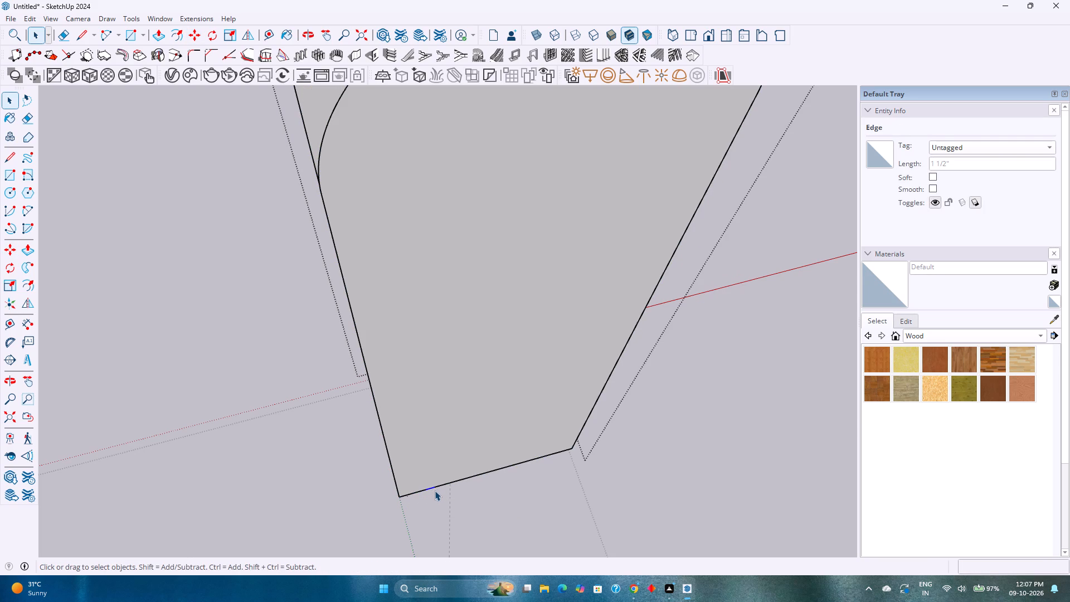
pyautogui.press('Delete')
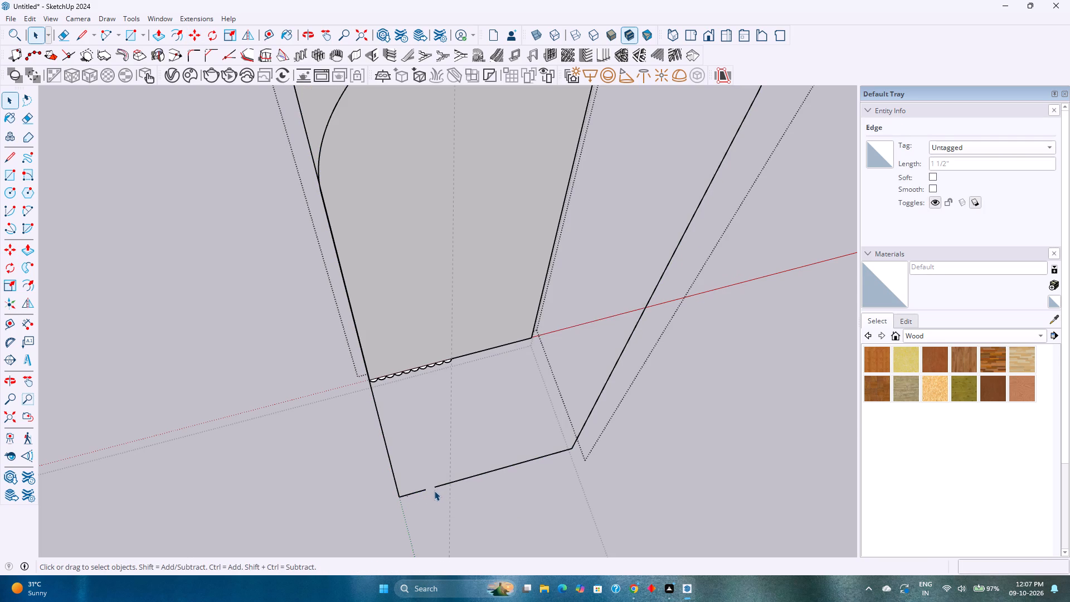
pyautogui.press('e')
pyautogui.moveTo(481, 470); pyautogui.dragTo(467, 480)
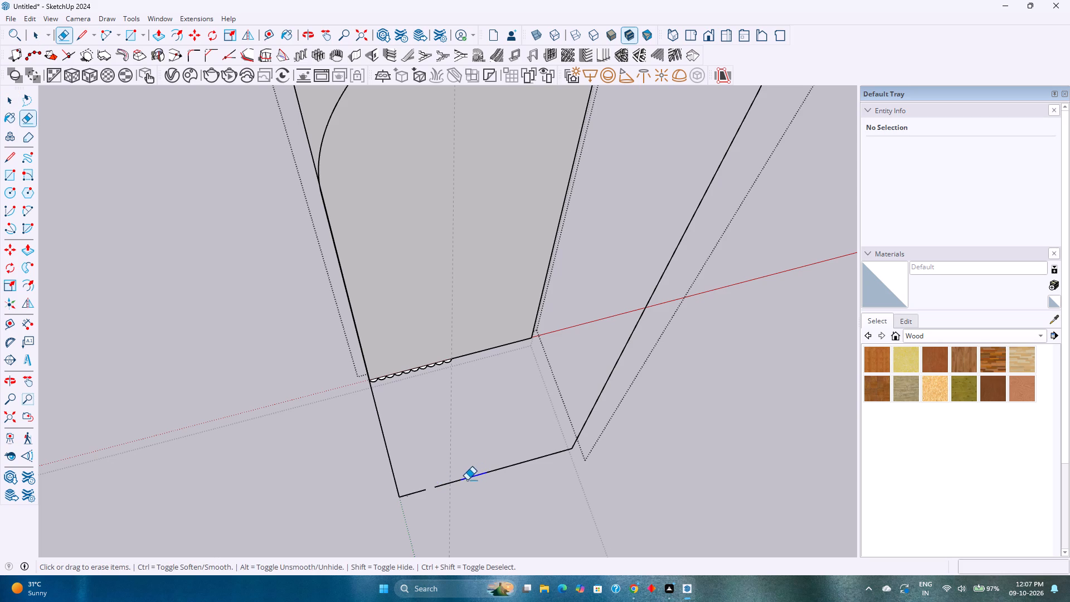
pyautogui.moveTo(467, 480); pyautogui.dragTo(409, 497)
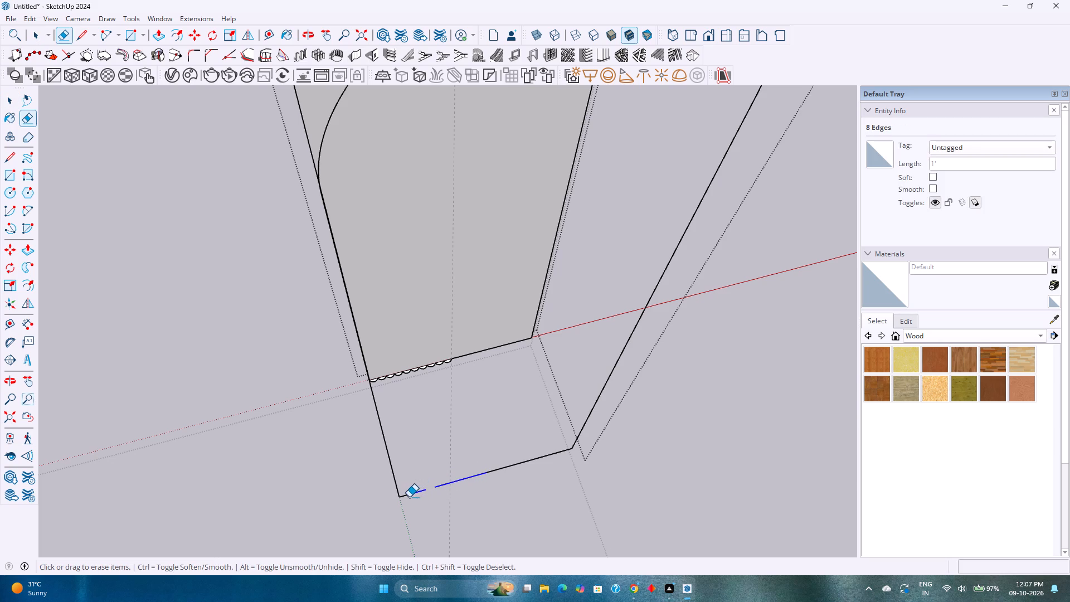
pyautogui.moveTo(409, 497); pyautogui.dragTo(534, 458)
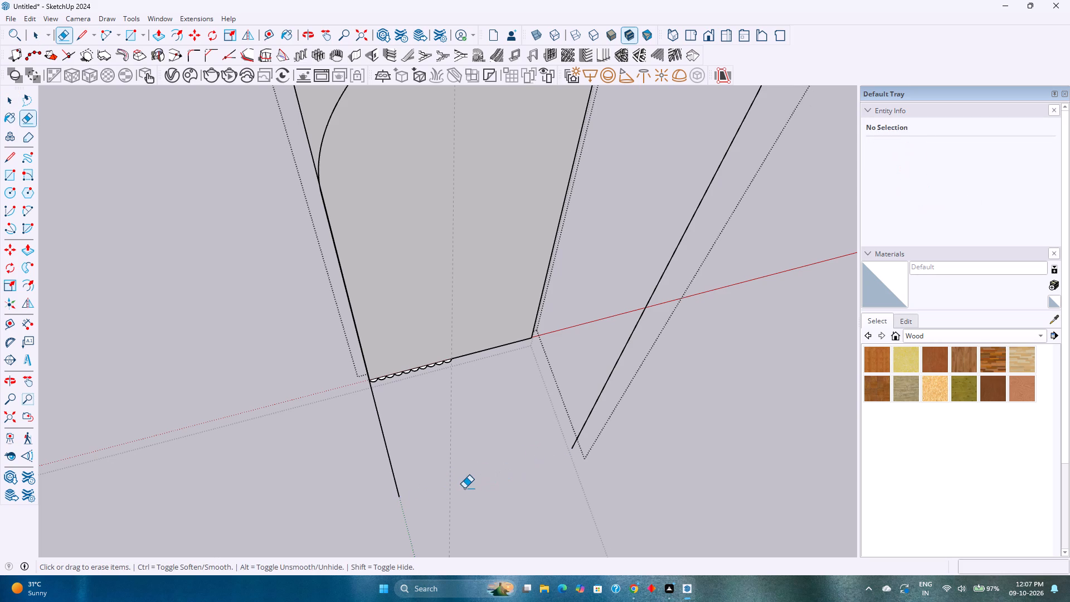
# Select both straight sides and the arc of the copied outline and weld them into one path curve.
pyautogui.press('space')
pyautogui.click(395, 484)
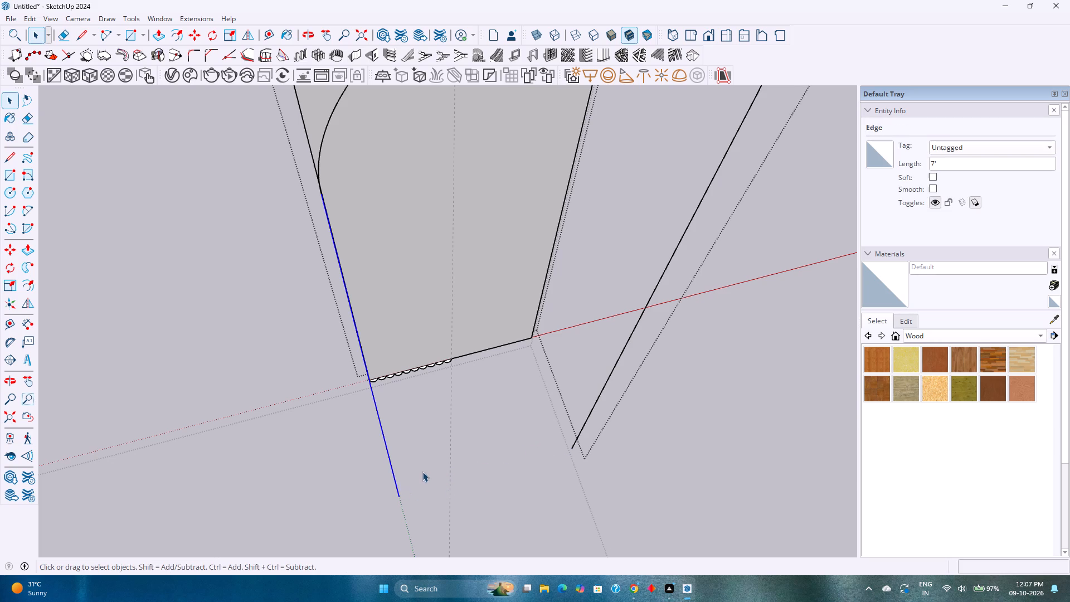
pyautogui.scroll(-6, 422, 471)
pyautogui.moveTo(425, 471); pyautogui.dragTo(613, 464, button='middle')
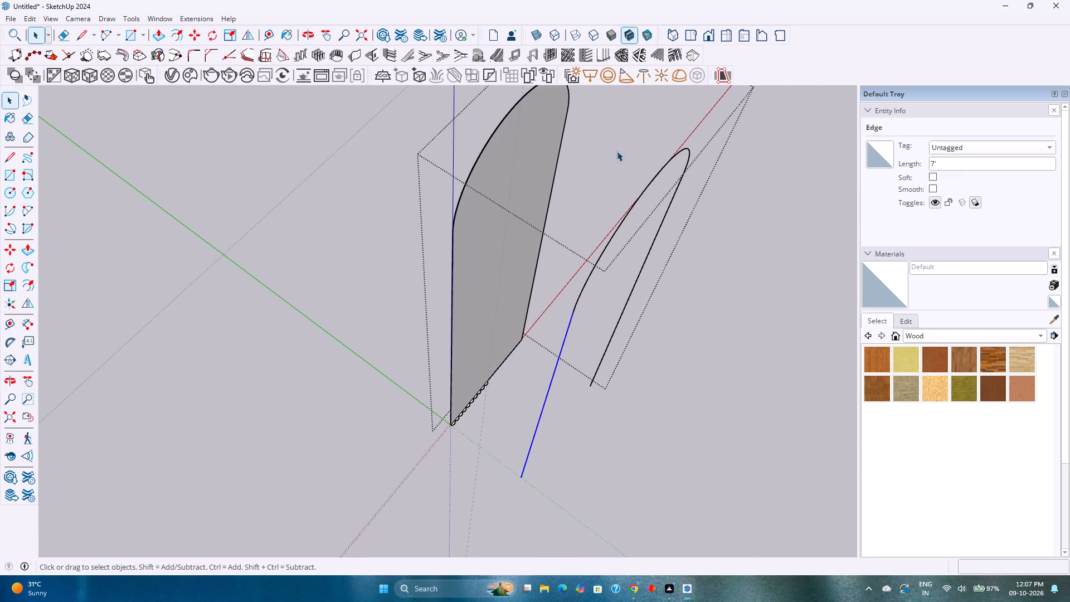
pyautogui.moveTo(620, 133); pyautogui.dragTo(731, 355)
pyautogui.keyDown('ctrl'); pyautogui.moveTo(578, 212); pyautogui.dragTo(682, 371); pyautogui.keyUp('ctrl')
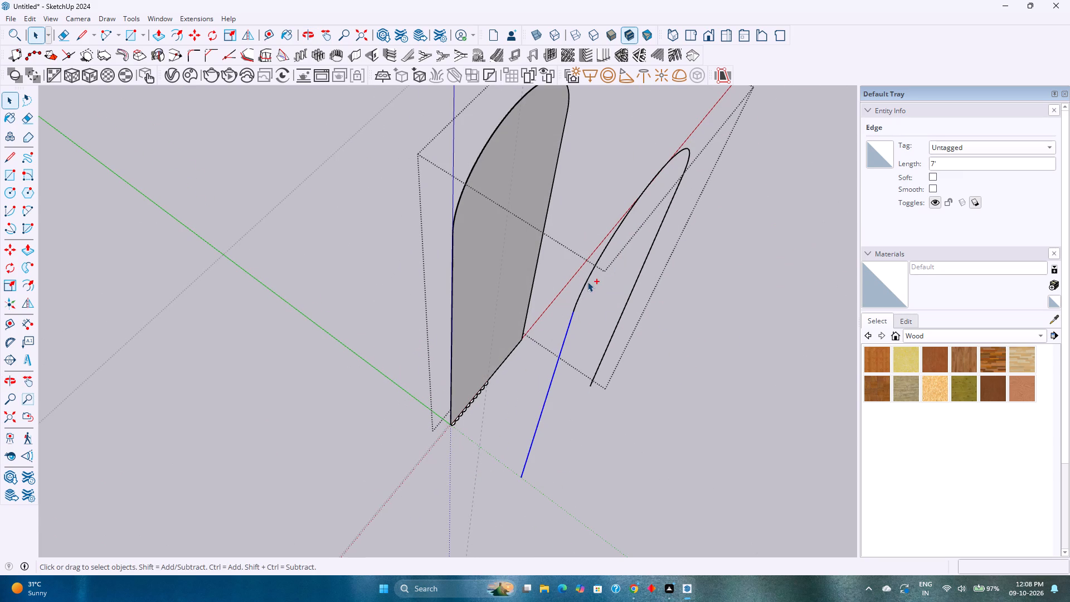
pyautogui.keyDown('ctrl'); pyautogui.click(585, 279); pyautogui.keyUp('ctrl')
pyautogui.keyDown('ctrl'); pyautogui.click(588, 281); pyautogui.keyUp('ctrl')
pyautogui.keyDown('ctrl'); pyautogui.click(630, 297); pyautogui.keyUp('ctrl')
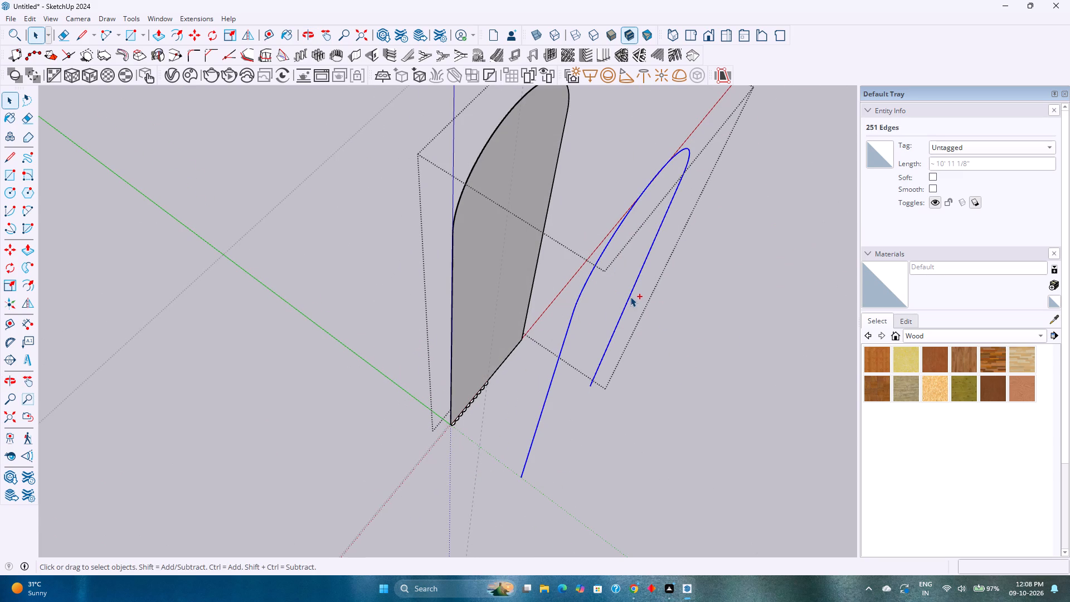
pyautogui.rightClick(628, 300)
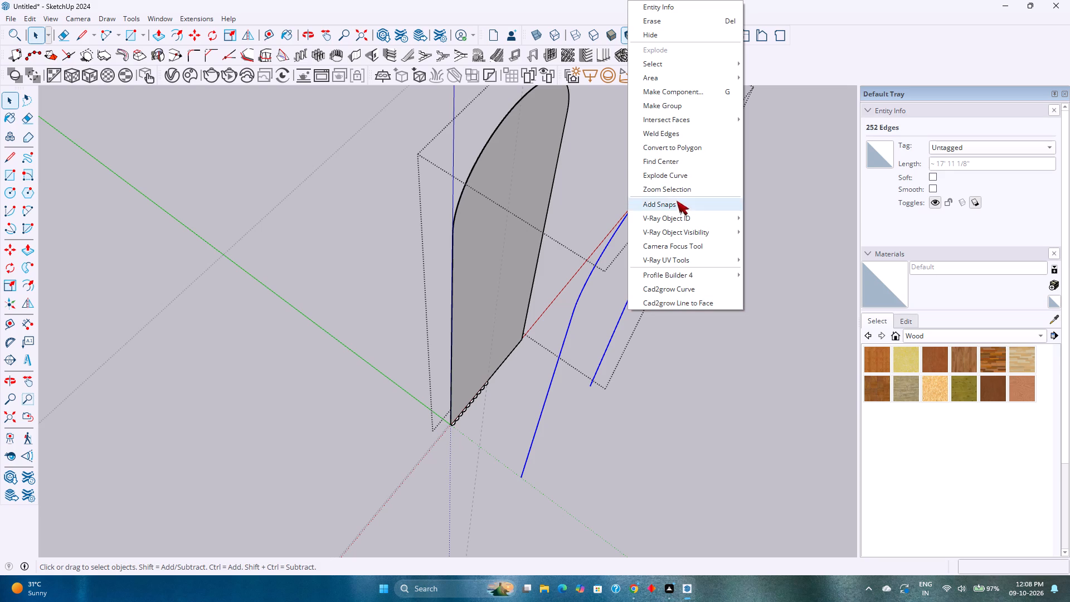
pyautogui.click(666, 138)
# Sweep the corner semicircle profile along the welded arch path with Follow Me.
pyautogui.moveTo(642, 329); pyautogui.dragTo(411, 287, button='middle')
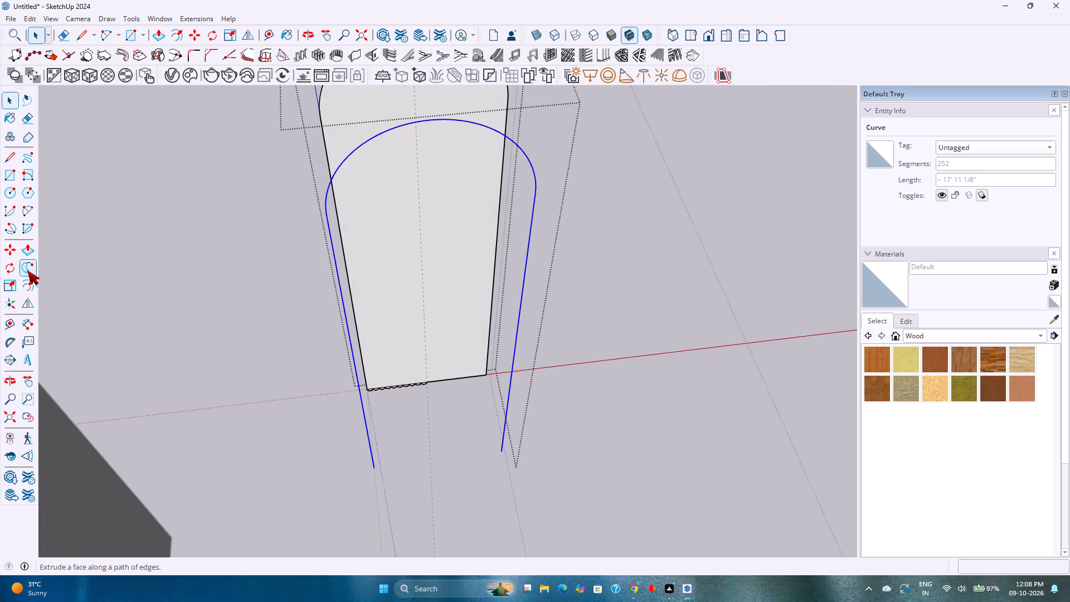
pyautogui.click(27, 270)
pyautogui.scroll(20, 381, 395)
pyautogui.scroll(2, 381, 395)
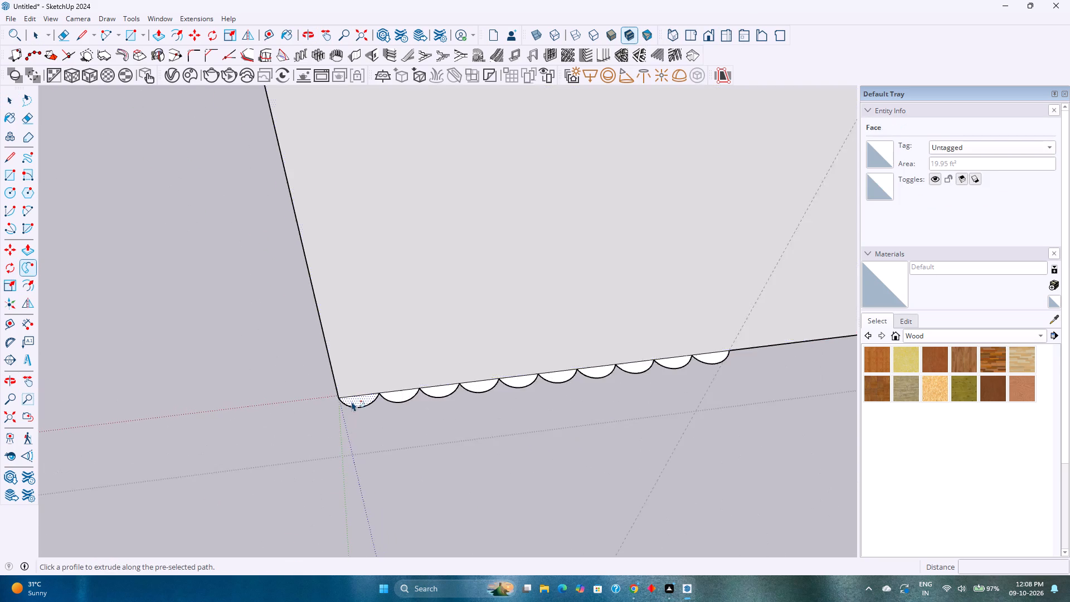
pyautogui.scroll(3, 352, 401)
pyautogui.click(356, 405)
# Sweep the second semicircle from the corner along the same welded arch path with Follow Me.
pyautogui.scroll(-11, 356, 405)
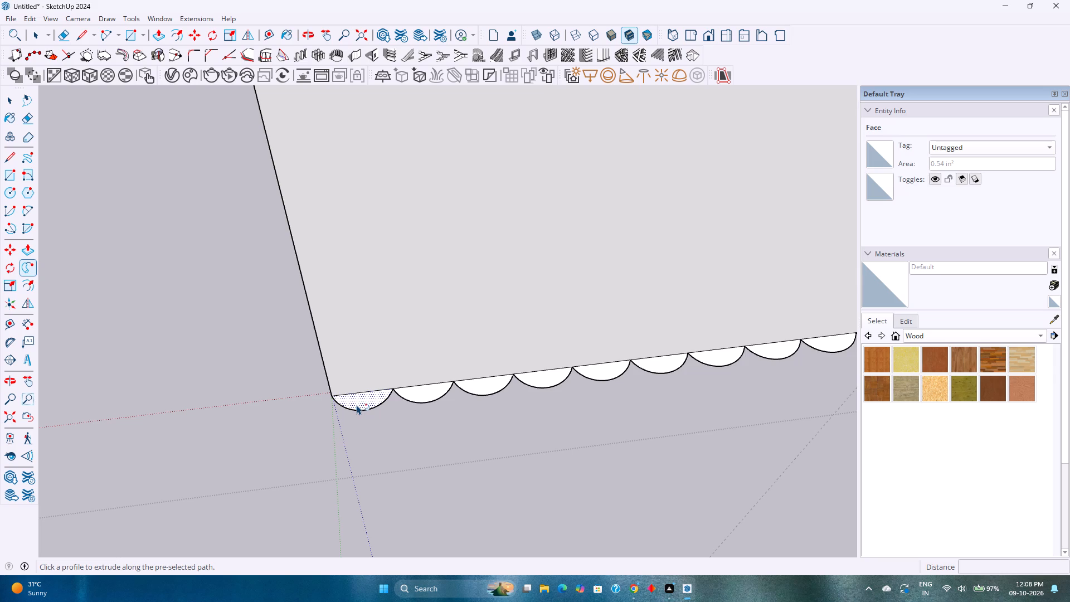
pyautogui.scroll(-7, 367, 404)
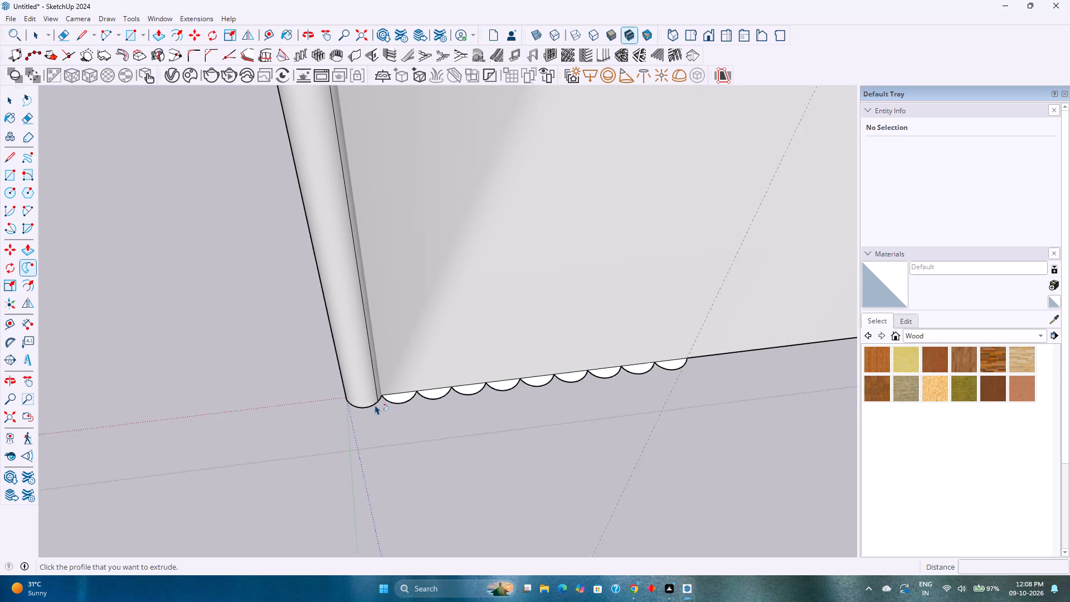
pyautogui.scroll(-13, 375, 405)
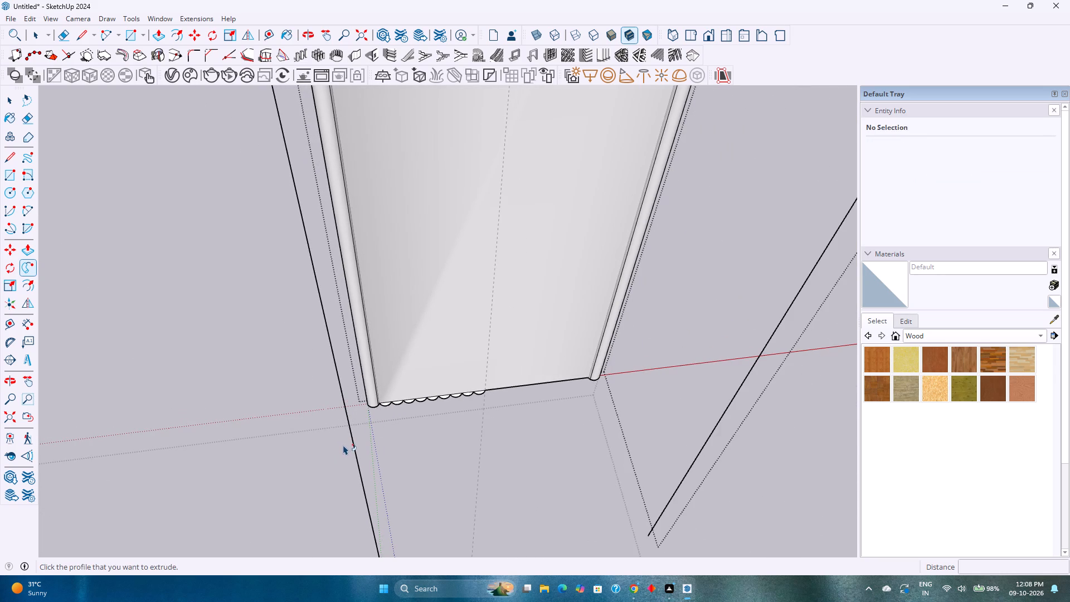
pyautogui.press('space')
pyautogui.click(353, 444)
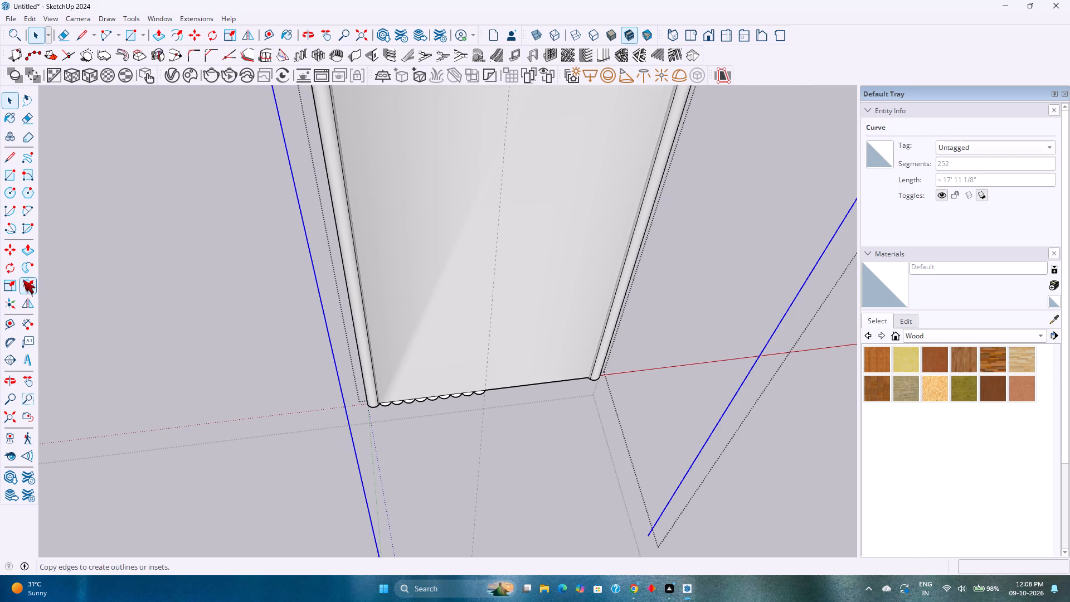
pyautogui.click(25, 271)
pyautogui.scroll(13, 384, 404)
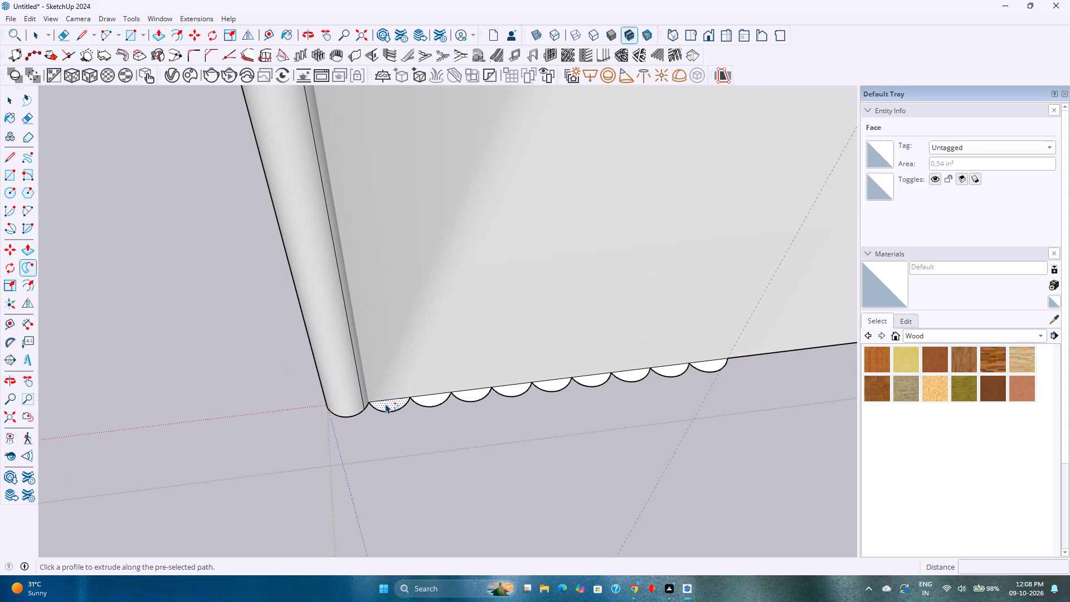
pyautogui.click(386, 404)
# Sweep the third semicircle profile along the welded arch path with Follow Me.
pyautogui.scroll(-5, 398, 423)
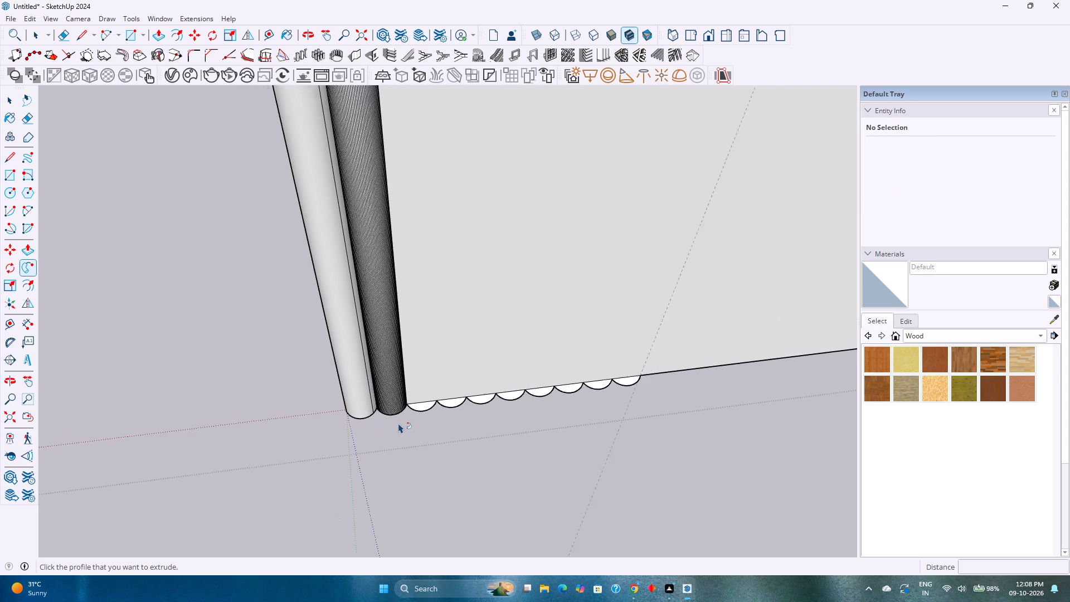
pyautogui.scroll(-15, 398, 423)
pyautogui.press('space')
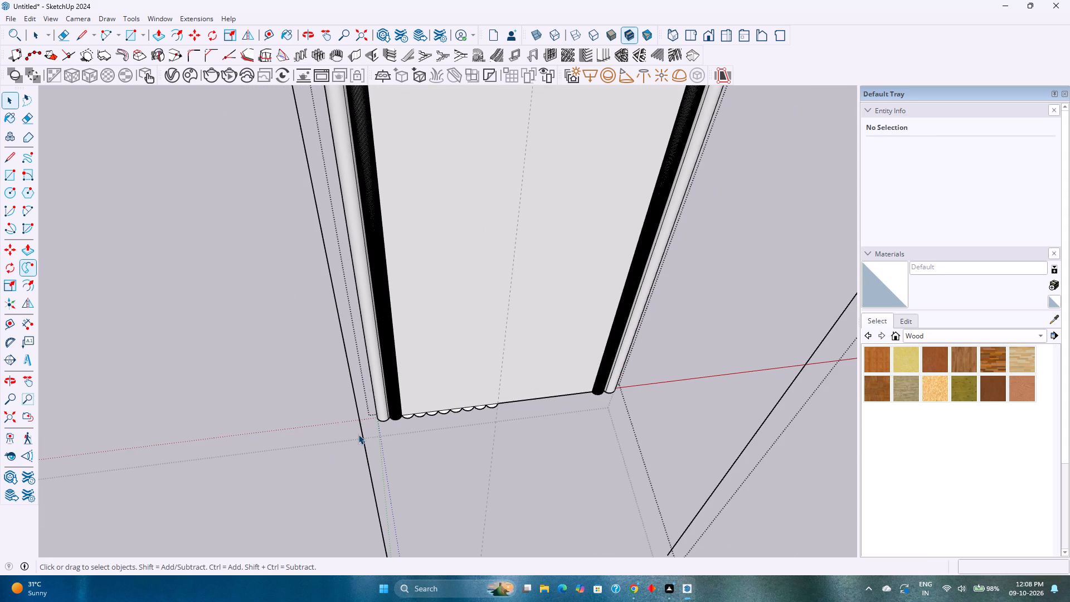
pyautogui.click(360, 434)
pyautogui.click(362, 432)
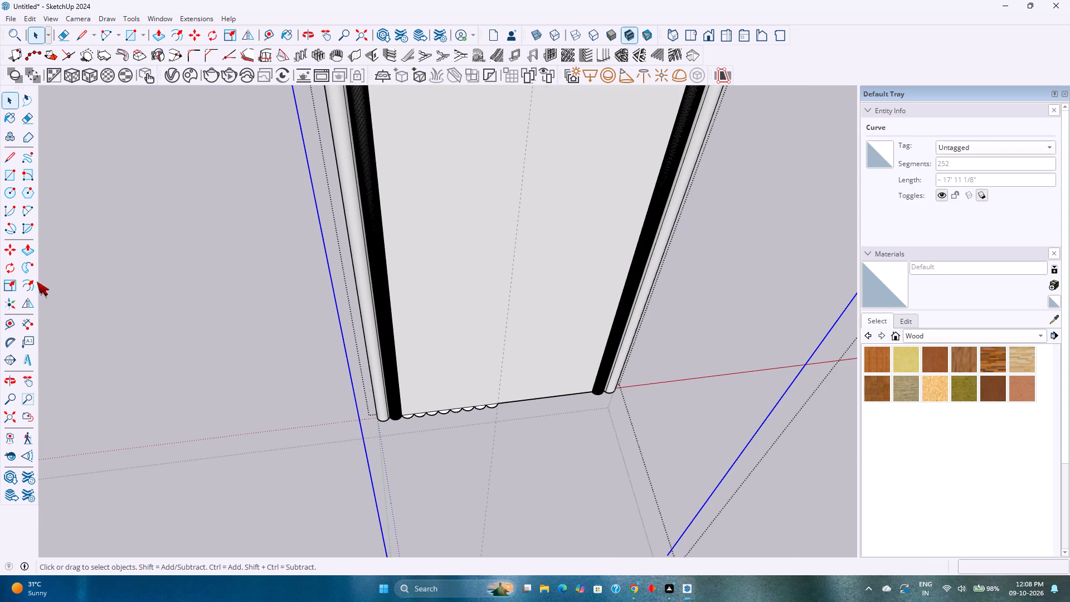
pyautogui.click(28, 271)
pyautogui.scroll(15, 416, 422)
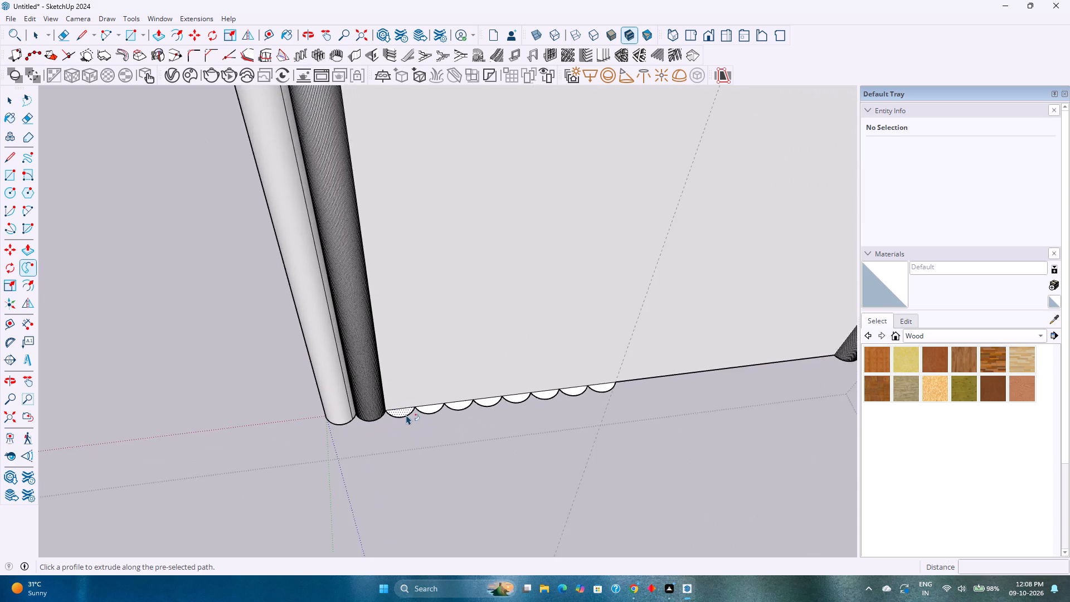
pyautogui.scroll(4, 406, 415)
pyautogui.click(400, 412)
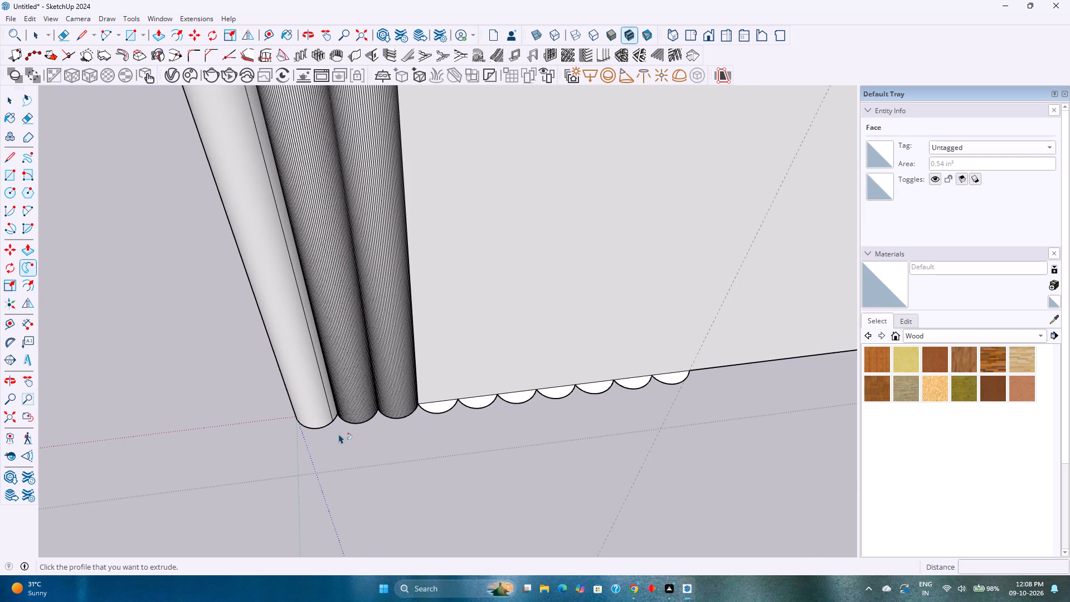
# Sweep the fourth semicircle profile along the welded arch path with Follow Me.
pyautogui.scroll(-7, 373, 436)
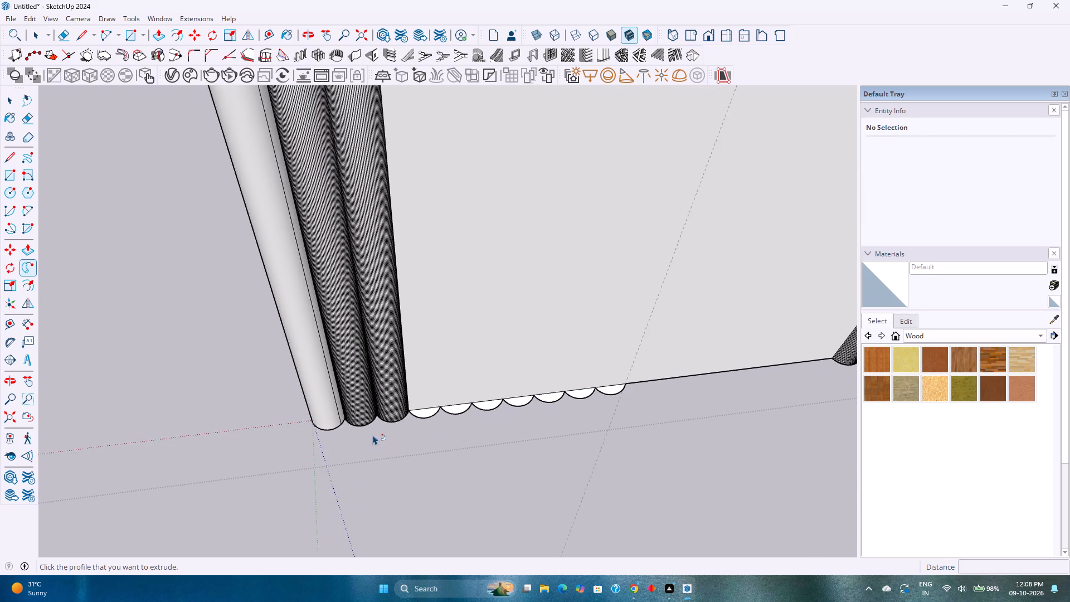
pyautogui.scroll(-20, 373, 435)
pyautogui.scroll(-1, 373, 435)
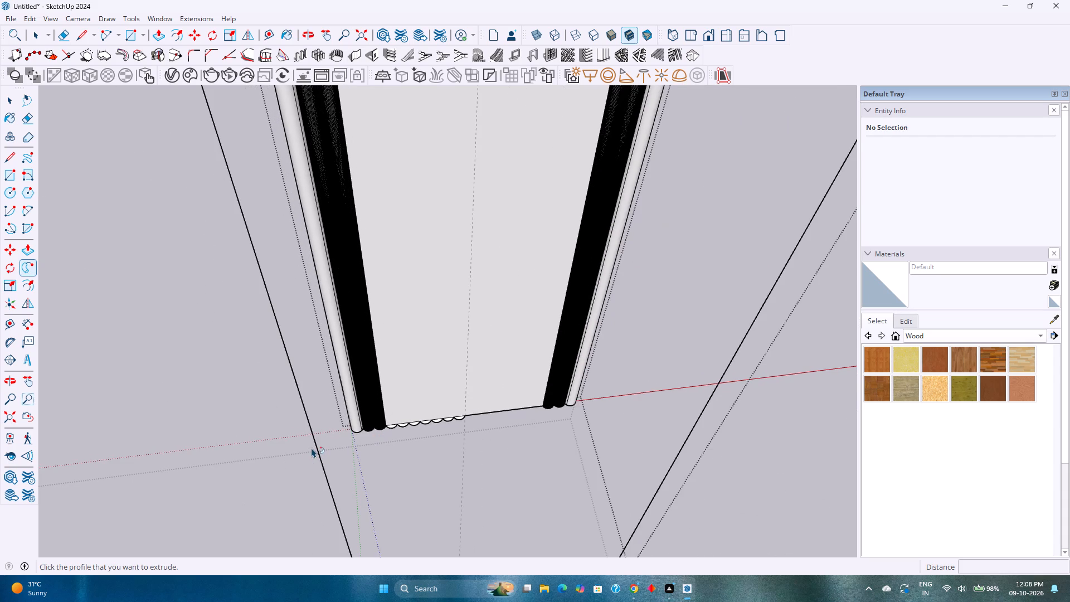
pyautogui.press('space')
pyautogui.click(313, 440)
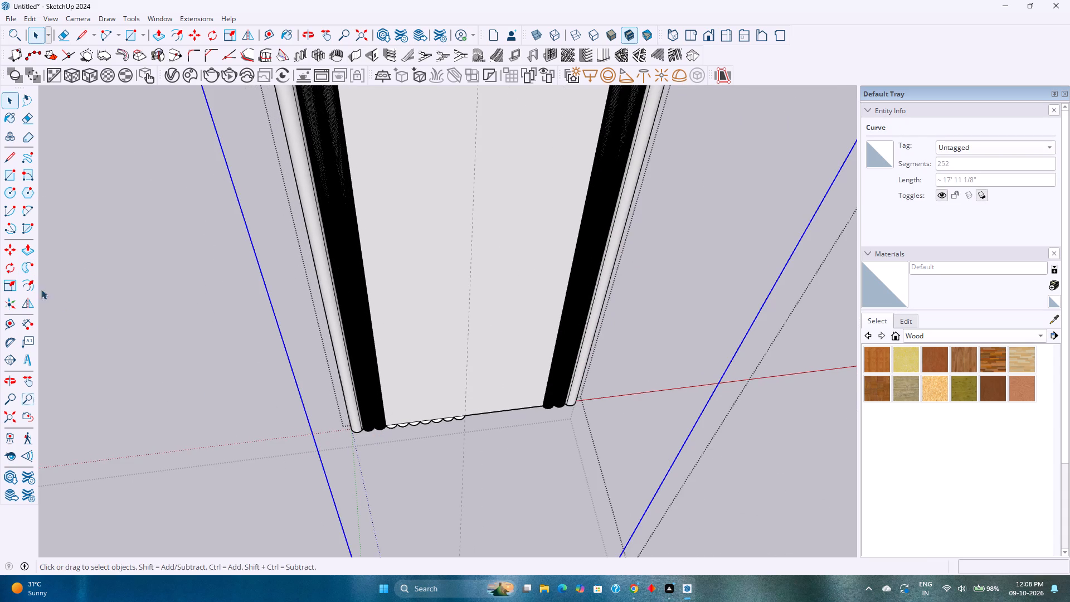
pyautogui.click(20, 269)
pyautogui.scroll(12, 411, 416)
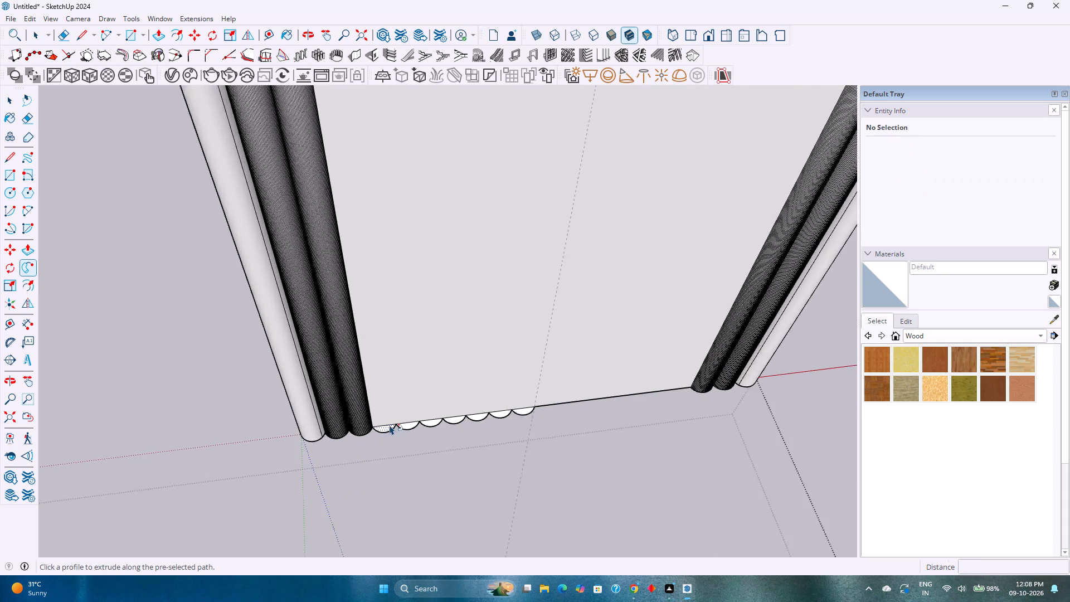
pyautogui.scroll(8, 390, 425)
pyautogui.click(387, 432)
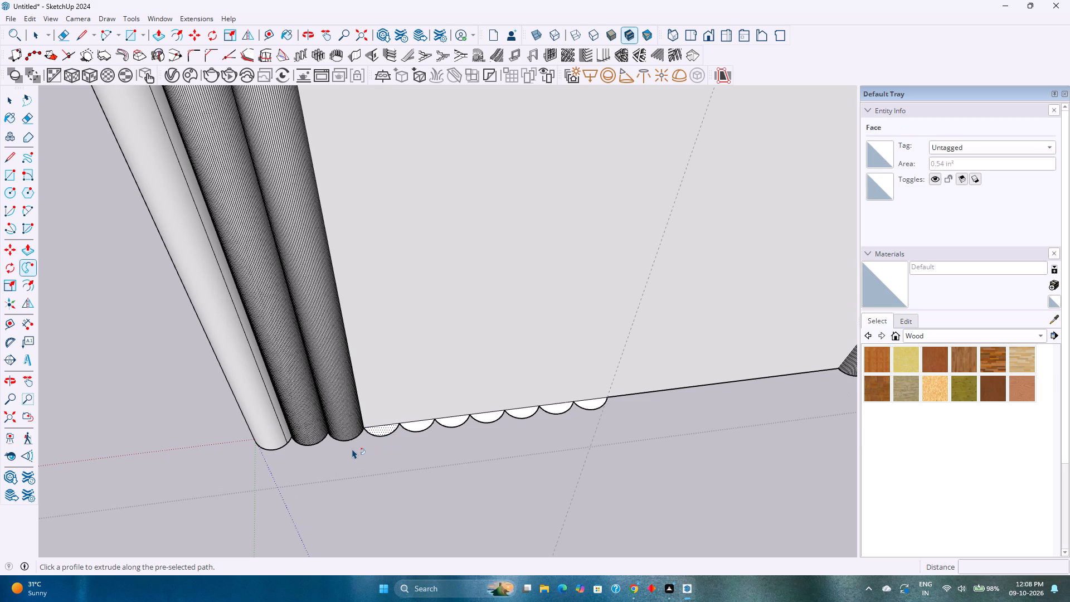
pyautogui.scroll(-16, 356, 448)
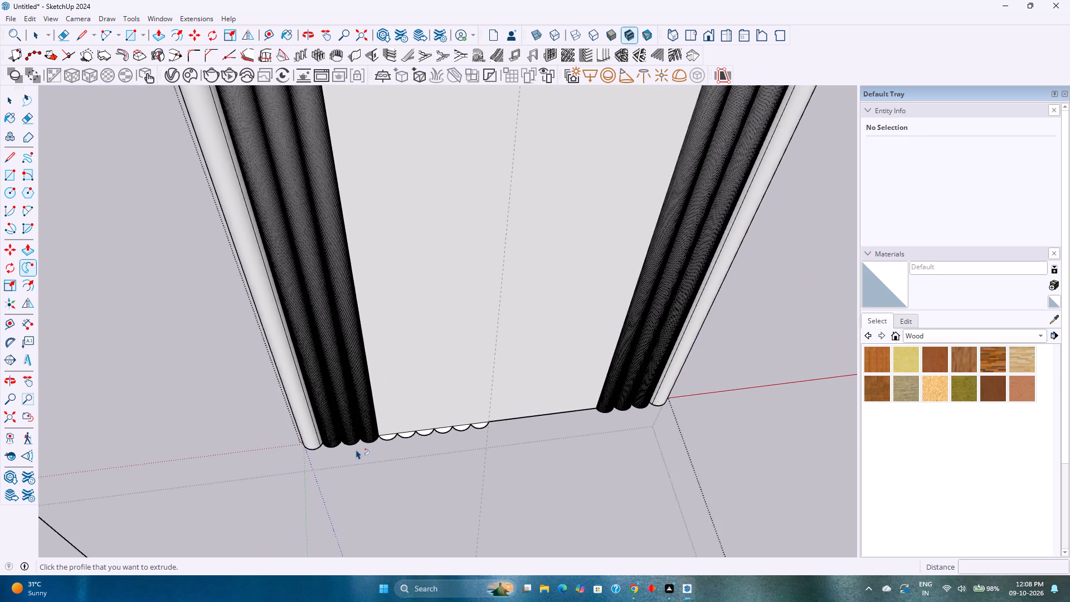
pyautogui.scroll(-20, 356, 449)
pyautogui.press('space')
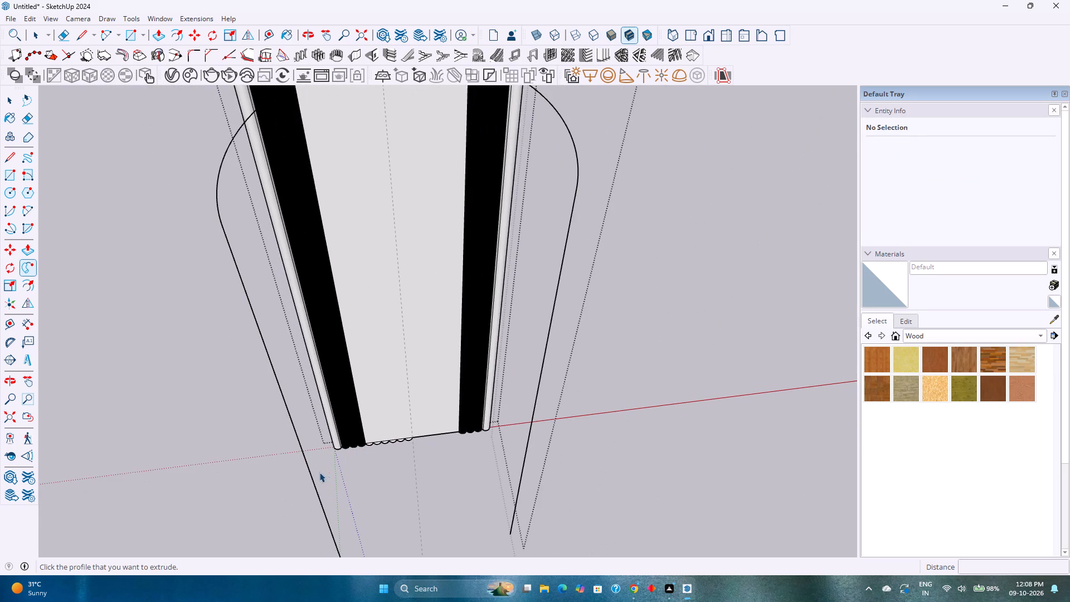
# Sweep the fifth semicircle profile from the corner along the welded arch path with Follow Me.
pyautogui.click(312, 485)
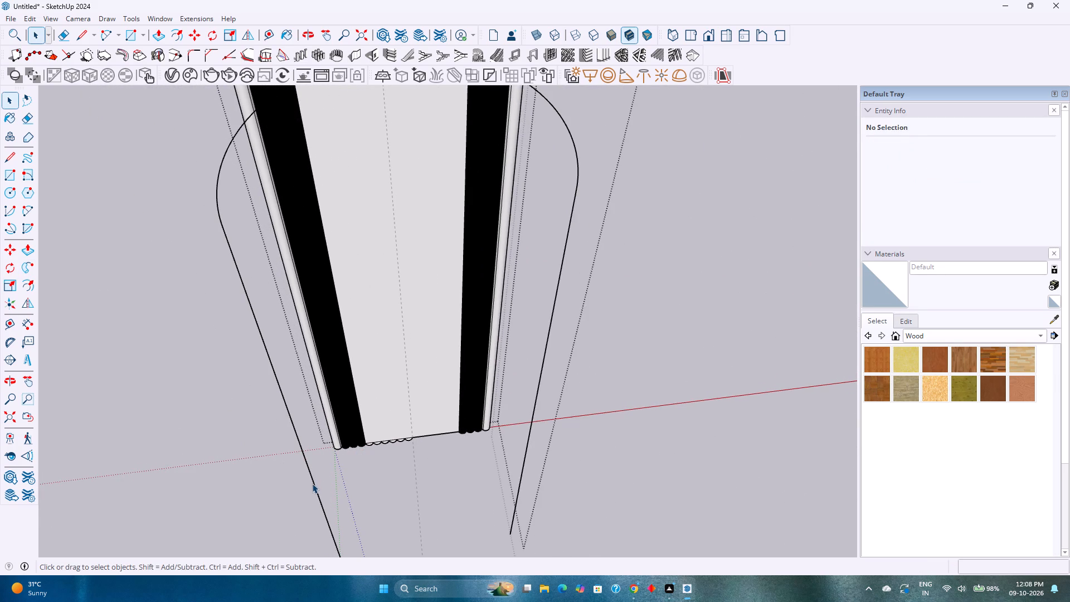
pyautogui.click(312, 479)
pyautogui.click(23, 269)
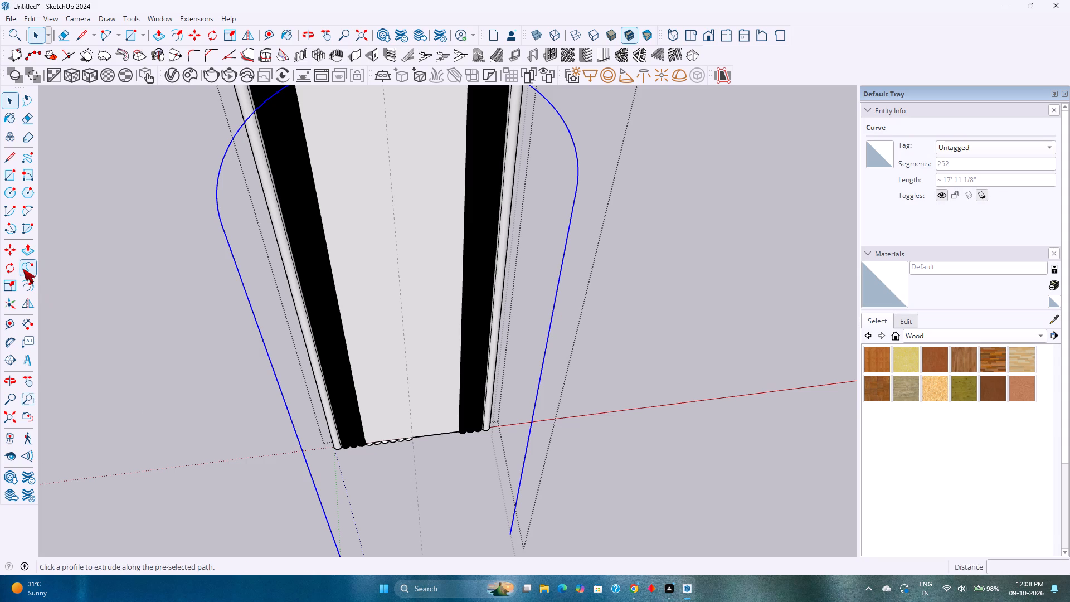
pyautogui.scroll(18, 389, 455)
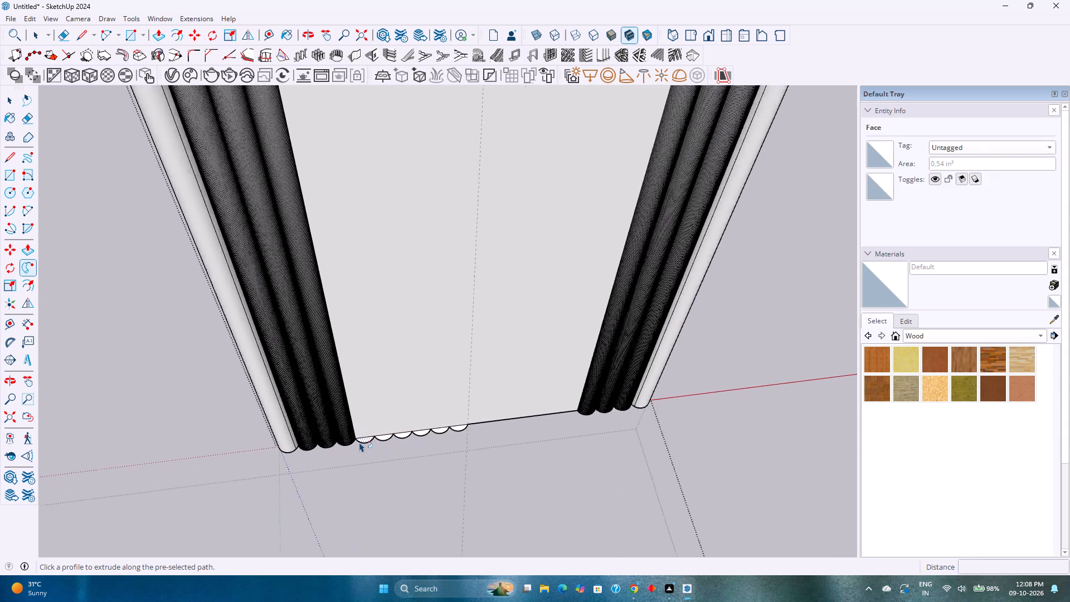
pyautogui.scroll(10, 359, 442)
pyautogui.click(368, 439)
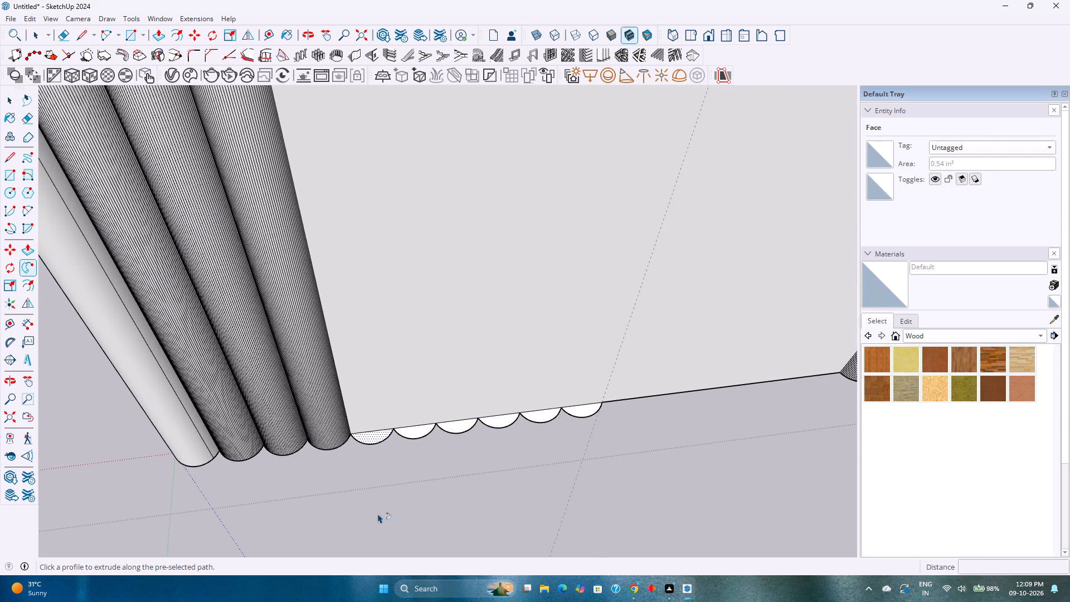
# Sweep the sixth semicircle profile on the bottom edge along the welded arch path with Follow Me.
pyautogui.scroll(-5, 408, 499)
pyautogui.scroll(-19, 408, 499)
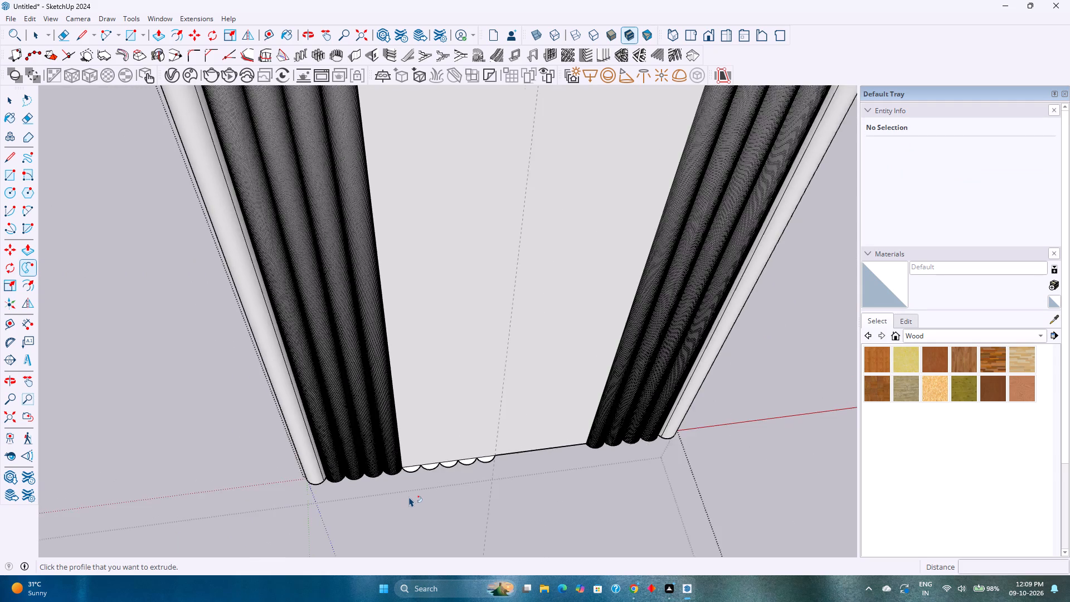
pyautogui.scroll(-8, 409, 497)
pyautogui.click(304, 516)
pyautogui.moveTo(292, 517); pyautogui.dragTo(415, 413, button='middle')
pyautogui.scroll(16, 487, 471)
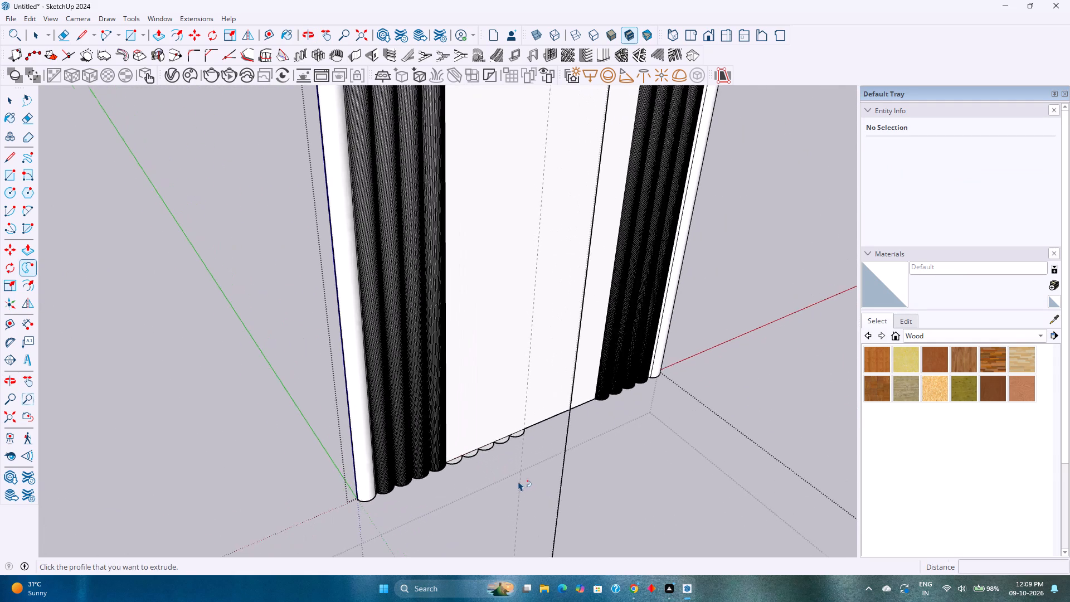
pyautogui.moveTo(612, 477); pyautogui.dragTo(552, 448, button='middle')
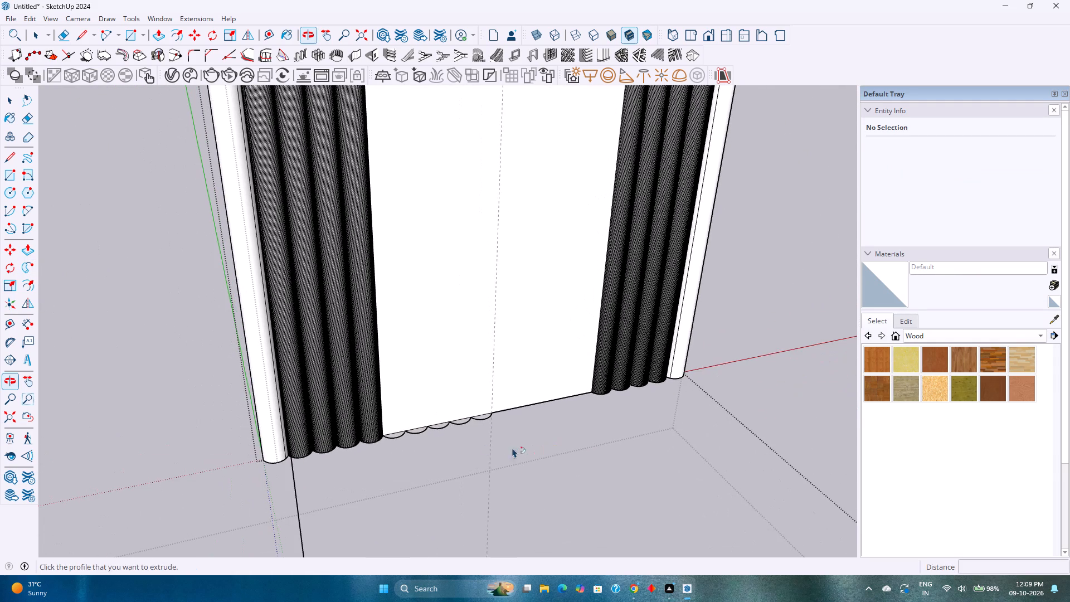
pyautogui.press('space')
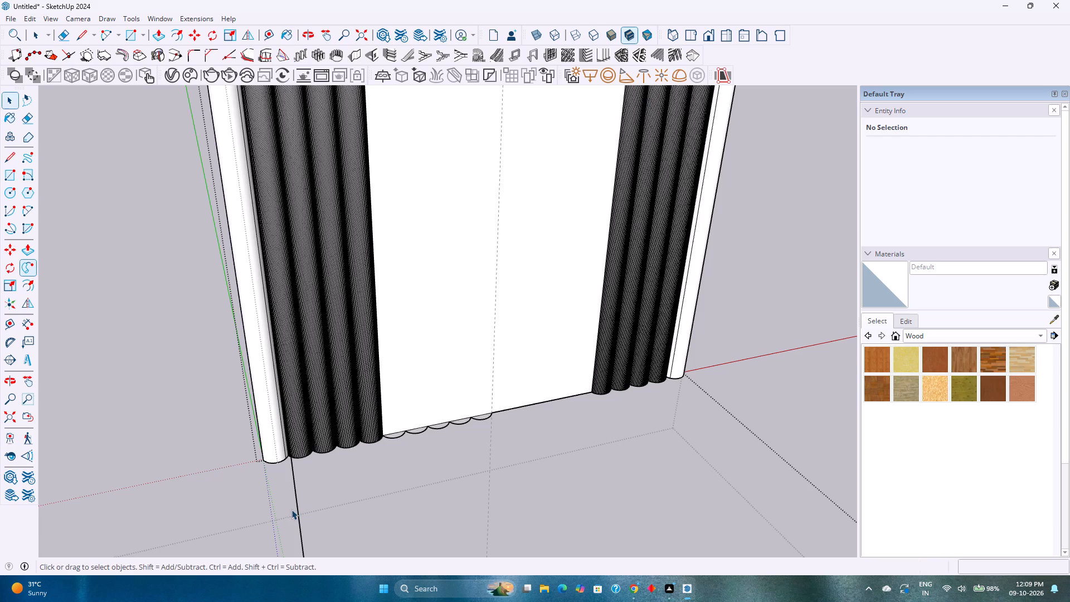
pyautogui.click(297, 504)
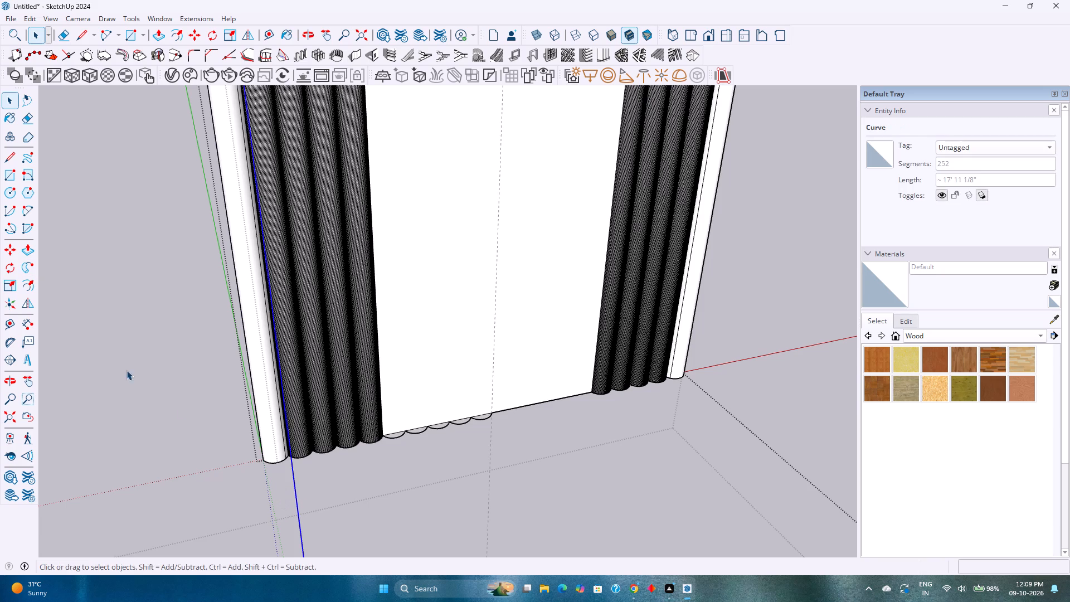
pyautogui.click(29, 273)
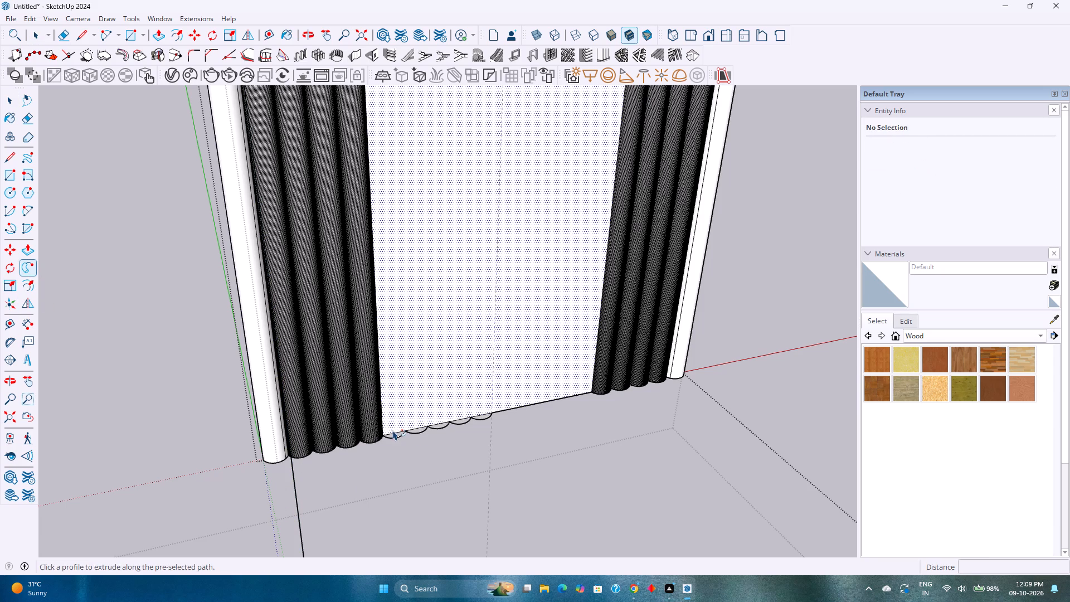
pyautogui.click(395, 434)
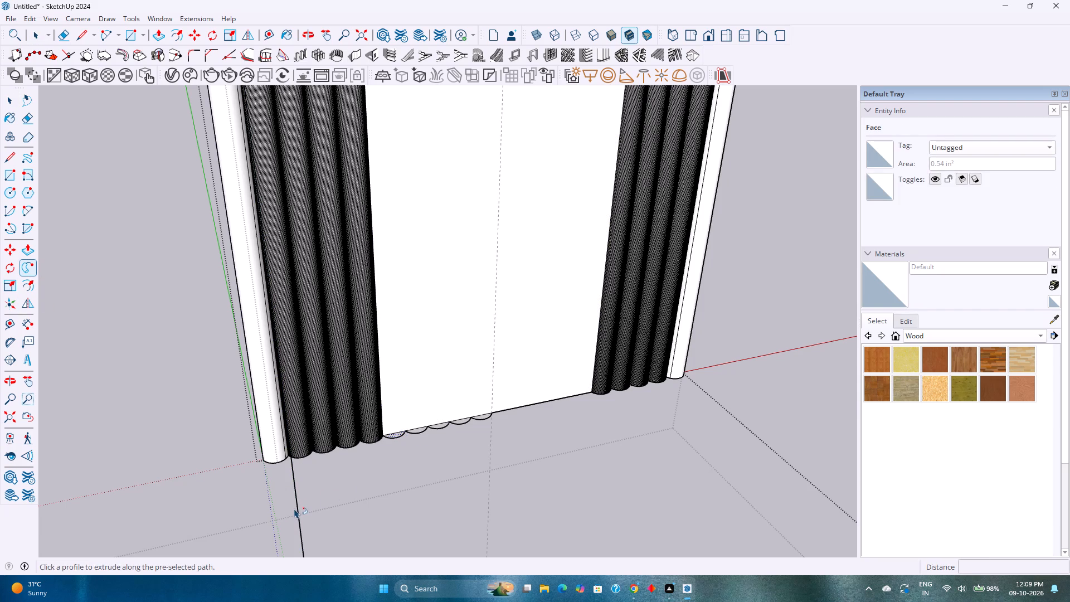
# Sweep the seventh semicircle profile on the bottom edge along the welded arch path with Follow Me.
pyautogui.press('space')
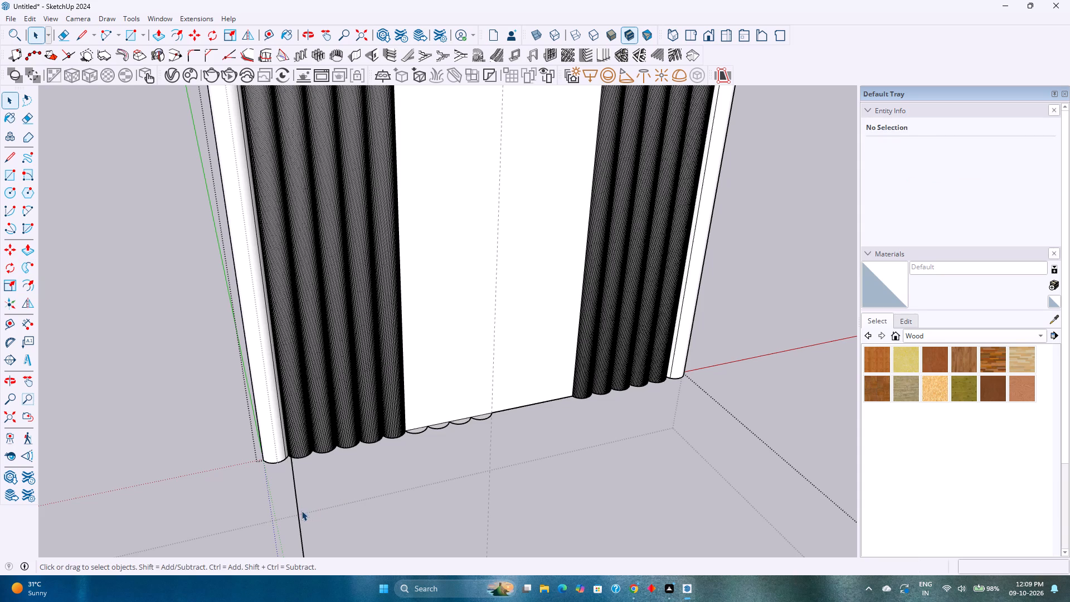
pyautogui.click(300, 513)
pyautogui.click(299, 513)
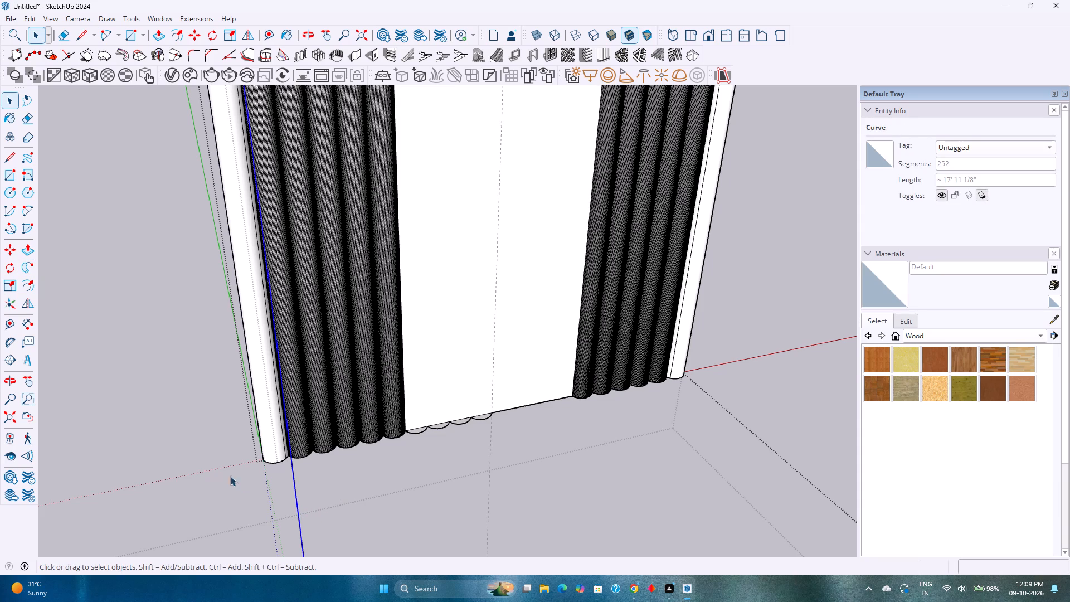
pyautogui.click(29, 269)
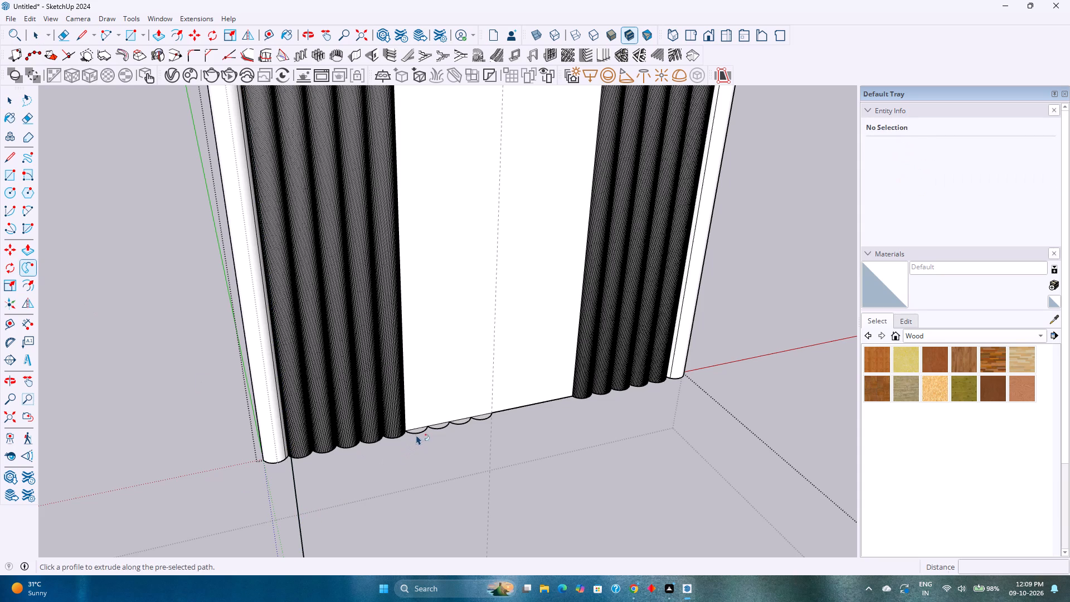
pyautogui.click(417, 431)
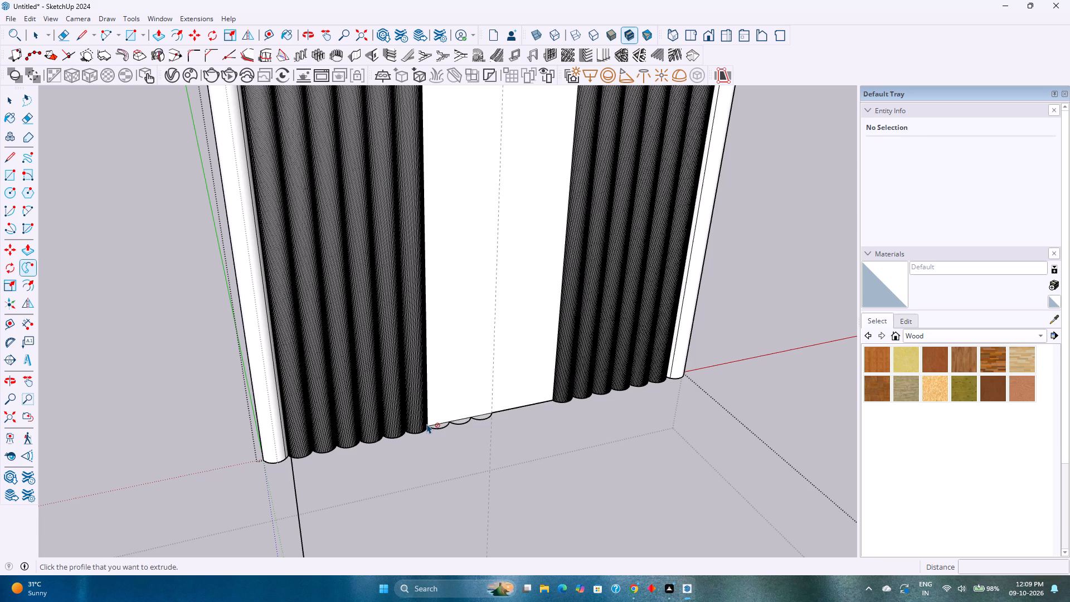
# Sweep the eighth semicircle profile on the bottom edge along the welded arch path with Follow Me.
pyautogui.press('space')
pyautogui.moveTo(324, 499); pyautogui.dragTo(199, 504)
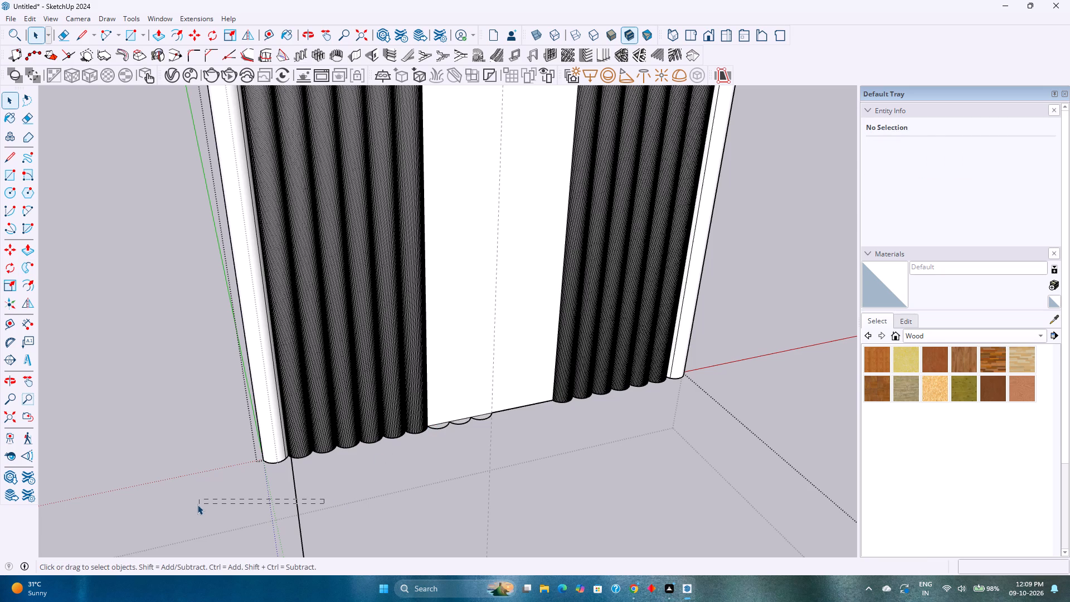
pyautogui.click(34, 269)
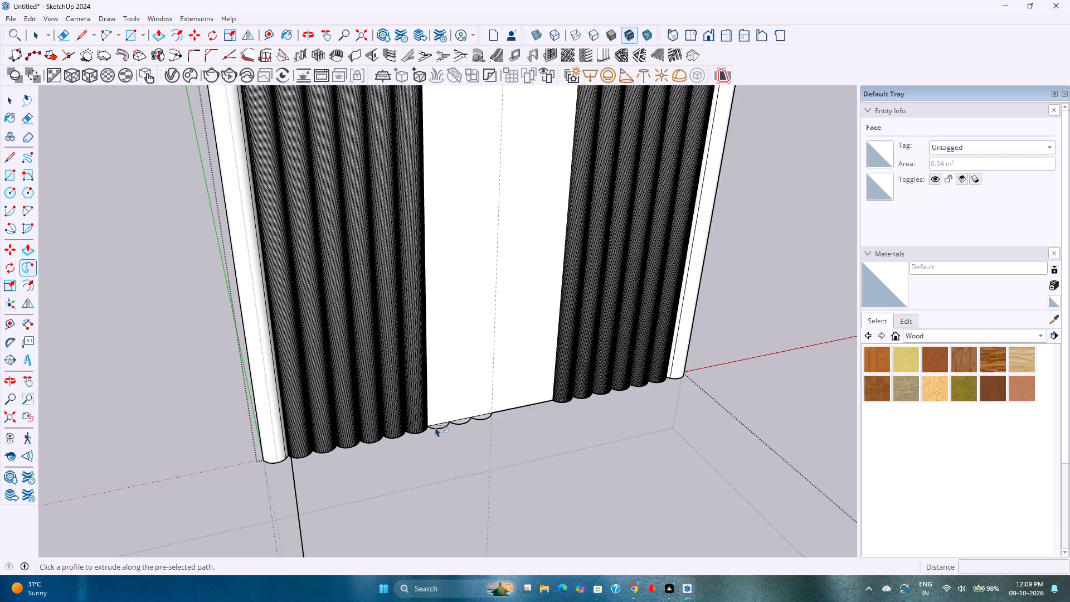
pyautogui.click(435, 427)
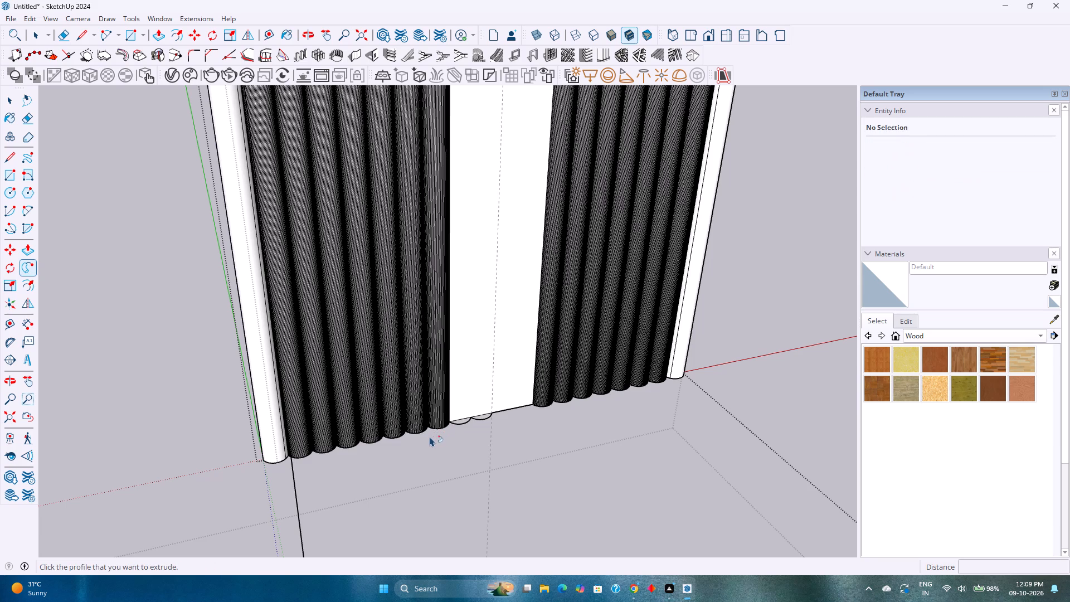
# Sweep the ninth semicircle profile on the bottom edge along the welded arch path with Follow Me.
pyautogui.press('space')
pyautogui.moveTo(336, 504); pyautogui.dragTo(197, 498)
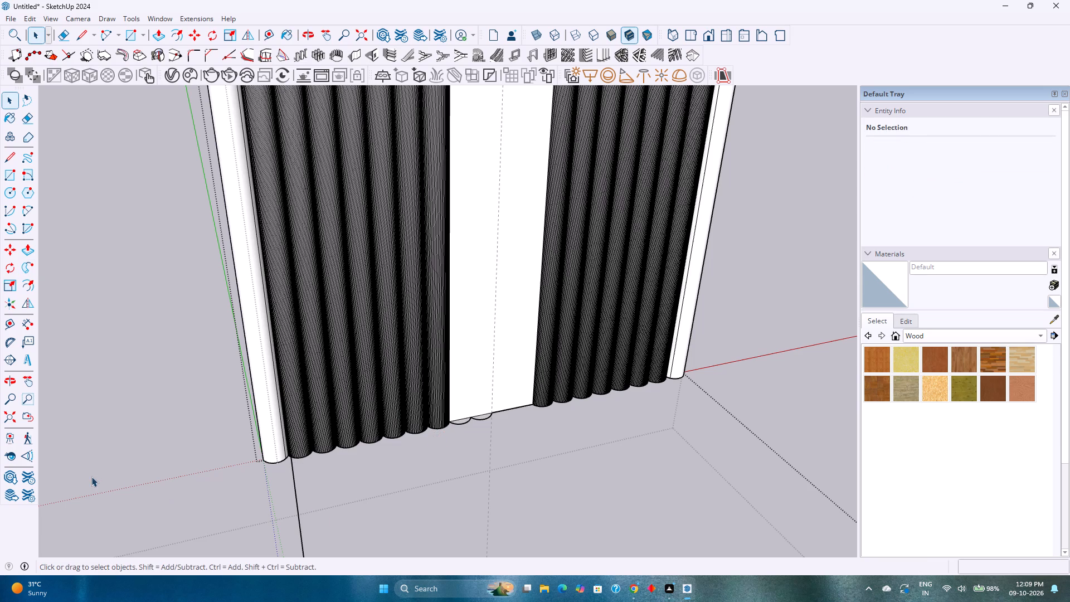
pyautogui.moveTo(319, 504); pyautogui.dragTo(245, 511)
pyautogui.click(29, 274)
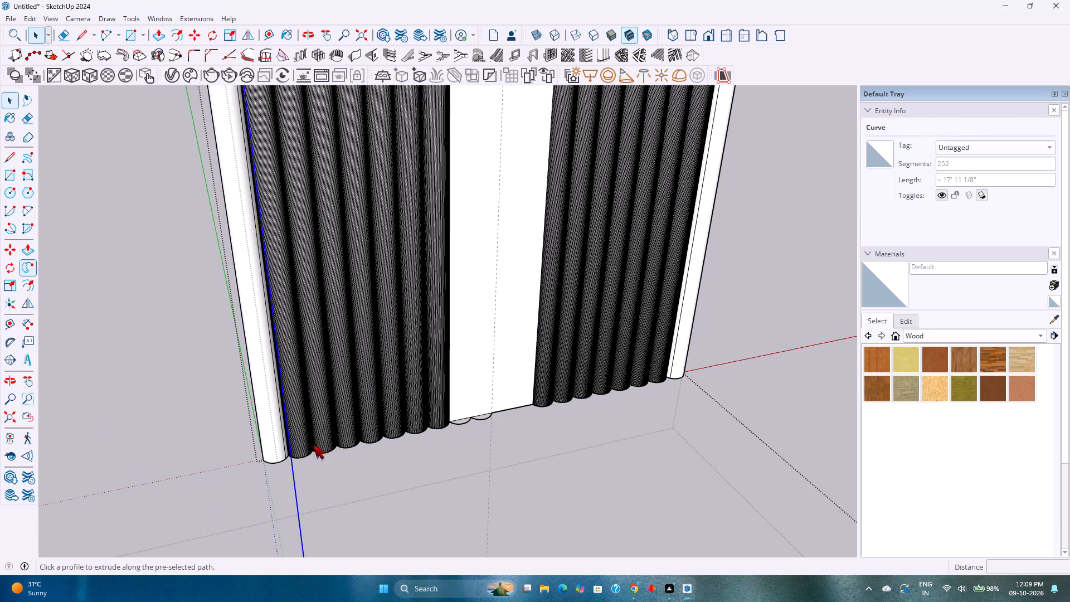
pyautogui.scroll(7, 466, 430)
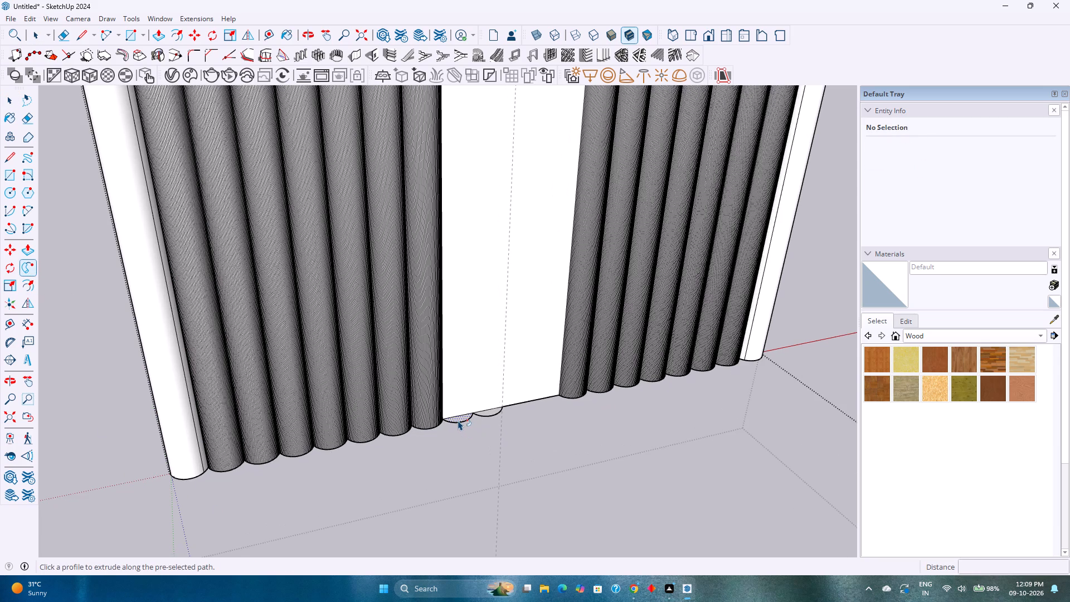
pyautogui.click(458, 420)
# Sweep the last remaining semicircle, beside the centre guide line, along the welded arch path with Follow Me.
pyautogui.scroll(-1, 455, 430)
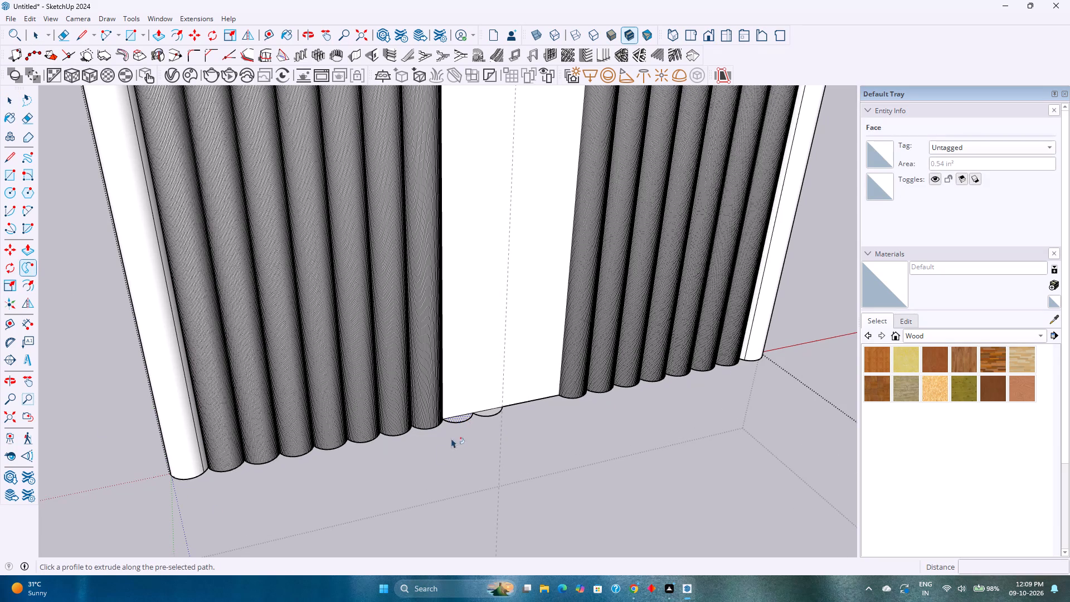
pyautogui.scroll(-10, 432, 469)
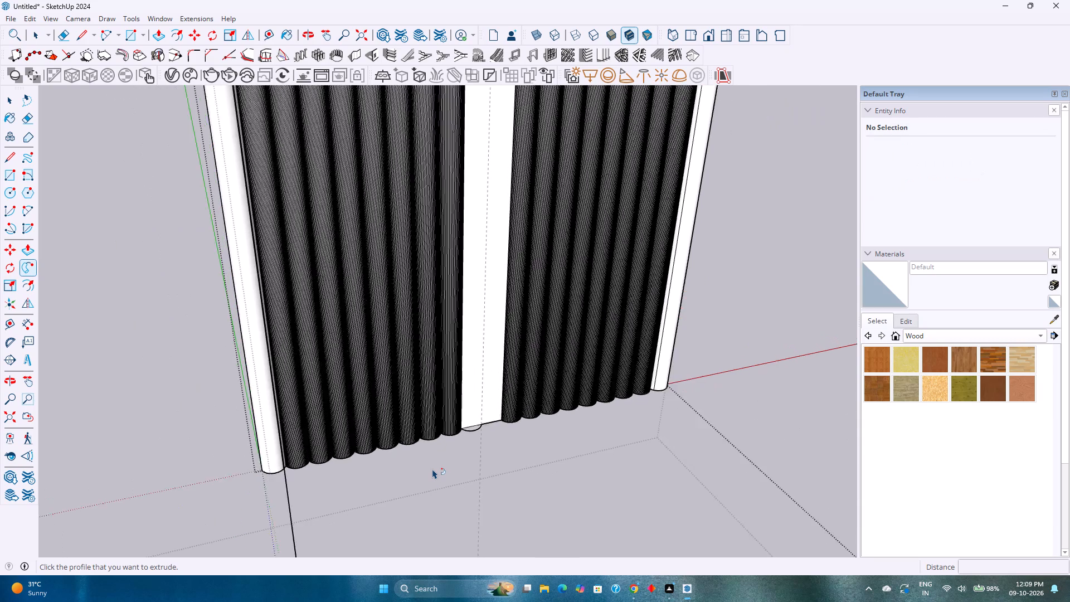
pyautogui.moveTo(372, 494); pyautogui.dragTo(298, 501)
pyautogui.press('space')
pyautogui.moveTo(362, 496); pyautogui.dragTo(305, 498)
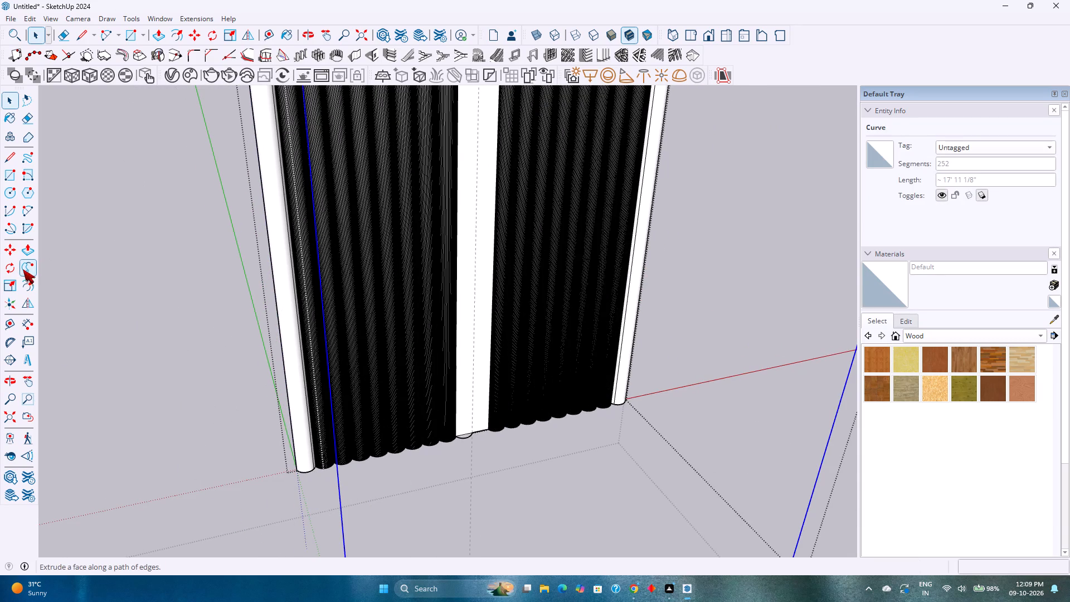
pyautogui.click(22, 269)
pyautogui.scroll(13, 481, 444)
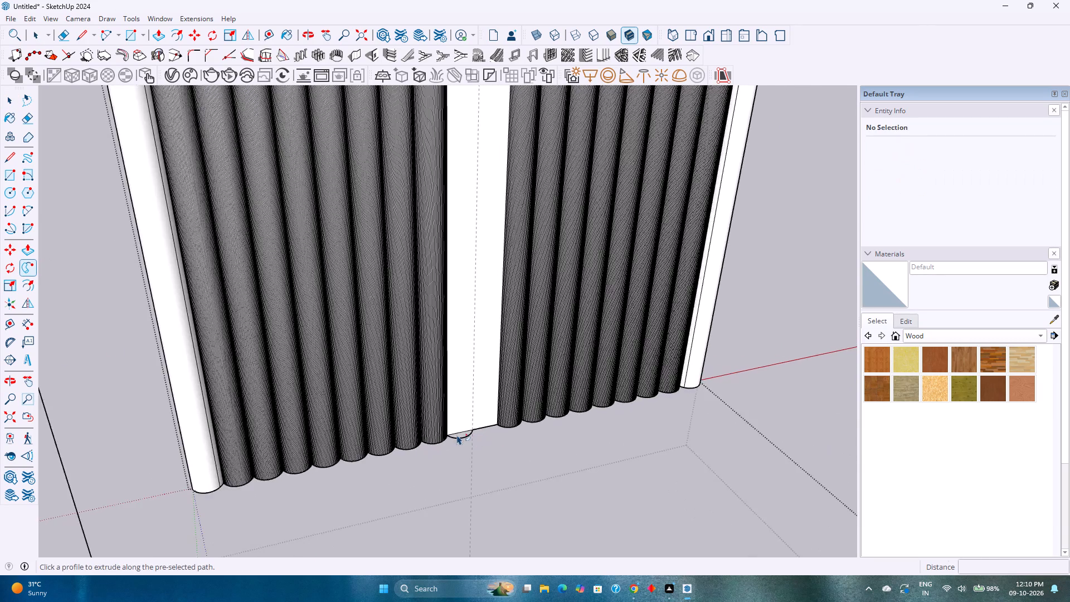
pyautogui.scroll(7, 457, 435)
pyautogui.click(463, 436)
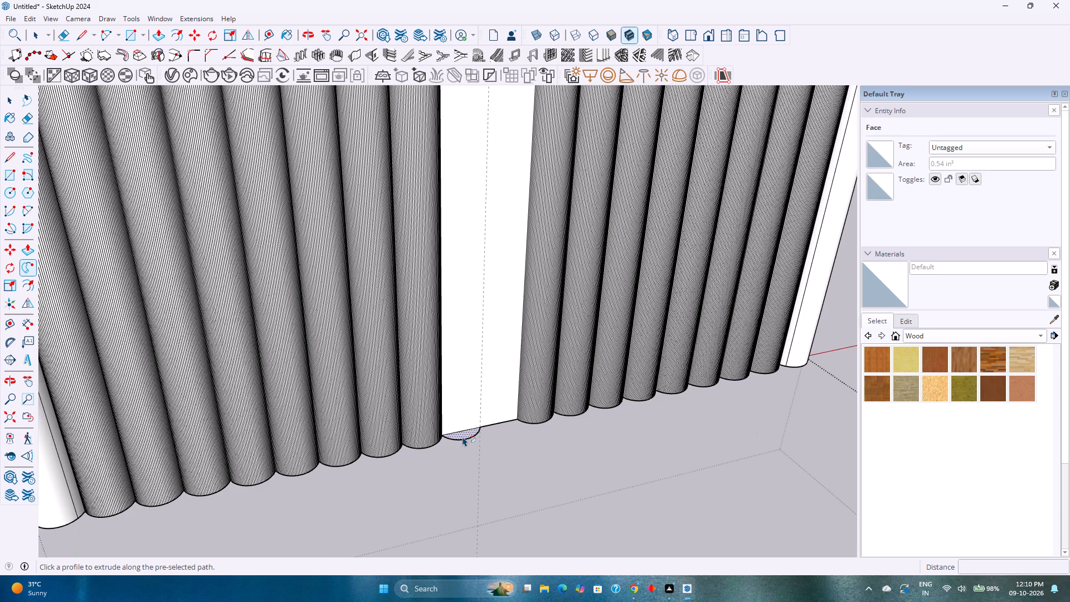
# Select all connected geometry of the swept fluted panel near the top of the arch and intersect its faces with the model.
pyautogui.scroll(-11, 456, 441)
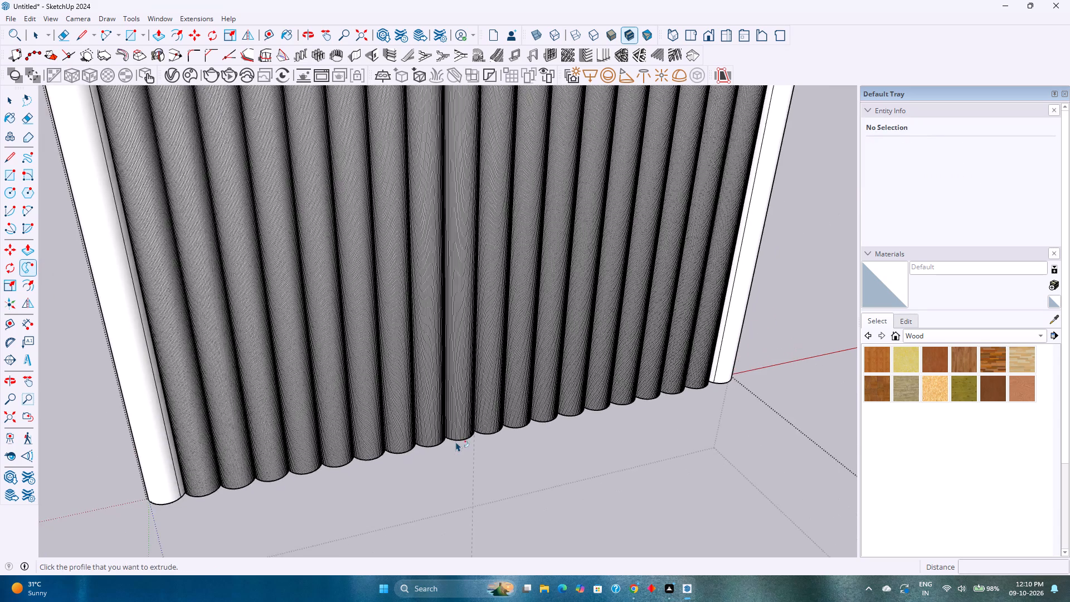
pyautogui.scroll(-20, 456, 441)
pyautogui.scroll(-13, 456, 441)
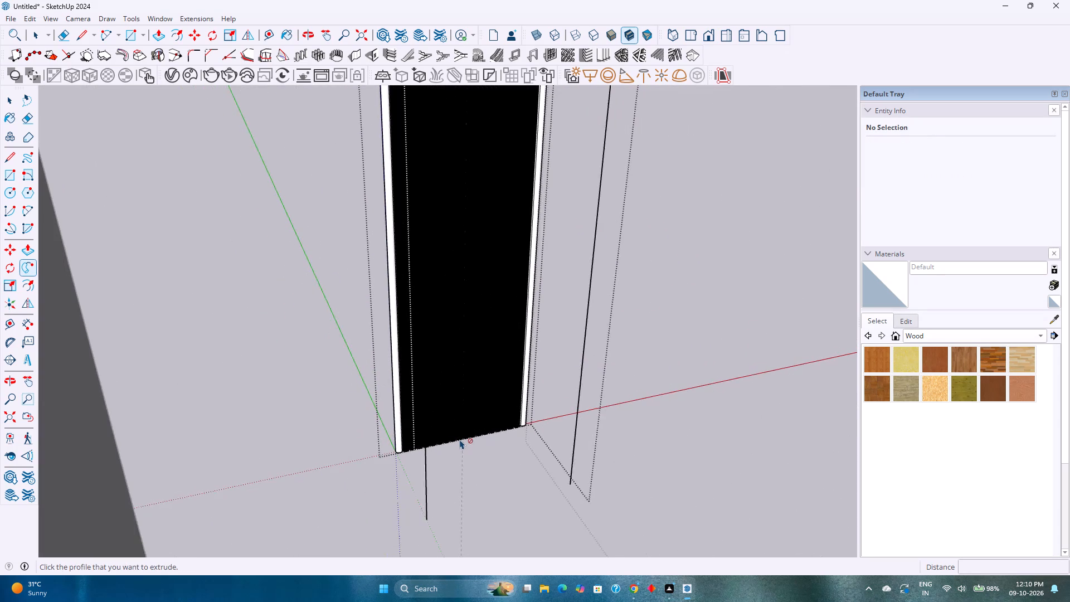
pyautogui.keyDown('shift'); pyautogui.scroll(3, 466, 153); pyautogui.keyUp('shift')
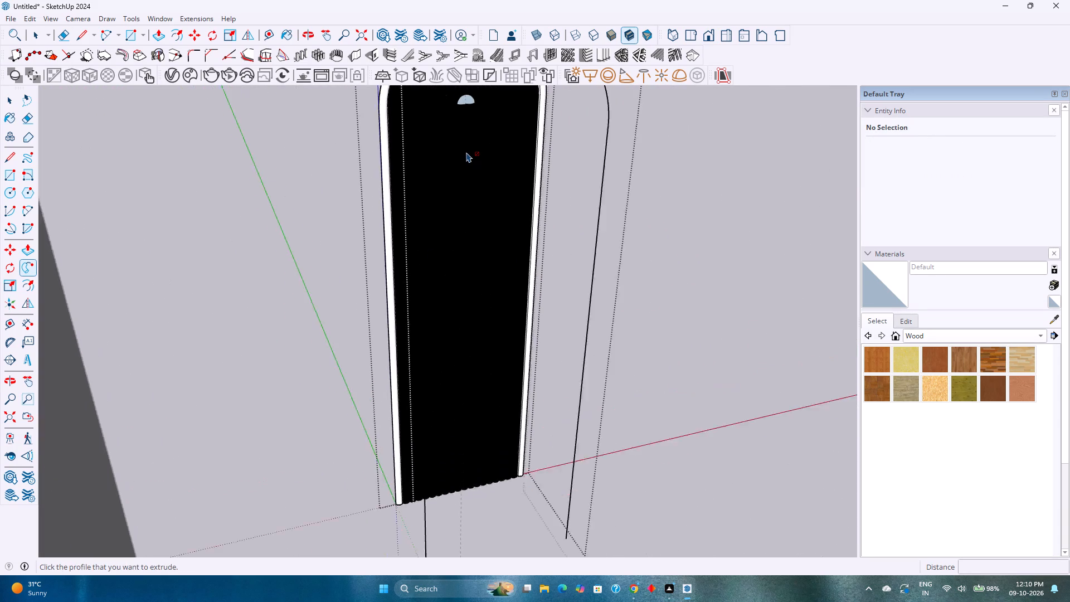
pyautogui.keyDown('shift'); pyautogui.scroll(2, 466, 152); pyautogui.keyUp('shift')
pyautogui.keyDown('shift'); pyautogui.moveTo(466, 152); pyautogui.dragTo(435, 369, button='middle'); pyautogui.keyUp('shift')
pyautogui.scroll(14, 432, 312)
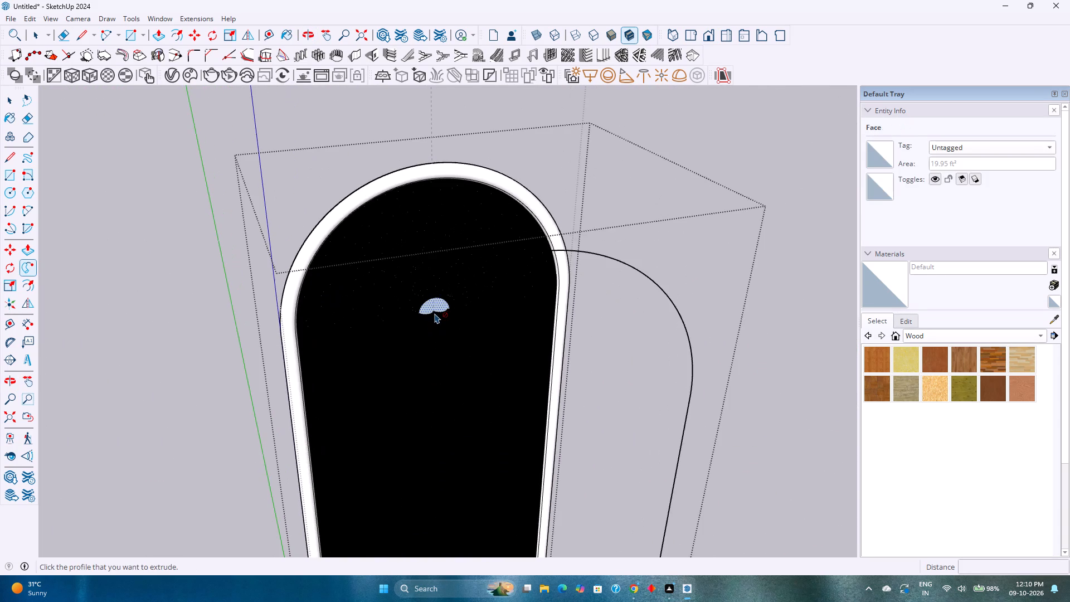
pyautogui.scroll(20, 435, 313)
pyautogui.scroll(12, 435, 313)
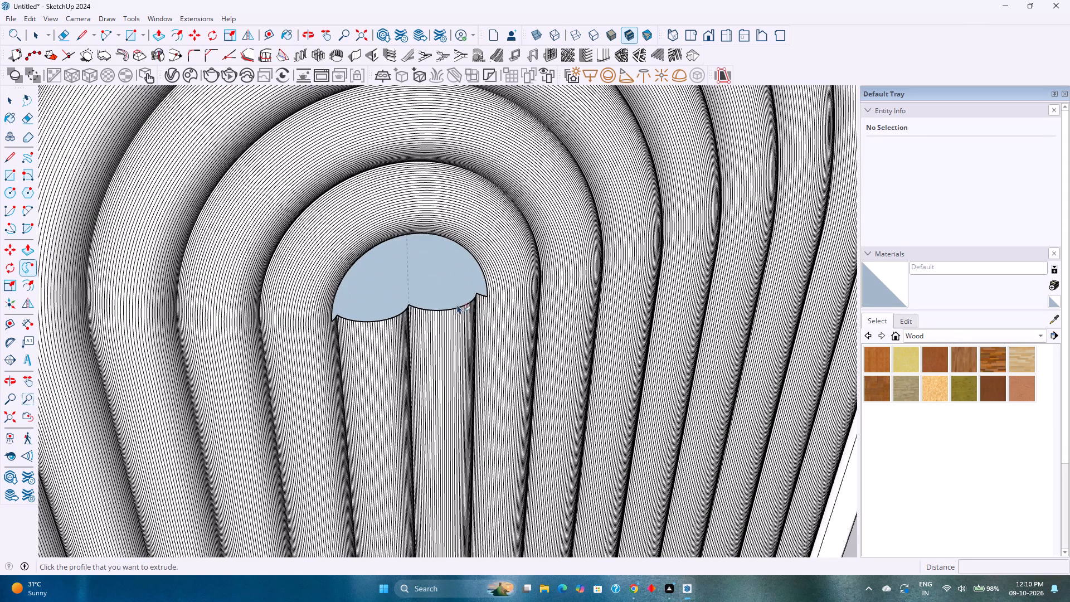
pyautogui.scroll(20, 457, 304)
pyautogui.moveTo(470, 301); pyautogui.dragTo(410, 363, button='middle')
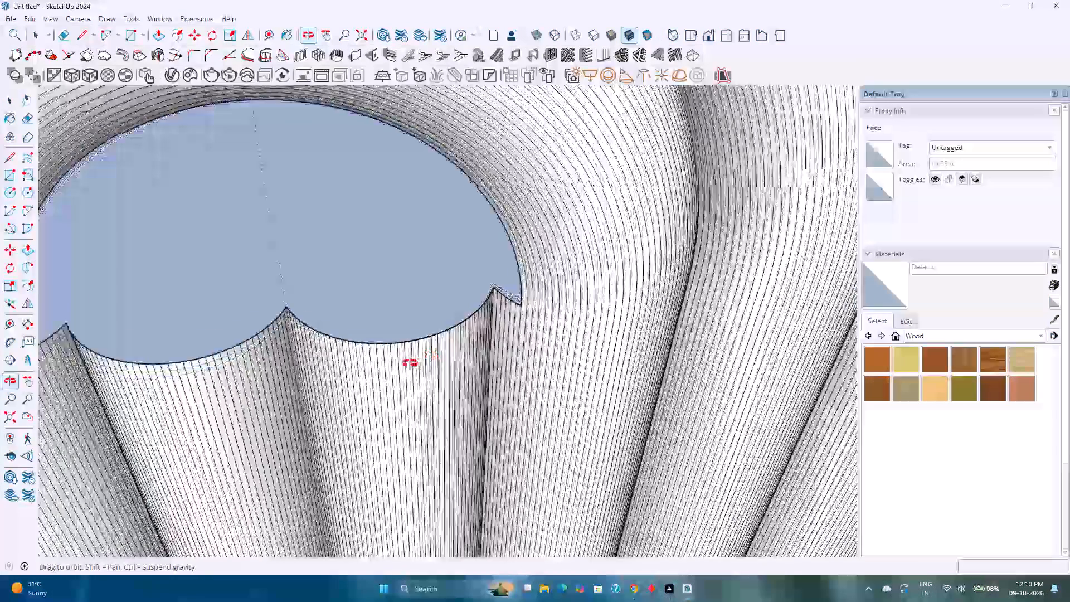
pyautogui.moveTo(410, 363); pyautogui.dragTo(275, 305, button='middle')
pyautogui.press('space')
pyautogui.tripleClick(413, 352)
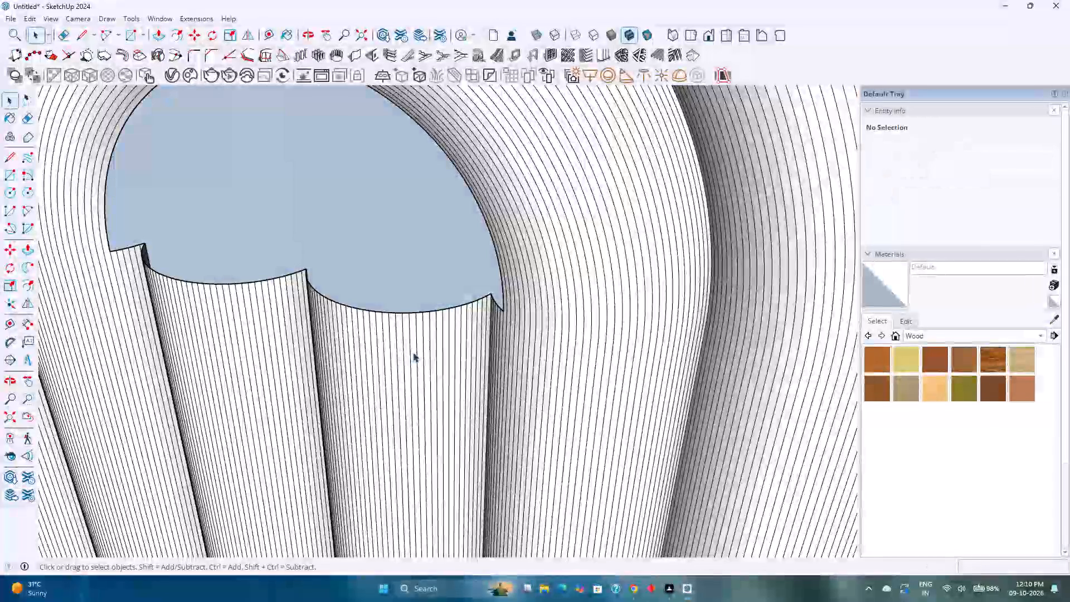
pyautogui.scroll(3, 435, 332)
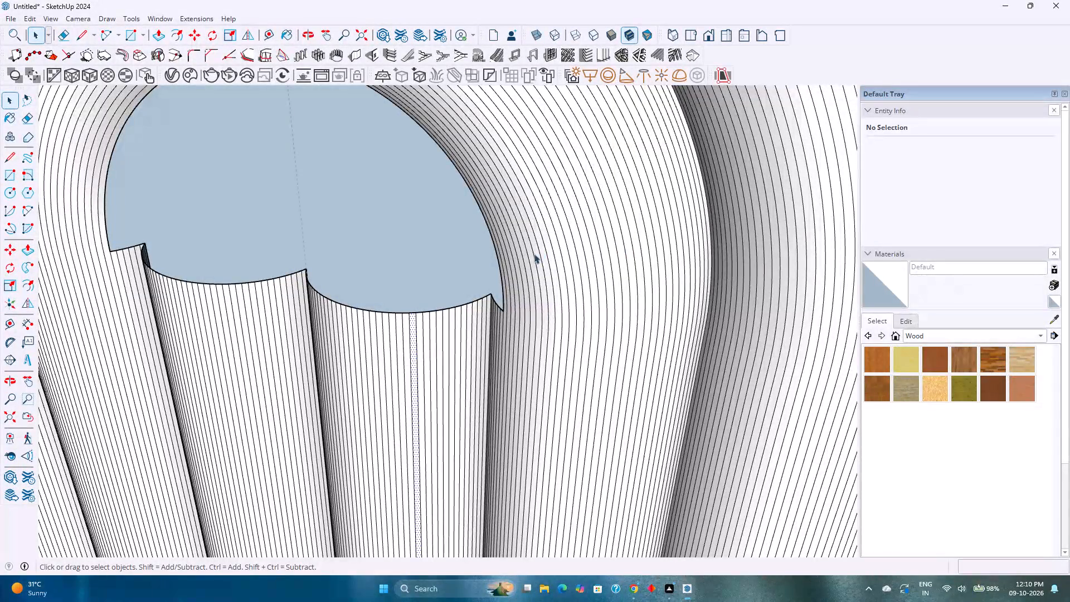
pyautogui.rightClick(578, 251)
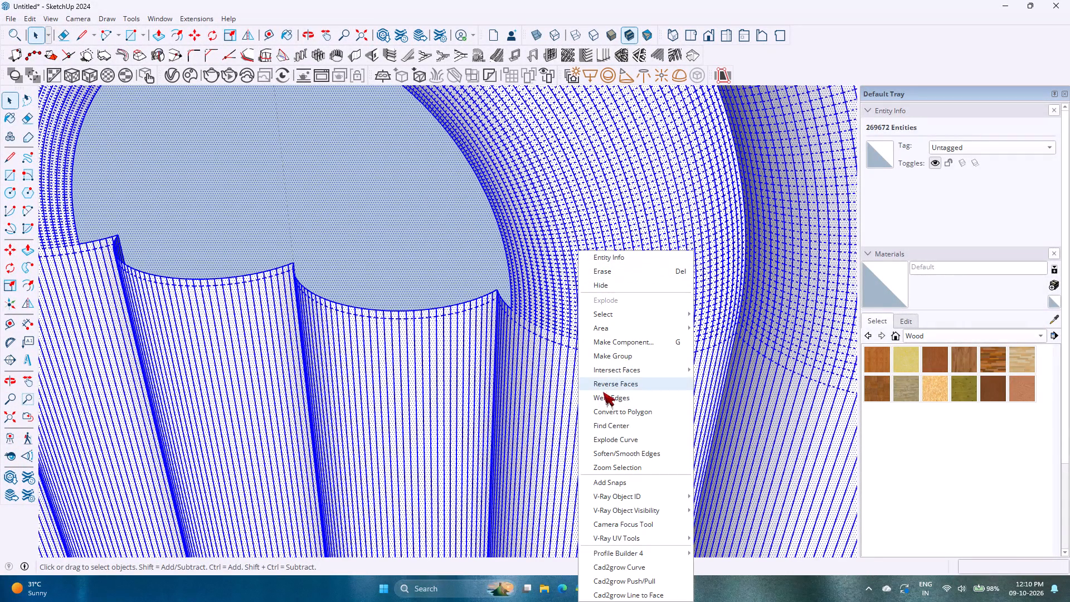
pyautogui.click(628, 371)
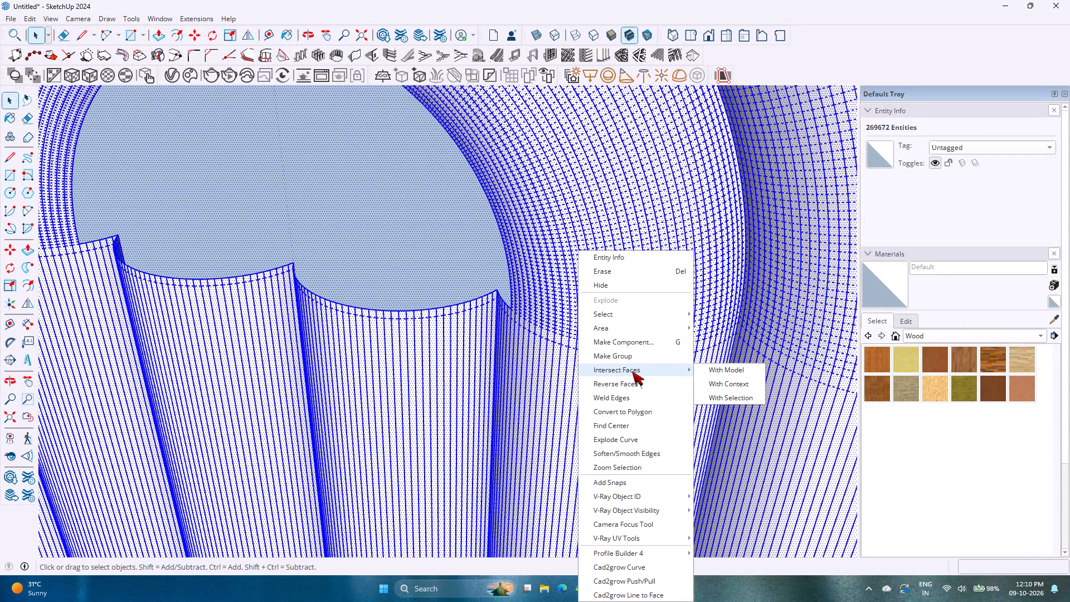
pyautogui.click(719, 374)
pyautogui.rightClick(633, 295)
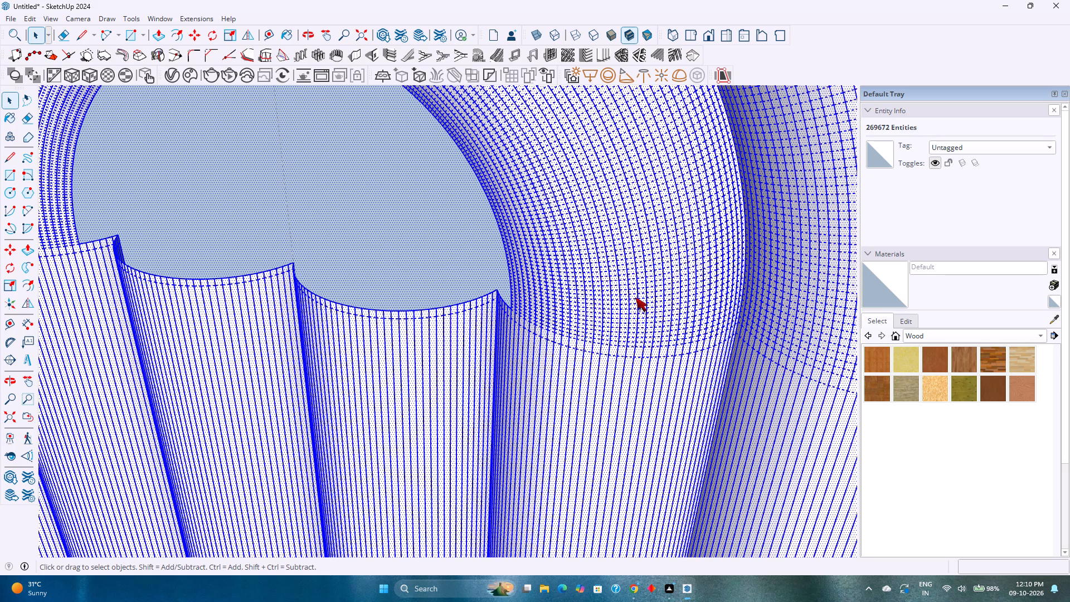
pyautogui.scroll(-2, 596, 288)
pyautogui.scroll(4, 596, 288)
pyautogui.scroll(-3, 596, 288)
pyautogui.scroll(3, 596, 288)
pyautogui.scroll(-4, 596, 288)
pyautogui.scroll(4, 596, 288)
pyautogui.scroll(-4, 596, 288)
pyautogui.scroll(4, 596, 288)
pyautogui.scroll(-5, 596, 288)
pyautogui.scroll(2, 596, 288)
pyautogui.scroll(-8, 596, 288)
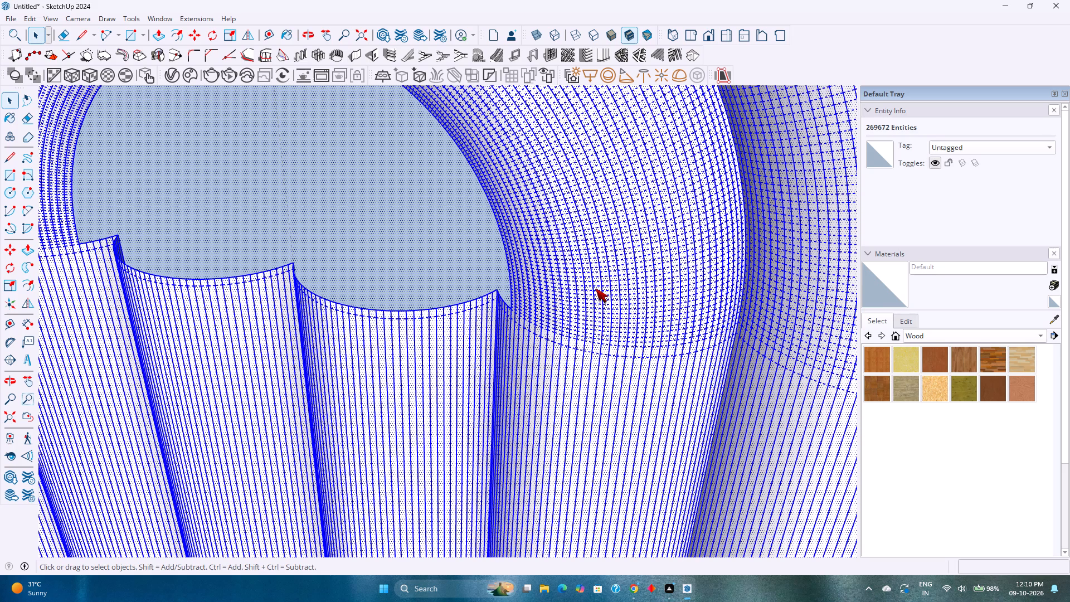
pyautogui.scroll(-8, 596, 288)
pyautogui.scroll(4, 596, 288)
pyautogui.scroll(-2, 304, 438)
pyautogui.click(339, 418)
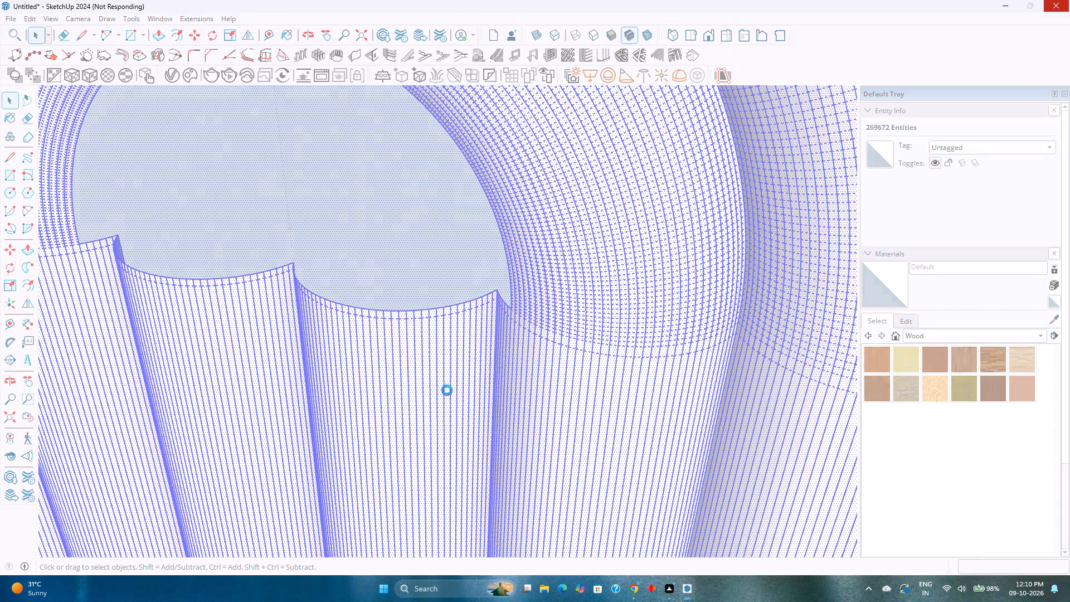
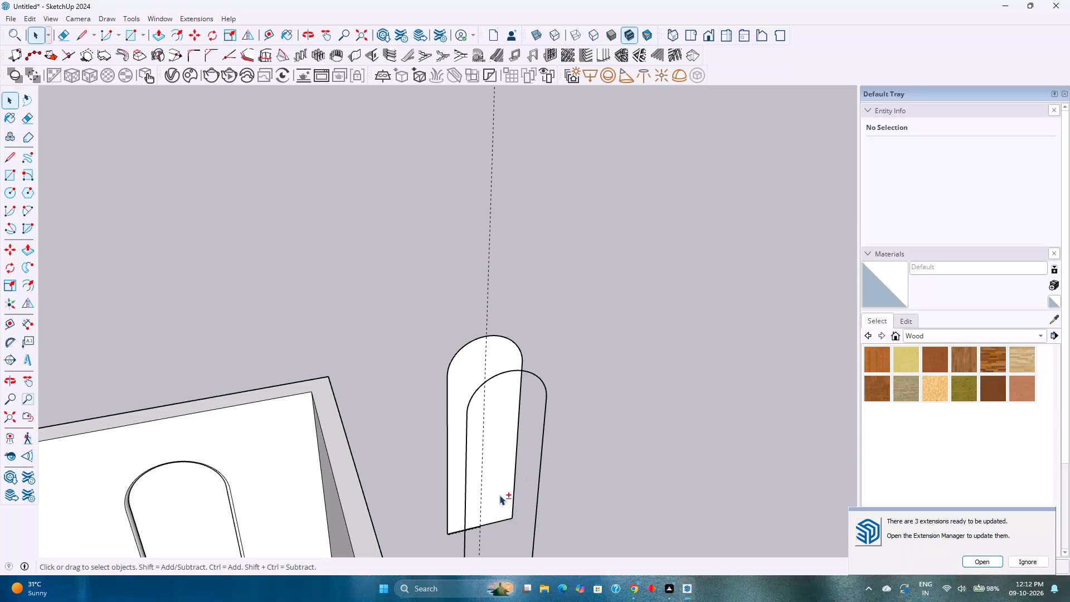
# Open the arched panel group for editing at the semicircles on its bottom edge.
pyautogui.keyDown('shift'); pyautogui.moveTo(498, 495); pyautogui.dragTo(497, 347, button='middle'); pyautogui.keyUp('shift')
pyautogui.scroll(2, 492, 394)
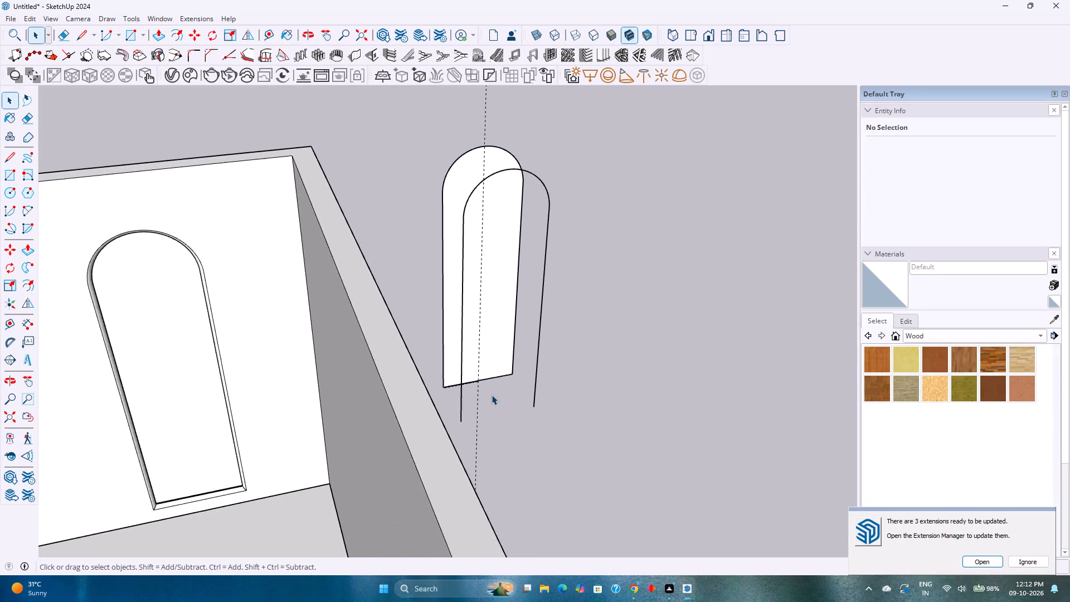
pyautogui.scroll(20, 492, 395)
pyautogui.scroll(11, 492, 395)
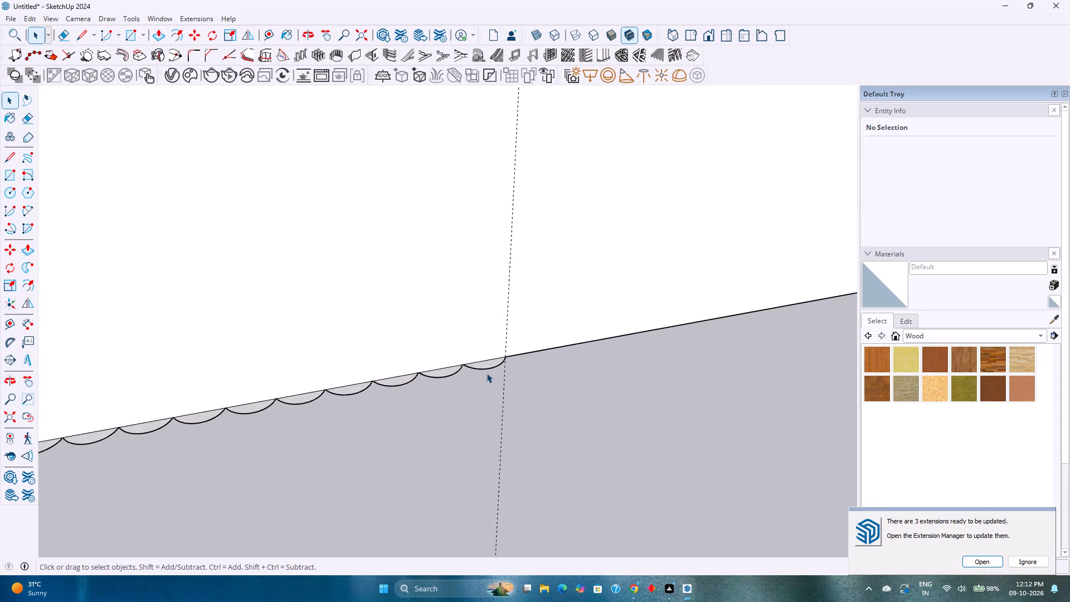
pyautogui.scroll(2, 487, 373)
pyautogui.click(486, 367)
pyautogui.doubleClick(486, 367)
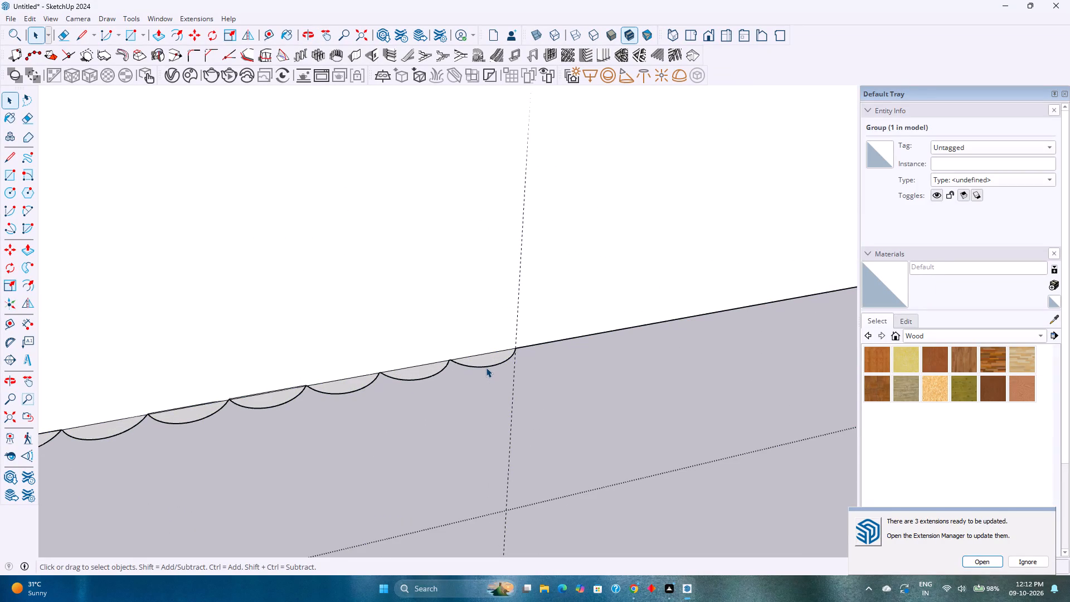
pyautogui.click(486, 367)
pyautogui.doubleClick(486, 367)
pyautogui.click(486, 367)
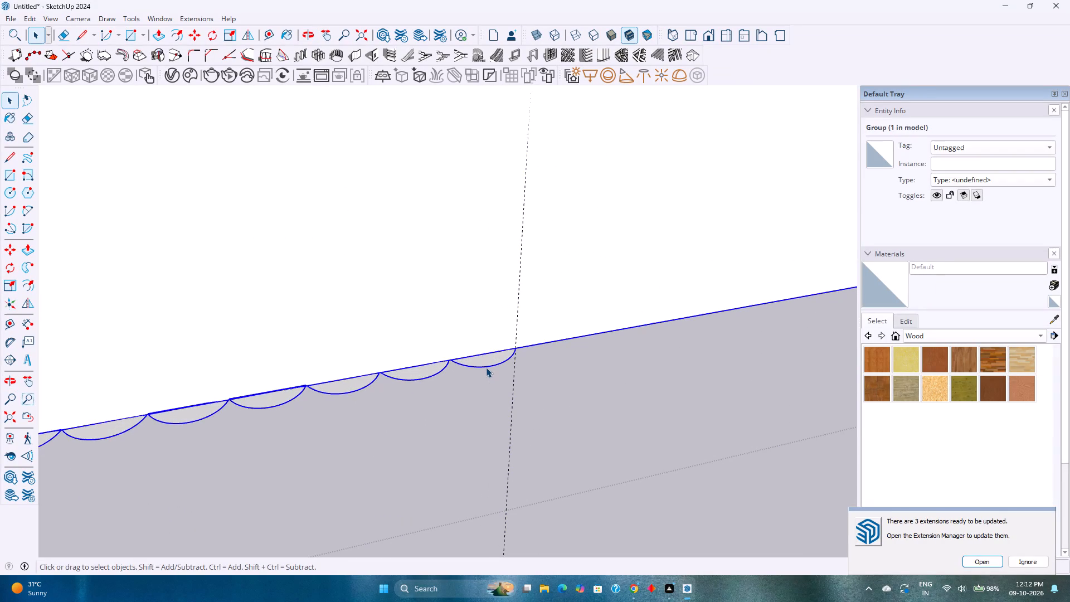
pyautogui.tripleClick(486, 367)
pyautogui.tripleClick(486, 367)
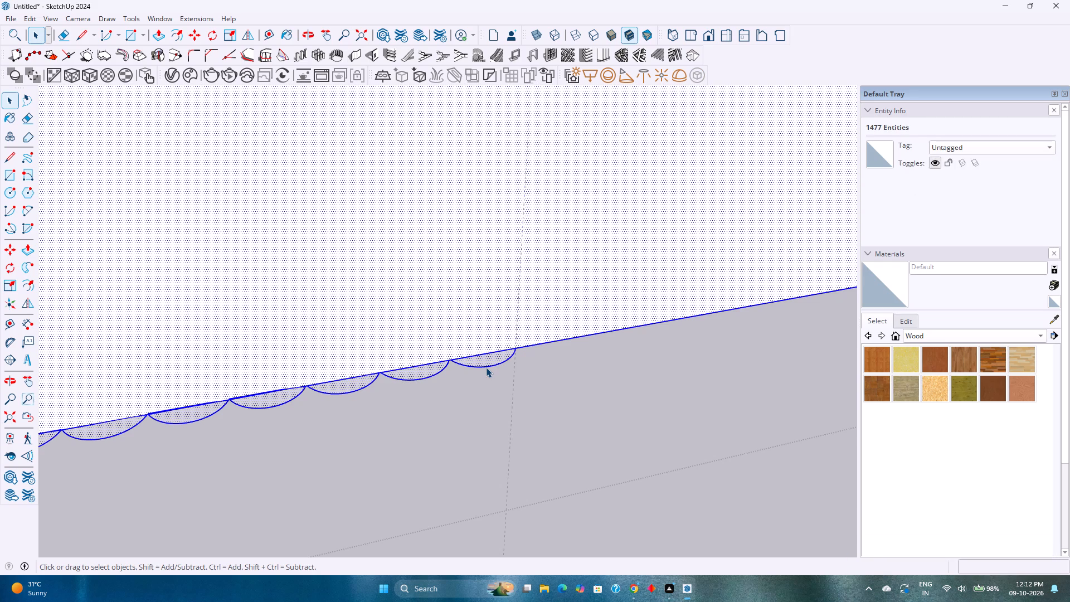
# Inspect the arc properties of the two bottom-edge semicircles nearest the centre guide line.
pyautogui.click(486, 367)
pyautogui.click(432, 373)
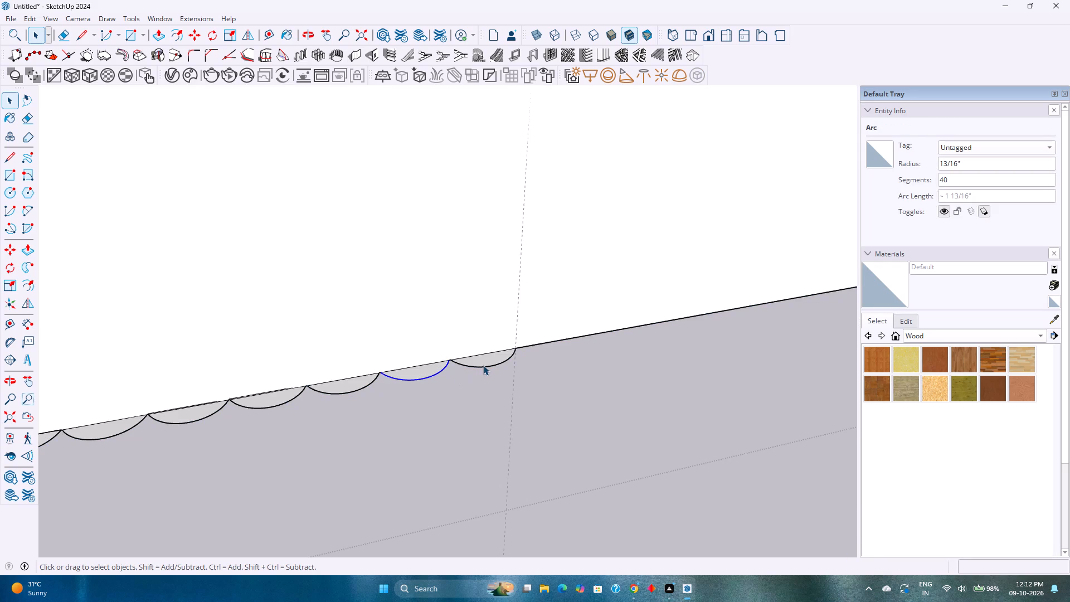
pyautogui.click(479, 368)
pyautogui.rightClick(479, 368)
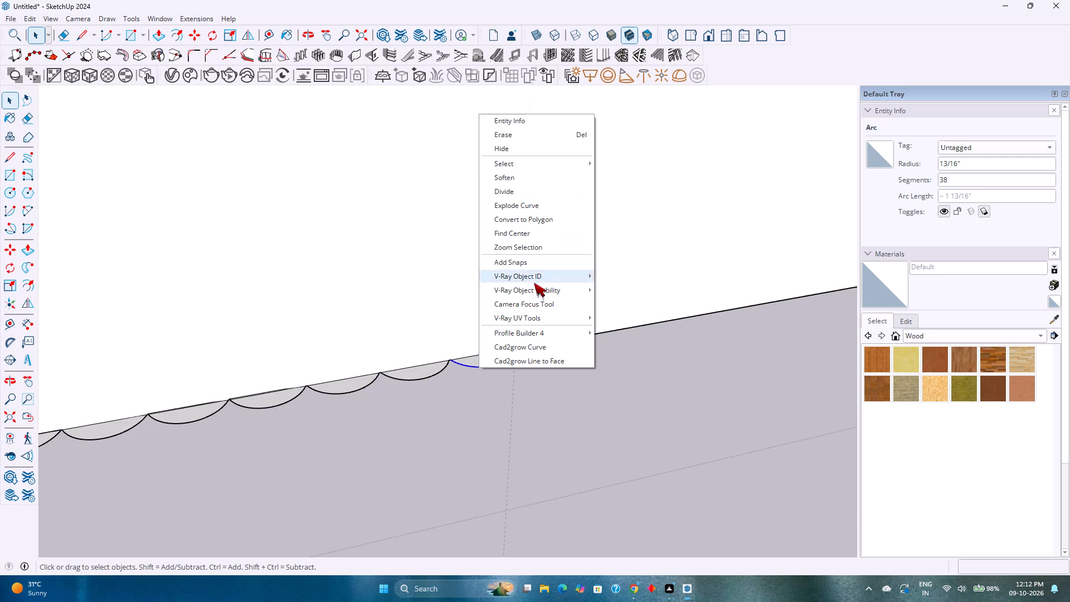
pyautogui.scroll(-3, 446, 396)
pyautogui.click(338, 423)
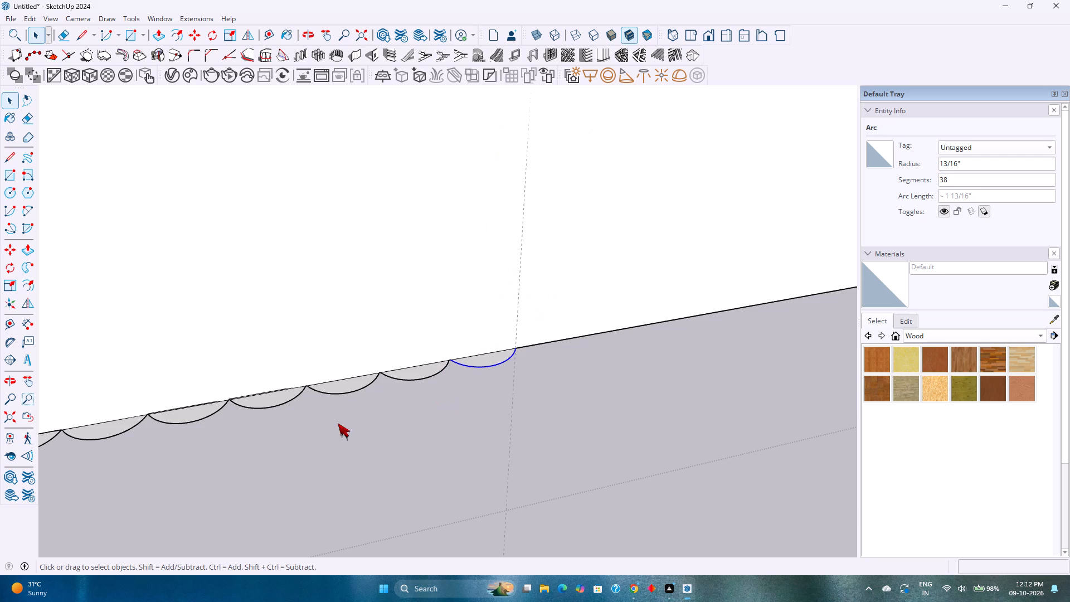
# Erase all ten semicircle arcs along the panel's bottom edge, from the centre guide line to the corner.
pyautogui.scroll(-12, 454, 391)
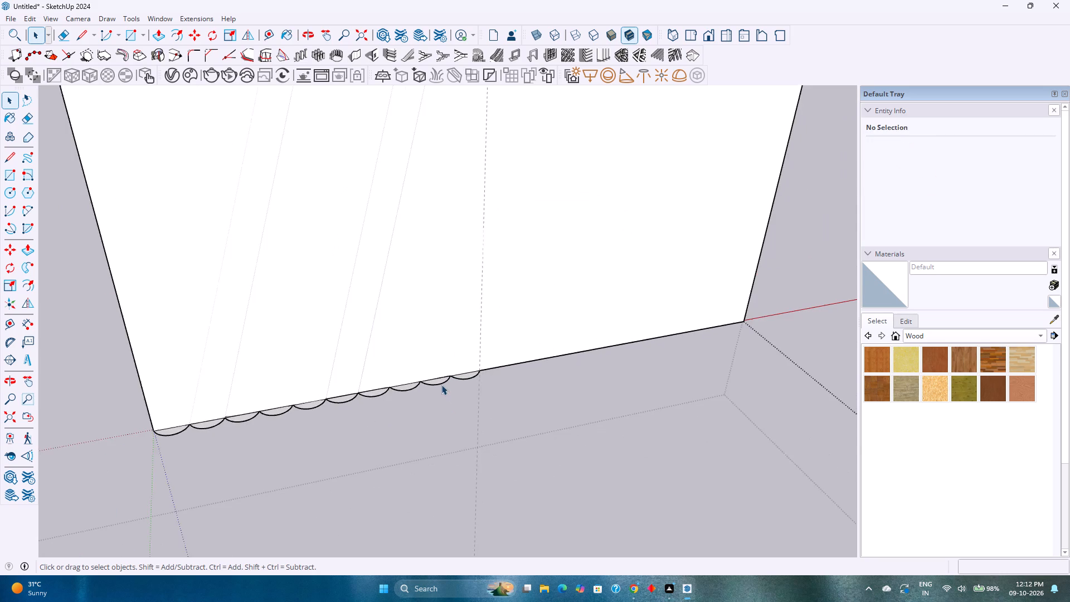
pyautogui.scroll(-1, 441, 385)
pyautogui.scroll(-2, 264, 405)
pyautogui.scroll(-1, 341, 380)
pyautogui.moveTo(341, 379); pyautogui.dragTo(408, 357, button='middle')
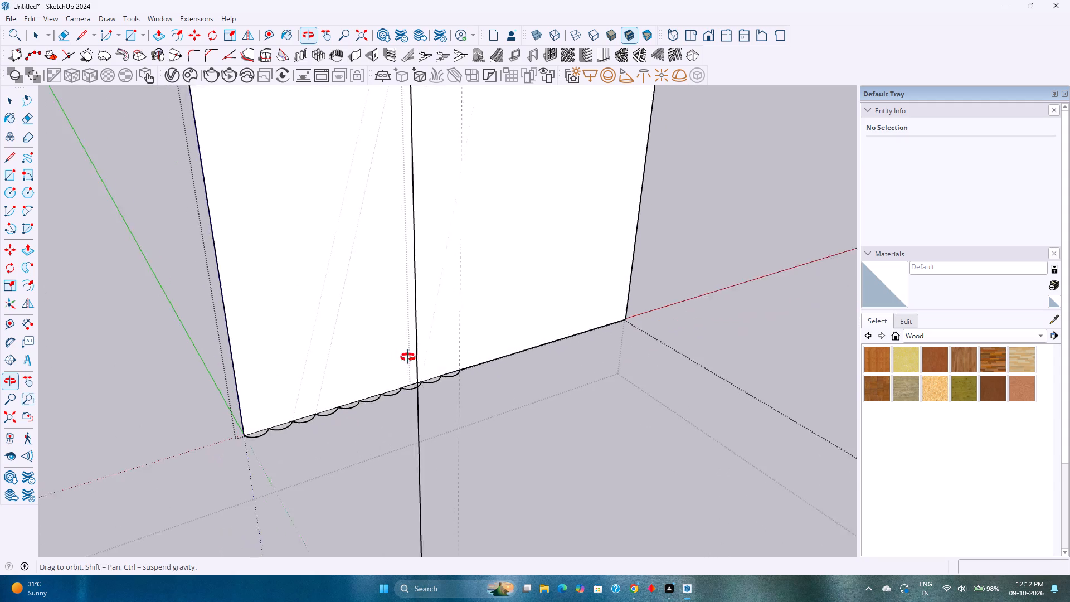
pyautogui.moveTo(408, 357); pyautogui.dragTo(420, 347, button='middle')
pyautogui.keyDown('shift'); pyautogui.moveTo(307, 340); pyautogui.dragTo(424, 213, button='middle'); pyautogui.keyUp('shift')
pyautogui.moveTo(463, 241); pyautogui.dragTo(206, 402, button='middle')
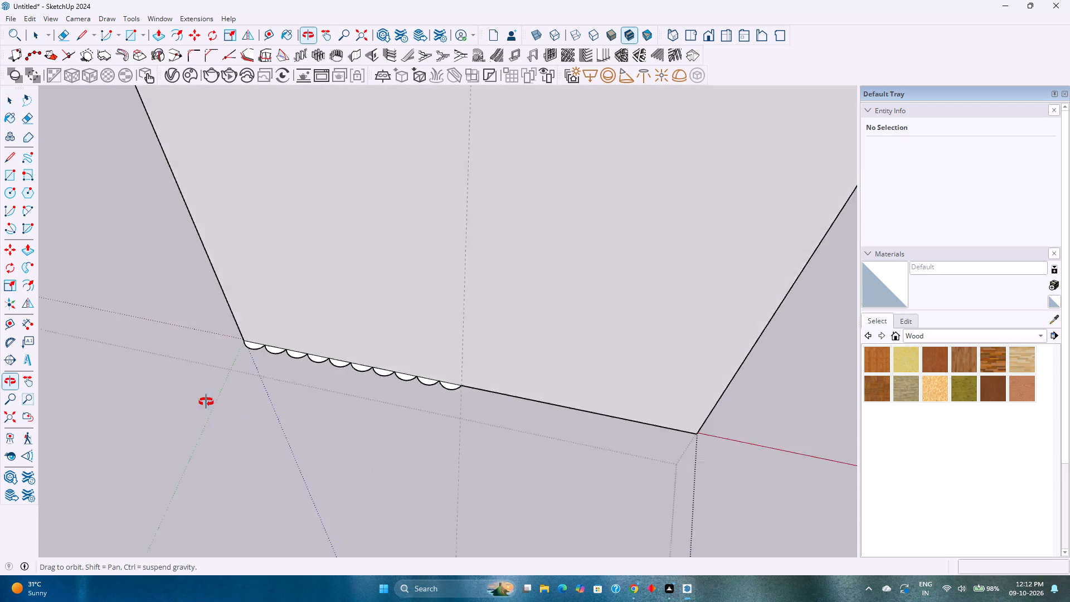
pyautogui.moveTo(206, 402); pyautogui.dragTo(187, 380, button='middle')
pyautogui.scroll(6, 356, 382)
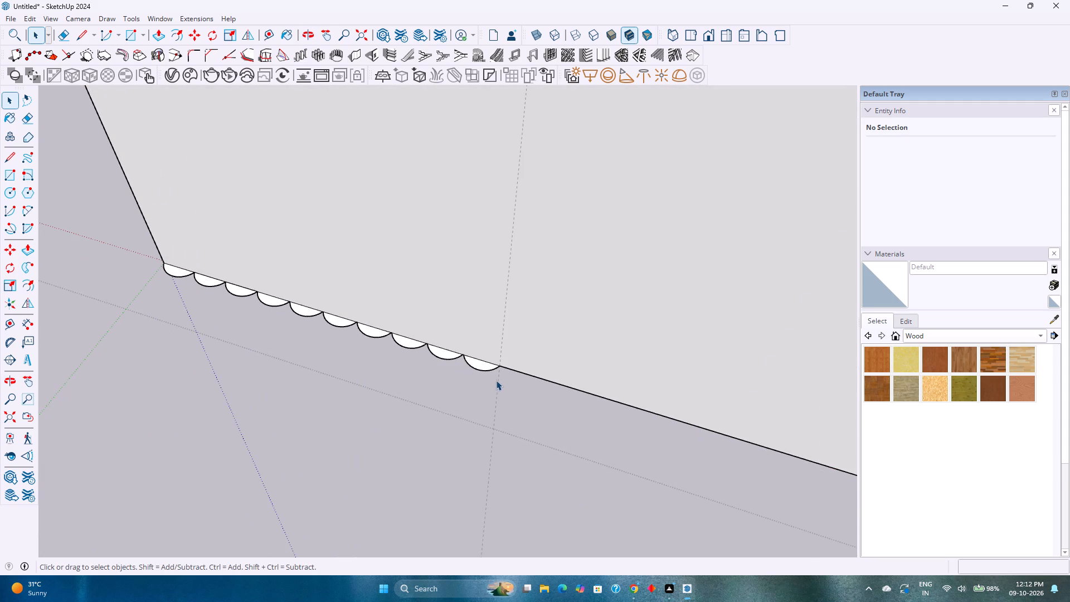
pyautogui.press('e')
pyautogui.moveTo(491, 376); pyautogui.dragTo(442, 356)
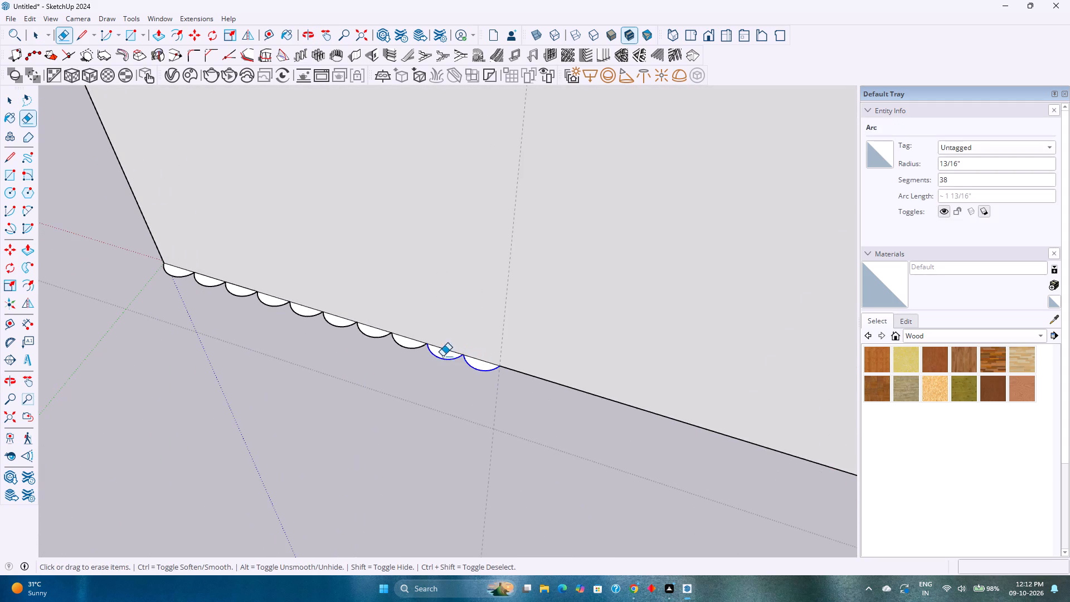
pyautogui.moveTo(442, 356); pyautogui.dragTo(303, 314)
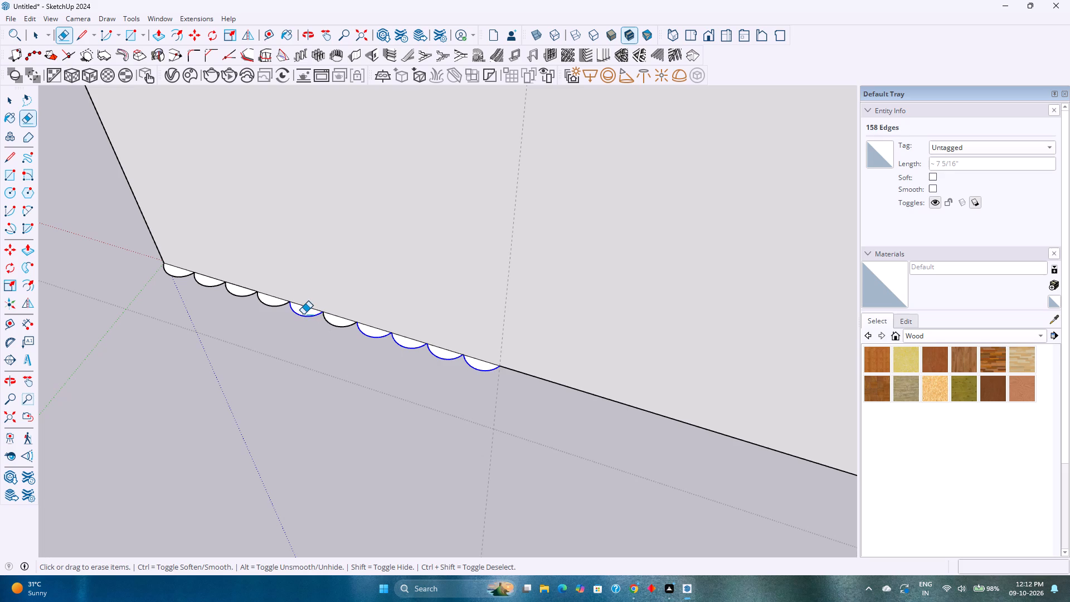
pyautogui.moveTo(303, 314); pyautogui.dragTo(236, 295)
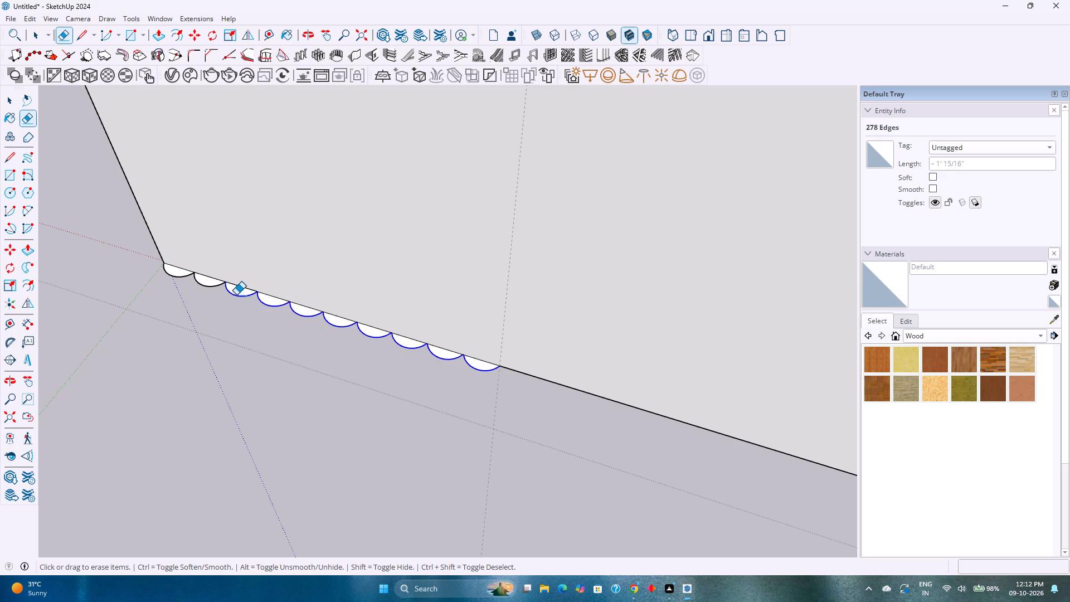
pyautogui.moveTo(236, 295); pyautogui.dragTo(173, 275)
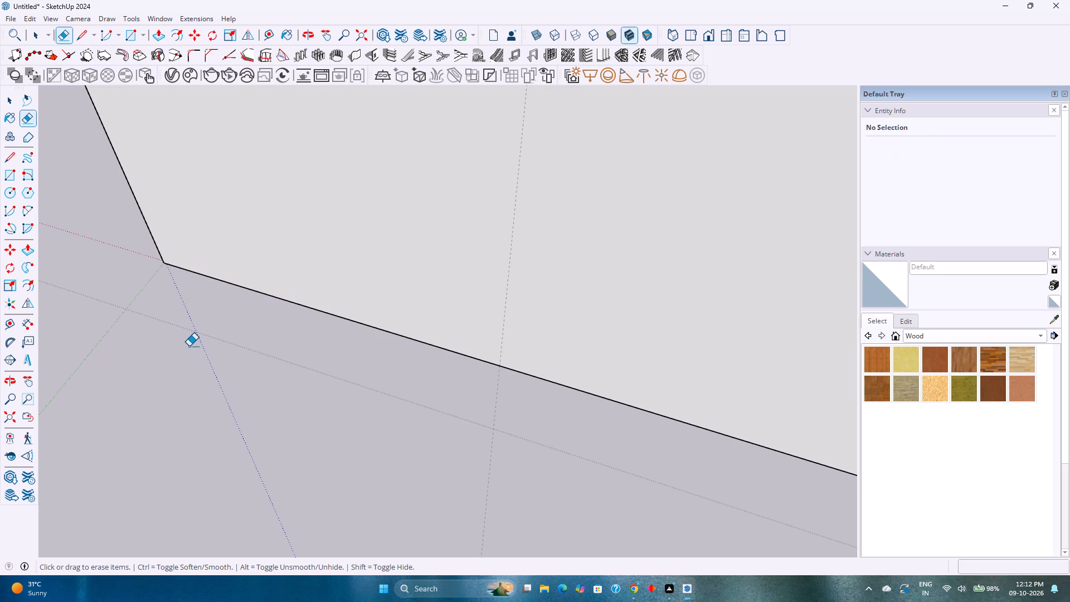
pyautogui.scroll(-3, 189, 346)
pyautogui.rightClick(189, 346)
pyautogui.press('Escape')
pyautogui.moveTo(188, 347); pyautogui.dragTo(302, 350, button='middle')
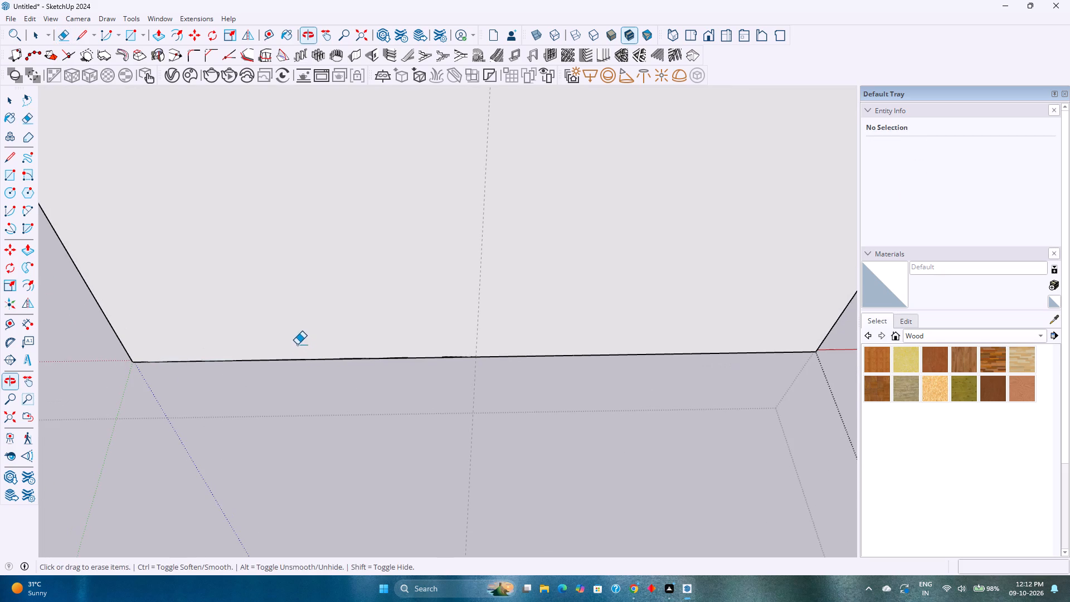
pyautogui.press('space')
# Draw a semicircular arc 2" wide with a 1" bulge on the bottom edge, starting at the panel corner, locked to the green axis.
pyautogui.keyDown('shift'); pyautogui.moveTo(193, 401); pyautogui.dragTo(374, 279, button='middle'); pyautogui.keyUp('shift')
pyautogui.moveTo(395, 292); pyautogui.dragTo(407, 309, button='middle')
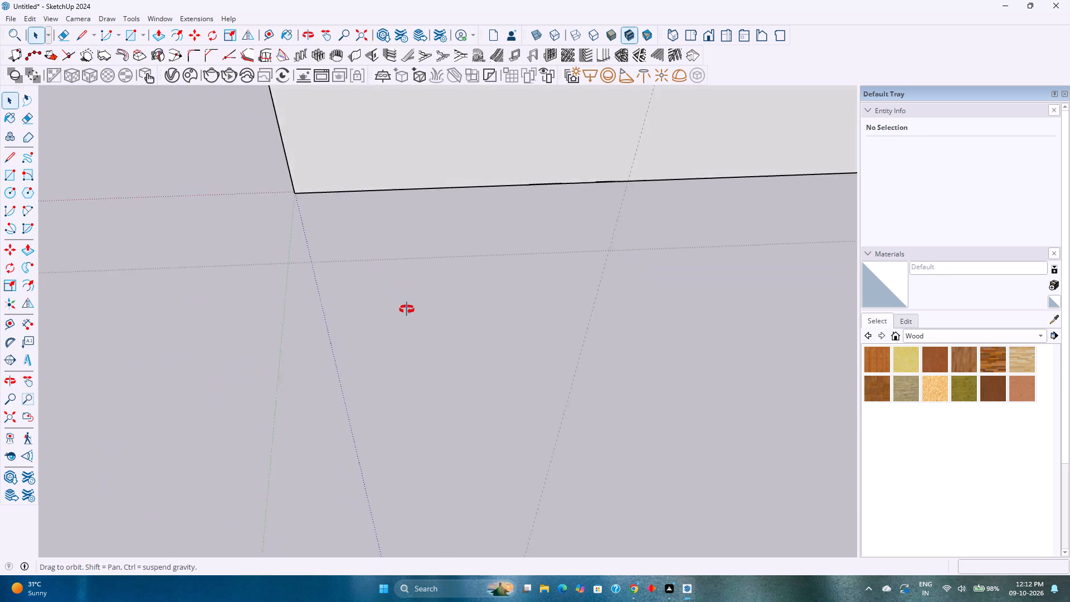
pyautogui.moveTo(407, 309); pyautogui.dragTo(528, 317, button='middle')
pyautogui.scroll(-9, 531, 316)
pyautogui.scroll(10, 300, 280)
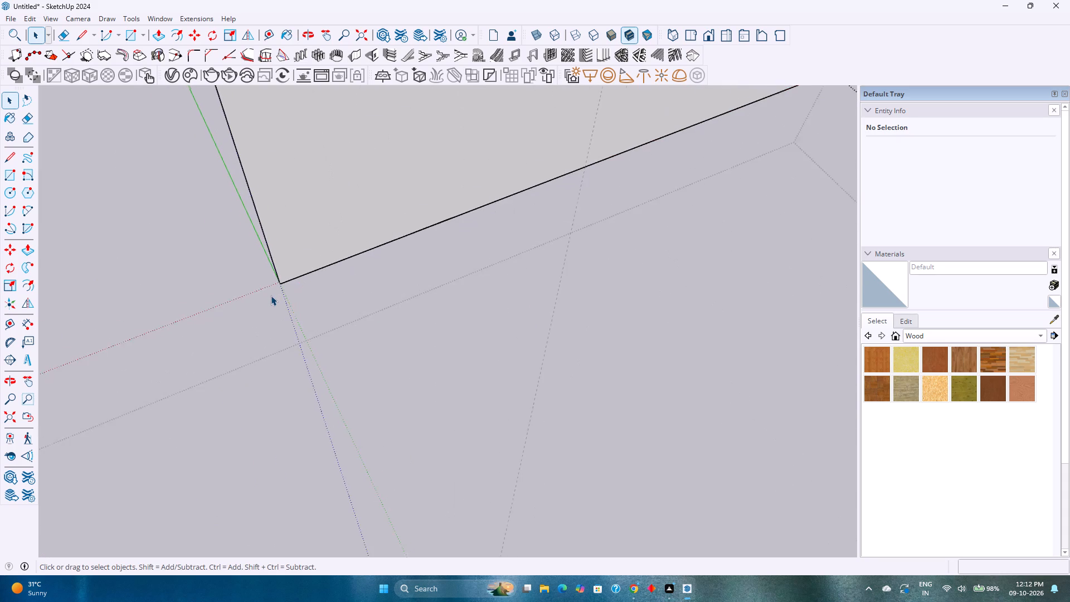
pyautogui.scroll(3, 271, 295)
pyautogui.press('a')
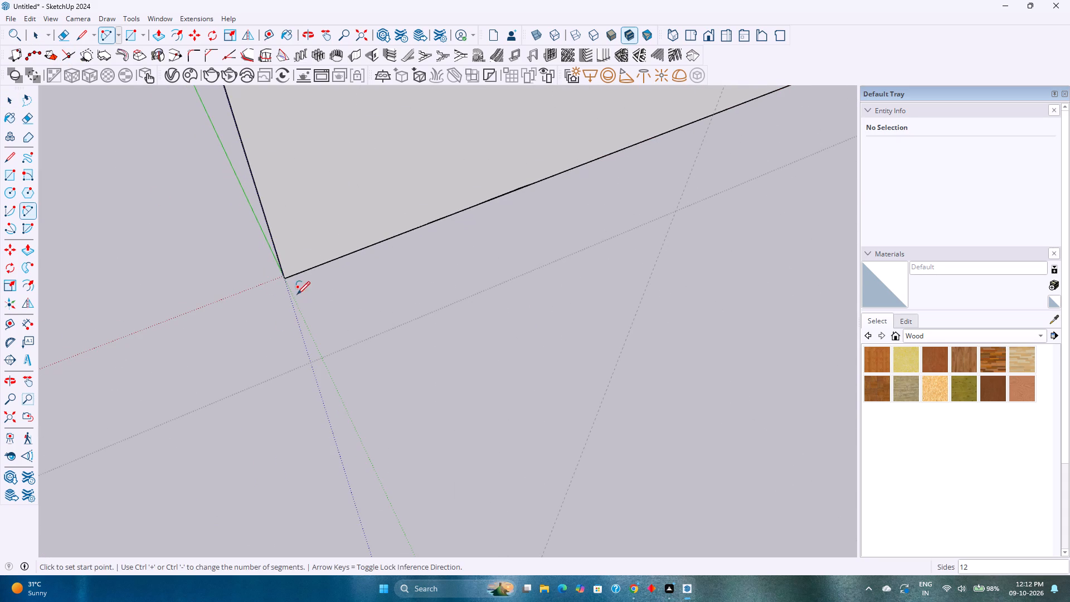
pyautogui.click(286, 277)
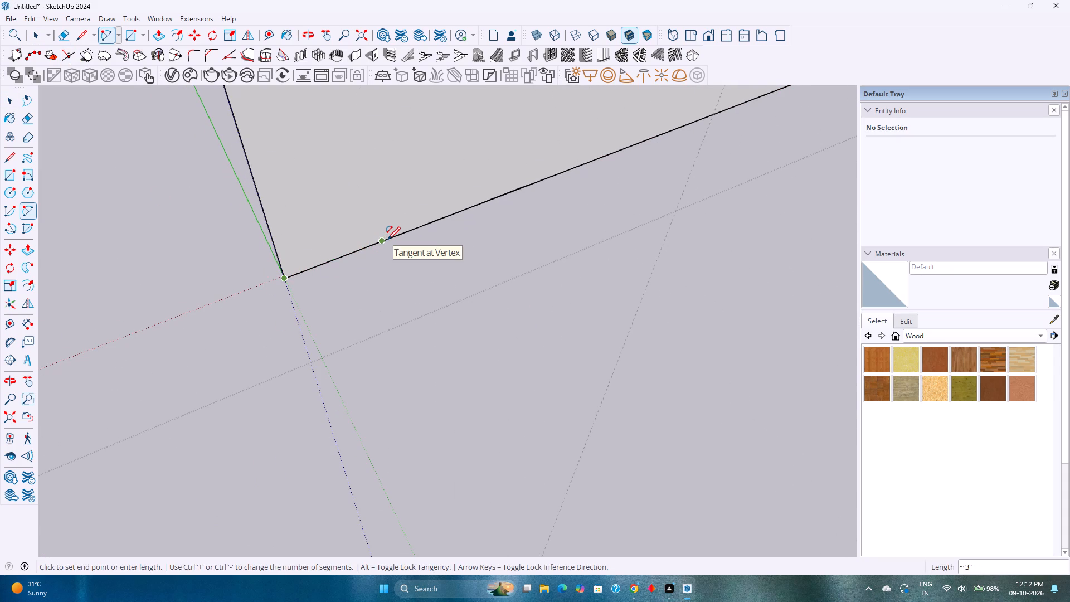
pyautogui.click(350, 255)
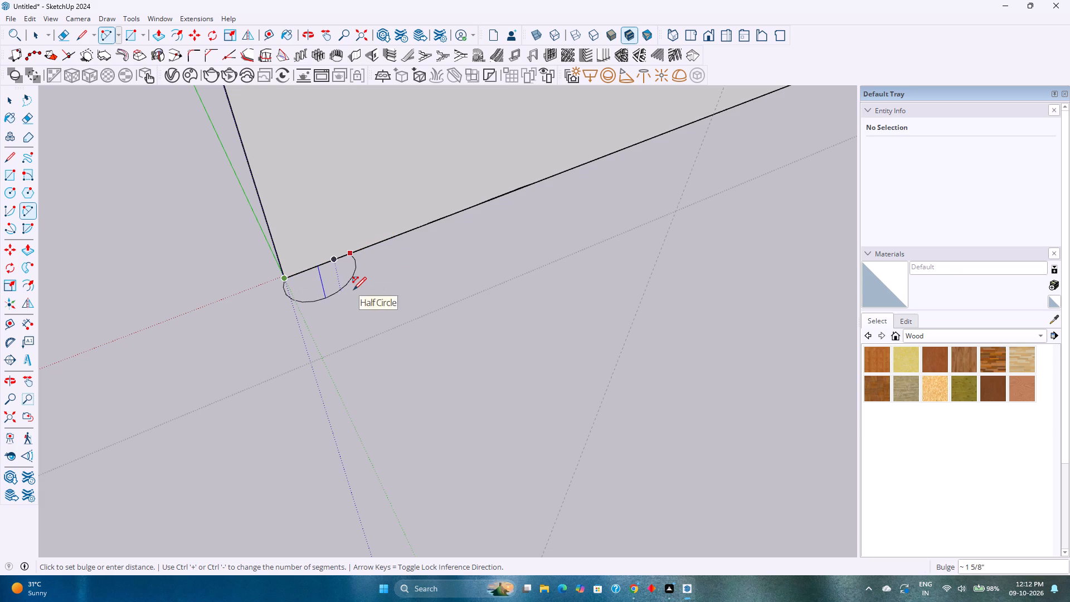
pyautogui.press('Left')
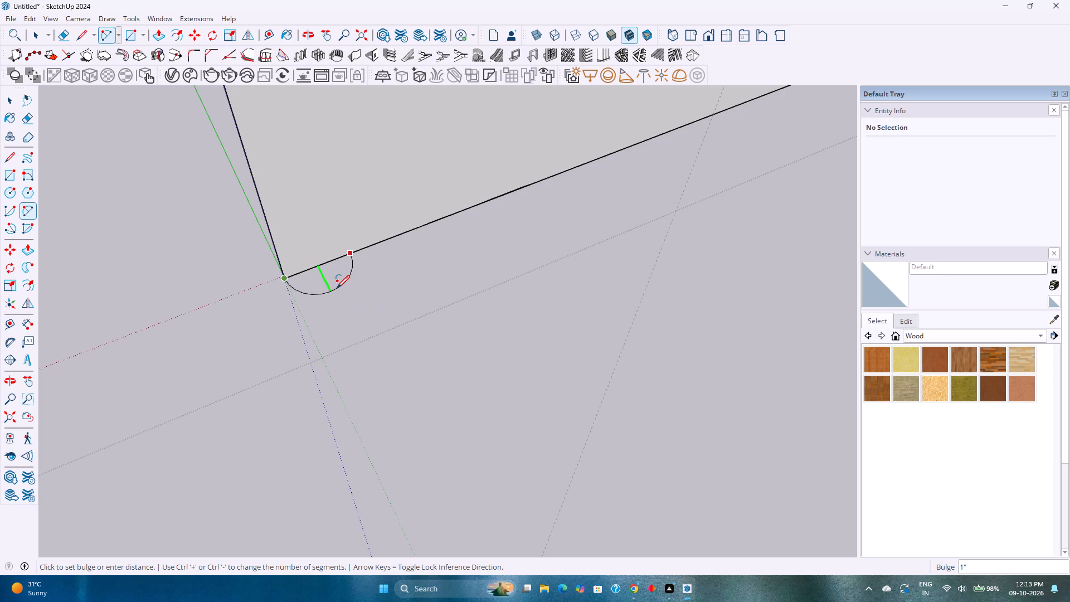
pyautogui.click(337, 288)
pyautogui.scroll(8, 334, 285)
pyautogui.press('space')
# Reverse the new semicircle's face so its front side shows.
pyautogui.click(333, 283)
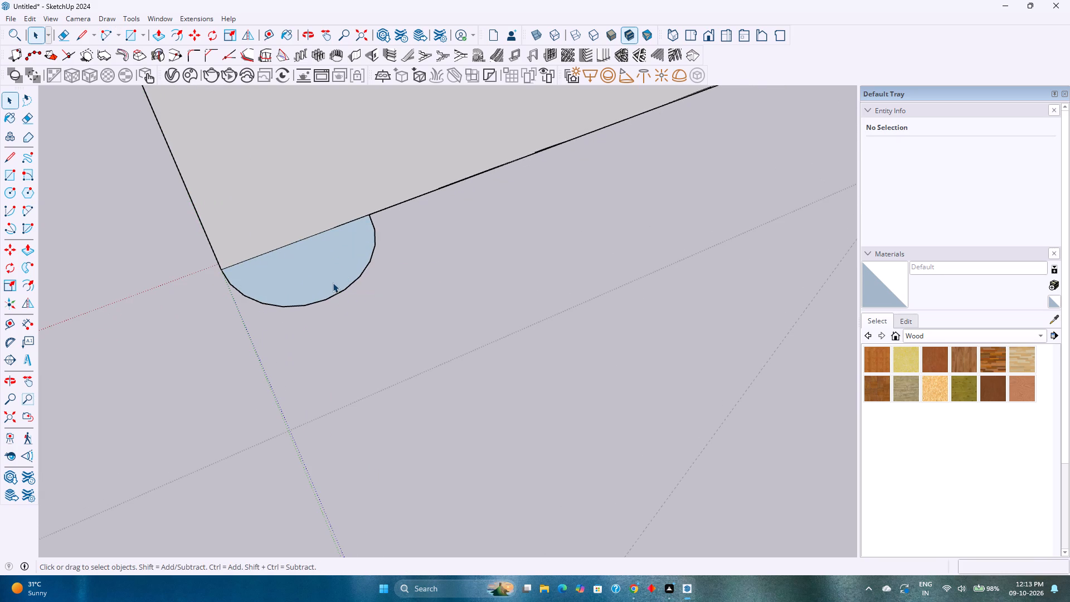
pyautogui.rightClick(334, 281)
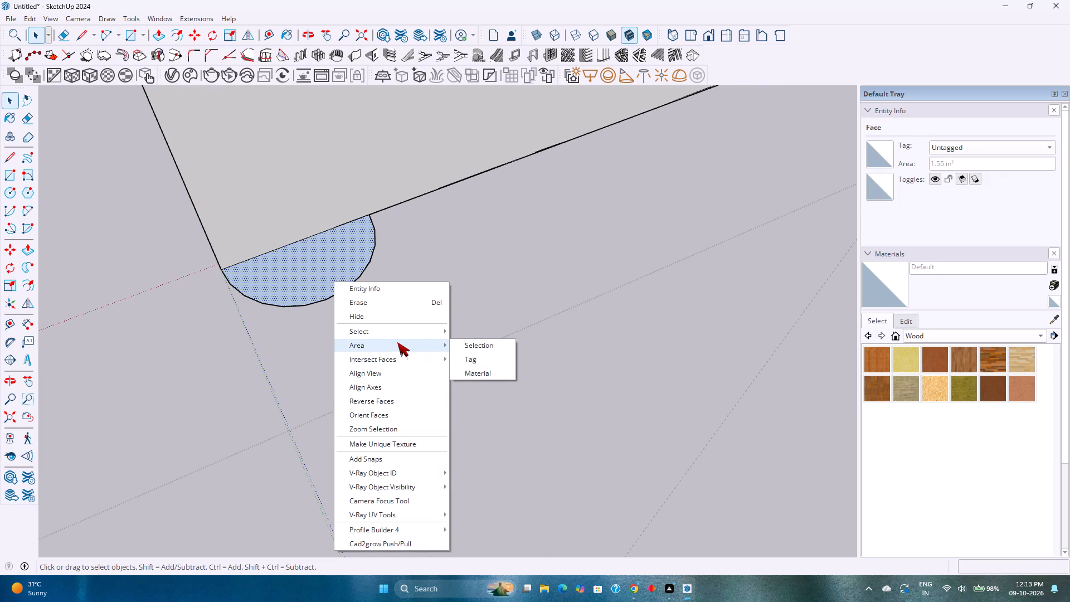
pyautogui.click(380, 404)
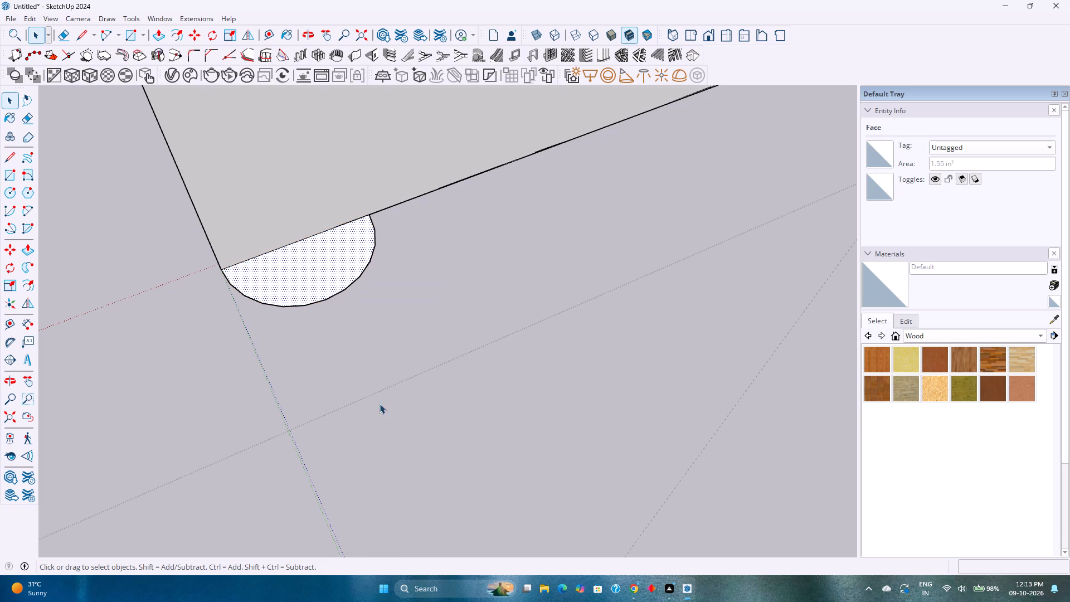
pyautogui.rightClick(315, 275)
pyautogui.click(351, 411)
# Set the semicircular arc's segment count to 60.
pyautogui.click(337, 293)
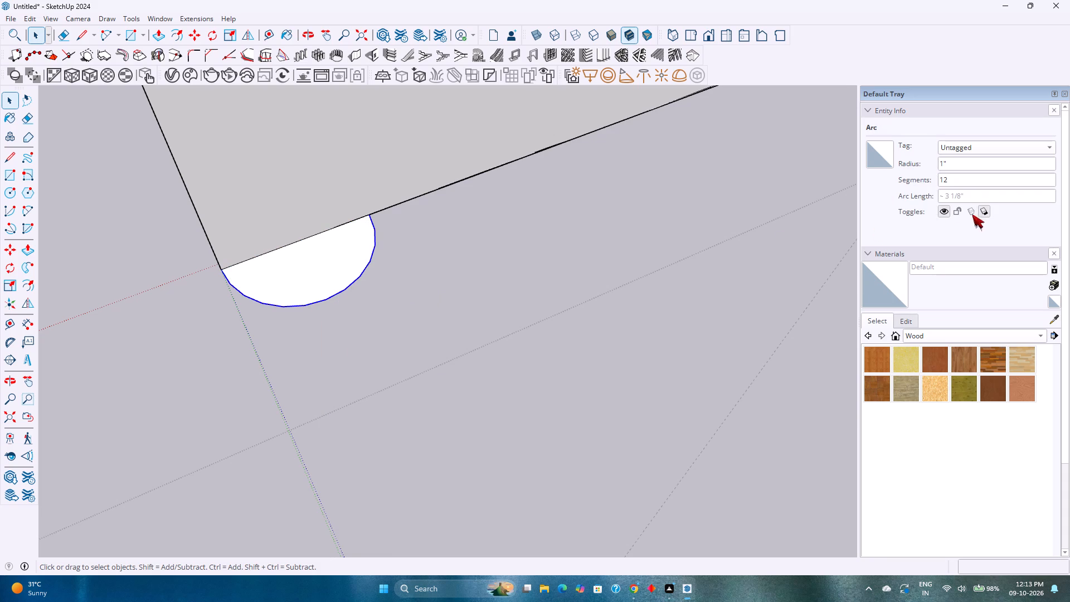
pyautogui.doubleClick(965, 183)
pyautogui.write('60')
pyautogui.press('Return')
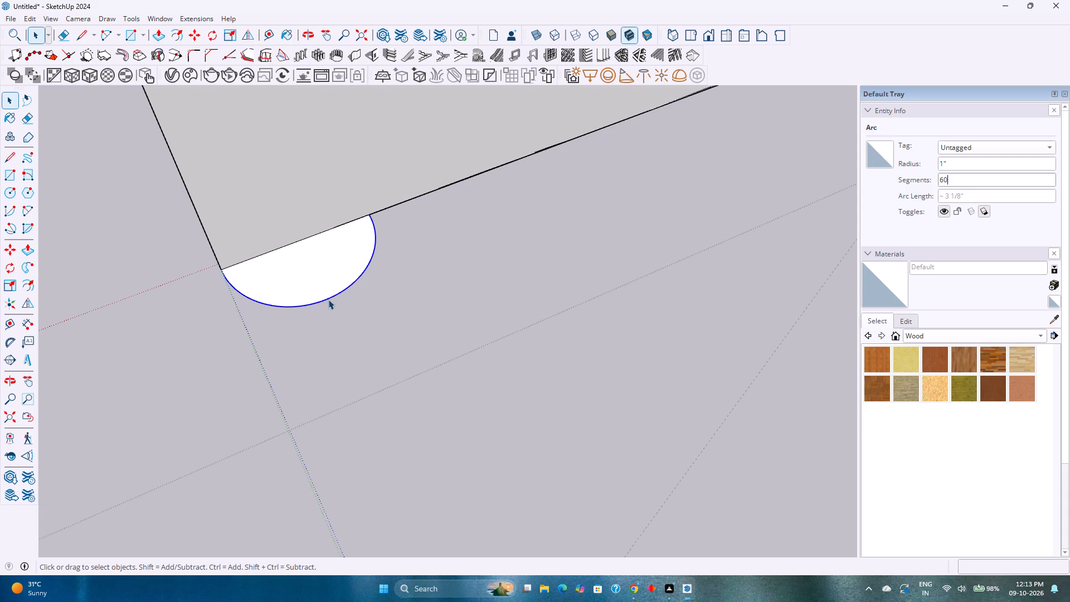
# Select the semicircle's face with its bounding edges and weld the edges into one curve.
pyautogui.doubleClick(332, 287)
pyautogui.rightClick(332, 287)
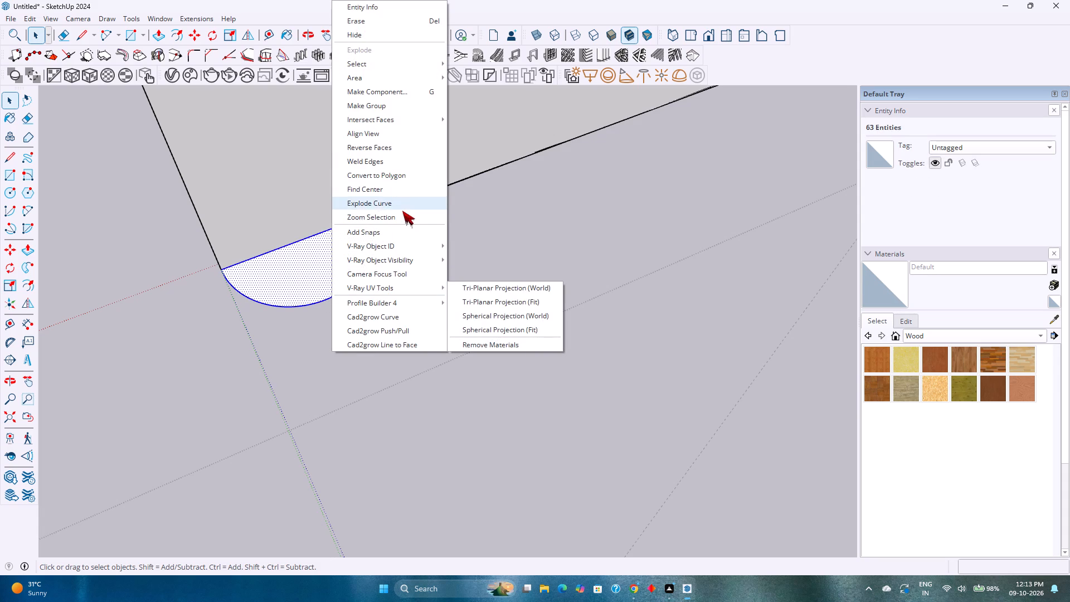
pyautogui.click(402, 165)
# Copy the selected semicircle along the bottom edge by 1' 1", placing its outer endpoint on the centre guide.
pyautogui.scroll(-11, 331, 369)
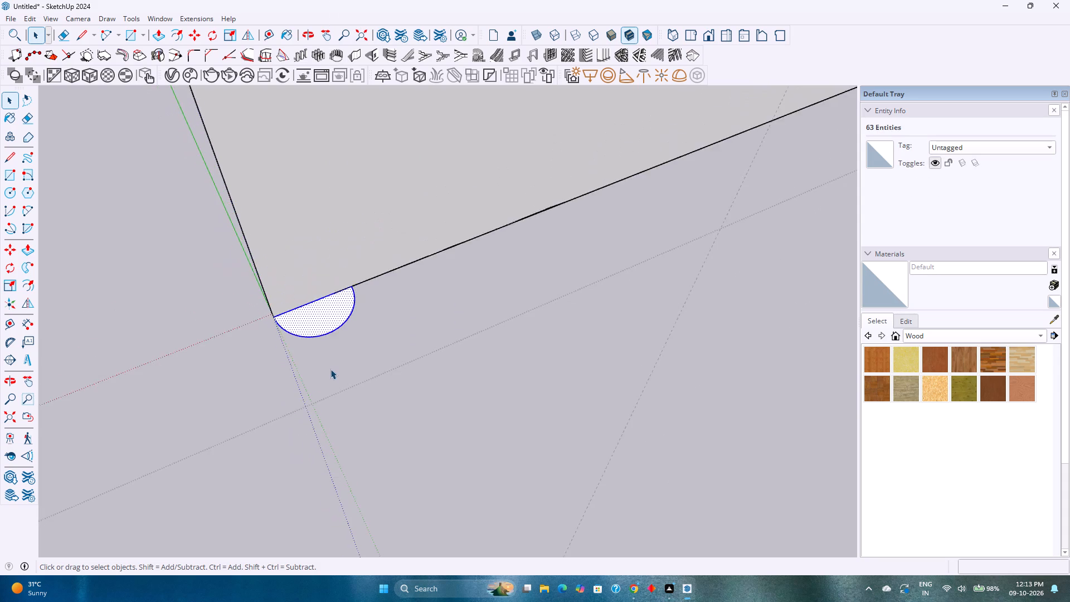
pyautogui.scroll(-8, 330, 369)
pyautogui.press('m')
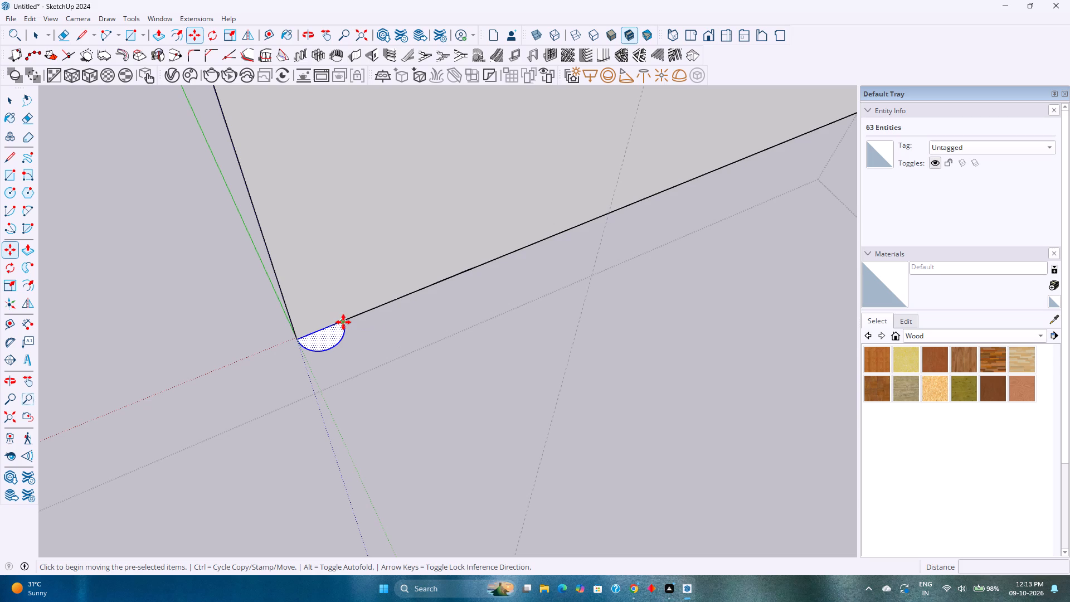
pyautogui.scroll(6, 343, 320)
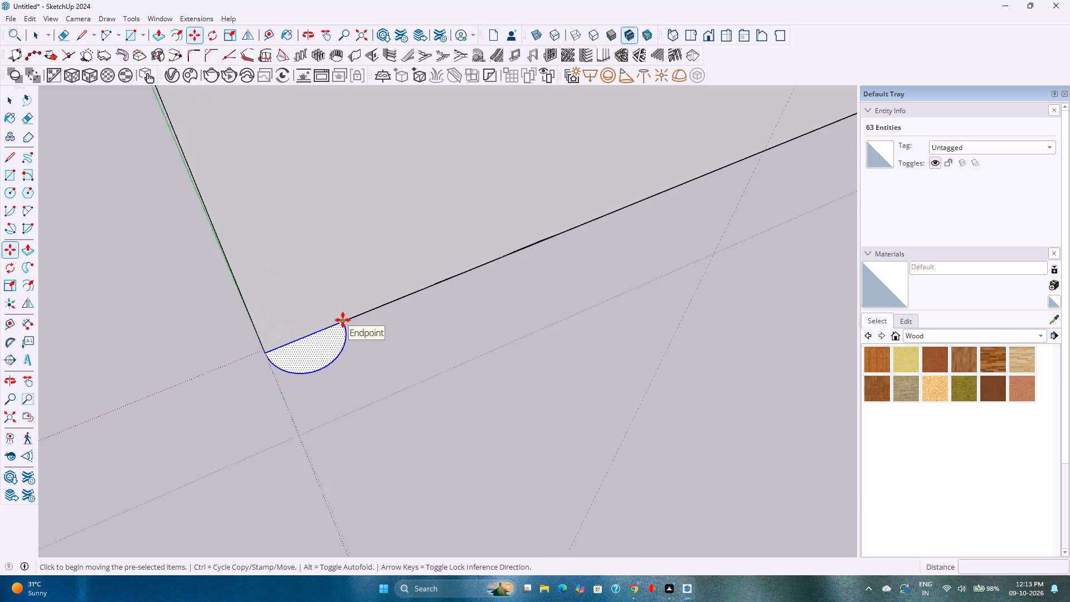
pyautogui.scroll(2, 343, 320)
pyautogui.click(343, 320)
pyautogui.scroll(-11, 385, 309)
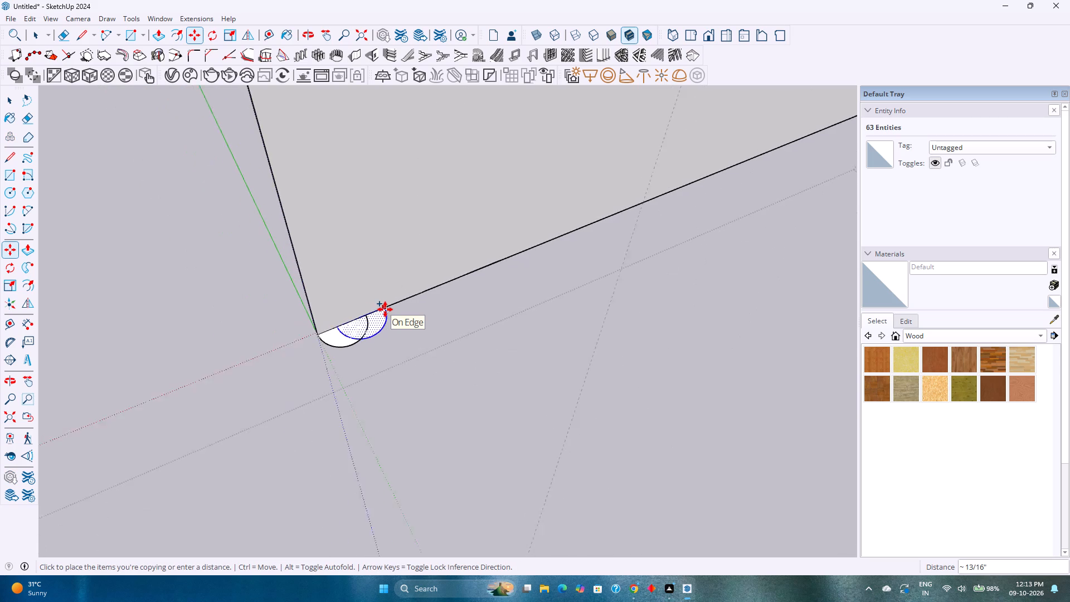
pyautogui.scroll(-1, 385, 309)
pyautogui.keyDown('shift'); pyautogui.moveTo(400, 309); pyautogui.dragTo(339, 371, button='middle'); pyautogui.keyUp('shift')
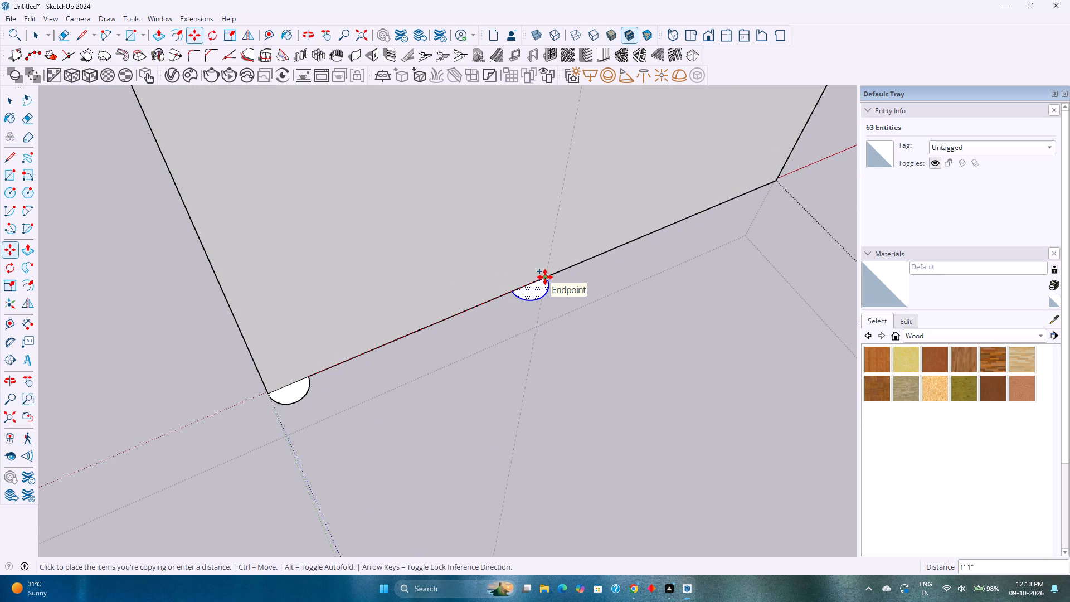
pyautogui.scroll(20, 545, 277)
pyautogui.scroll(5, 545, 277)
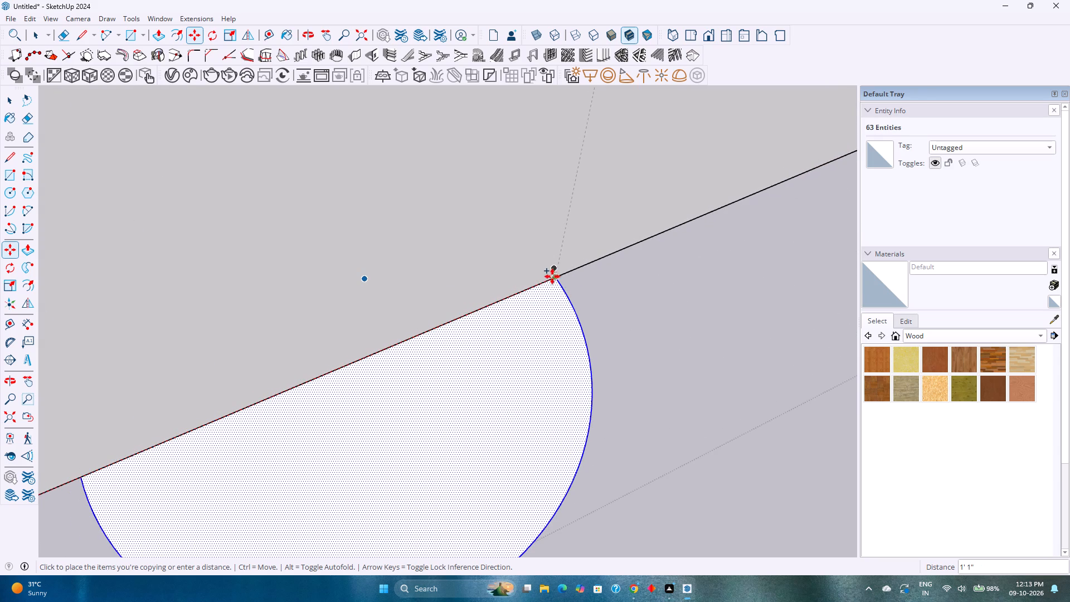
pyautogui.click(558, 275)
pyautogui.scroll(-7, 558, 275)
pyautogui.moveTo(536, 300); pyautogui.dragTo(465, 324, button='middle')
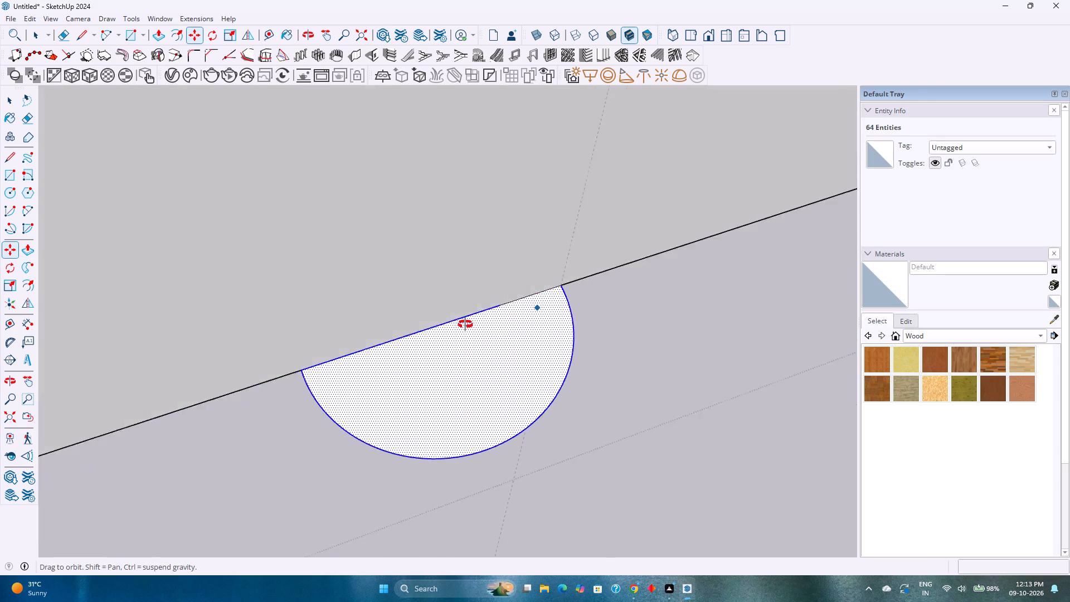
pyautogui.moveTo(465, 324); pyautogui.dragTo(362, 343, button='middle')
pyautogui.scroll(-20, 362, 343)
pyautogui.scroll(-1, 362, 343)
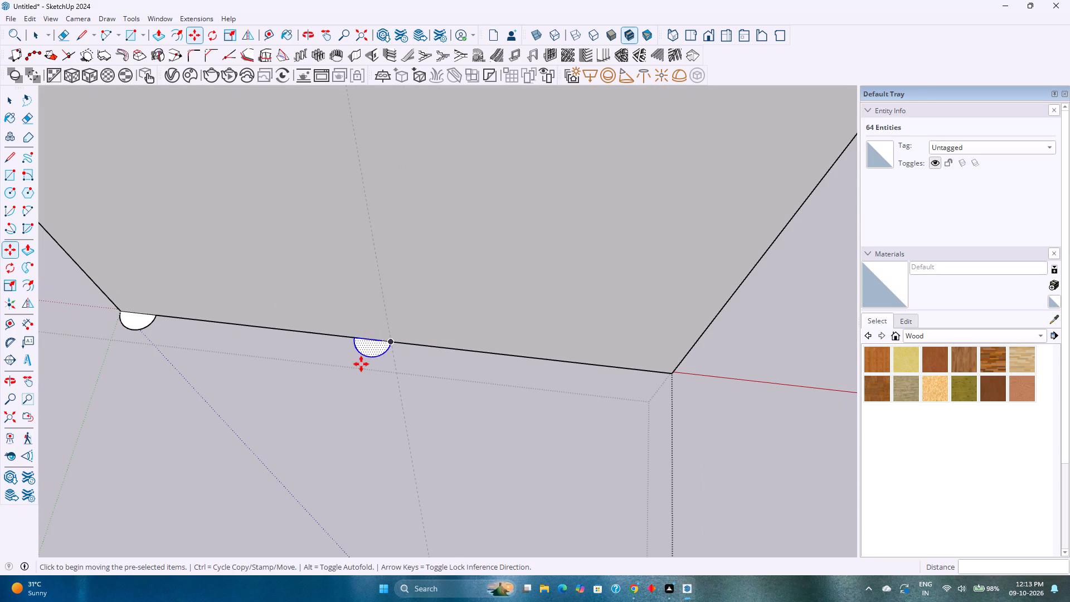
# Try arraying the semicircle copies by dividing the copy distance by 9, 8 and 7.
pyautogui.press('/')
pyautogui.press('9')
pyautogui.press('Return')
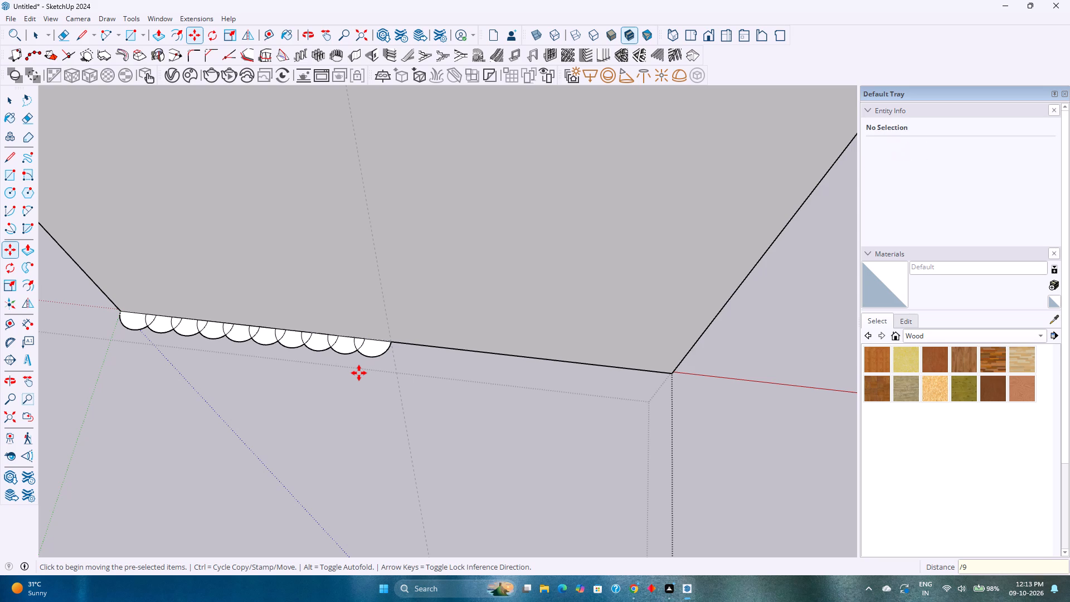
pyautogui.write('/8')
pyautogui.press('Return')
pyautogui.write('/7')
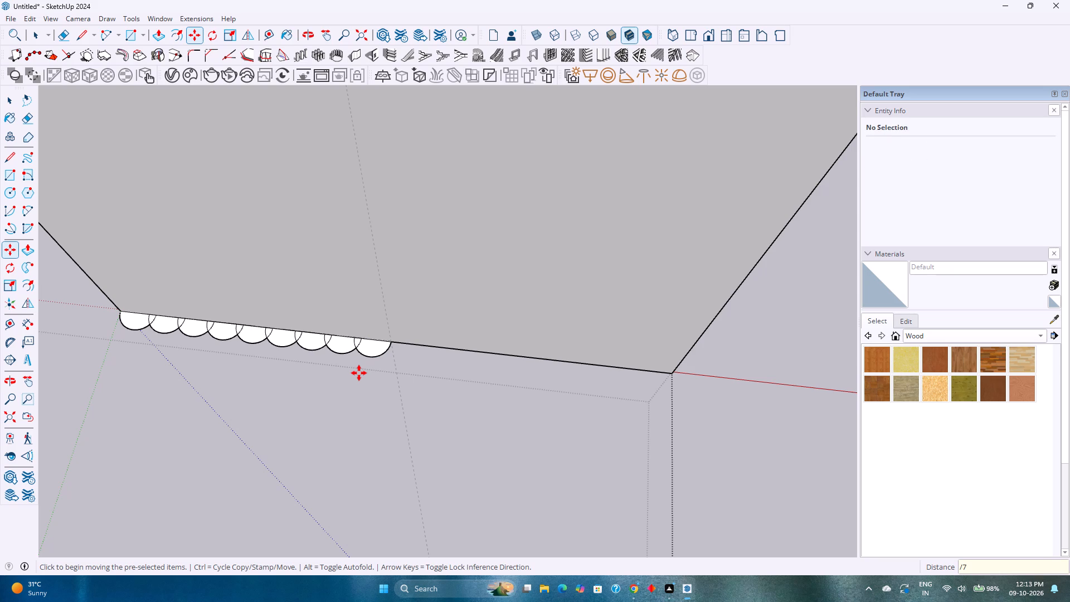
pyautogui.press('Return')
# Divide the copy distance by 6 to space the semicircles evenly between the panel corner and the centre guide.
pyautogui.write('/6')
pyautogui.press('Return')
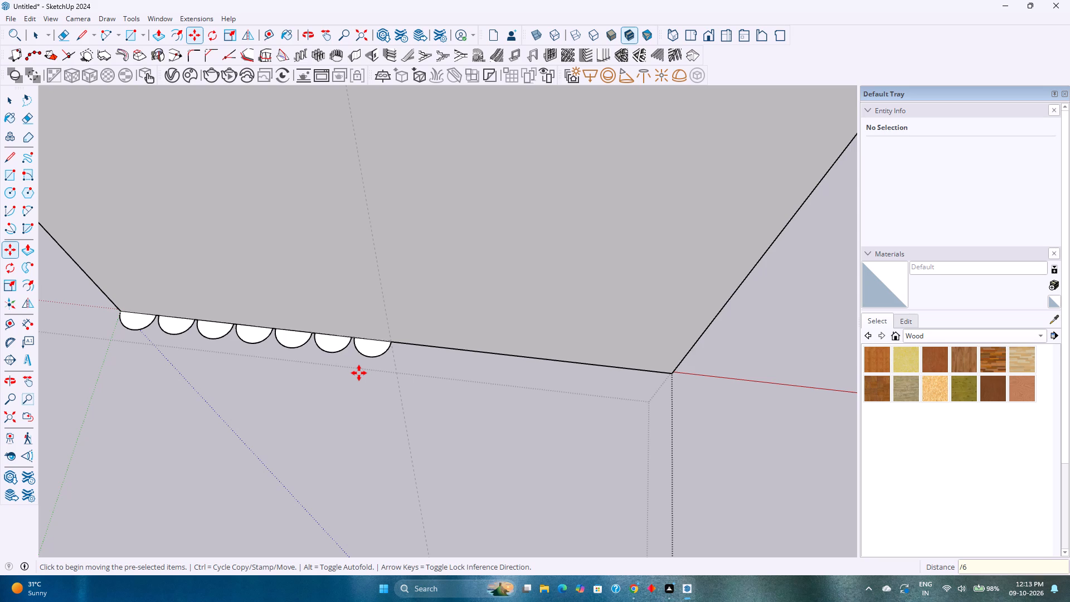
pyautogui.press('space')
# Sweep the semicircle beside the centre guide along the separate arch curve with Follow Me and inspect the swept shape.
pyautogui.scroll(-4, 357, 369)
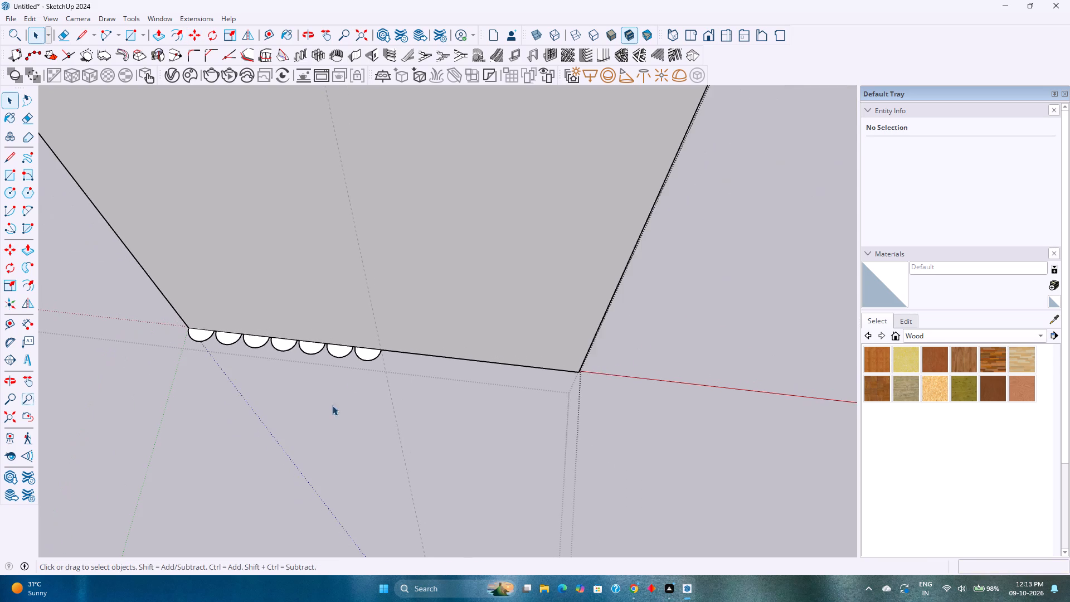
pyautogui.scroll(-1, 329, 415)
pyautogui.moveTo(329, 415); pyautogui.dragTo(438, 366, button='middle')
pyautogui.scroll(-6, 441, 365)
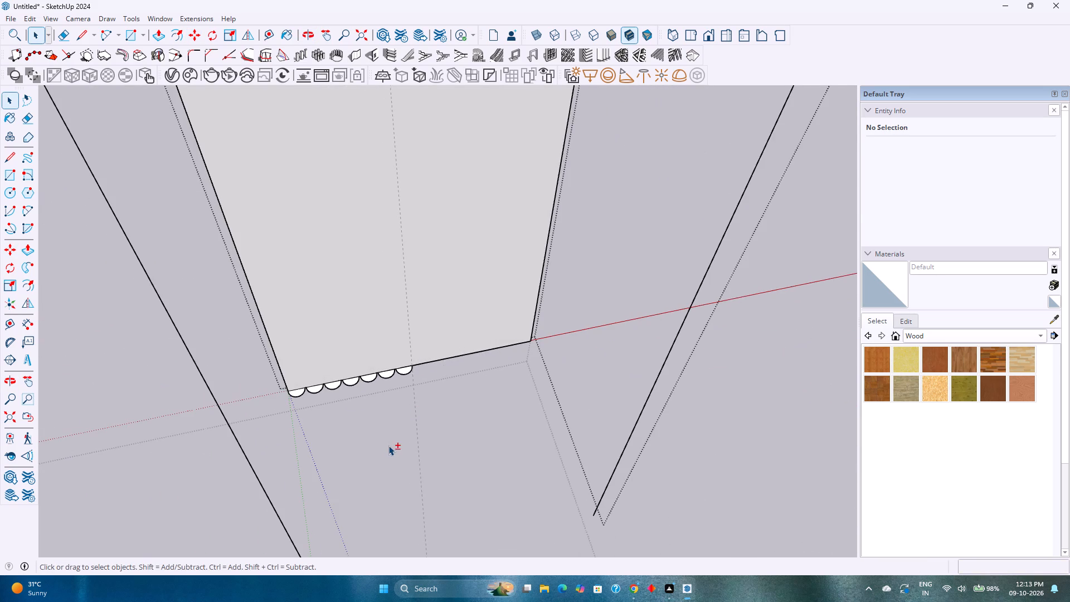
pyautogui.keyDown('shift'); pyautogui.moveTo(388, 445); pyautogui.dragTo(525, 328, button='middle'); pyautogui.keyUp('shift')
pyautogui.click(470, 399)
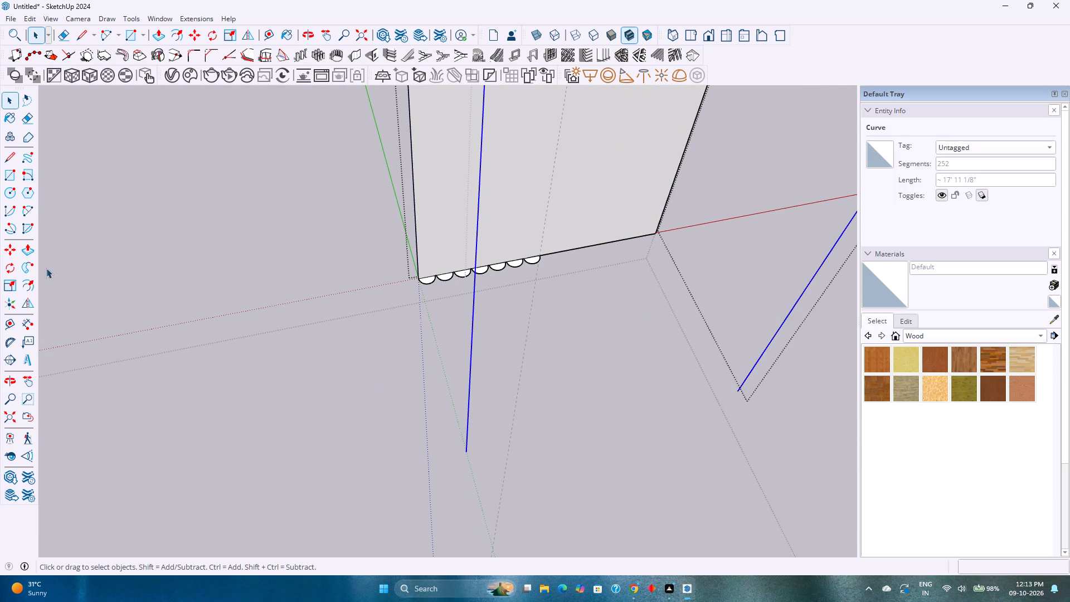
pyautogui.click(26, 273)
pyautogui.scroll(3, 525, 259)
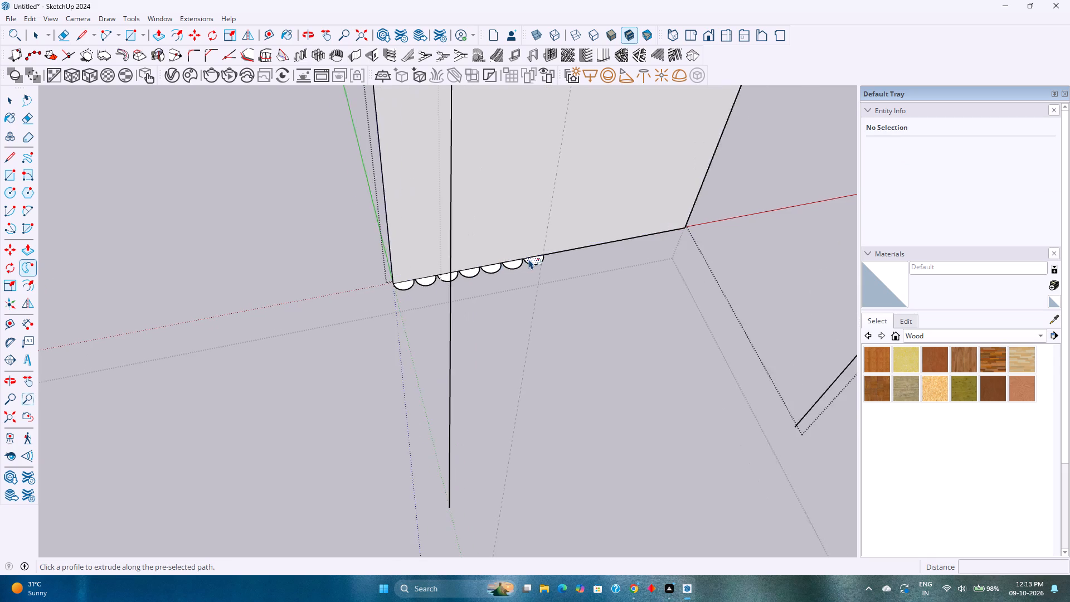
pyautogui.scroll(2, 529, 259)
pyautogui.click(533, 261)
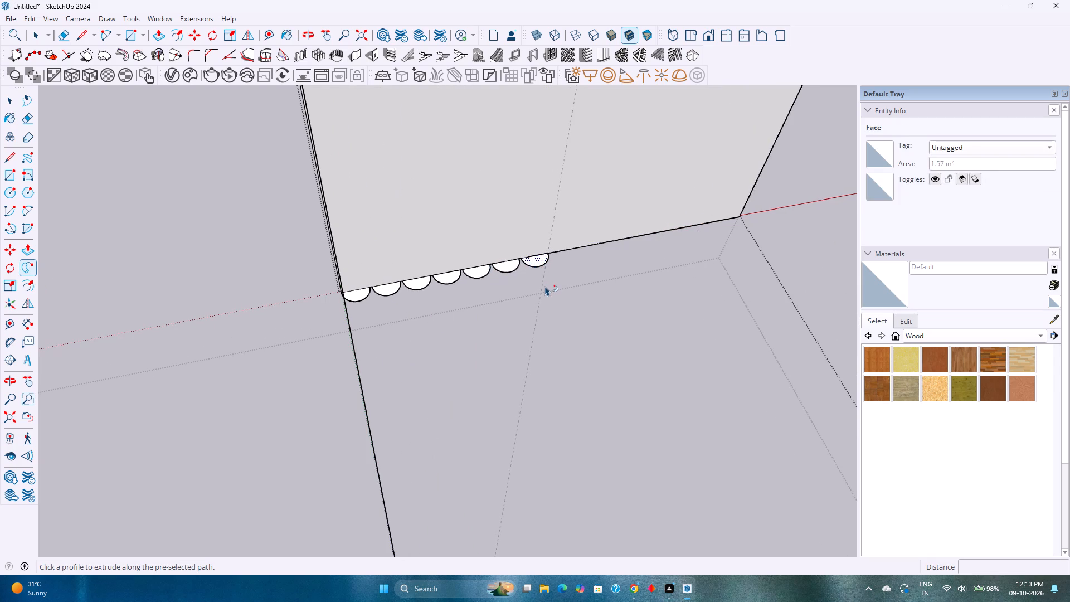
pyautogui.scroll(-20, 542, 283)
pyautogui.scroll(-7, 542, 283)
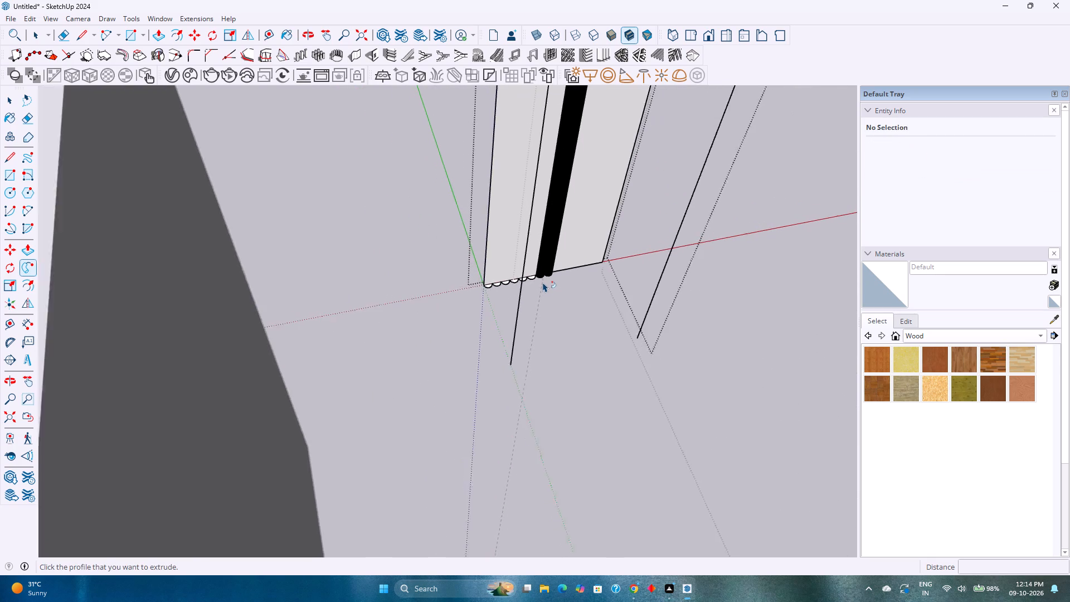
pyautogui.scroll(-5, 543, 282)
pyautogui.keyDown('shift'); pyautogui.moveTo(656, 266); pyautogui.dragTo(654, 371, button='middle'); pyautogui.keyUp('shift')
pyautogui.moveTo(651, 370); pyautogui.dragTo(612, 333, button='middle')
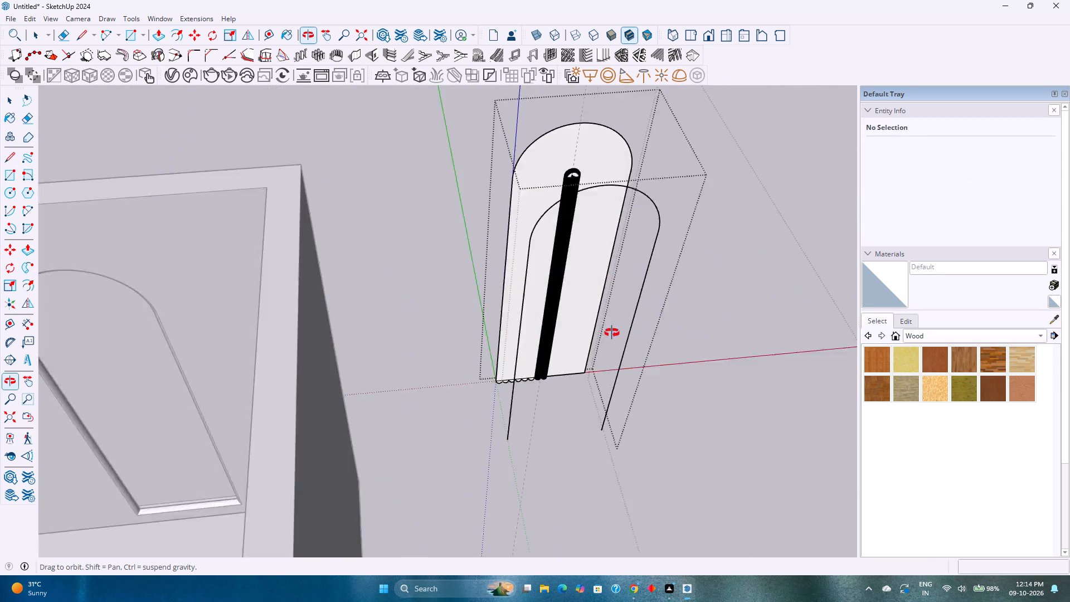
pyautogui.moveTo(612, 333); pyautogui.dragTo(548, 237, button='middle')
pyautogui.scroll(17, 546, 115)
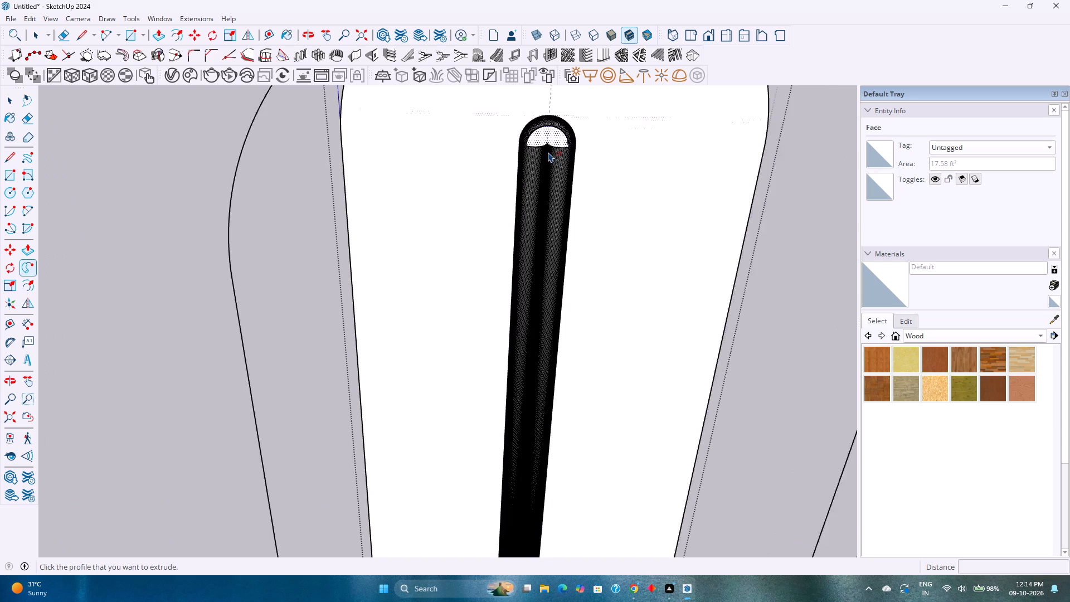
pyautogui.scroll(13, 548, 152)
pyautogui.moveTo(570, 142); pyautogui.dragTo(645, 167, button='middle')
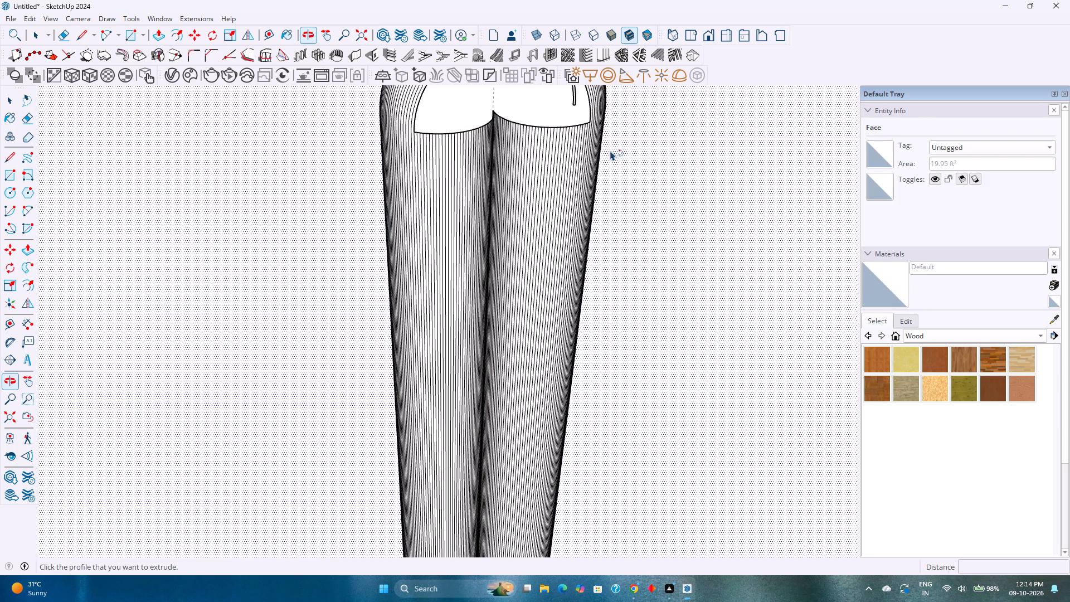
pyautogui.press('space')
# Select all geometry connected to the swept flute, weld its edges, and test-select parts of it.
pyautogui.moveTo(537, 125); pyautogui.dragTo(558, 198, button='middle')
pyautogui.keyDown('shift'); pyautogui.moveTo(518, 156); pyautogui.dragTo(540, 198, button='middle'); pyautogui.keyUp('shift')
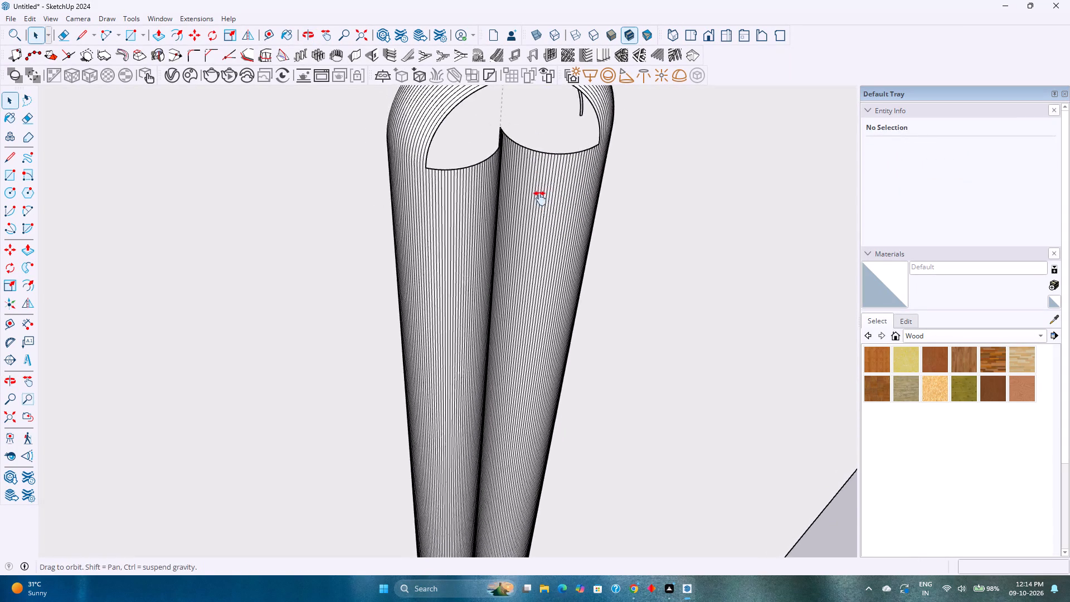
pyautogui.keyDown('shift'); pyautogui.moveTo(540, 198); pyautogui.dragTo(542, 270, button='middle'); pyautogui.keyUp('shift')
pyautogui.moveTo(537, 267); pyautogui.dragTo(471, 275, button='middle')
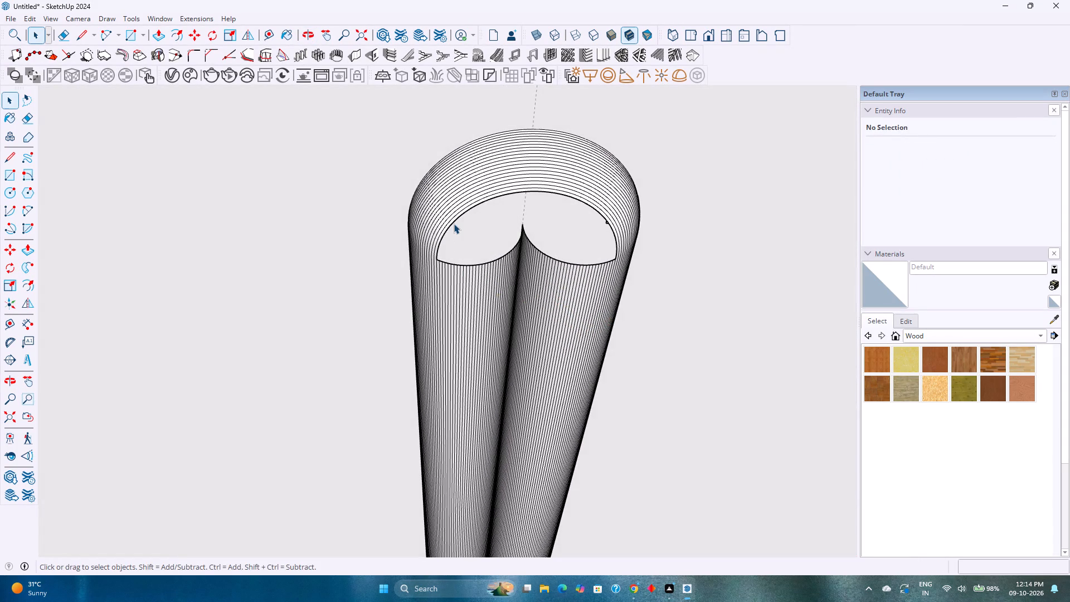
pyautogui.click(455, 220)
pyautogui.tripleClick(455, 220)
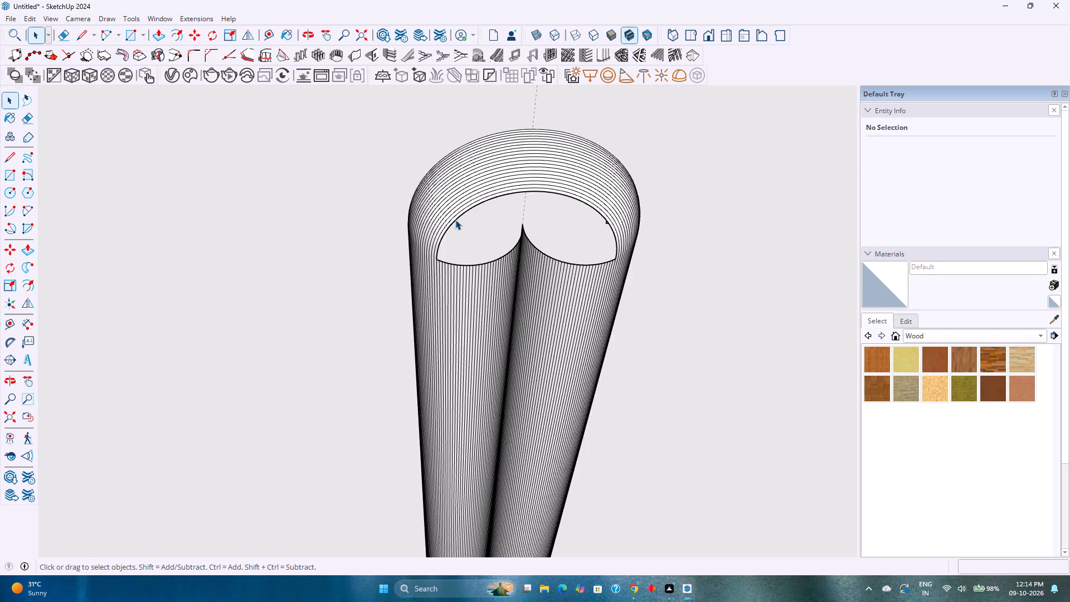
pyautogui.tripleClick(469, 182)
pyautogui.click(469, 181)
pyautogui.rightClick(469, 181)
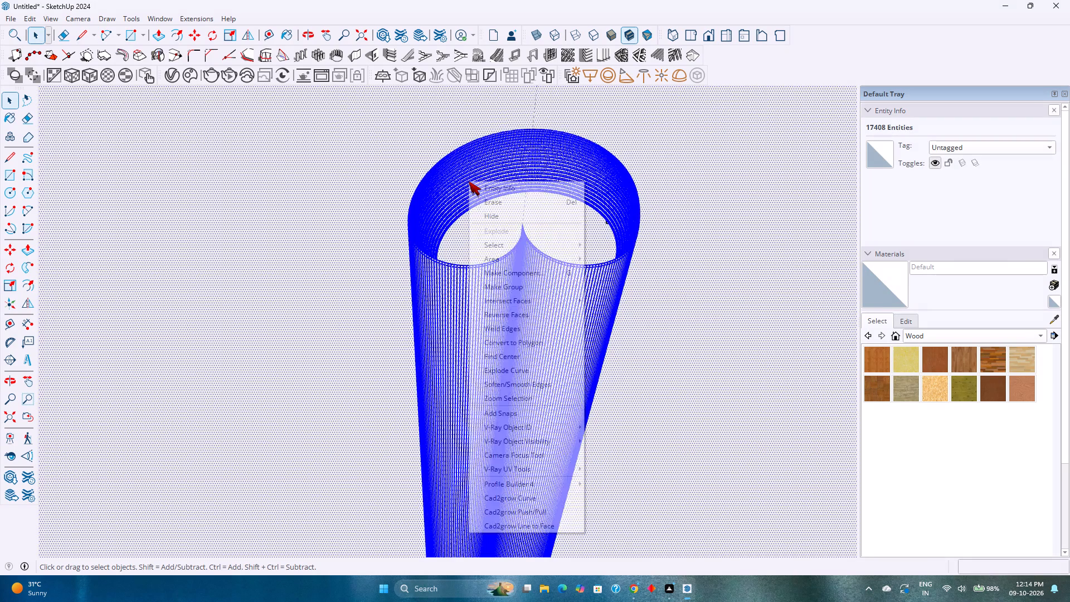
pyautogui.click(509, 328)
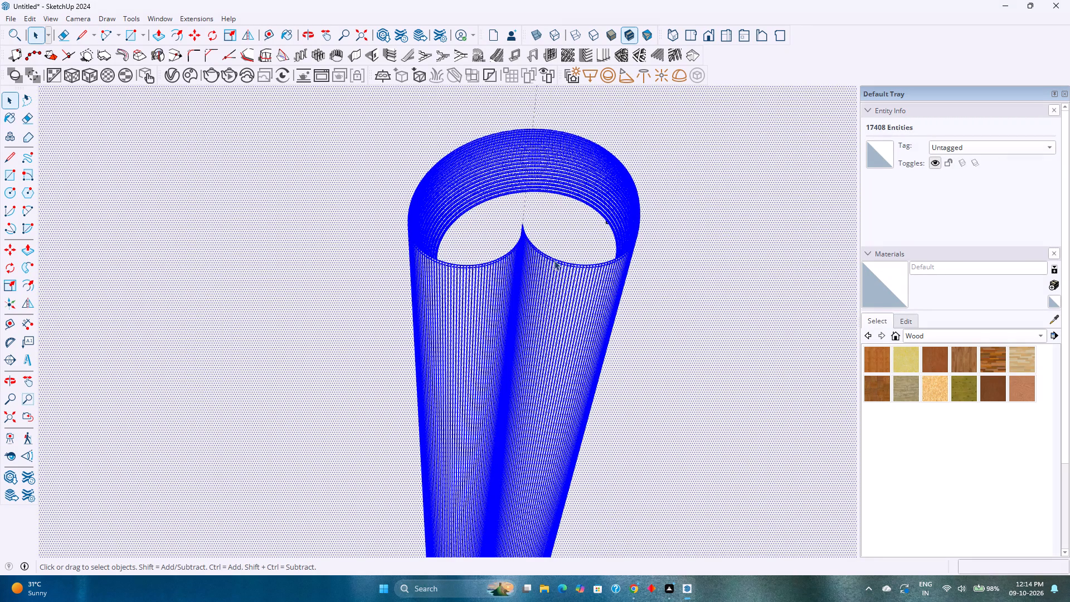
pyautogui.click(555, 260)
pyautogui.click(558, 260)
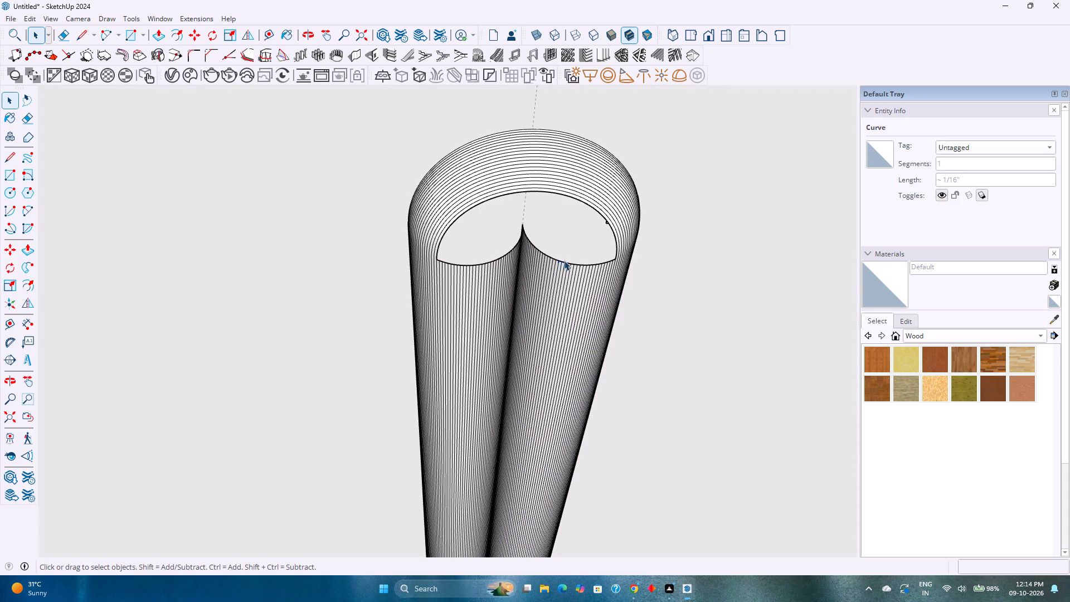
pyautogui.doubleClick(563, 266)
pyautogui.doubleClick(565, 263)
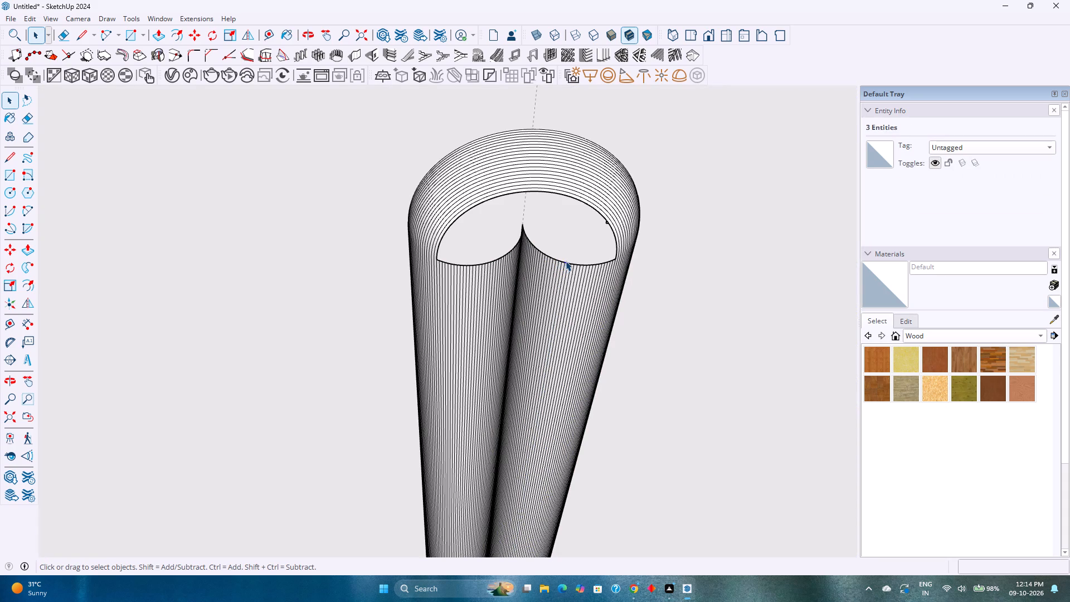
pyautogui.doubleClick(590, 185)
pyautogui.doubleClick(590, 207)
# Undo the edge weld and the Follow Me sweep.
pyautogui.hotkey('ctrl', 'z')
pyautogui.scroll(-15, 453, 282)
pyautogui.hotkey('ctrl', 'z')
# Select the semicircle beside the centre guide with its bounding edges and weld those edges into one curve.
pyautogui.scroll(-3, 460, 283)
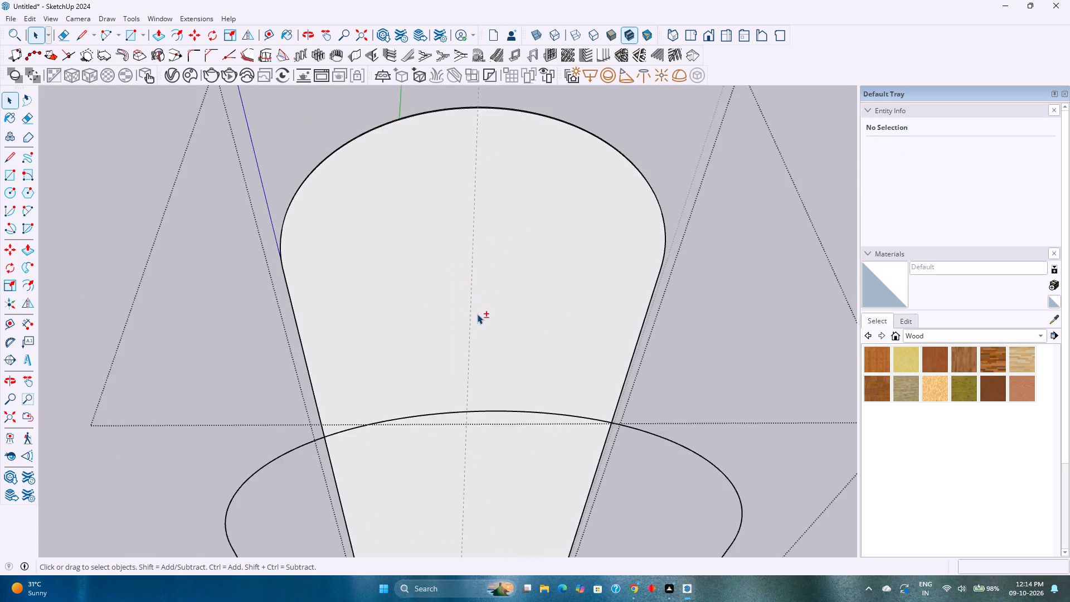
pyautogui.keyDown('shift'); pyautogui.moveTo(477, 315); pyautogui.dragTo(500, 177, button='middle'); pyautogui.keyUp('shift')
pyautogui.keyDown('shift'); pyautogui.moveTo(467, 393); pyautogui.dragTo(467, 254, button='middle'); pyautogui.keyUp('shift')
pyautogui.scroll(5, 460, 474)
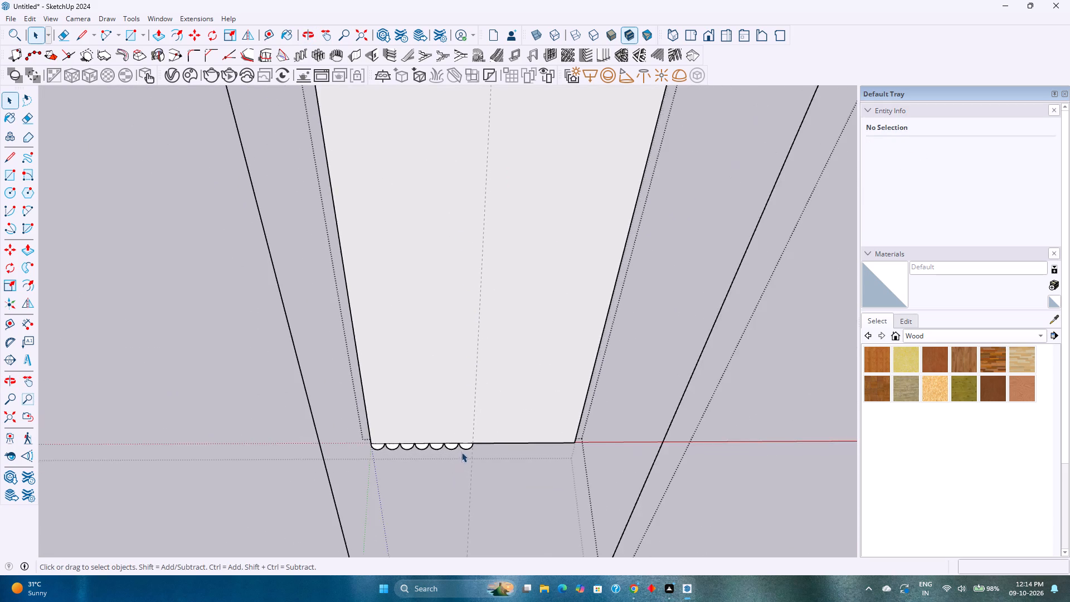
pyautogui.scroll(19, 461, 452)
pyautogui.doubleClick(464, 444)
pyautogui.rightClick(464, 444)
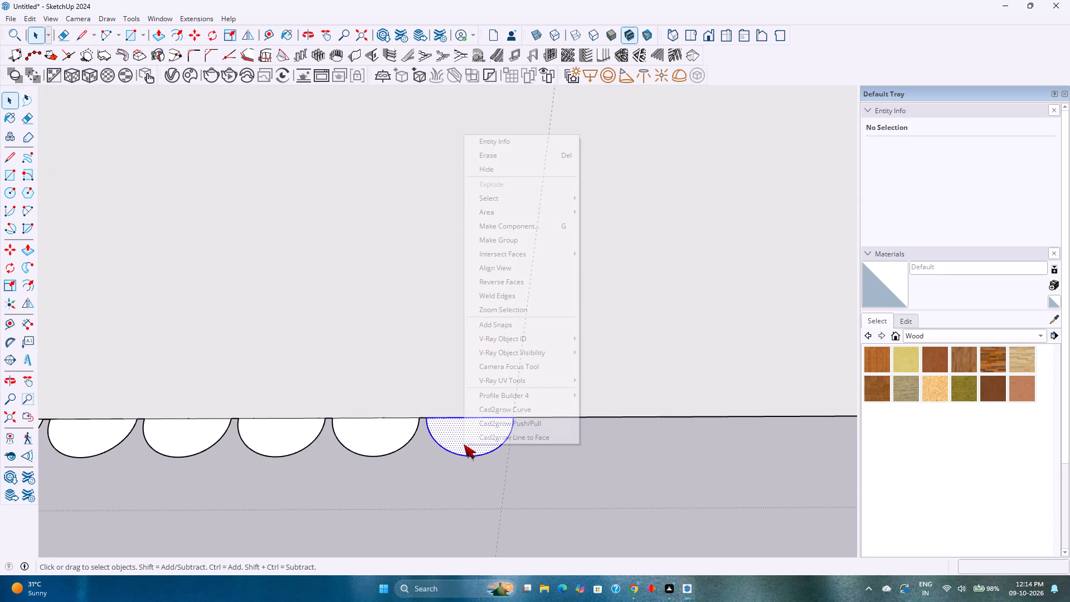
pyautogui.click(484, 296)
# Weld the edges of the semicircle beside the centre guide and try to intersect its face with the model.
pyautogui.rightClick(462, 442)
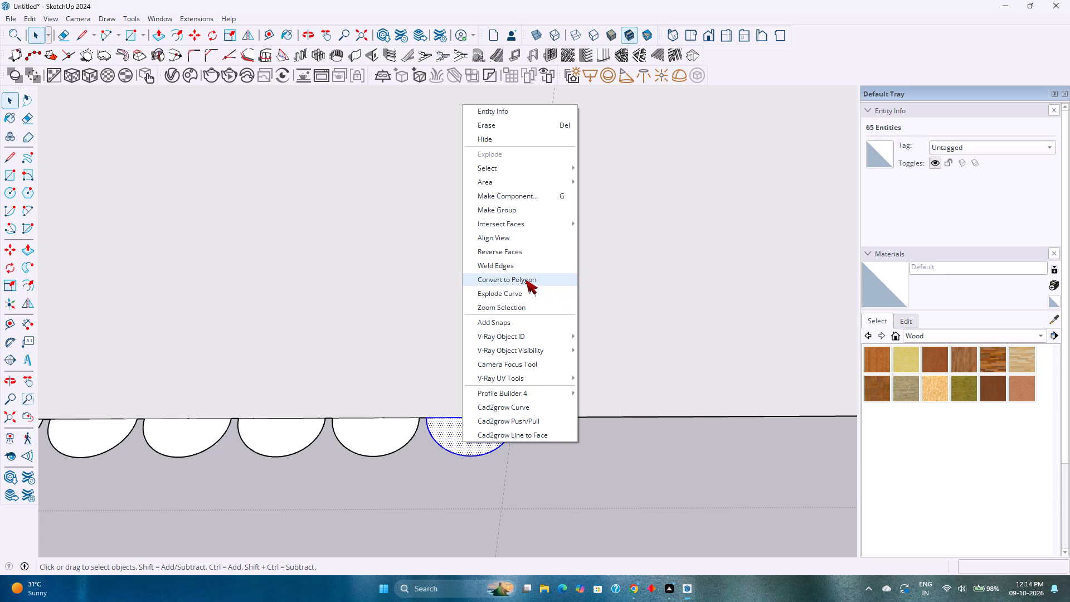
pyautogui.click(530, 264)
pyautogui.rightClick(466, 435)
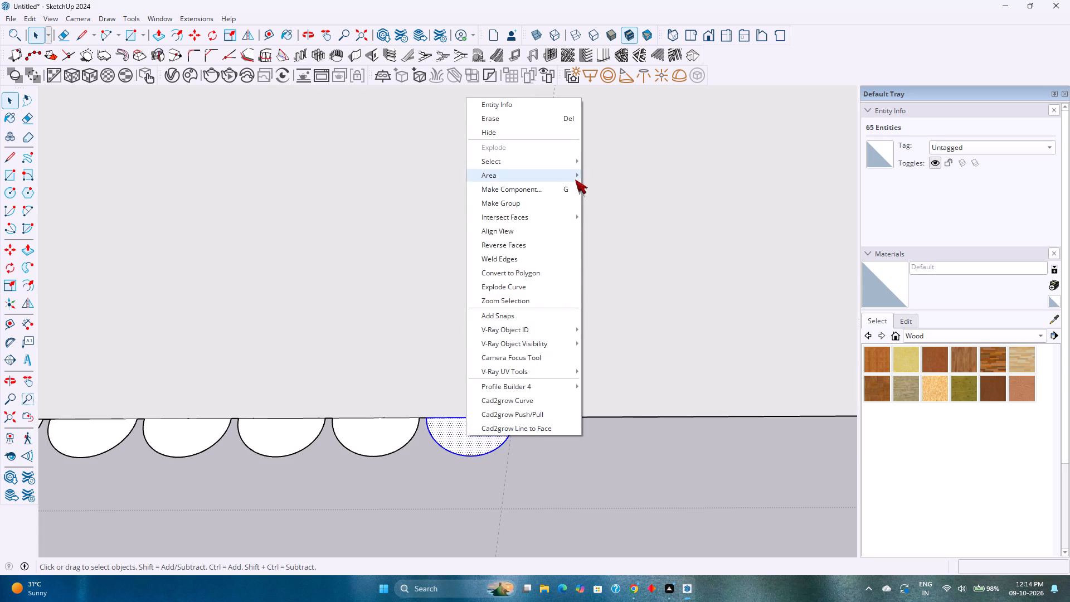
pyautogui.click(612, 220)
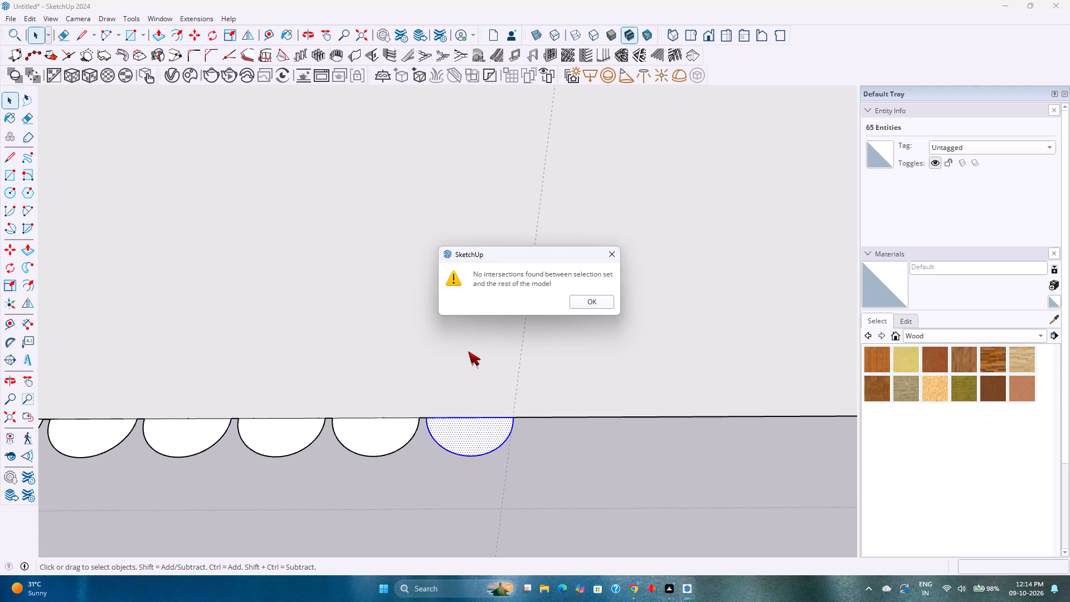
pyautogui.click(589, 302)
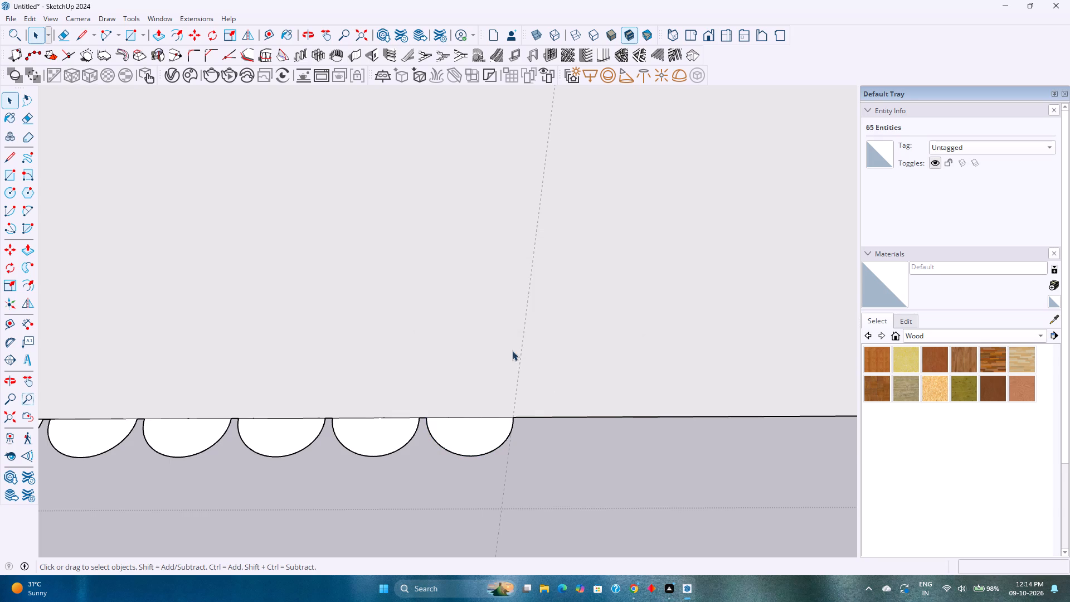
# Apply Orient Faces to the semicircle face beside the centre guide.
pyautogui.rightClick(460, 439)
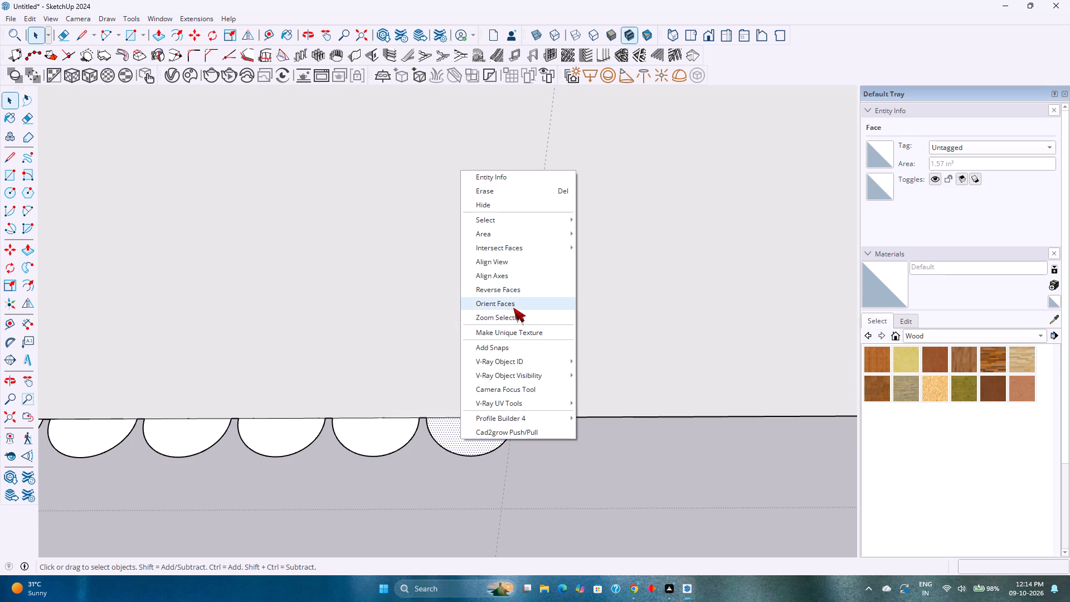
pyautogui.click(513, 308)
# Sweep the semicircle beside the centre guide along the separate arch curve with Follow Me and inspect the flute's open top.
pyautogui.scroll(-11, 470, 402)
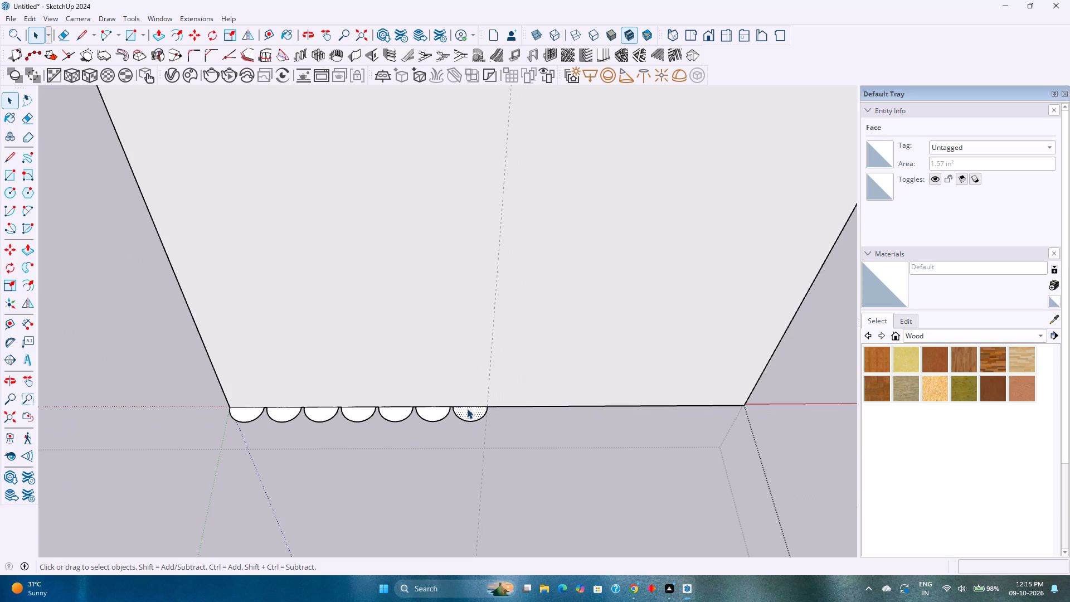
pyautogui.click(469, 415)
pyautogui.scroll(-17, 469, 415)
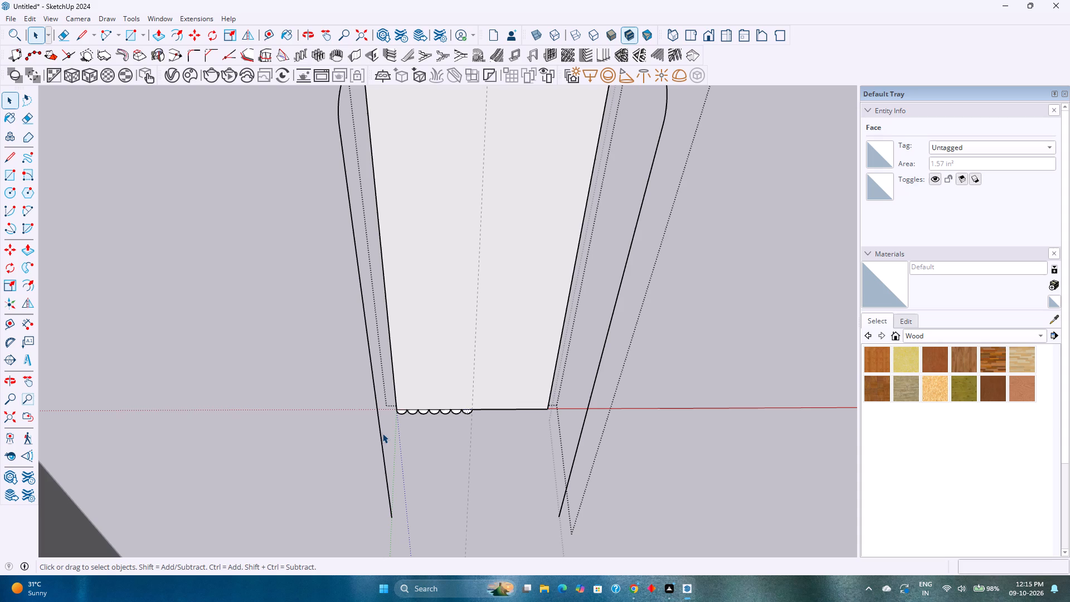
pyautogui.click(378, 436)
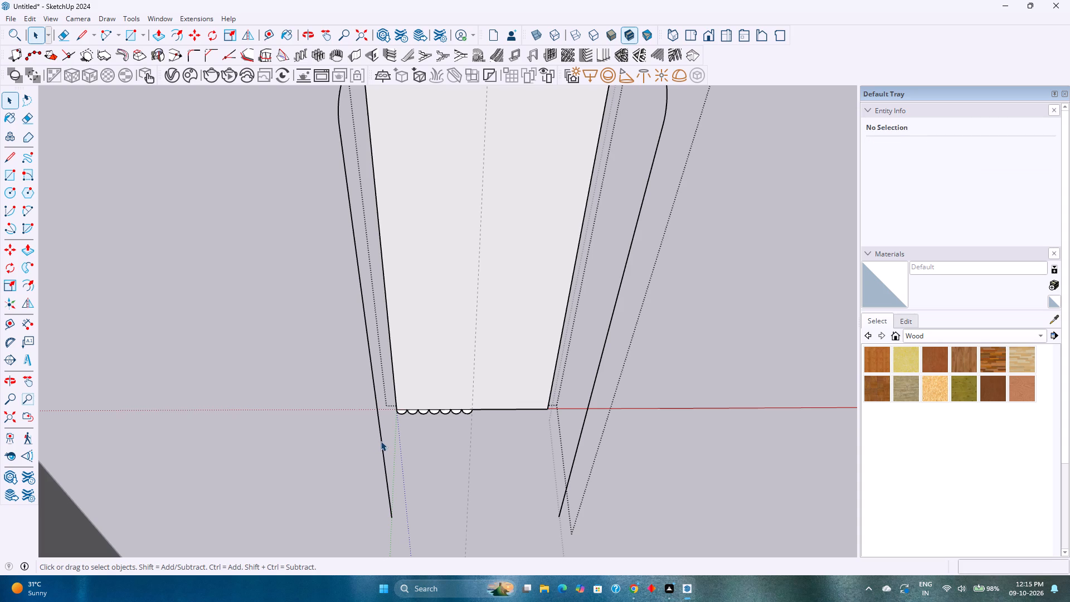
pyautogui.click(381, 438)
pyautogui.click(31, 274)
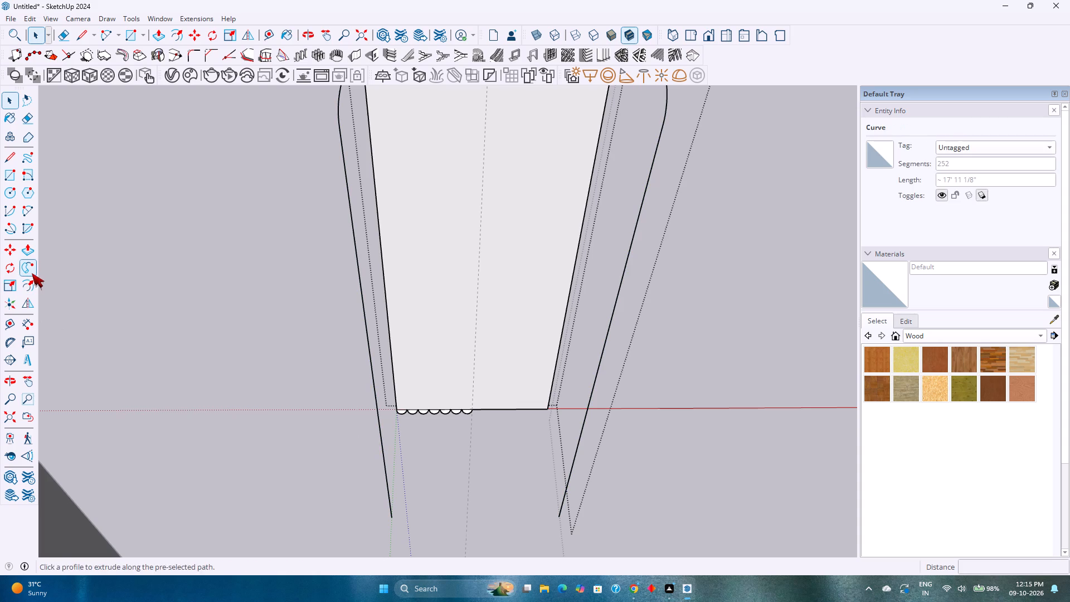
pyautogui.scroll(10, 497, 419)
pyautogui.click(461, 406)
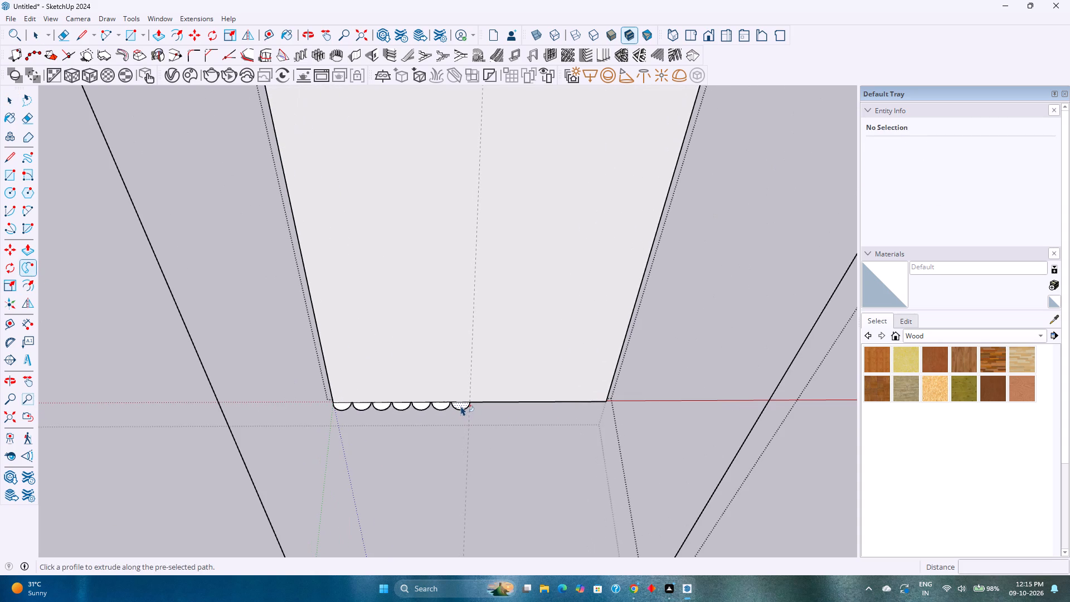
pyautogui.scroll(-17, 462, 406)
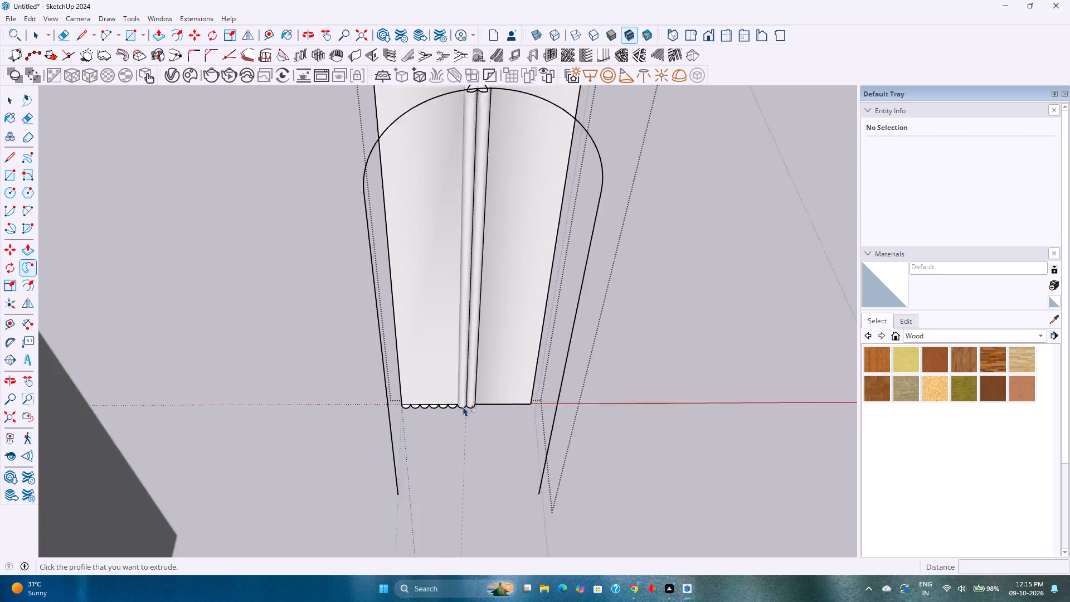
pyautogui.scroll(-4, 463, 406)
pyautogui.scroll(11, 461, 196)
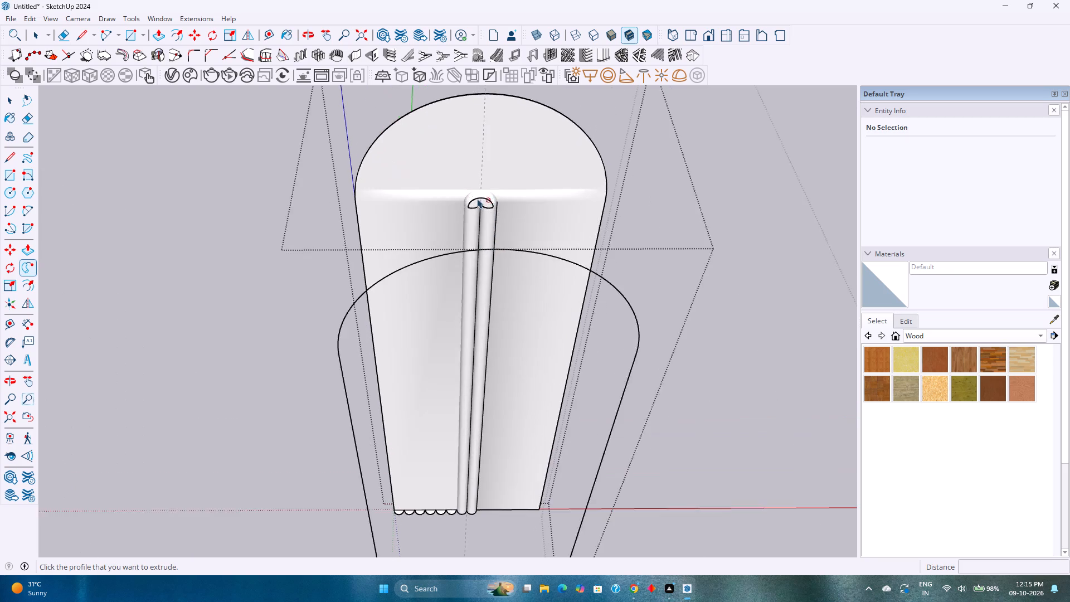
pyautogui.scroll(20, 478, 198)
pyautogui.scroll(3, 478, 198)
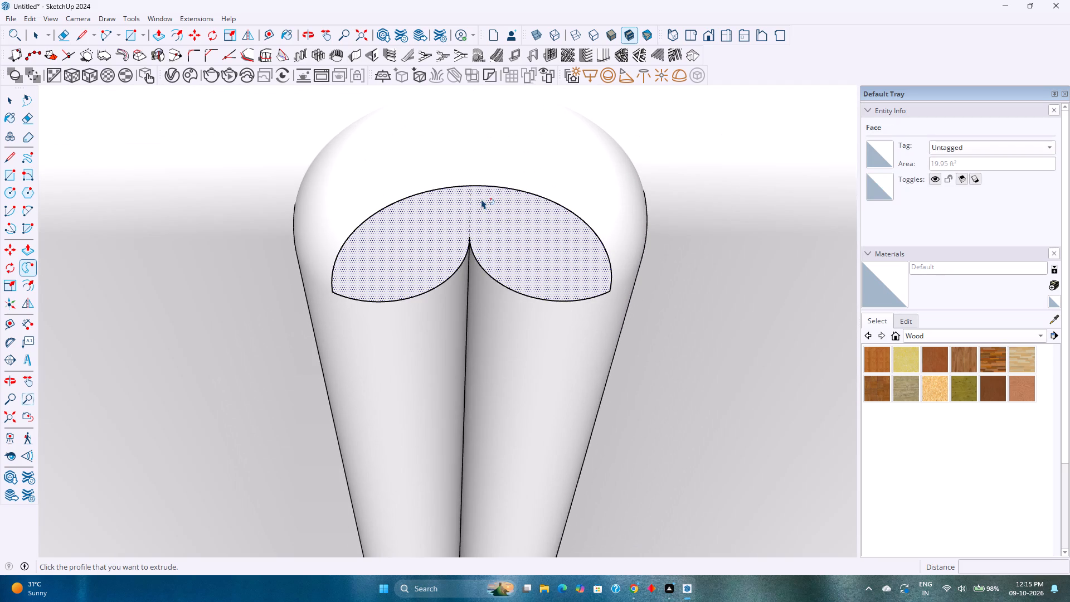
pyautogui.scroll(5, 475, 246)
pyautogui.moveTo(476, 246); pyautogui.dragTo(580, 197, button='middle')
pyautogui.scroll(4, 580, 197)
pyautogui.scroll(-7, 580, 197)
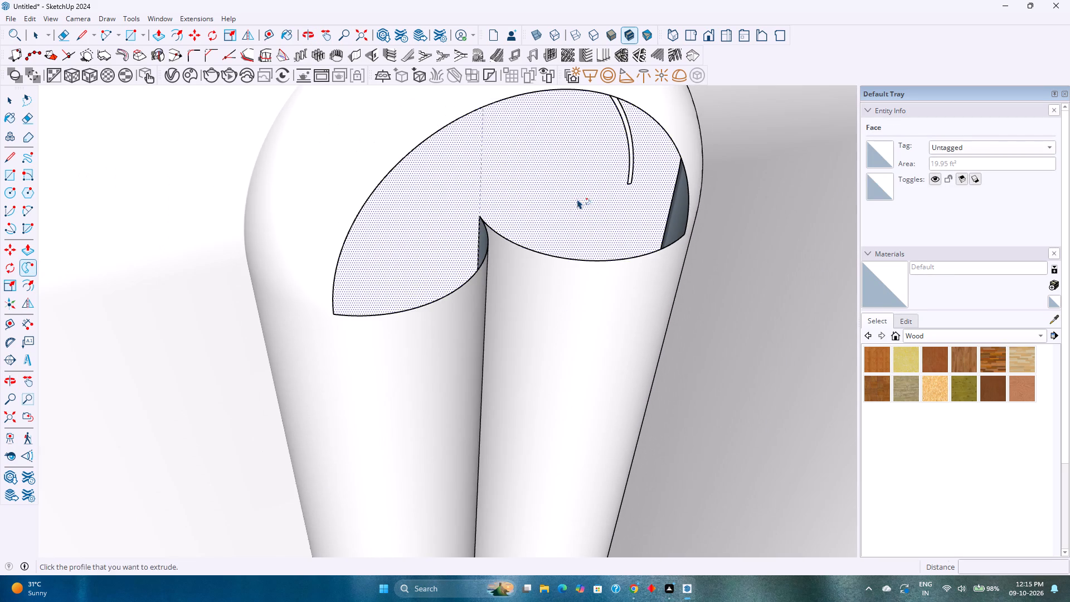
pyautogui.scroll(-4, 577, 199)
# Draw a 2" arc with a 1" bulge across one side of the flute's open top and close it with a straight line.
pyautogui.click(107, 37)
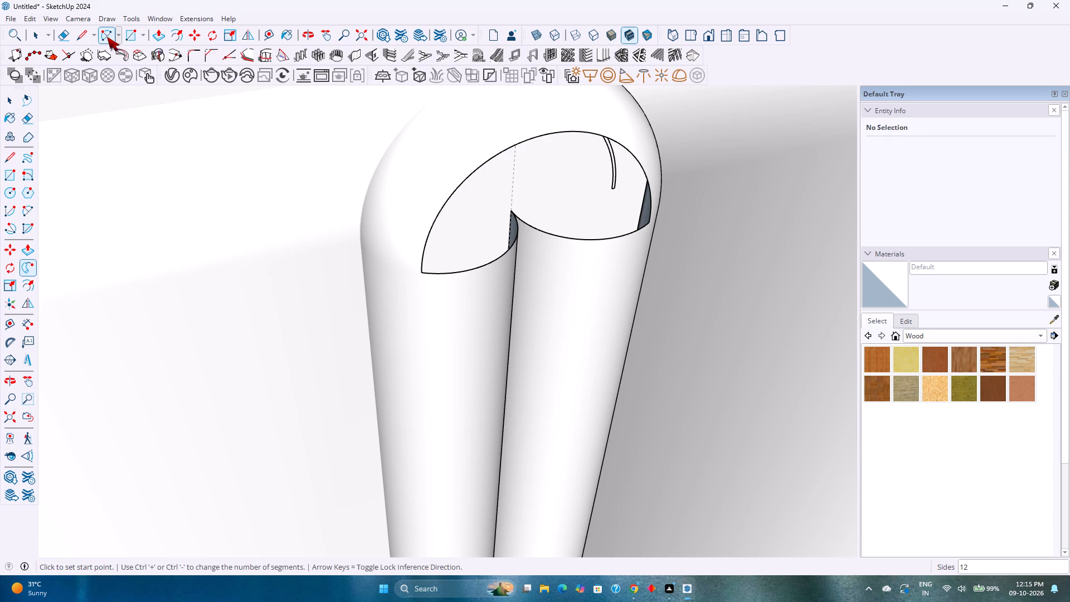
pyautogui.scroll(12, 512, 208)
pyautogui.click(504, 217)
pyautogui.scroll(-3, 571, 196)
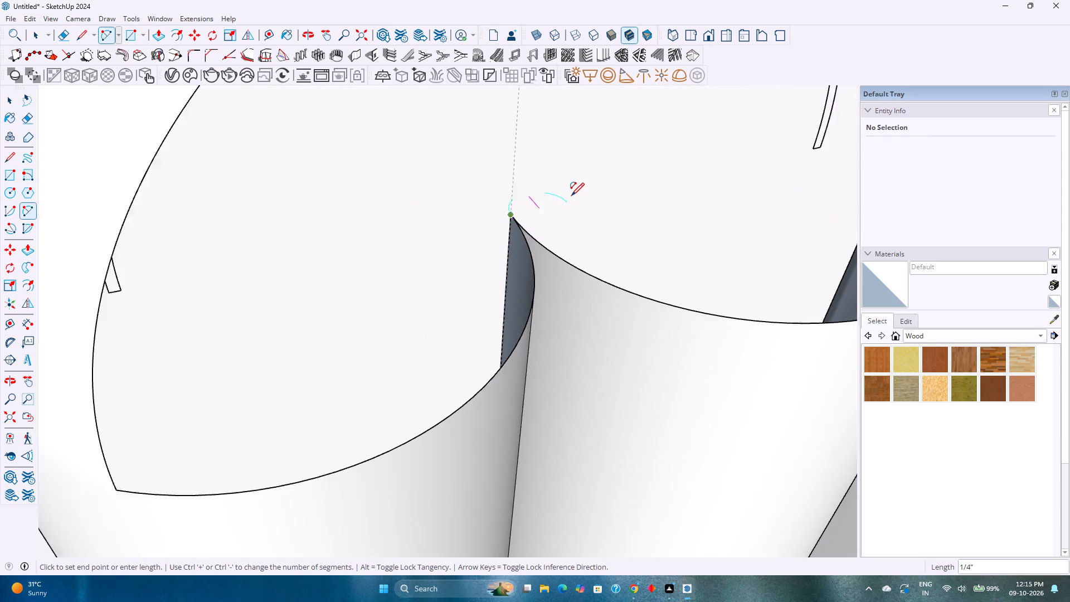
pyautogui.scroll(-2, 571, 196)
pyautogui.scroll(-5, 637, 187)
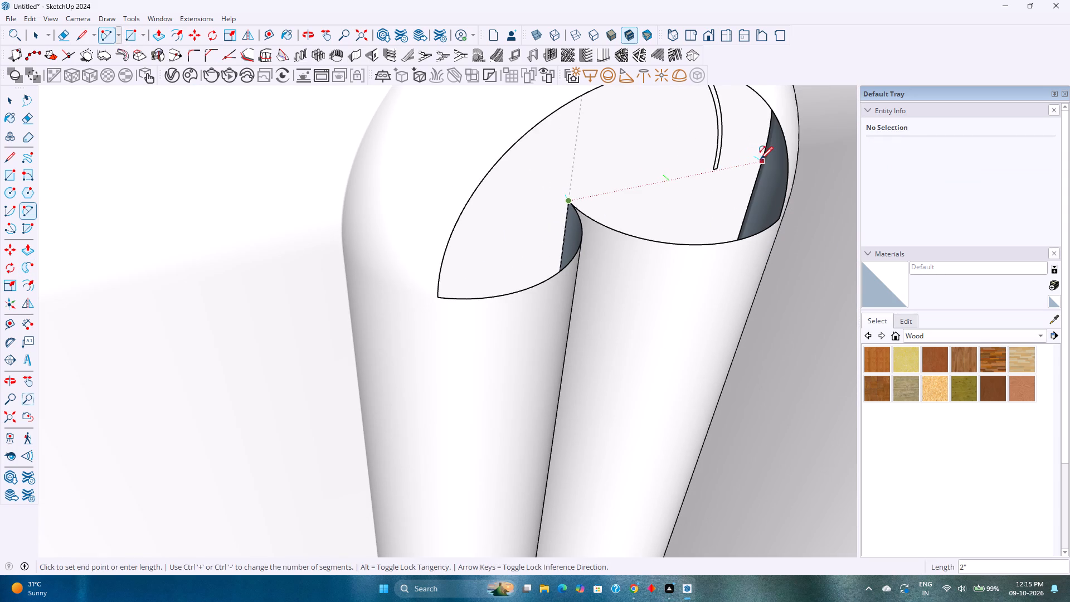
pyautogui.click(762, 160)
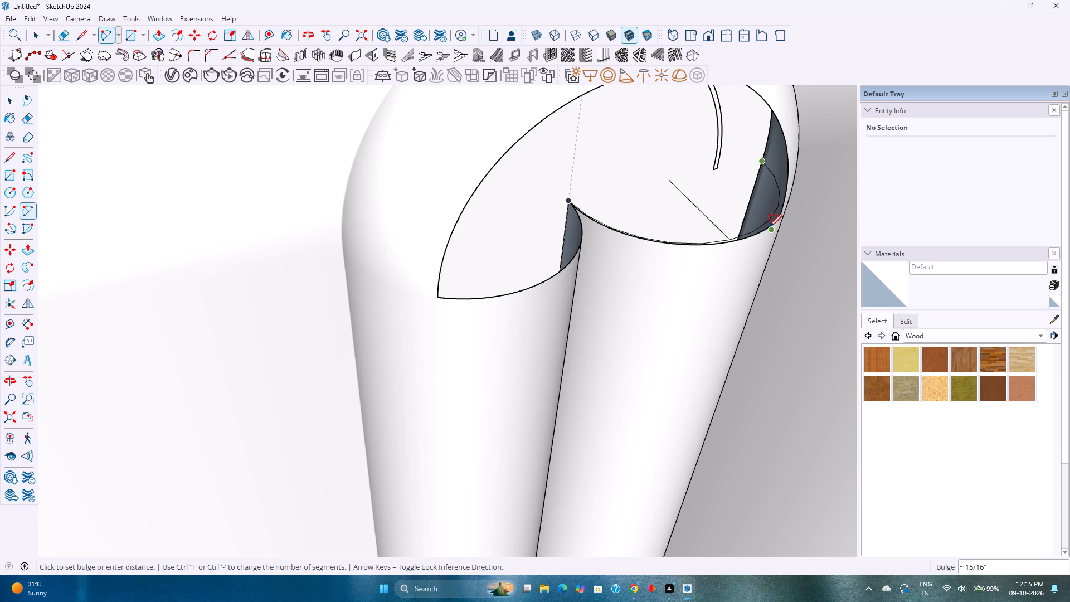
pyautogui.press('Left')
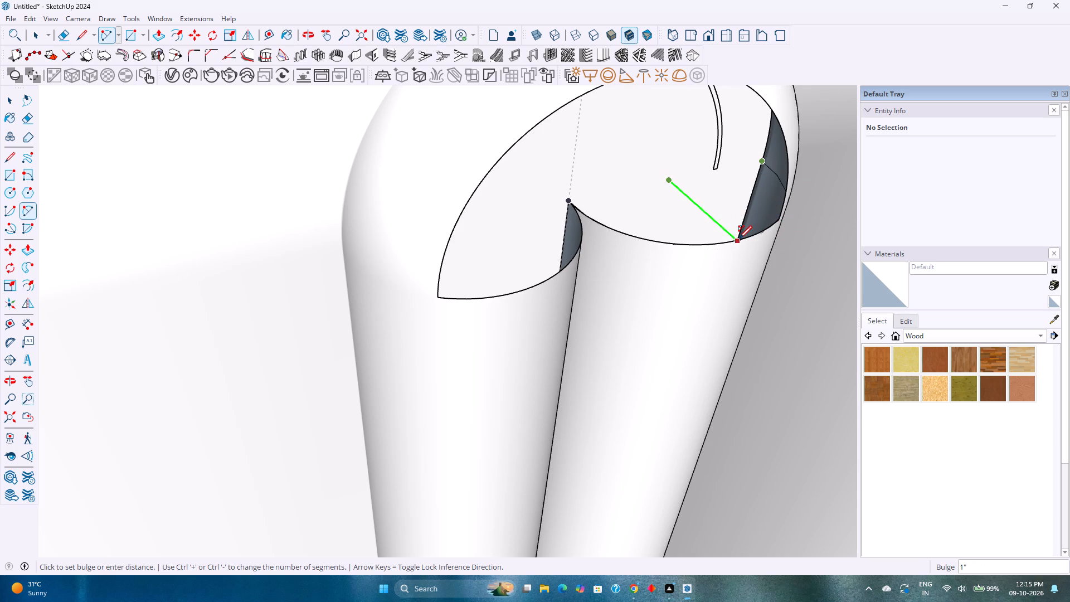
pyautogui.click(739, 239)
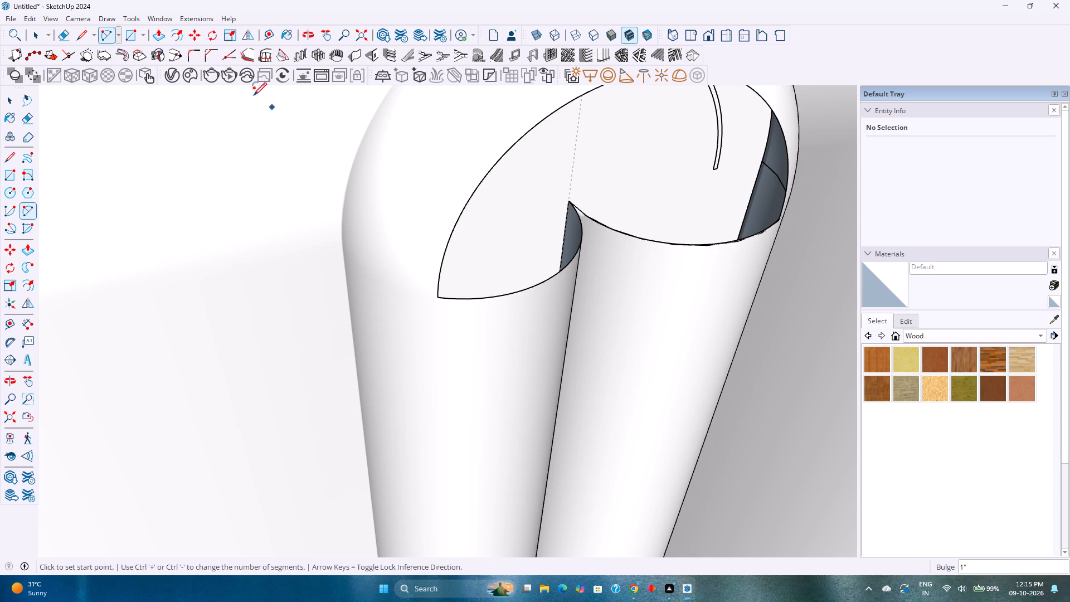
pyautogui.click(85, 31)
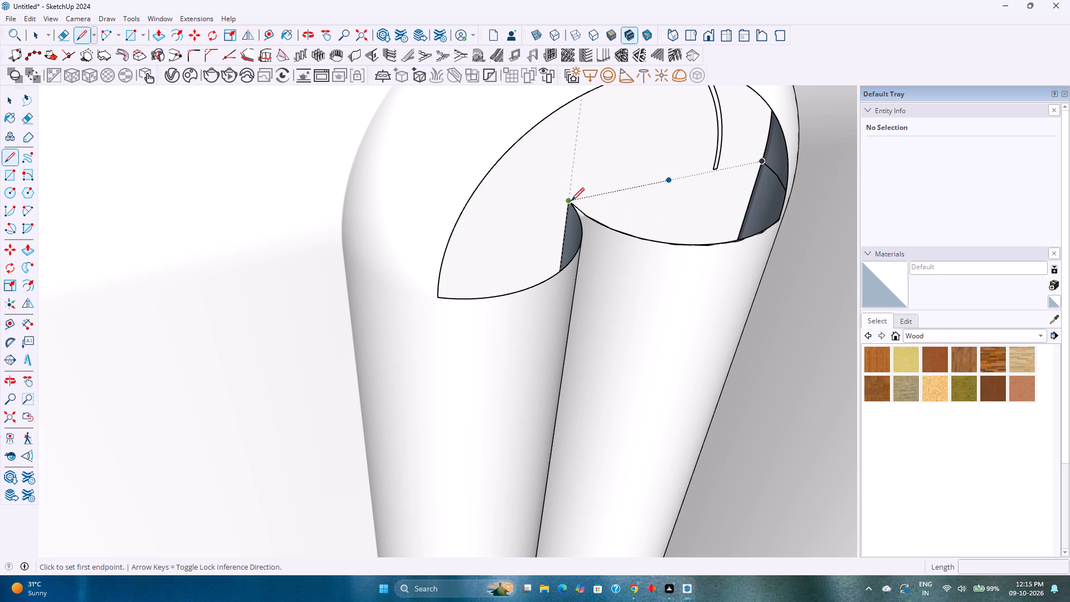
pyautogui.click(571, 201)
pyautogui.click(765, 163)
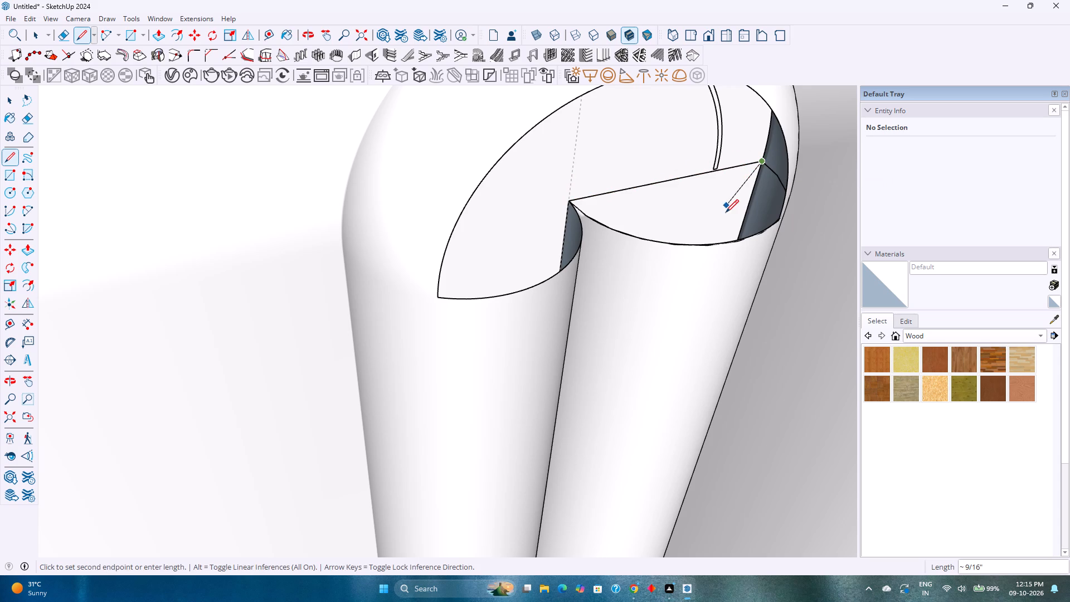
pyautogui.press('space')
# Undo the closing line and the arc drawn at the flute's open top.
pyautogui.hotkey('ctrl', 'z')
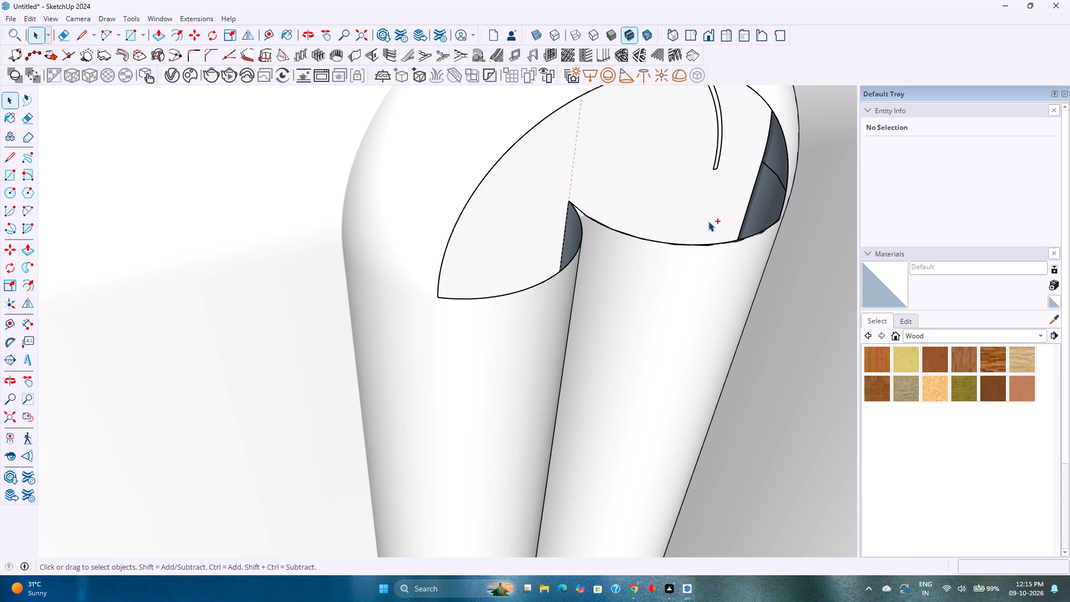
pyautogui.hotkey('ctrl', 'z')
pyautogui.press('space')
# Examine the swept flute by selecting all its connected geometry and one of its surfaces from several angles.
pyautogui.moveTo(694, 249); pyautogui.dragTo(458, 258, button='middle')
pyautogui.scroll(-3, 464, 250)
pyautogui.click(581, 211)
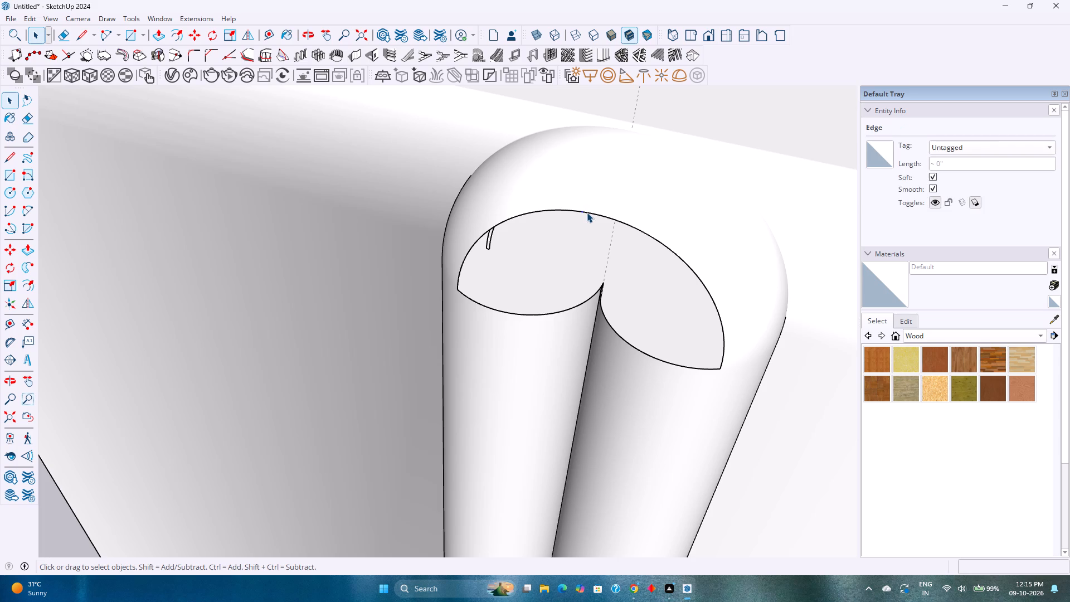
pyautogui.tripleClick(587, 212)
pyautogui.scroll(-2, 611, 254)
pyautogui.moveTo(611, 254); pyautogui.dragTo(462, 176, button='middle')
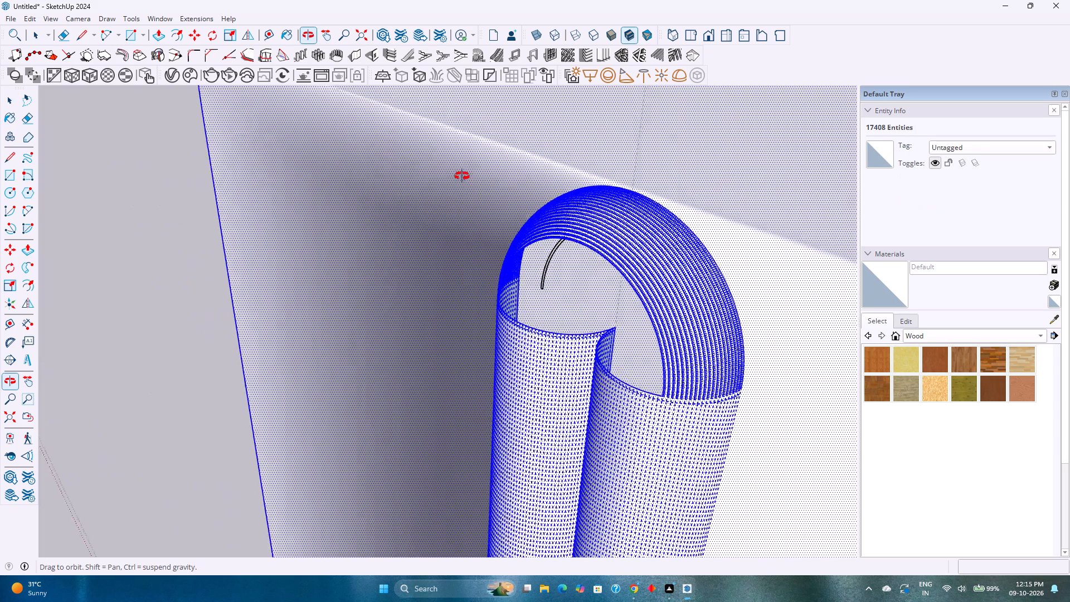
pyautogui.moveTo(462, 176); pyautogui.dragTo(458, 168, button='middle')
pyautogui.scroll(-20, 607, 243)
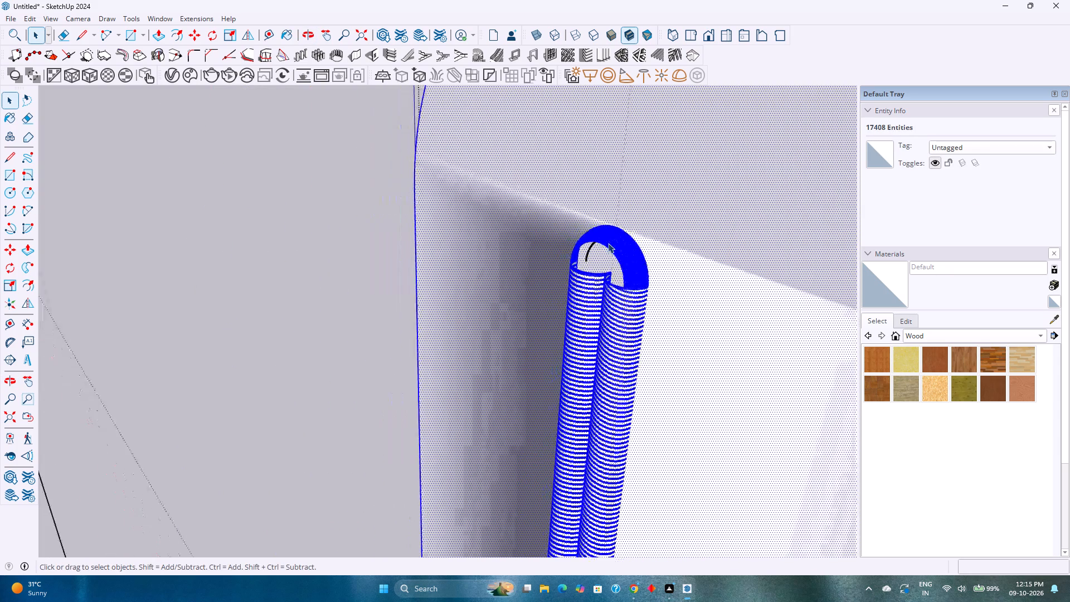
pyautogui.scroll(-4, 608, 243)
pyautogui.scroll(1, 609, 242)
pyautogui.scroll(-4, 610, 242)
pyautogui.click(616, 307)
pyautogui.moveTo(608, 283); pyautogui.dragTo(607, 219, button='middle')
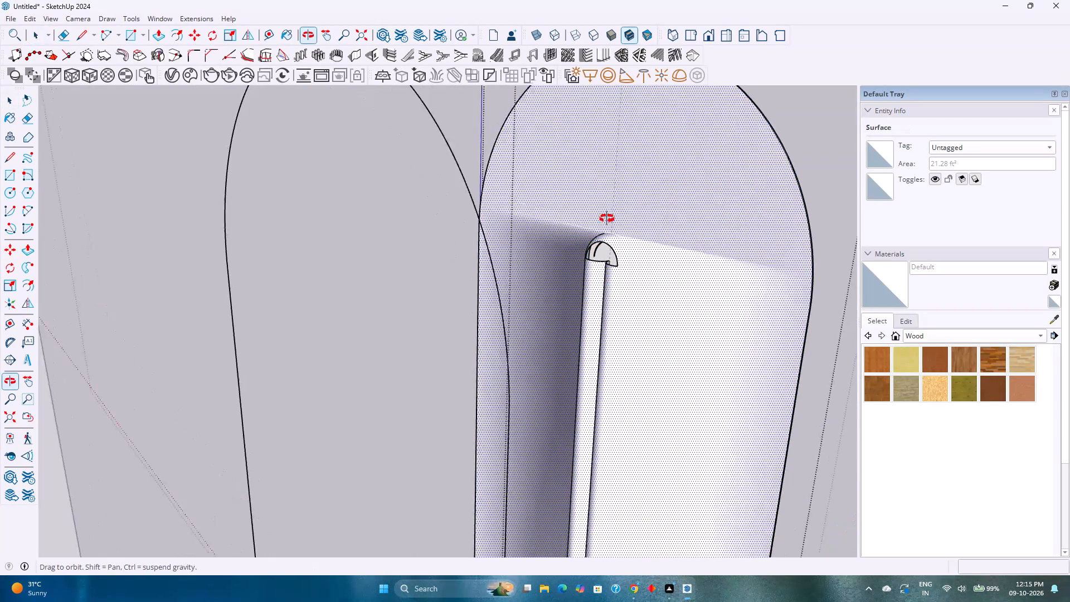
pyautogui.moveTo(607, 219); pyautogui.dragTo(493, 308, button='middle')
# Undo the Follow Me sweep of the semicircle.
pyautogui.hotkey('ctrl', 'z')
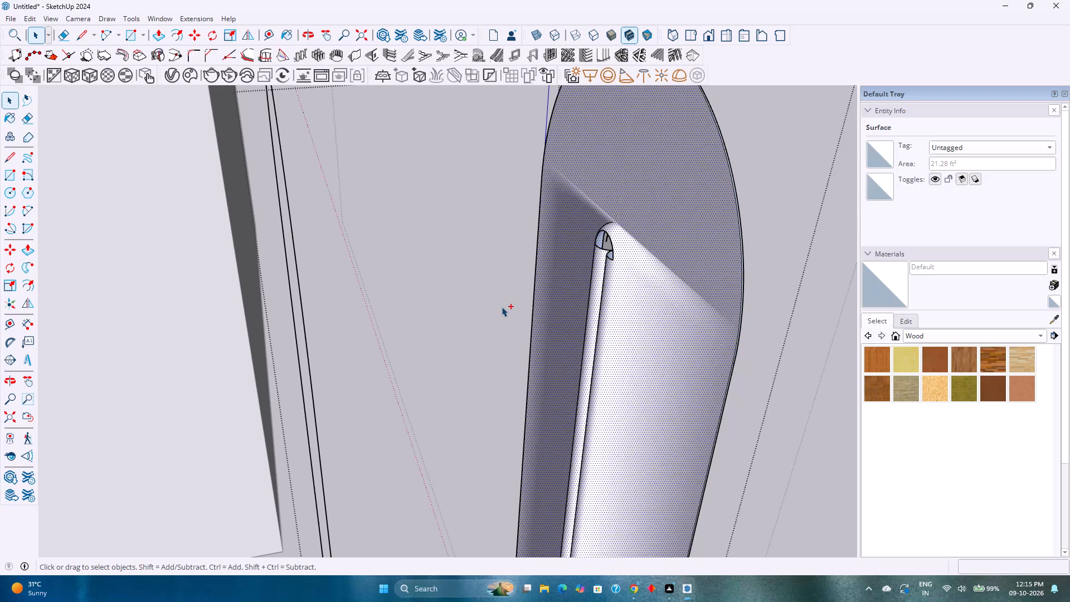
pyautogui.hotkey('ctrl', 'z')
# Undo the semicircle array along the panel's bottom edge, back to the single semicircle at the corner.
pyautogui.scroll(-11, 620, 309)
pyautogui.keyDown('shift'); pyautogui.moveTo(592, 360); pyautogui.dragTo(607, 250, button='middle'); pyautogui.keyUp('shift')
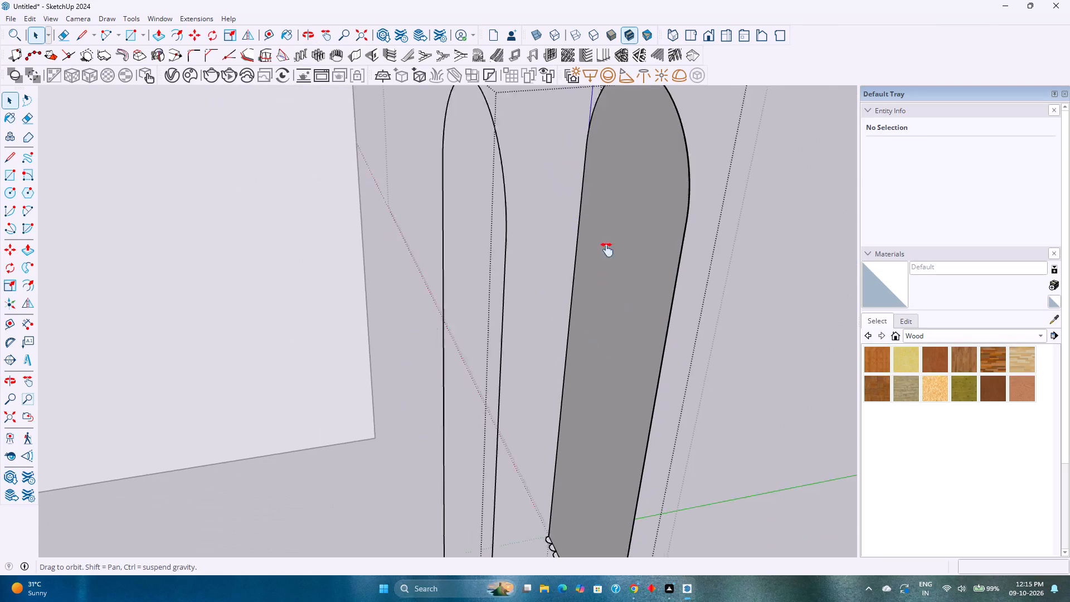
pyautogui.keyDown('shift'); pyautogui.moveTo(607, 250); pyautogui.dragTo(614, 223, button='middle'); pyautogui.keyUp('shift')
pyautogui.scroll(-2, 583, 227)
pyautogui.keyDown('shift'); pyautogui.moveTo(610, 376); pyautogui.dragTo(522, 235, button='middle'); pyautogui.keyUp('shift')
pyautogui.moveTo(503, 309); pyautogui.dragTo(818, 361, button='middle')
pyautogui.scroll(2, 566, 350)
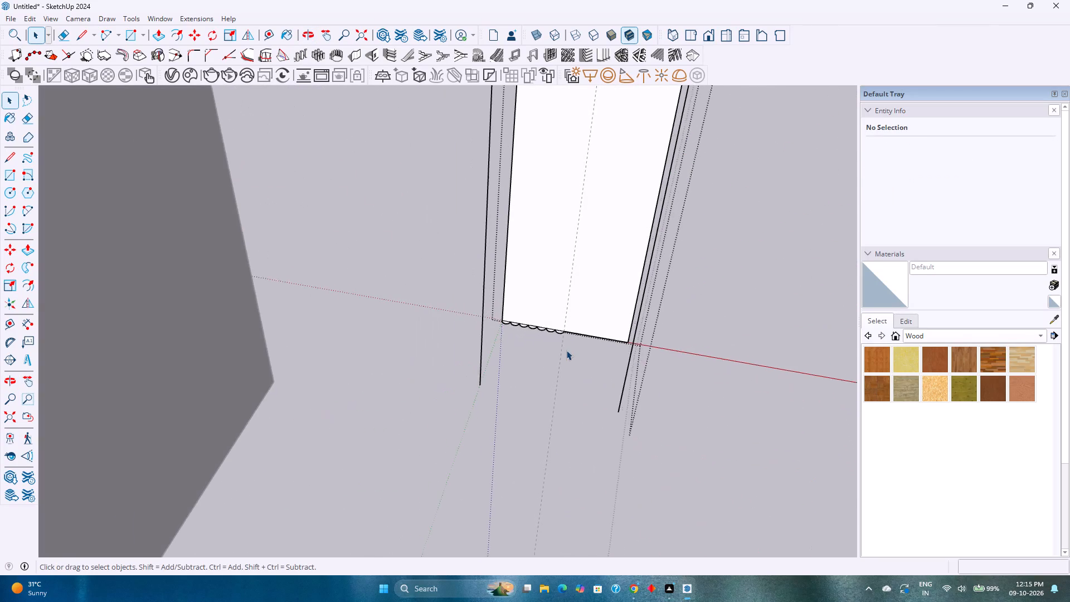
pyautogui.scroll(15, 566, 350)
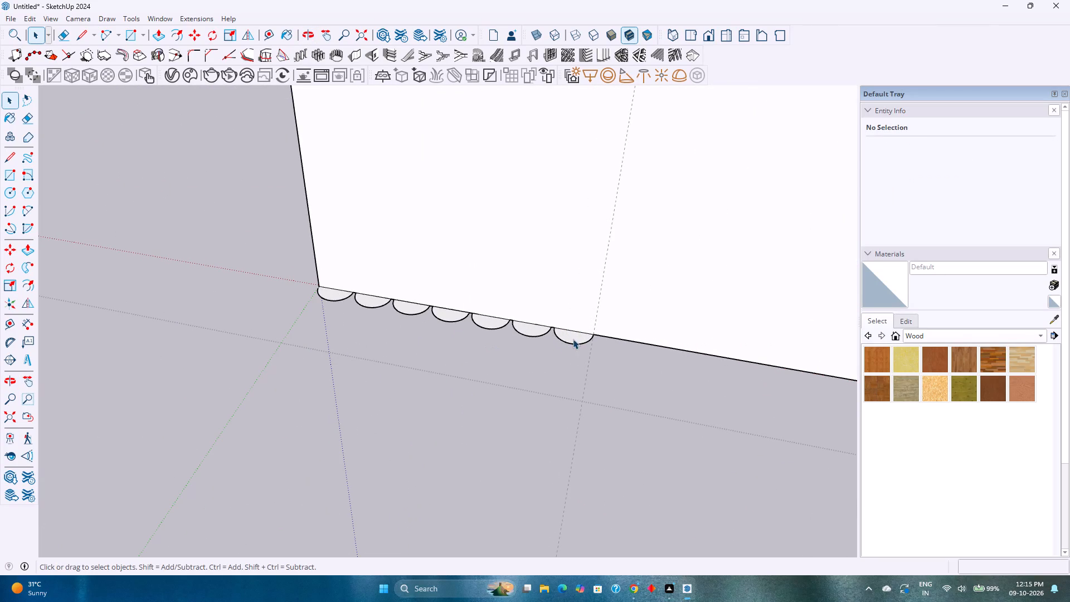
pyautogui.hotkey('ctrl', 'z')
pyautogui.hotkey('ctrl', 'z')
# Select the corner semicircle with its bounding edges together with the separate arch curve and open the commands for this selection.
pyautogui.scroll(-11, 366, 319)
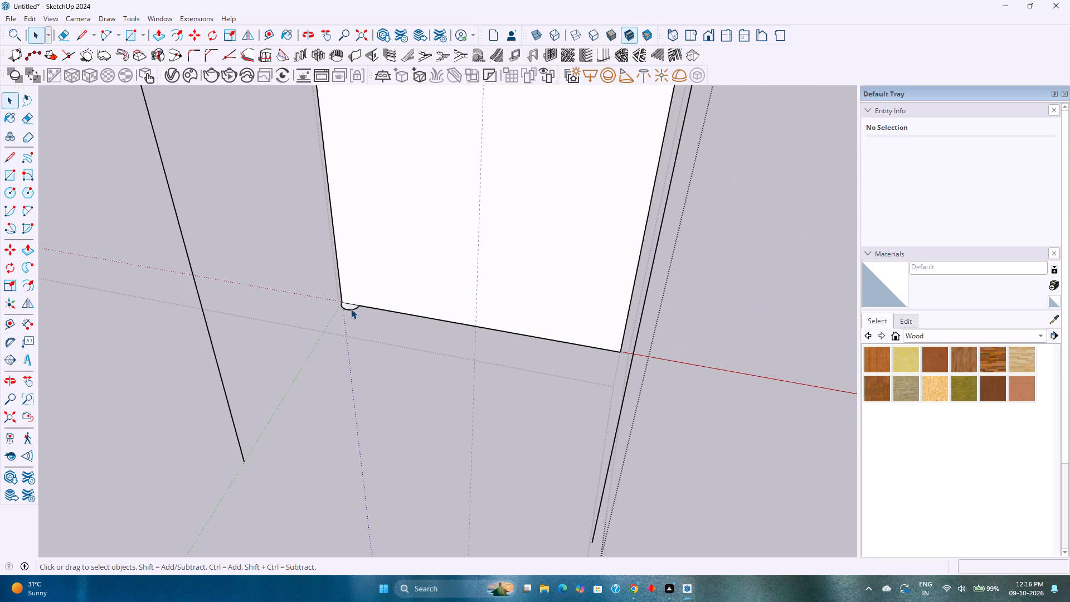
pyautogui.doubleClick(349, 307)
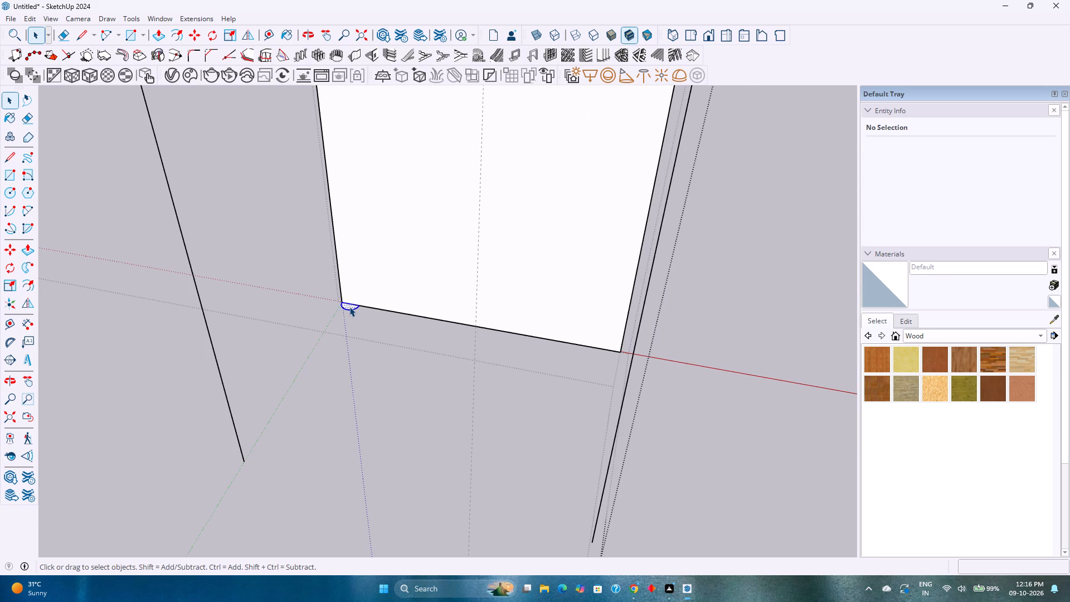
pyautogui.keyDown('ctrl'); pyautogui.click(221, 373); pyautogui.keyUp('ctrl')
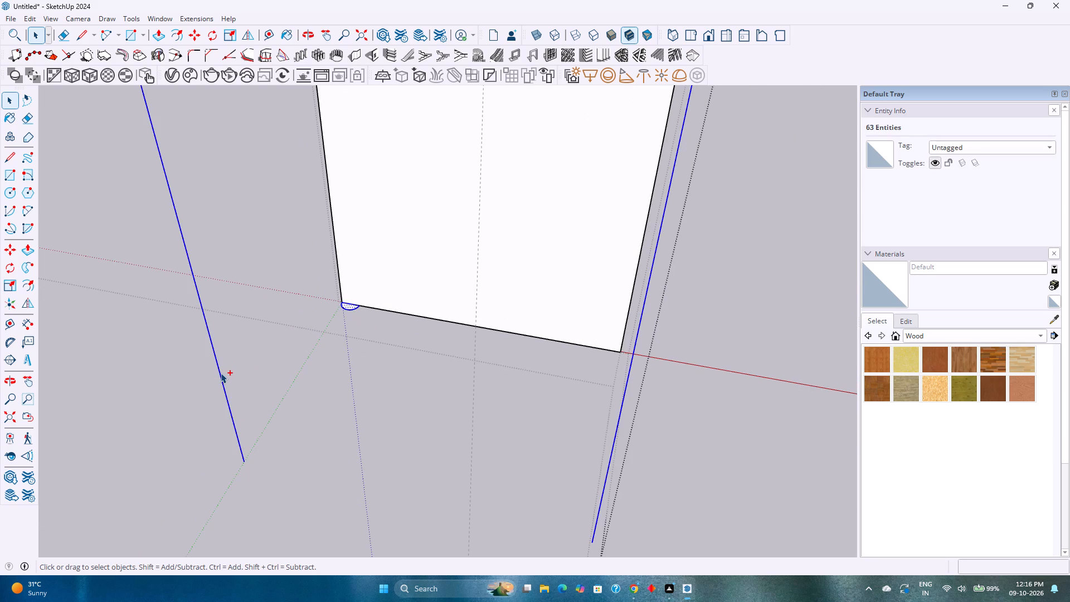
pyautogui.rightClick(218, 373)
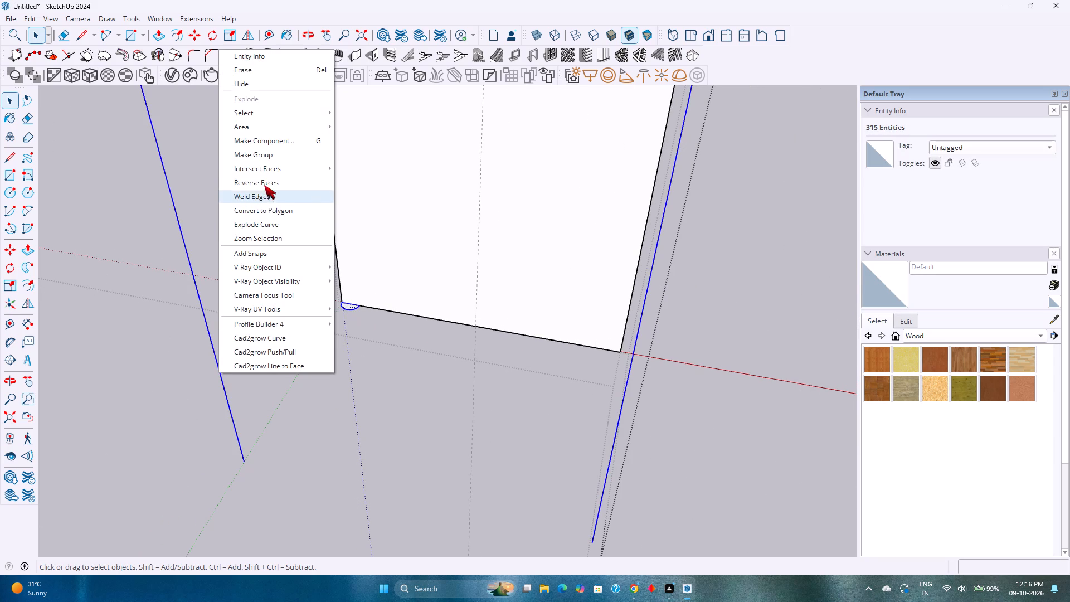
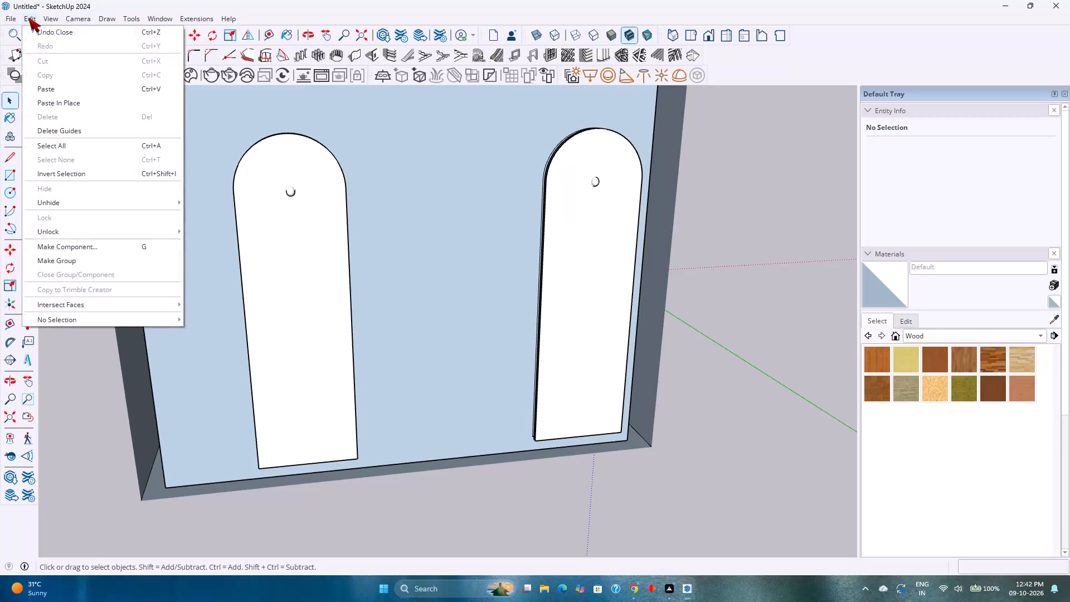
# Delete all guides from the model.
pyautogui.click(59, 129)
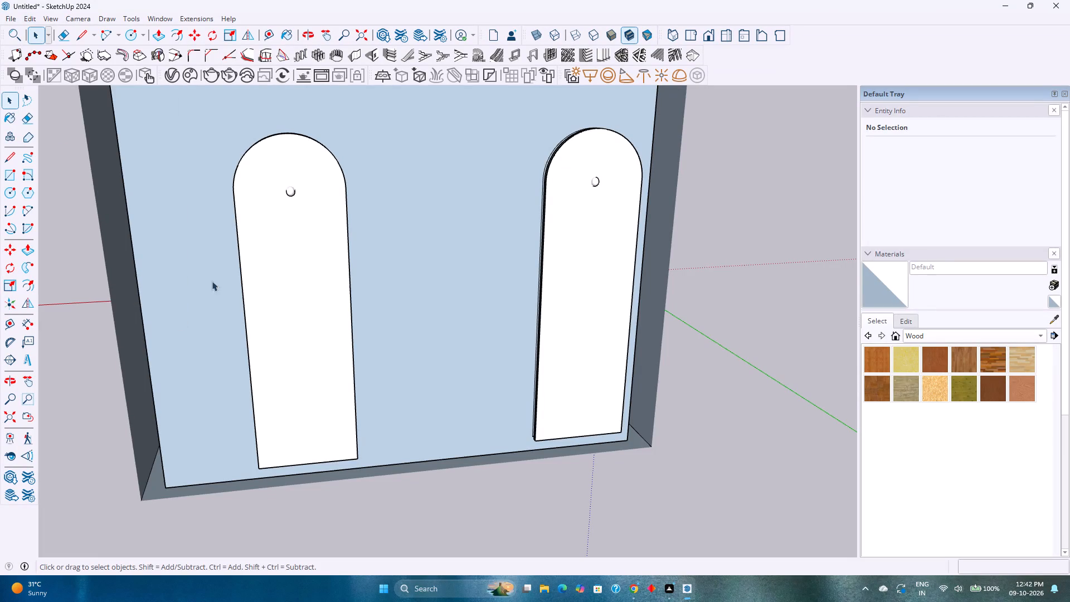
# Open the room group for editing and unhide all hidden geometry.
pyautogui.scroll(-1, 218, 272)
pyautogui.moveTo(225, 275); pyautogui.dragTo(261, 336, button='middle')
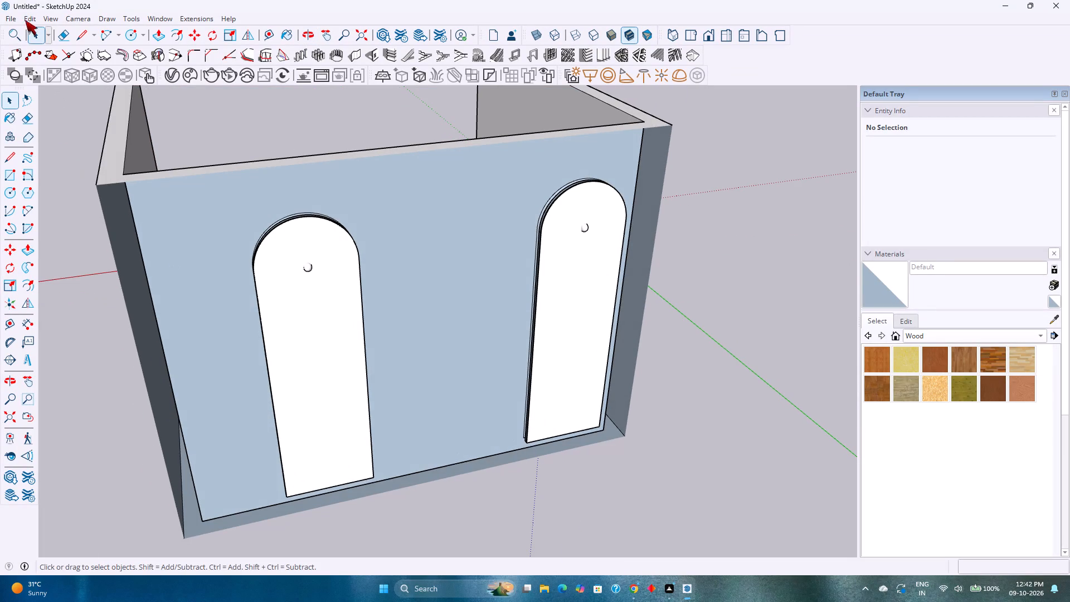
pyautogui.click(28, 16)
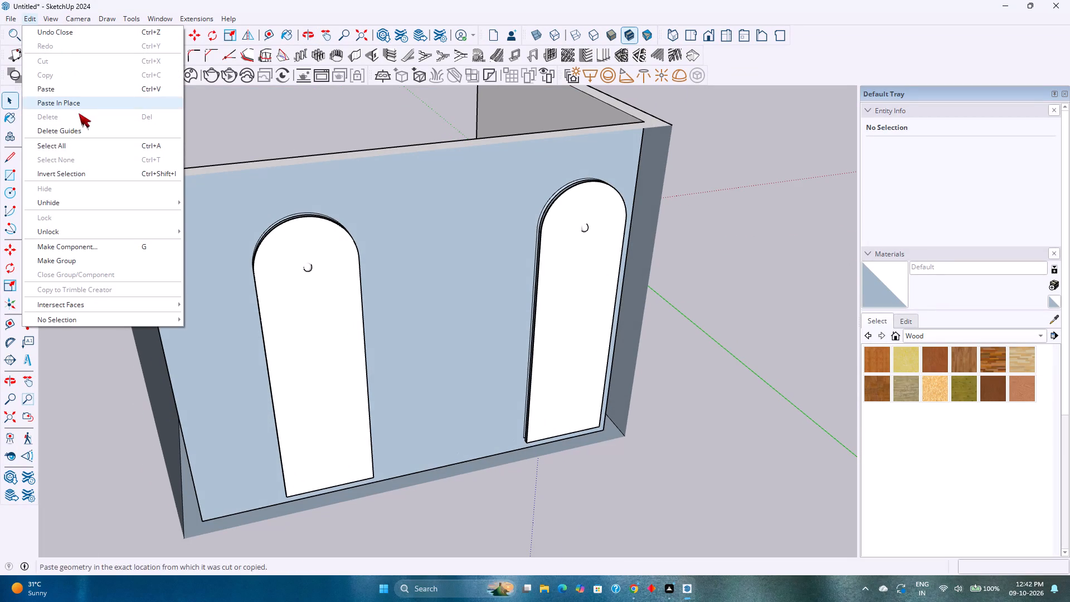
pyautogui.click(225, 224)
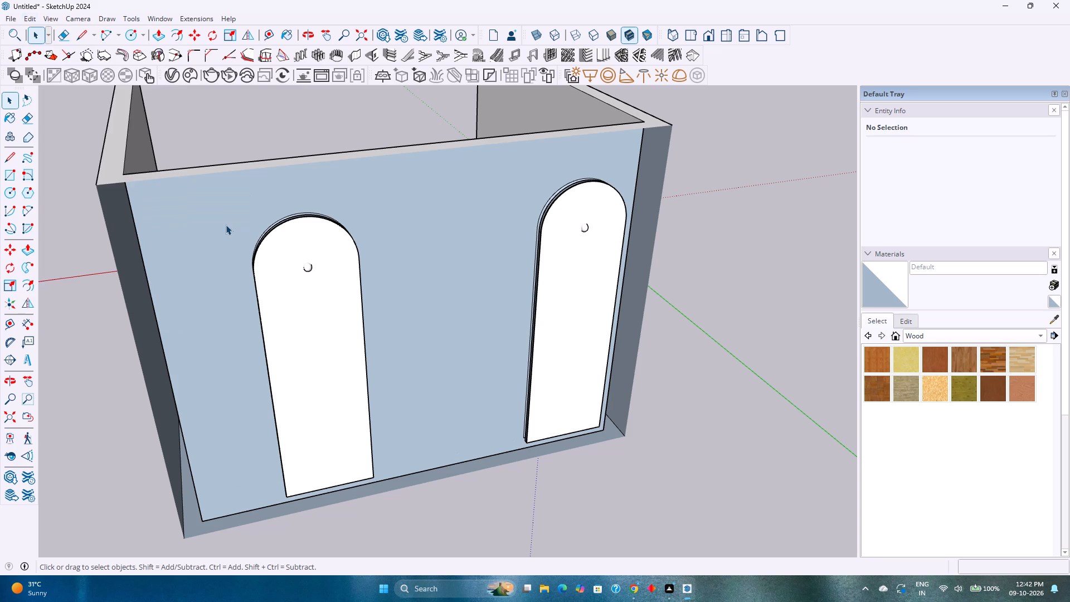
pyautogui.scroll(-1, 233, 232)
pyautogui.doubleClick(208, 217)
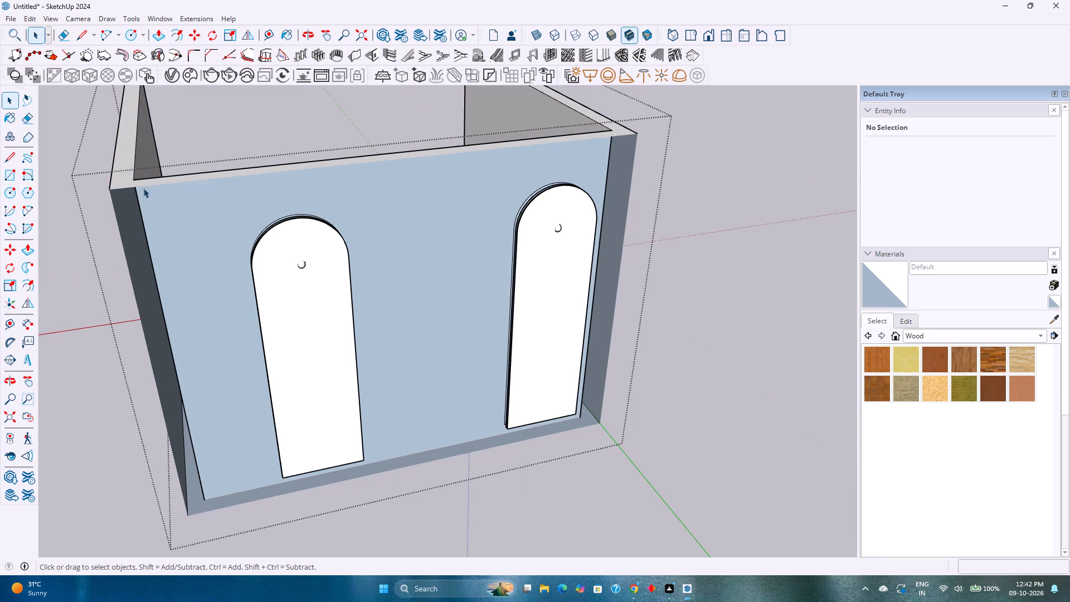
pyautogui.click(26, 13)
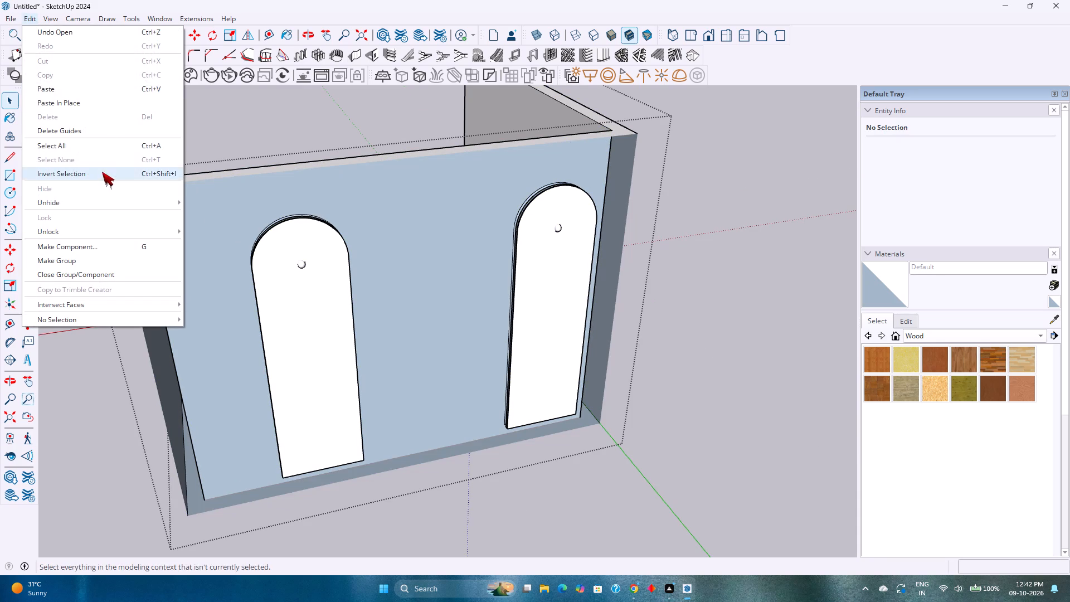
pyautogui.click(83, 197)
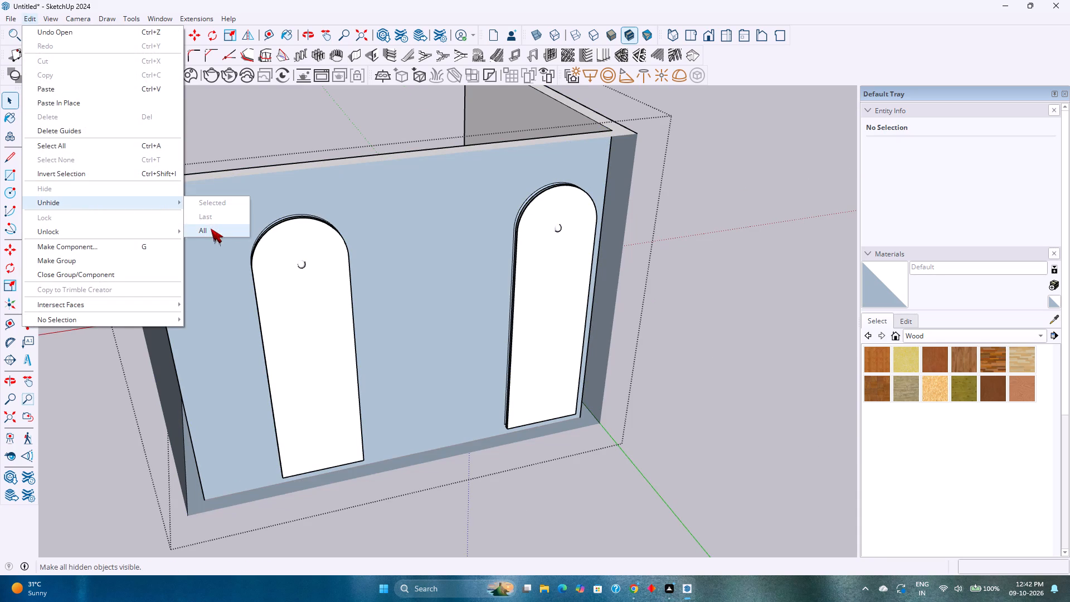
pyautogui.click(211, 229)
# Select the bevelled frame around the arched panel nearer the room's right wall, including its bottom strip, and weld its edges.
pyautogui.moveTo(244, 264); pyautogui.dragTo(640, 326, button='middle')
pyautogui.moveTo(547, 293); pyautogui.dragTo(863, 229, button='middle')
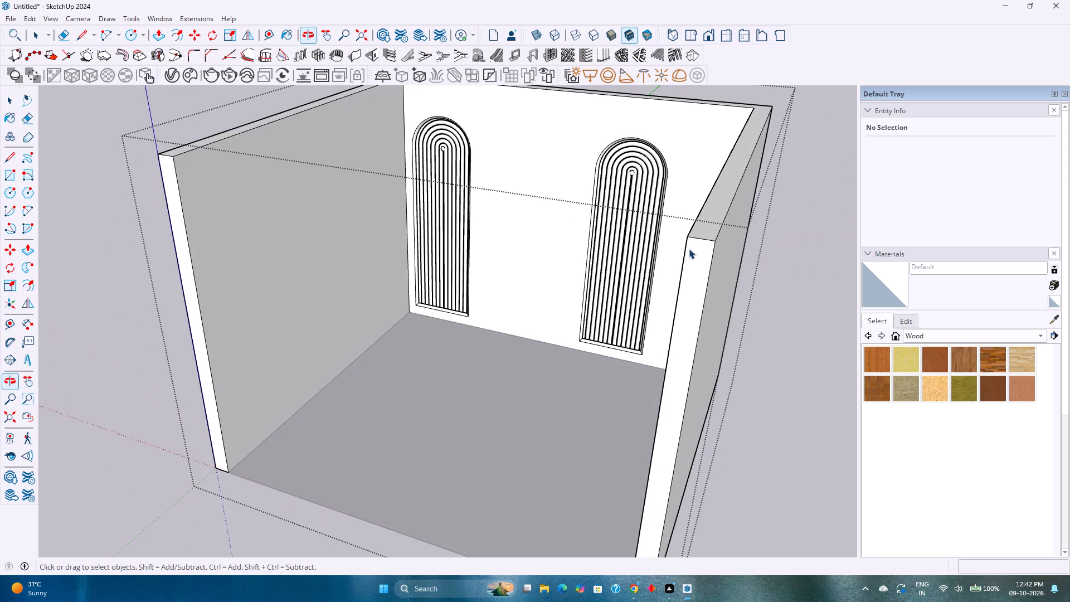
pyautogui.moveTo(571, 230); pyautogui.dragTo(646, 166, button='middle')
pyautogui.scroll(3, 619, 227)
pyautogui.moveTo(619, 227); pyautogui.dragTo(578, 239, button='middle')
pyautogui.moveTo(548, 251); pyautogui.dragTo(582, 238, button='middle')
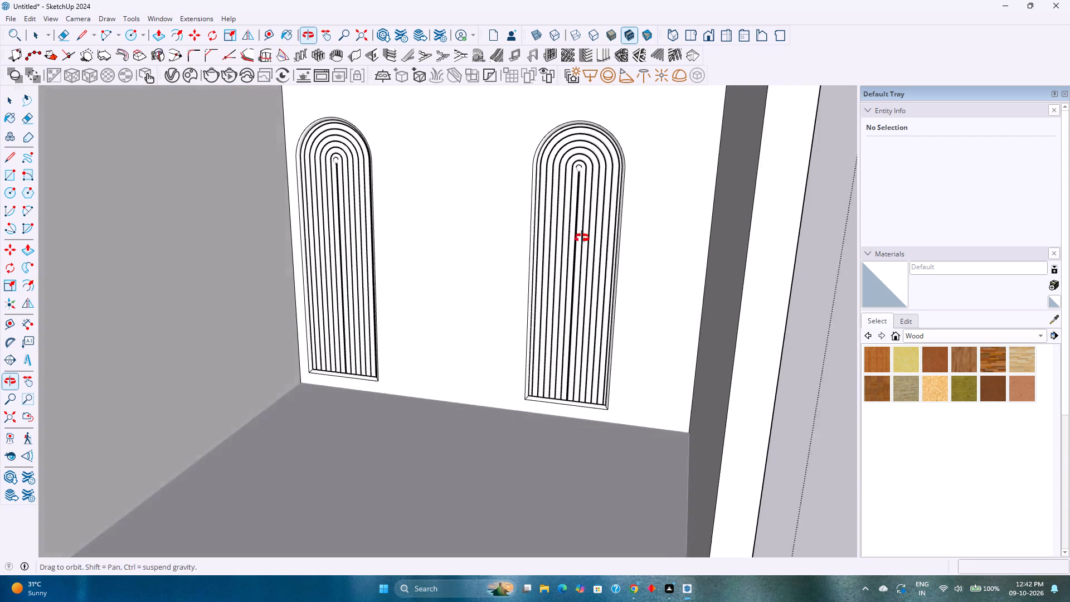
pyautogui.moveTo(582, 238); pyautogui.dragTo(624, 216, button='middle')
pyautogui.scroll(-3, 514, 240)
pyautogui.scroll(3, 617, 171)
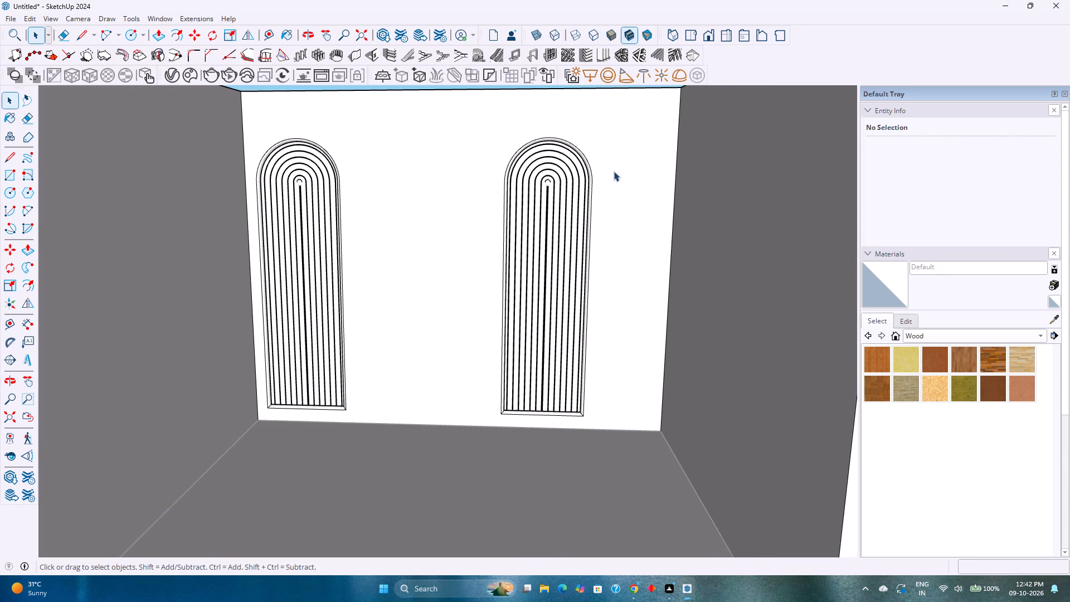
pyautogui.scroll(13, 575, 399)
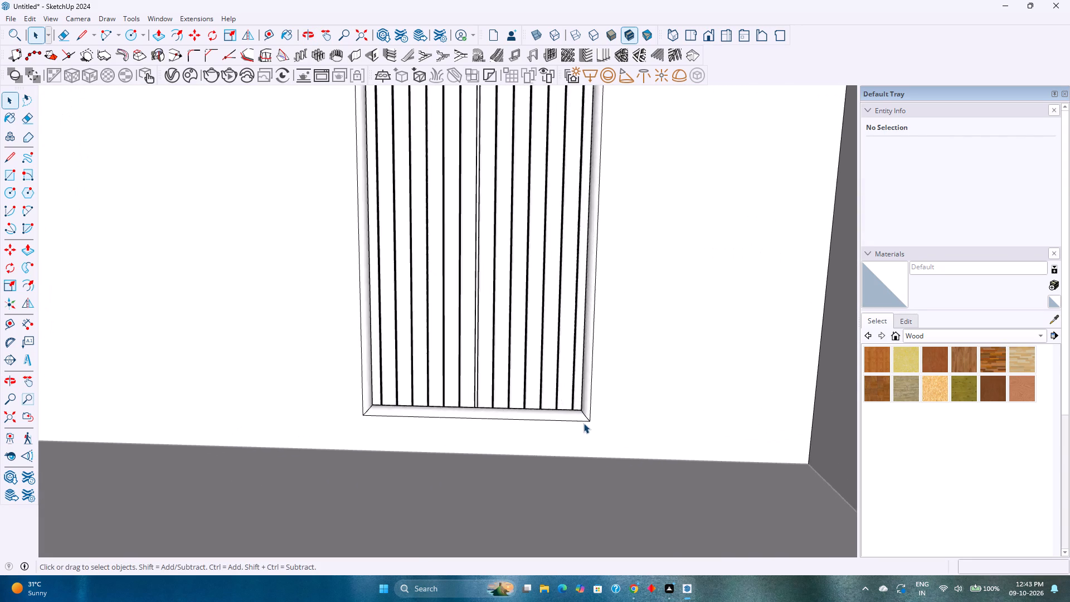
pyautogui.scroll(7, 583, 423)
pyautogui.doubleClick(556, 415)
pyautogui.tripleClick(556, 415)
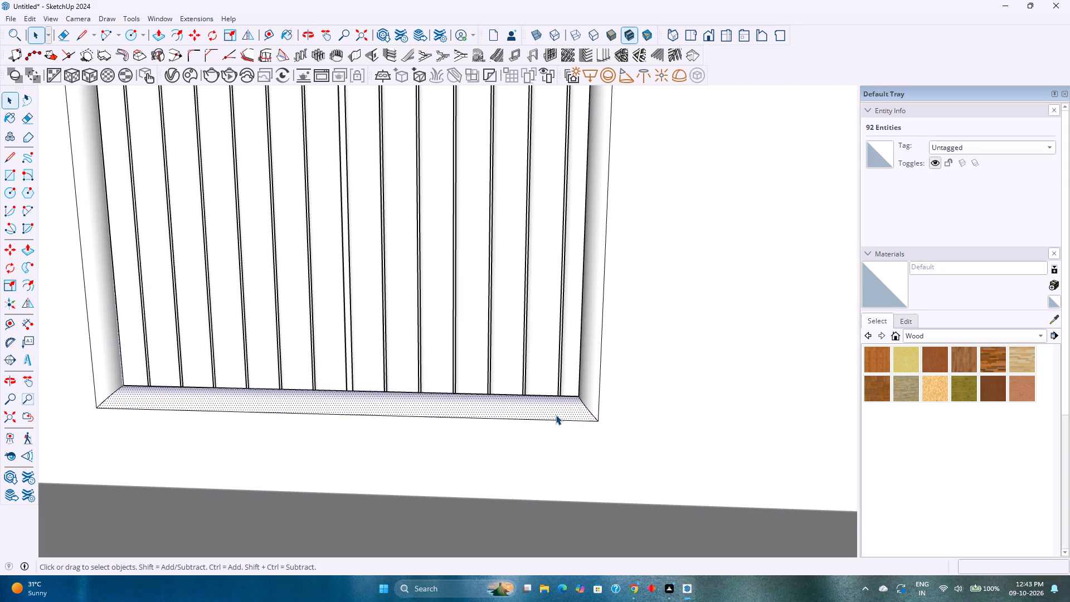
pyautogui.click(556, 415)
pyautogui.doubleClick(552, 410)
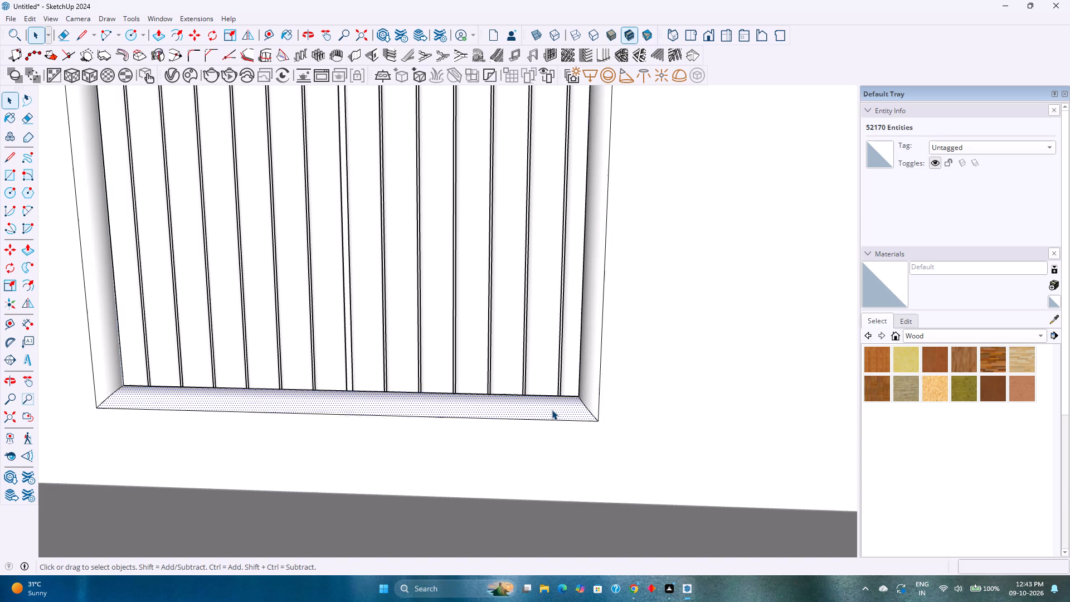
pyautogui.keyDown('ctrl'); pyautogui.doubleClick(594, 362); pyautogui.keyUp('ctrl')
pyautogui.scroll(-6, 289, 361)
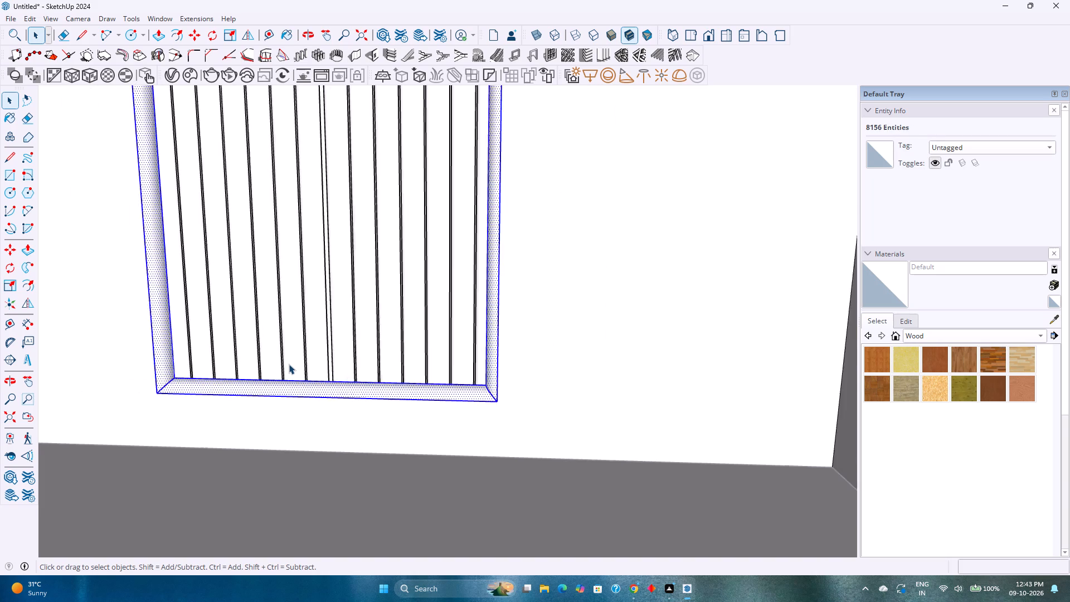
pyautogui.scroll(-3, 289, 364)
pyautogui.keyDown('shift'); pyautogui.moveTo(292, 367); pyautogui.dragTo(359, 512, button='middle'); pyautogui.keyUp('shift')
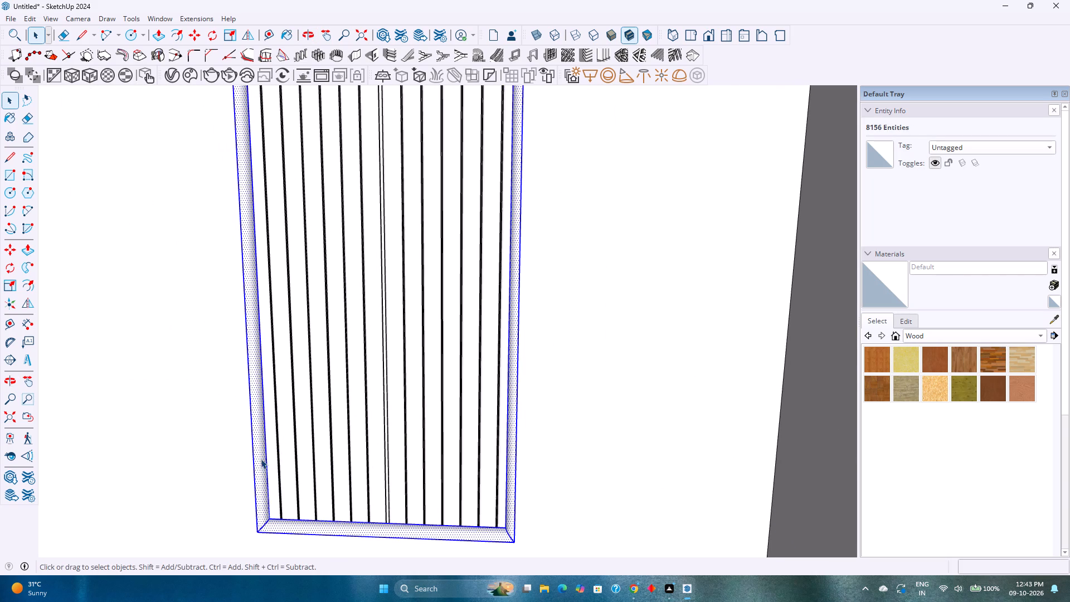
pyautogui.rightClick(261, 459)
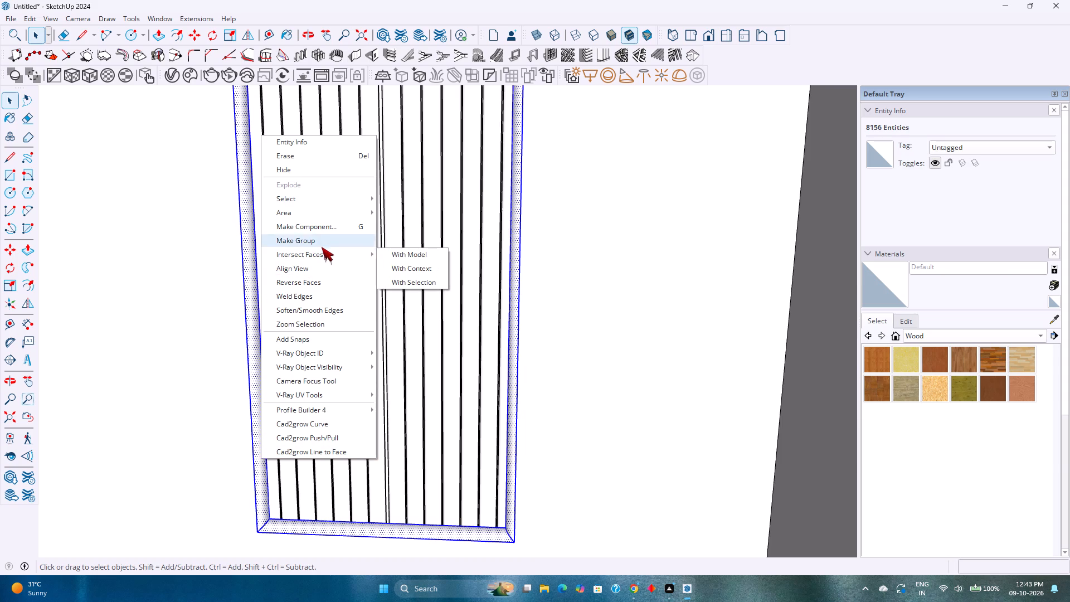
pyautogui.click(309, 295)
# Open Soften/Smooth Edges for the selected panel frame, and clear the selection.
pyautogui.rightClick(255, 314)
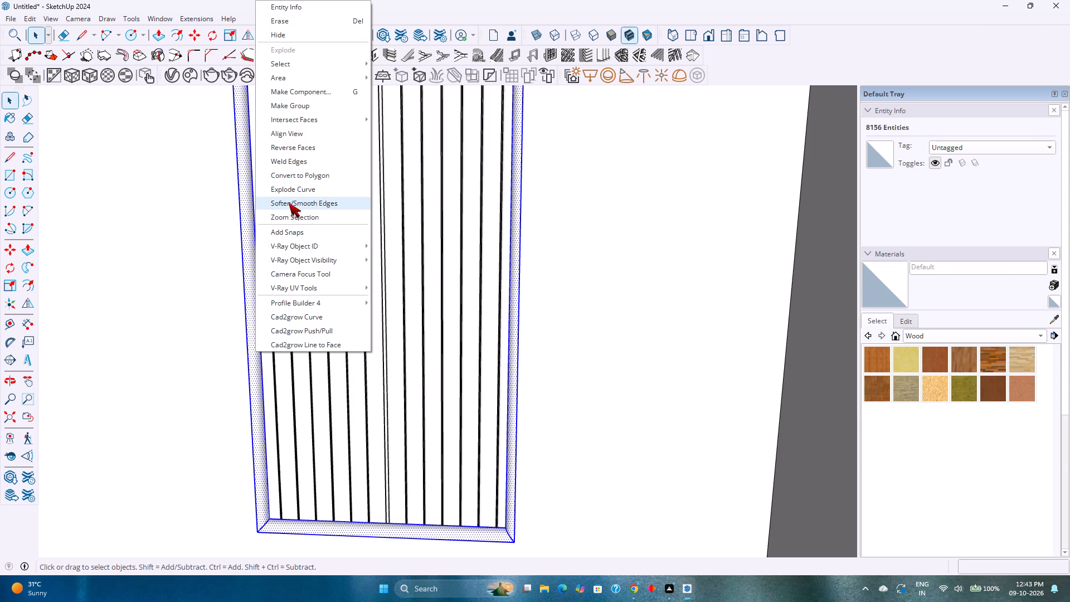
pyautogui.click(289, 203)
pyautogui.scroll(-5, 352, 411)
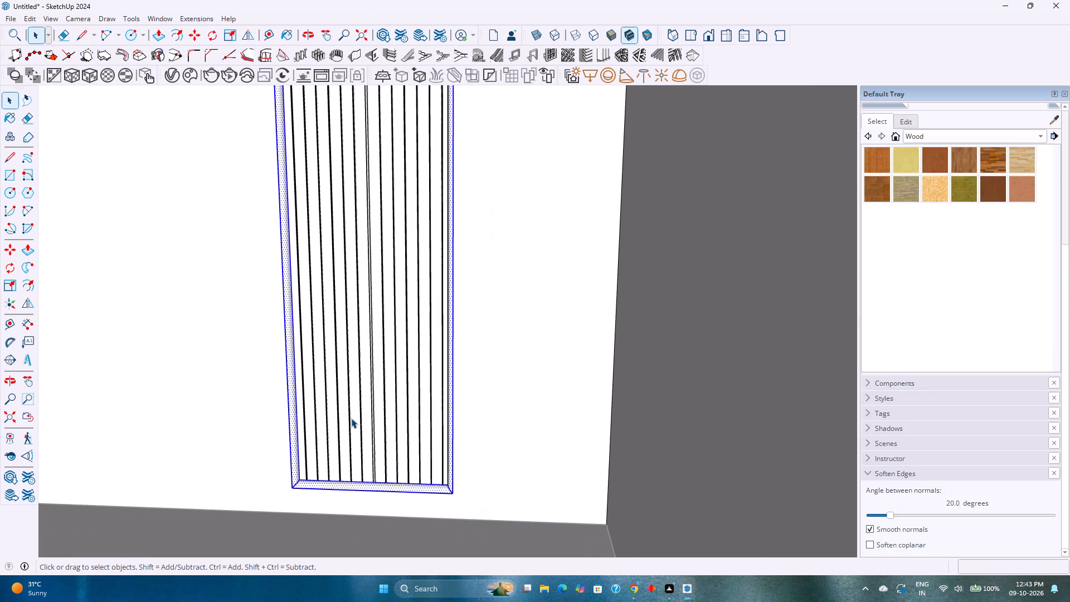
pyautogui.press('Escape')
# Examine the whole room and its back wall with the two arched panels from above and from the front.
pyautogui.scroll(-2, 363, 435)
pyautogui.moveTo(362, 436); pyautogui.dragTo(457, 438, button='middle')
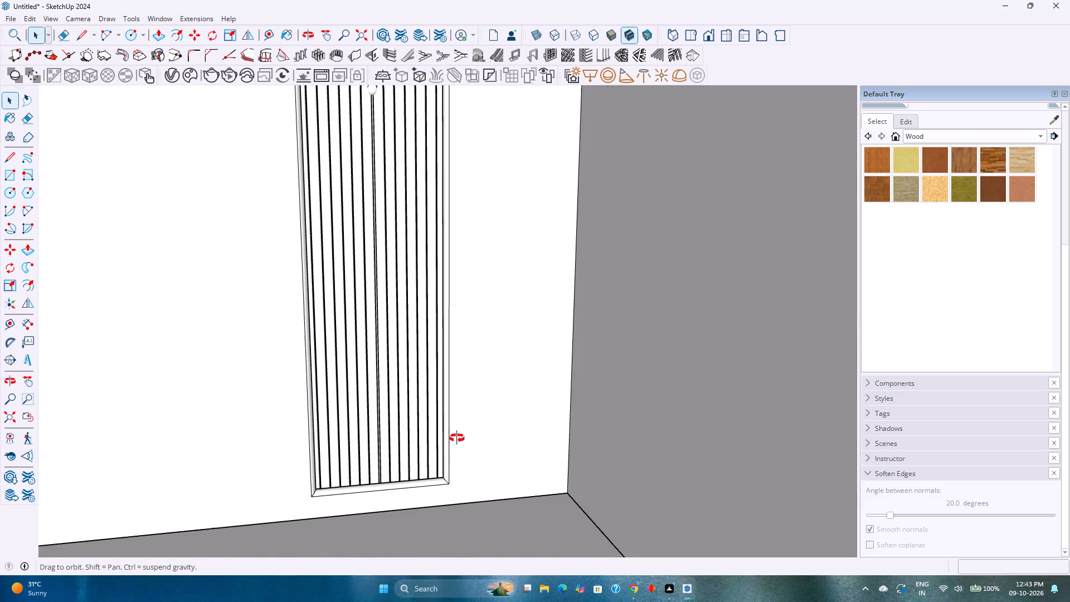
pyautogui.moveTo(457, 438); pyautogui.dragTo(458, 438, button='middle')
pyautogui.scroll(-8, 458, 437)
pyautogui.moveTo(456, 436); pyautogui.dragTo(449, 507, button='middle')
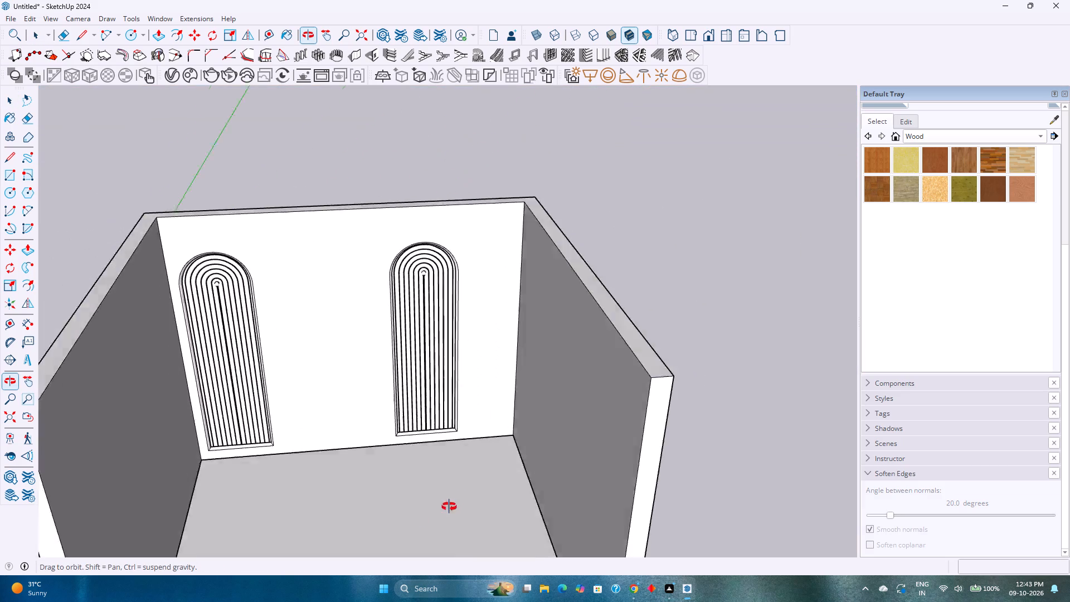
pyautogui.moveTo(449, 507); pyautogui.dragTo(455, 488, button='middle')
pyautogui.scroll(-3, 455, 461)
pyautogui.moveTo(506, 480); pyautogui.dragTo(407, 386, button='middle')
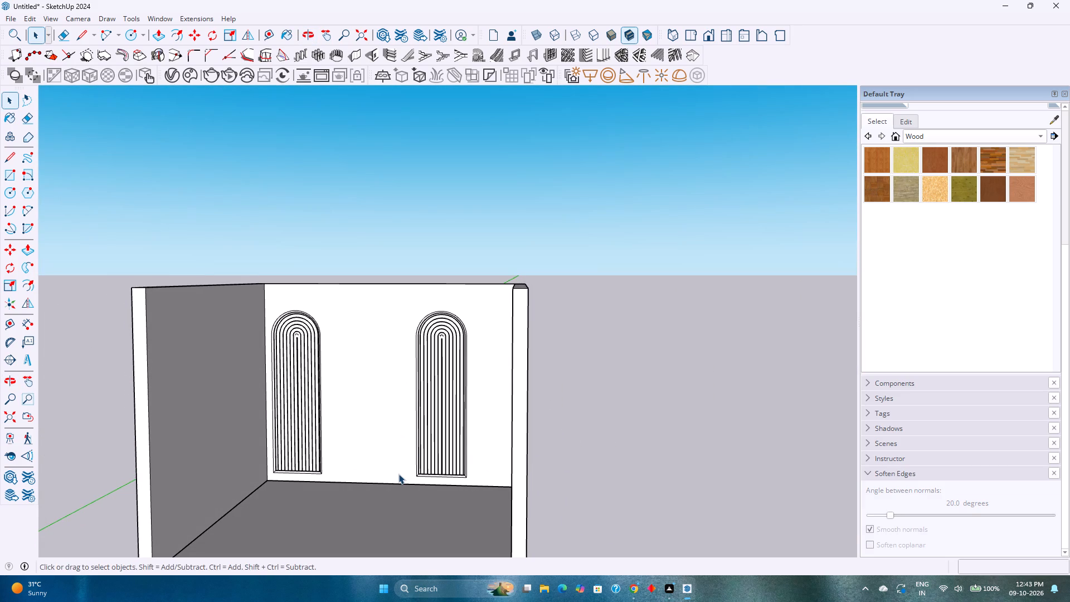
pyautogui.keyDown('shift'); pyautogui.moveTo(387, 470); pyautogui.dragTo(476, 470, button='middle'); pyautogui.keyUp('shift')
pyautogui.moveTo(470, 468); pyautogui.dragTo(519, 460, button='middle')
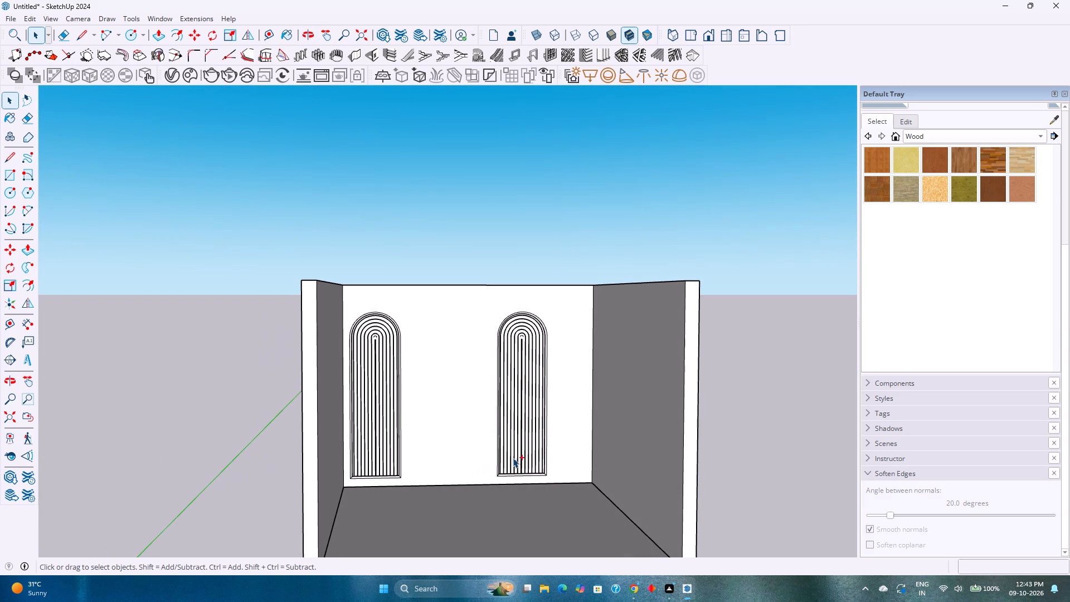
# Save the model on the Desktop as a SketchUp file named "Fuji - Bedroom Design".
pyautogui.hotkey('ctrl', 's')
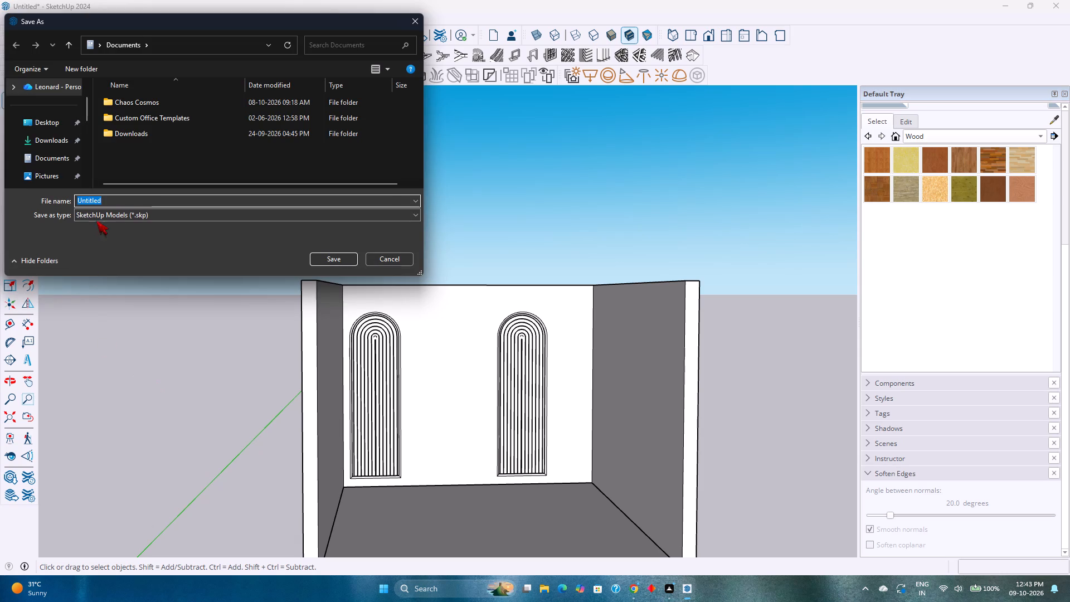
pyautogui.click(43, 125)
pyautogui.doubleClick(130, 198)
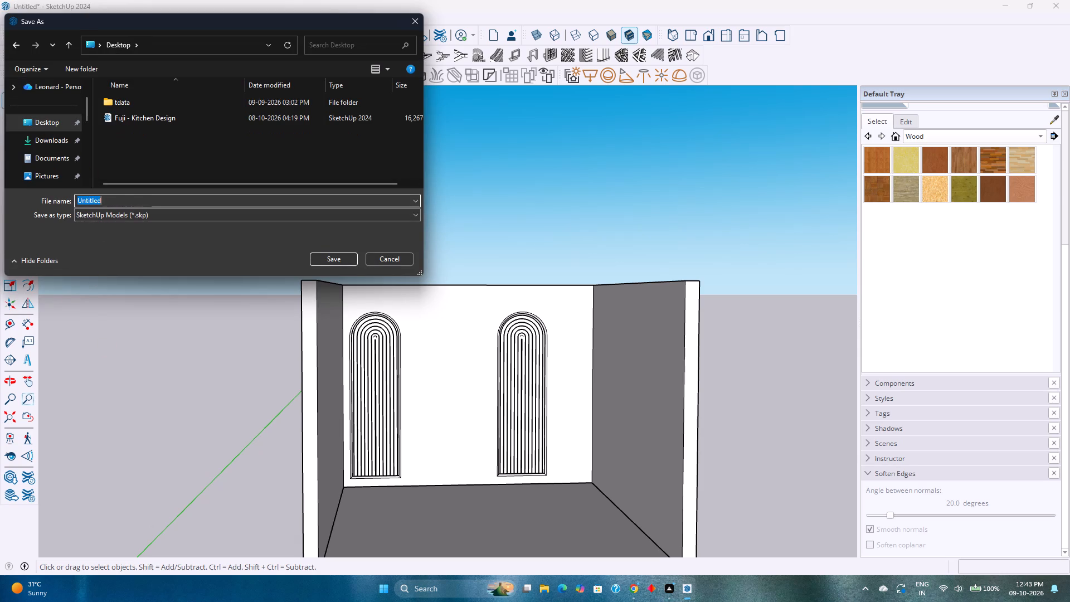
pyautogui.write('Fuji')
pyautogui.press('space')
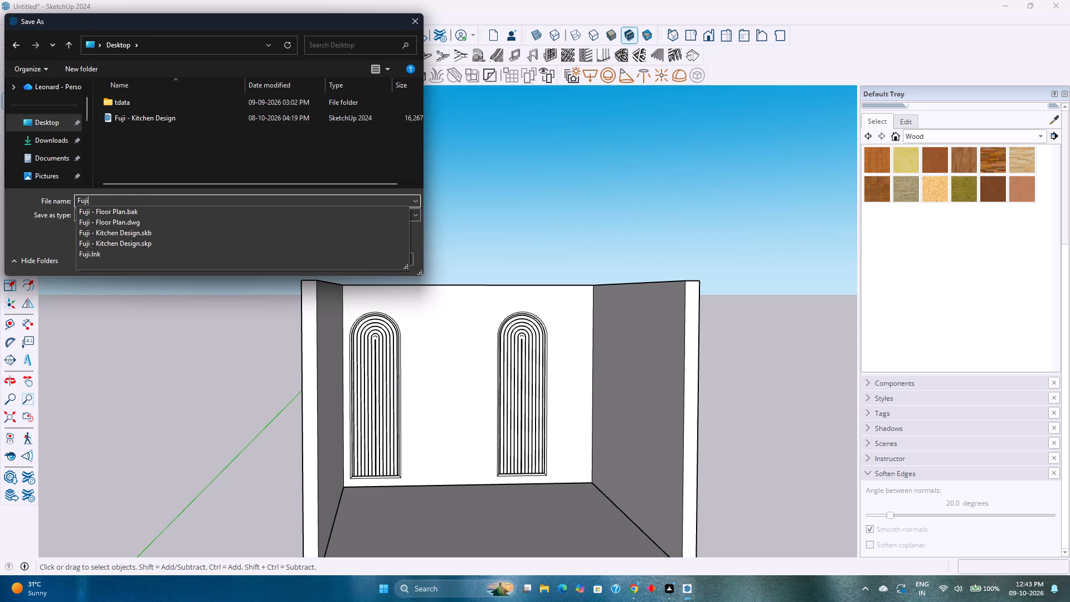
pyautogui.press('BackSpace')
pyautogui.press('space')
pyautogui.write('-')
pyautogui.press('space')
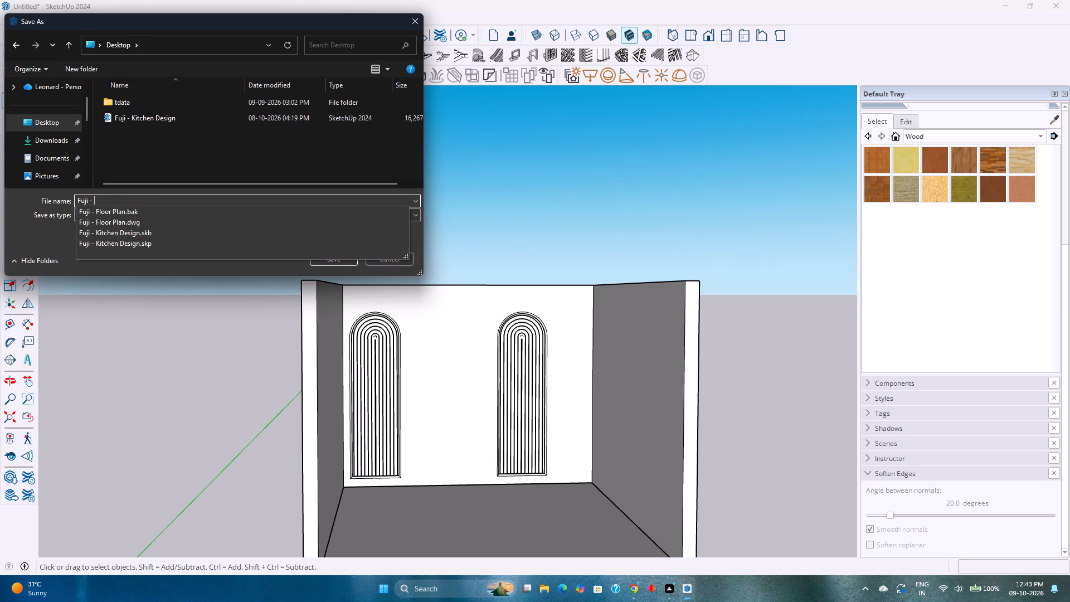
pyautogui.write('Bed')
pyautogui.press('space')
pyautogui.press('BackSpace')
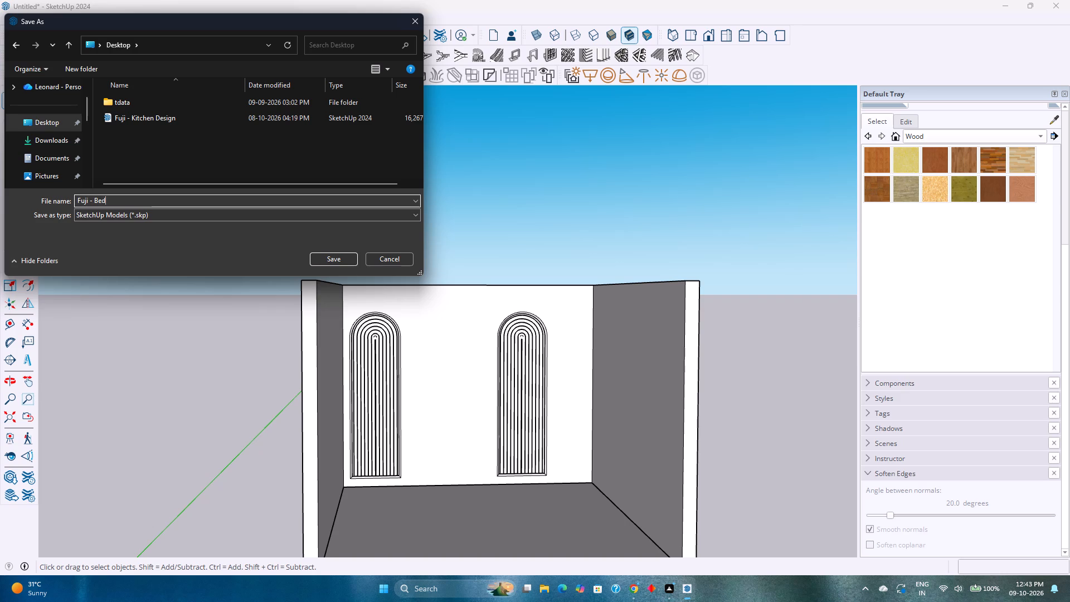
pyautogui.write('romm')
pyautogui.press('BackSpace')
pyautogui.press('BackSpace')
pyautogui.write('om Desofn')
pyautogui.press('BackSpace')
pyautogui.press('BackSpace')
pyautogui.press('BackSpace')
pyautogui.write('in')
pyautogui.press('BackSpace')
pyautogui.write('gn')
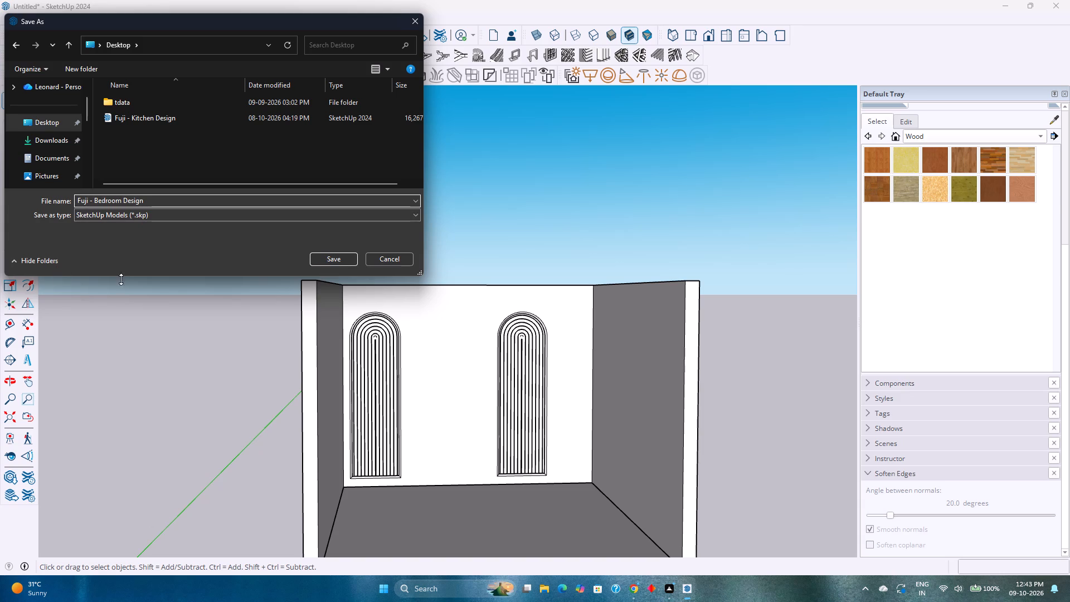
pyautogui.click(342, 258)
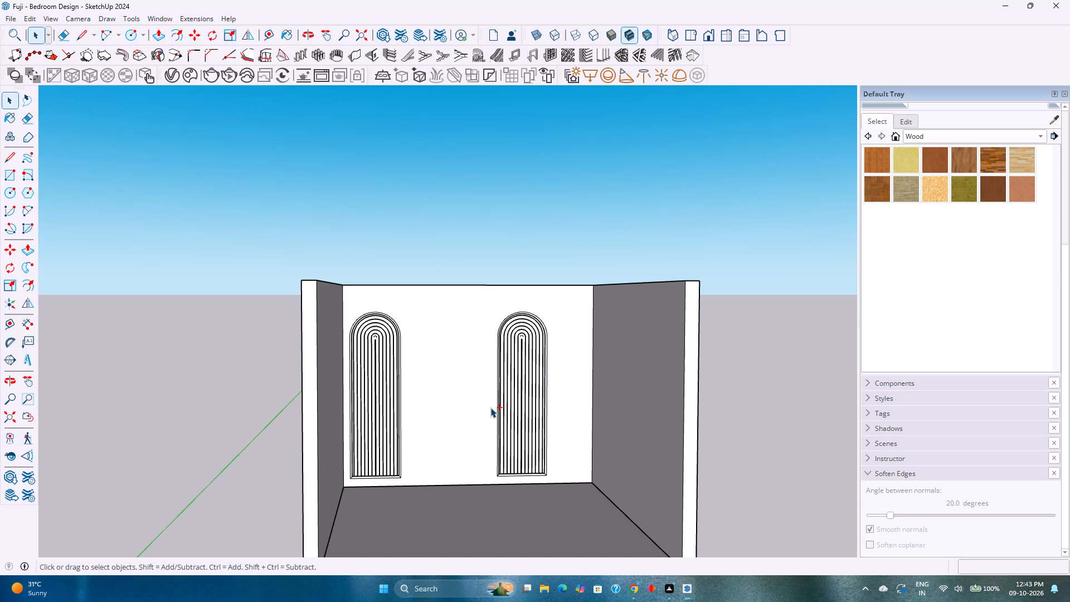
# Examine the room interior and the two fluted arched panels on the back wall up close.
pyautogui.scroll(-2, 458, 449)
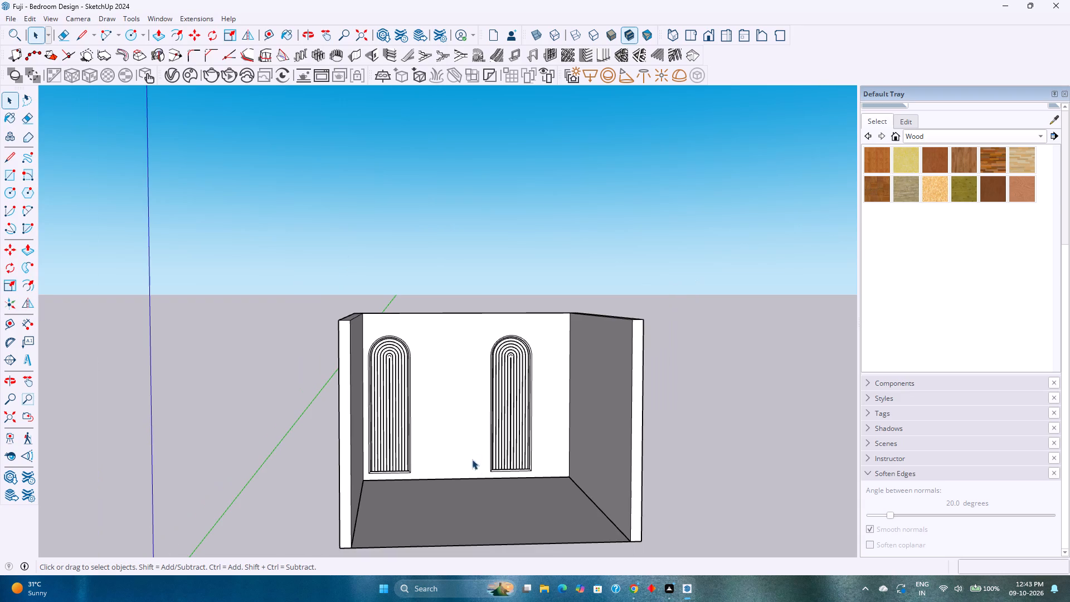
pyautogui.keyDown('shift'); pyautogui.moveTo(478, 469); pyautogui.dragTo(469, 360, button='middle'); pyautogui.keyUp('shift')
pyautogui.moveTo(472, 361); pyautogui.dragTo(404, 441, button='middle')
pyautogui.scroll(1, 507, 339)
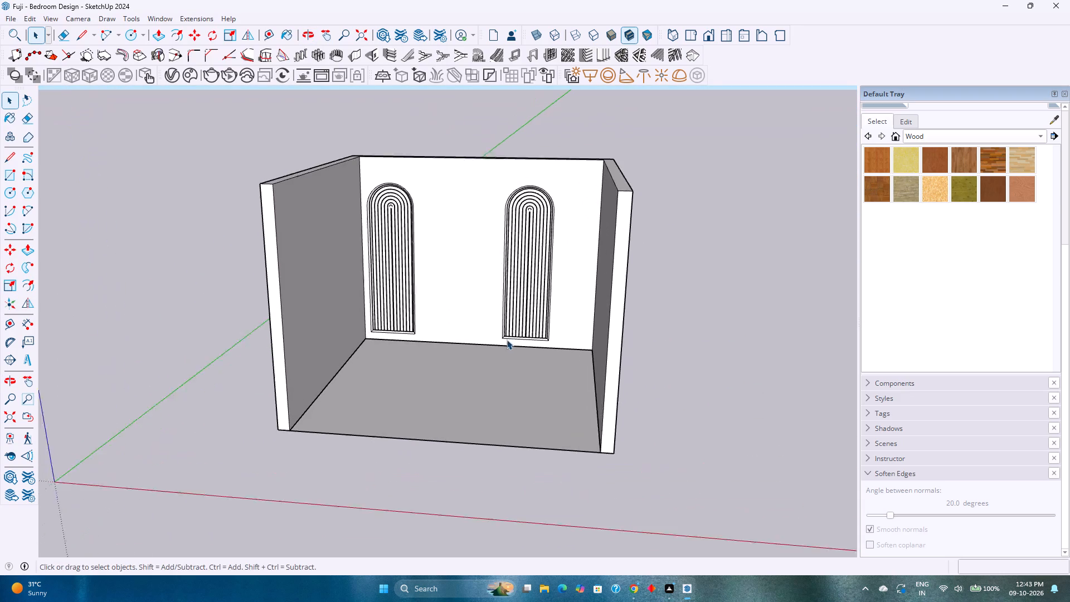
pyautogui.scroll(3, 507, 339)
pyautogui.keyDown('shift'); pyautogui.moveTo(471, 340); pyautogui.dragTo(516, 416, button='middle'); pyautogui.keyUp('shift')
pyautogui.scroll(3, 511, 416)
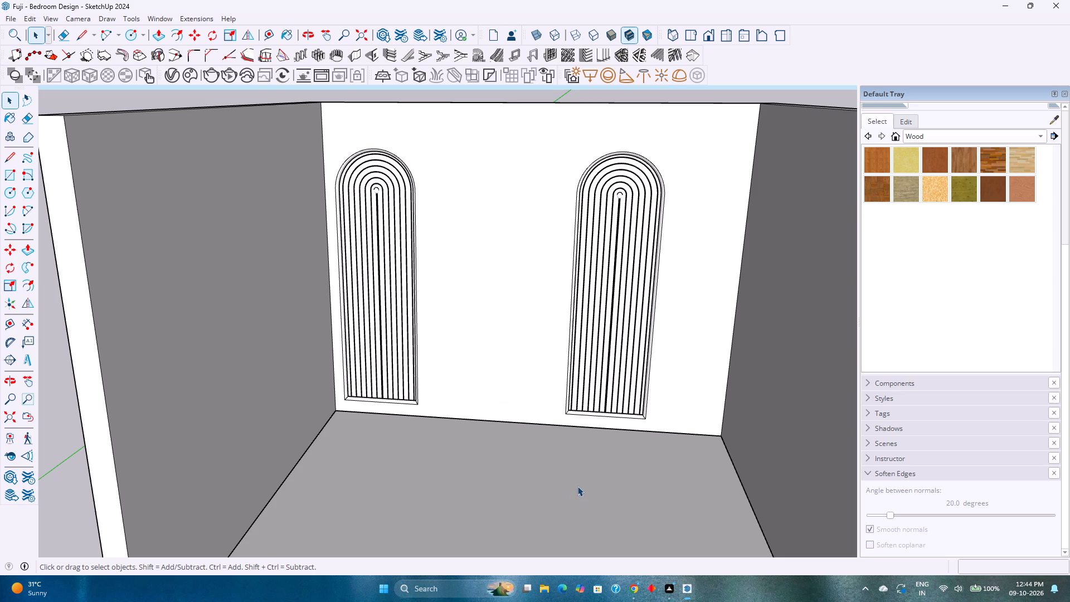
pyautogui.scroll(4, 498, 261)
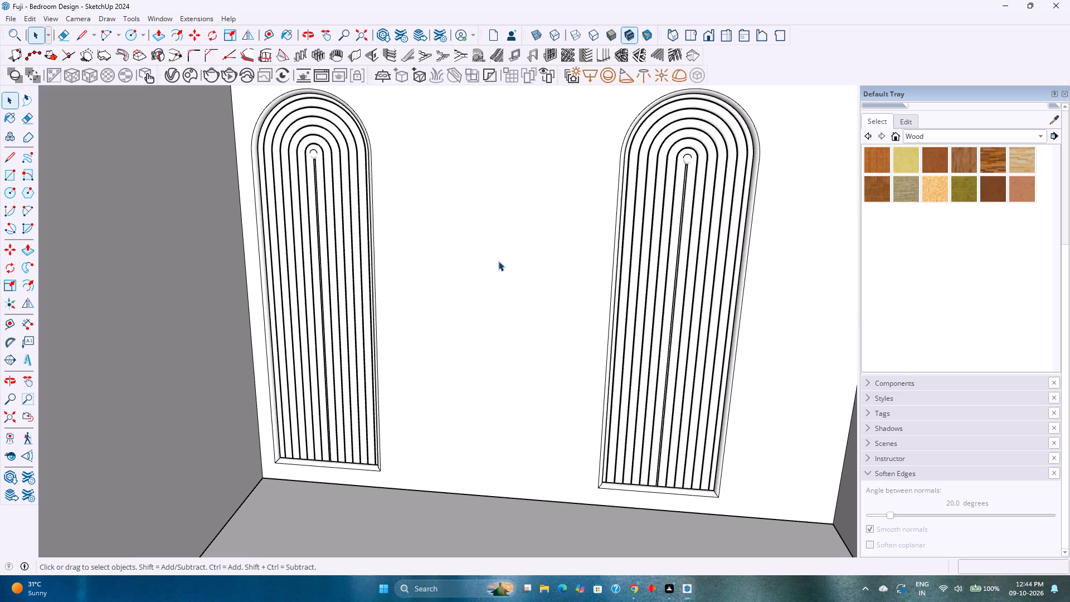
# Open the room group for editing and place a vertical guide 3" from the left arched panel's inner edge.
pyautogui.moveTo(502, 262); pyautogui.dragTo(551, 342, button='middle')
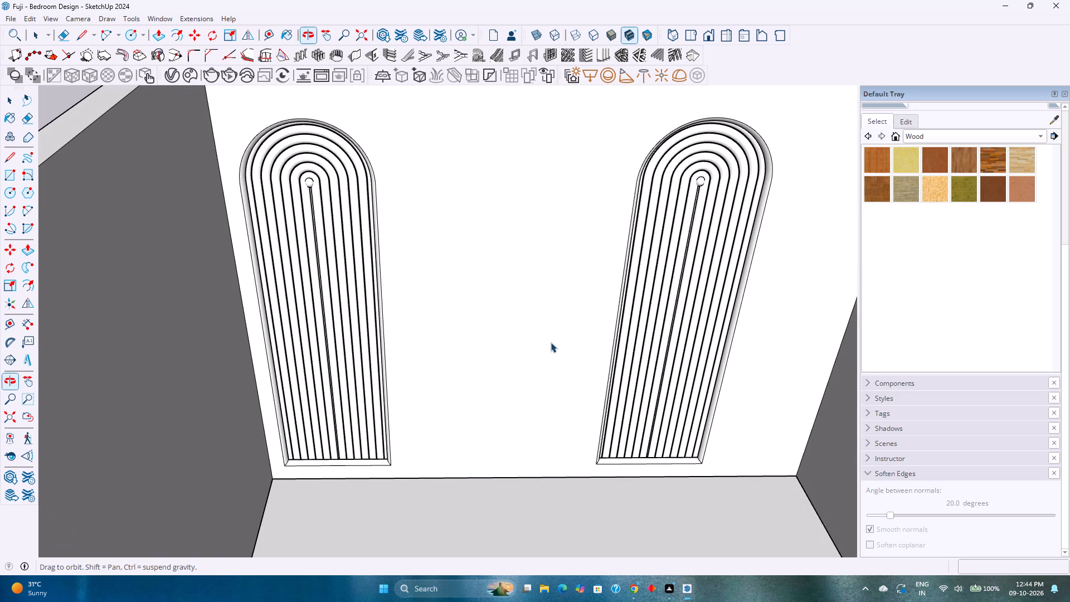
pyautogui.keyDown('shift'); pyautogui.moveTo(551, 339); pyautogui.dragTo(482, 365, button='middle'); pyautogui.keyUp('shift')
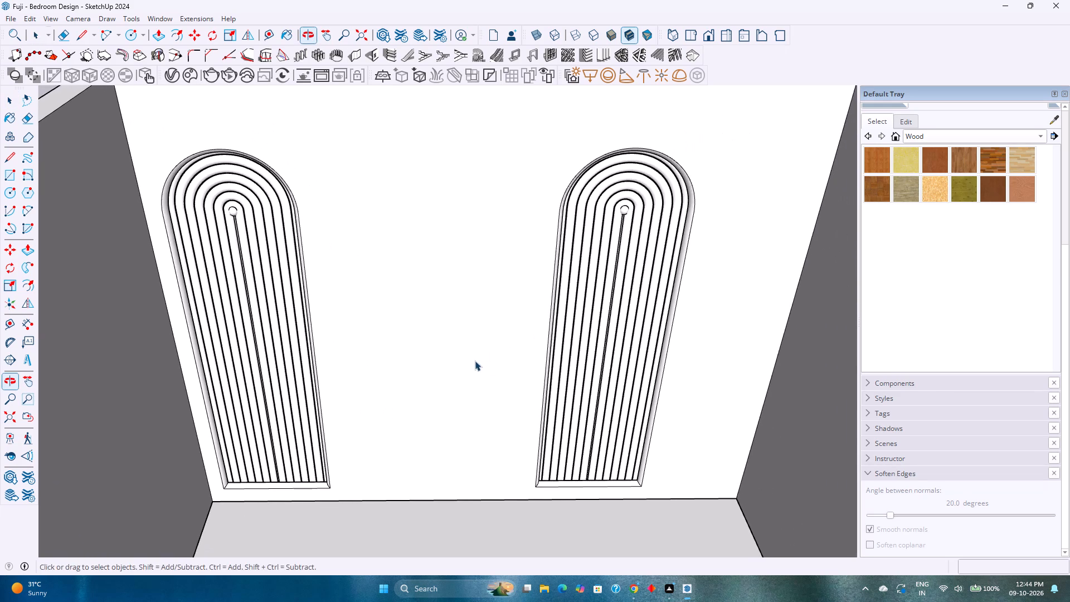
pyautogui.moveTo(484, 356); pyautogui.dragTo(468, 347, button='middle')
pyautogui.keyDown('shift'); pyautogui.moveTo(468, 346); pyautogui.dragTo(377, 371, button='middle'); pyautogui.keyUp('shift')
pyautogui.moveTo(369, 371); pyautogui.dragTo(411, 304, button='middle')
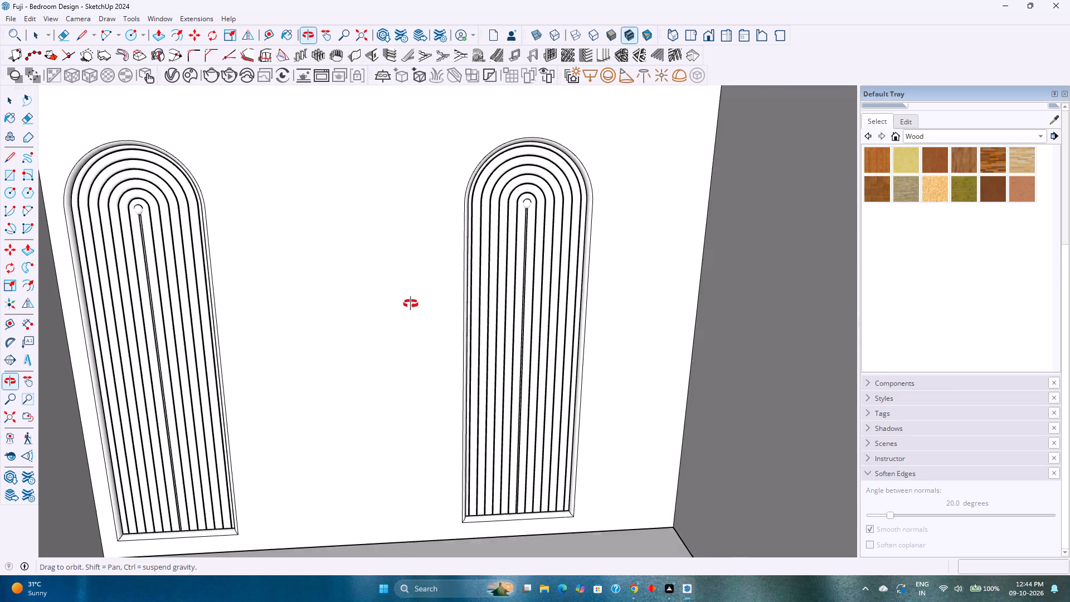
pyautogui.moveTo(411, 304); pyautogui.dragTo(411, 294, button='middle')
pyautogui.scroll(-2, 411, 294)
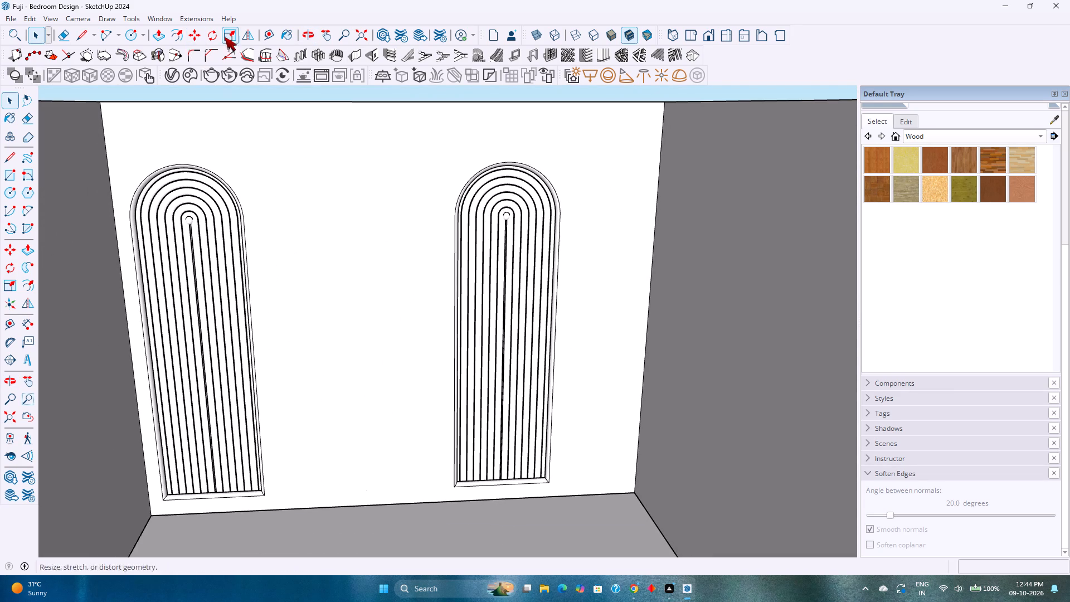
pyautogui.doubleClick(367, 227)
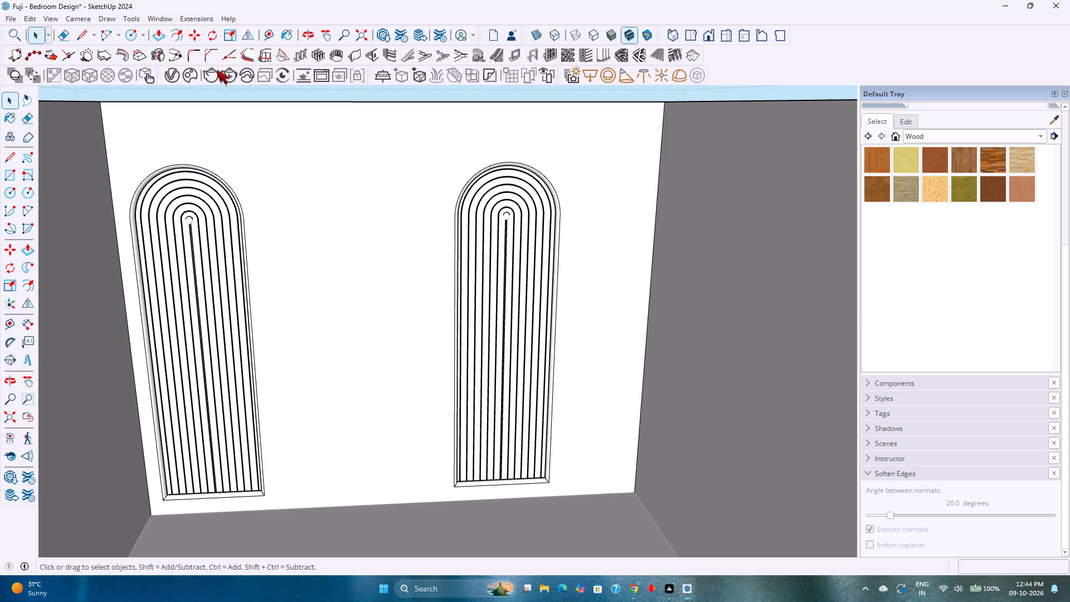
pyautogui.click(265, 32)
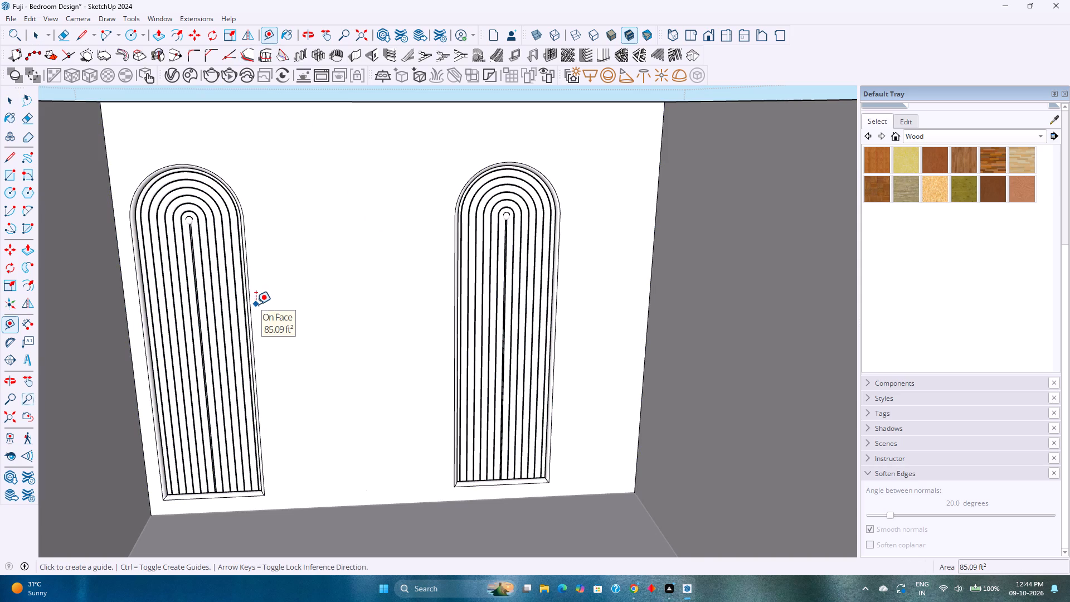
pyautogui.scroll(3, 256, 304)
pyautogui.click(249, 294)
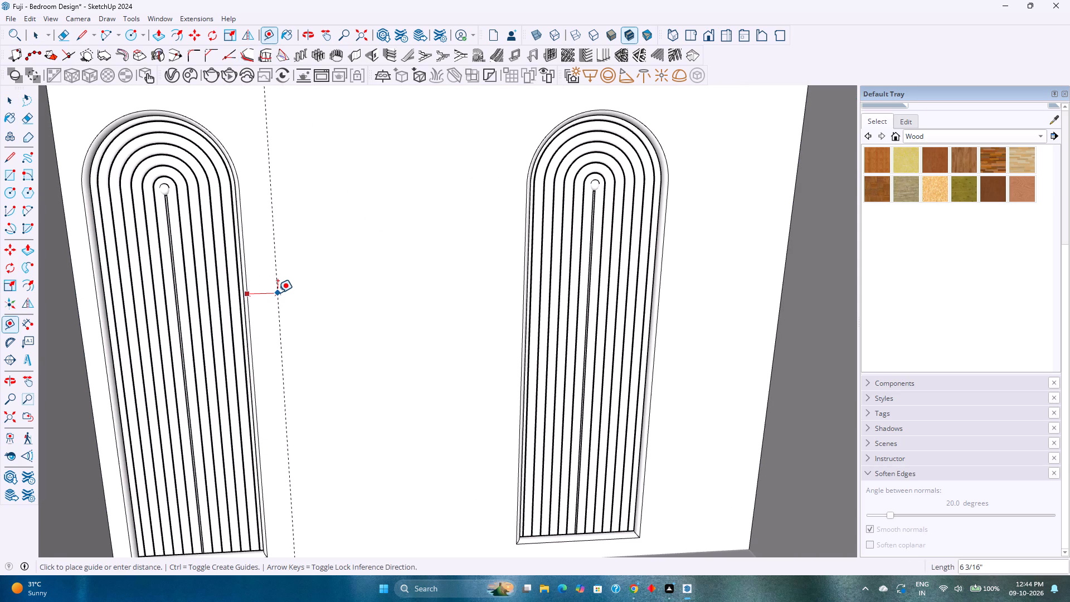
pyautogui.press('5')
pyautogui.press('Return')
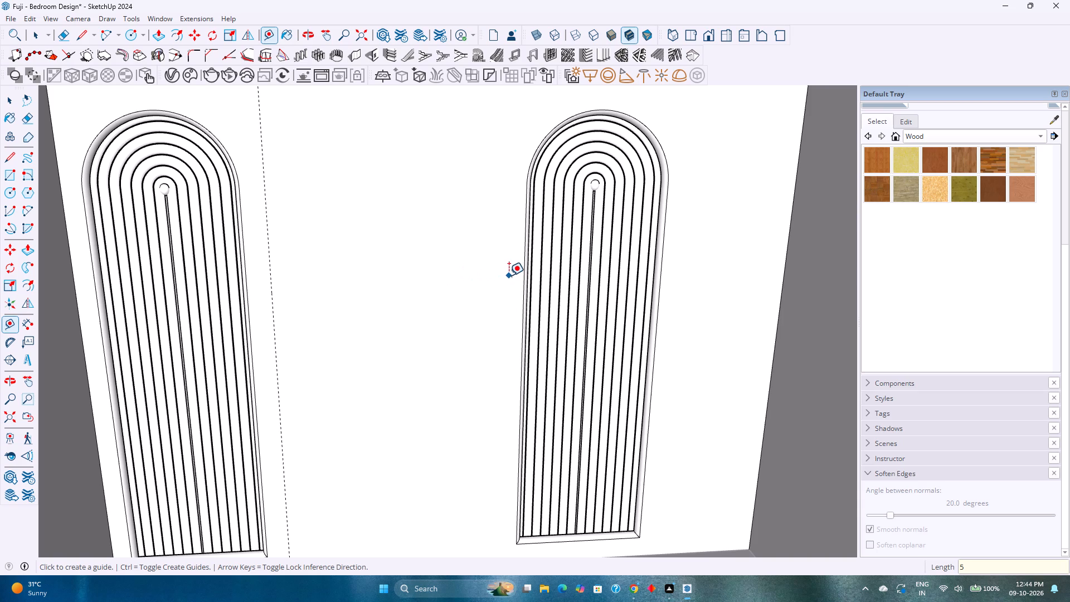
pyautogui.press('3')
pyautogui.press('Return')
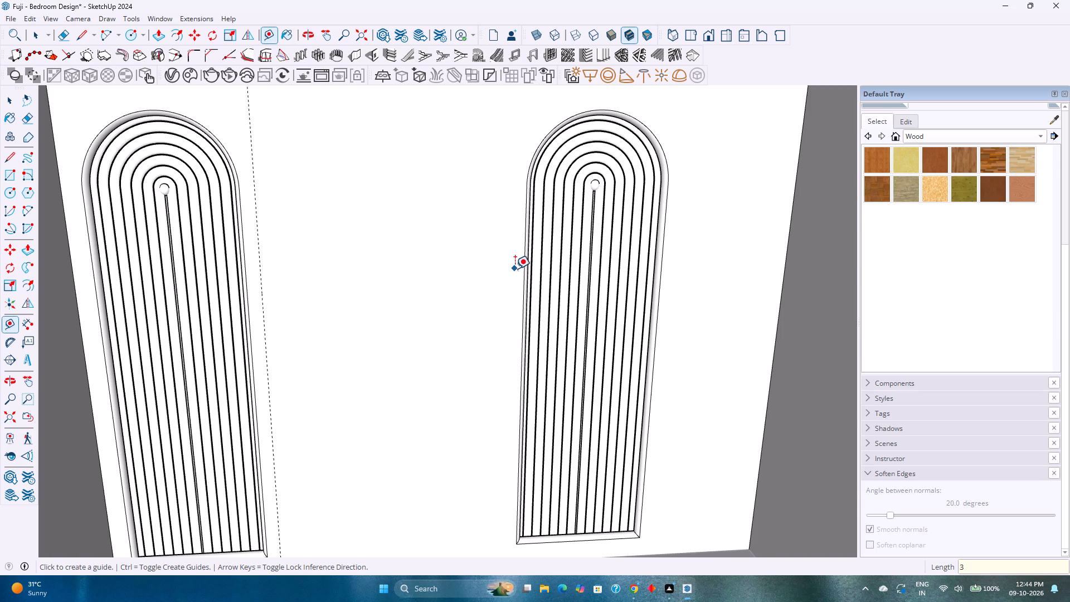
# Place a vertical guide 3" from the right arched panel's inner edge on the back wall.
pyautogui.click(523, 259)
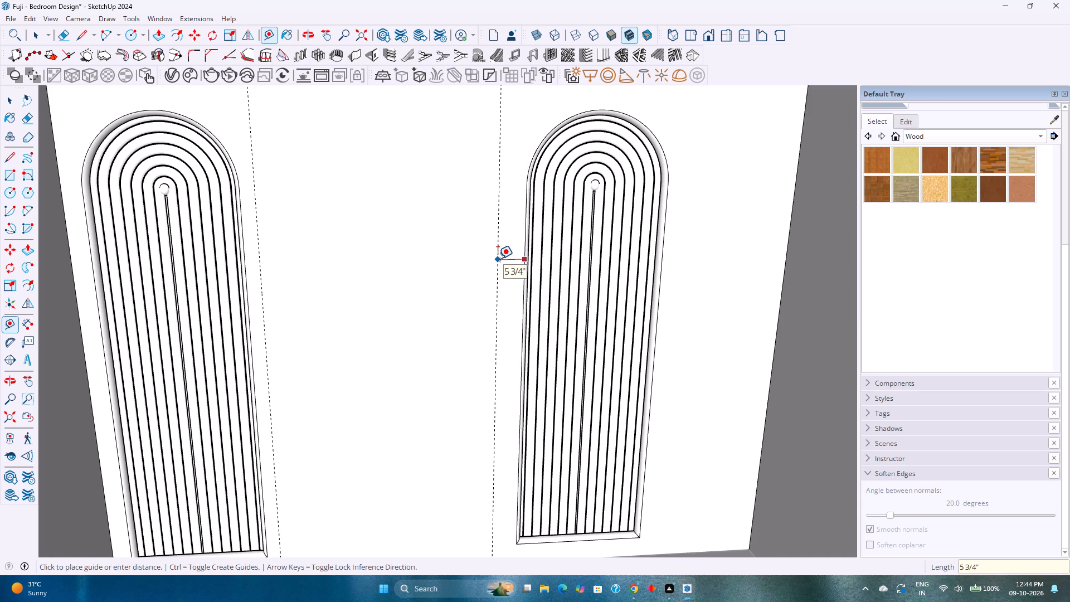
pyautogui.press('3')
pyautogui.press('Return')
# Place a horizontal guide 3" above the back wall's floor edge.
pyautogui.scroll(-3, 453, 289)
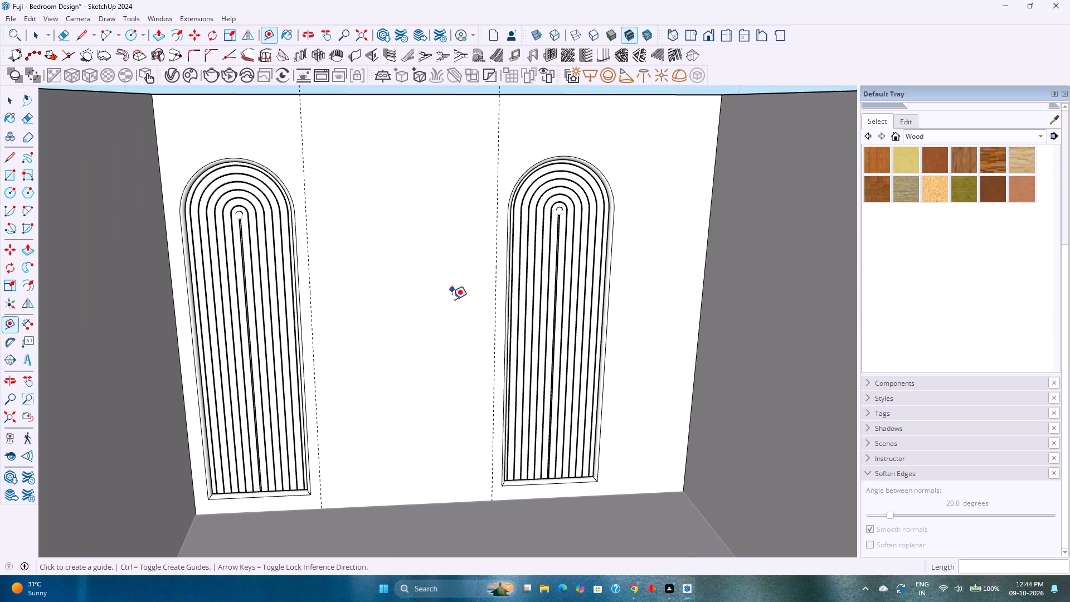
pyautogui.click(435, 504)
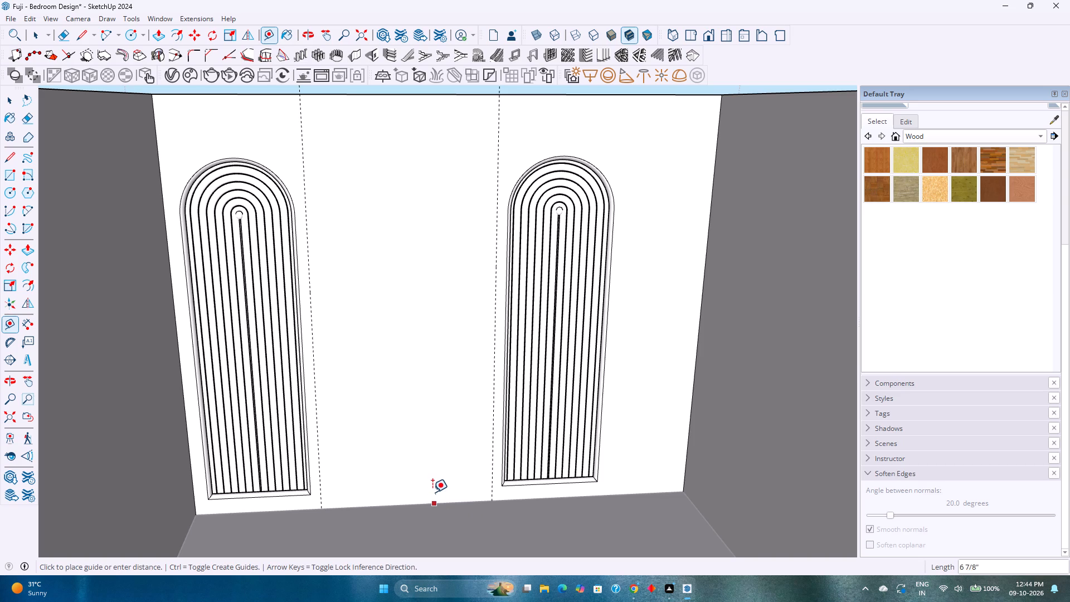
pyautogui.click(383, 492)
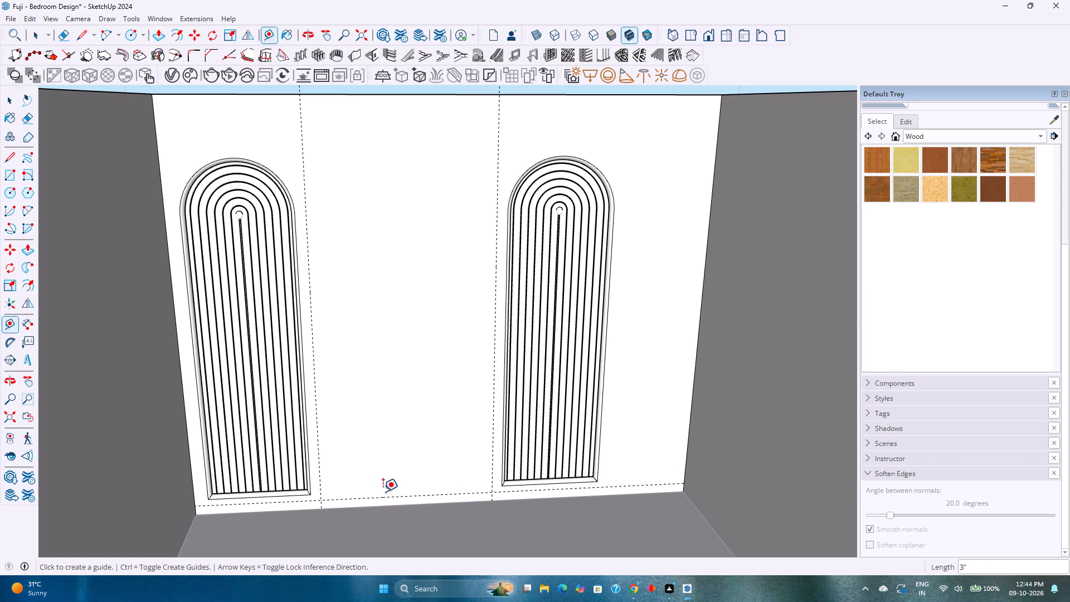
pyautogui.press('space')
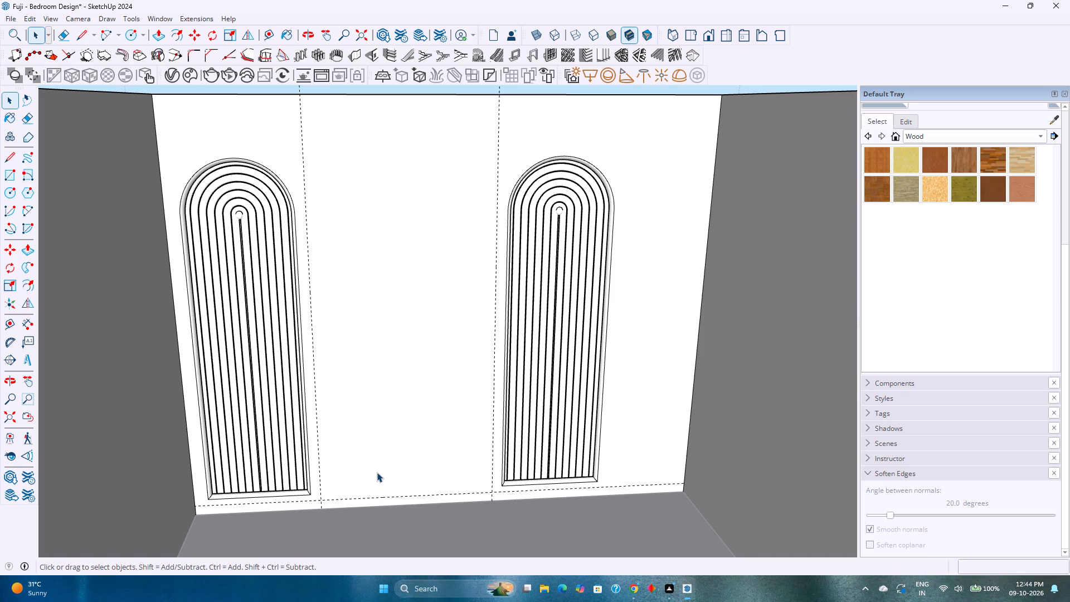
# Examine the back wall and its guides between the two arched panels from the front and from above.
pyautogui.scroll(-1, 390, 474)
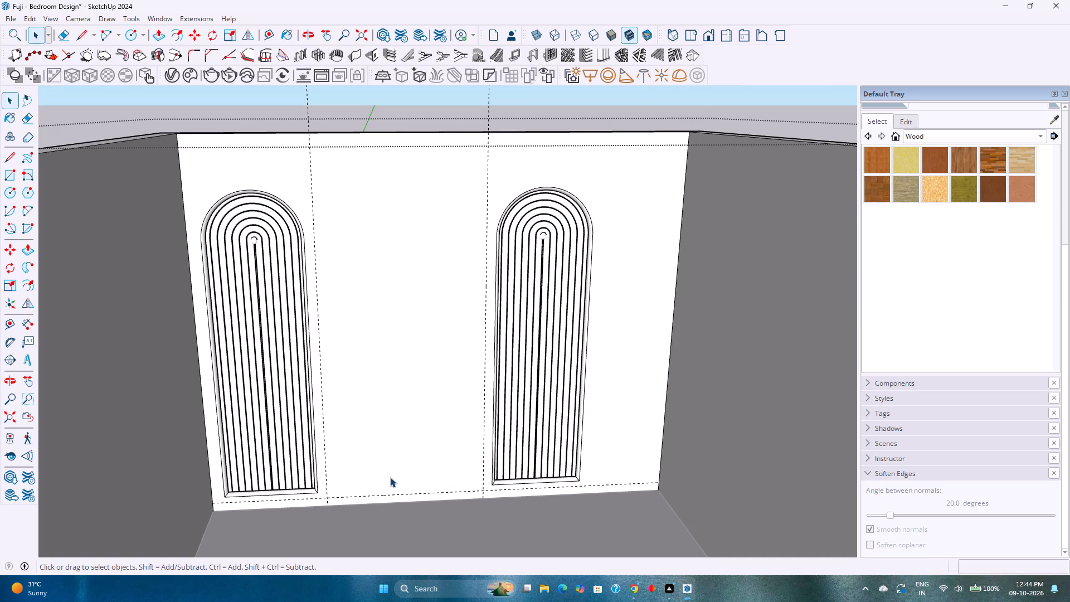
pyautogui.keyDown('shift'); pyautogui.moveTo(400, 478); pyautogui.dragTo(389, 423, button='middle'); pyautogui.keyUp('shift')
pyautogui.moveTo(391, 423); pyautogui.dragTo(401, 524, button='middle')
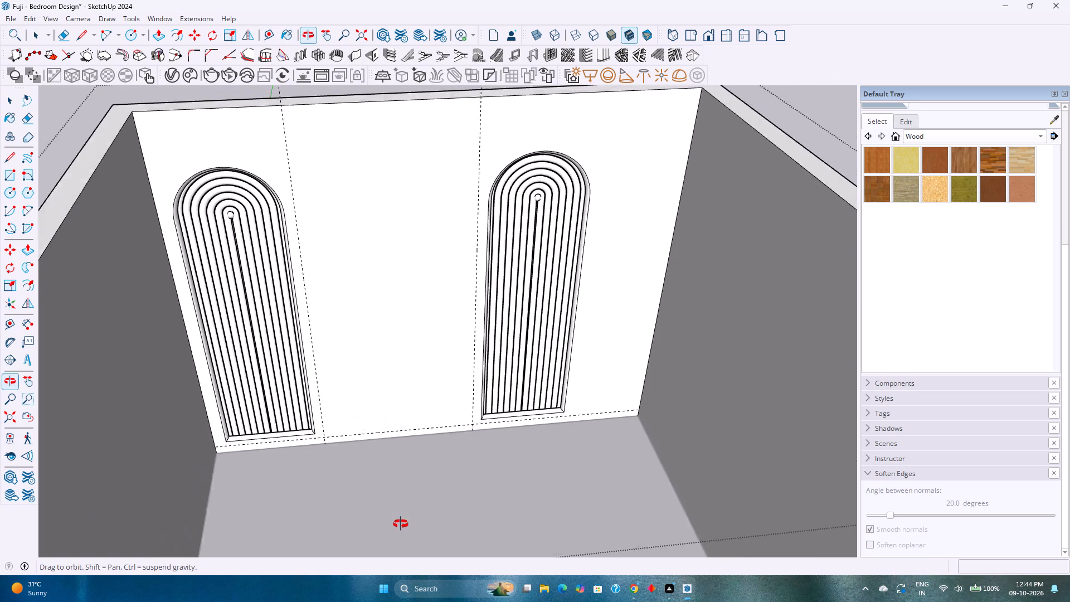
pyautogui.moveTo(401, 524); pyautogui.dragTo(405, 590, button='middle')
pyautogui.moveTo(380, 447); pyautogui.dragTo(354, 390, button='middle')
pyautogui.keyDown('shift'); pyautogui.moveTo(371, 377); pyautogui.dragTo(405, 491, button='middle'); pyautogui.keyUp('shift')
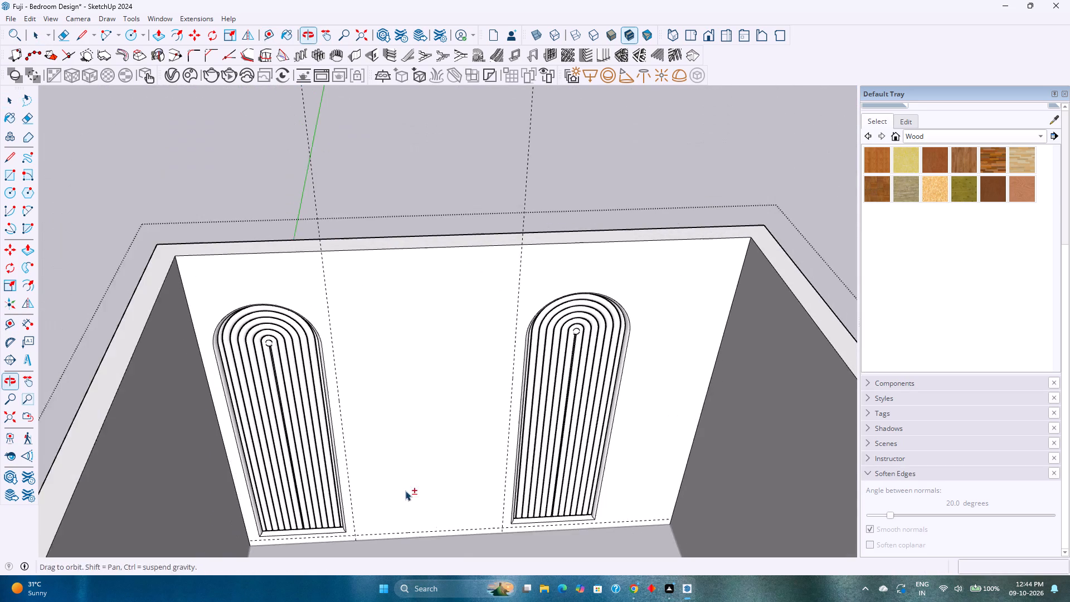
pyautogui.keyDown('shift'); pyautogui.moveTo(405, 491); pyautogui.dragTo(405, 489, button='middle'); pyautogui.keyUp('shift')
pyautogui.moveTo(395, 487); pyautogui.dragTo(378, 400, button='middle')
pyautogui.scroll(-3, 382, 392)
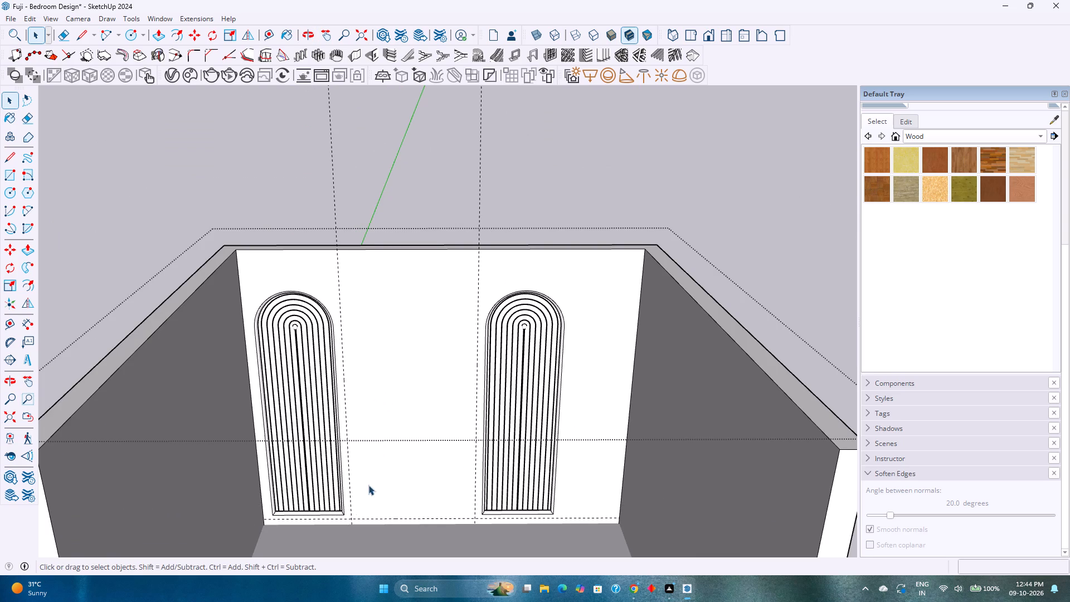
pyautogui.keyDown('shift'); pyautogui.moveTo(389, 522); pyautogui.dragTo(390, 460, button='middle'); pyautogui.keyUp('shift')
pyautogui.moveTo(391, 459); pyautogui.dragTo(427, 533, button='middle')
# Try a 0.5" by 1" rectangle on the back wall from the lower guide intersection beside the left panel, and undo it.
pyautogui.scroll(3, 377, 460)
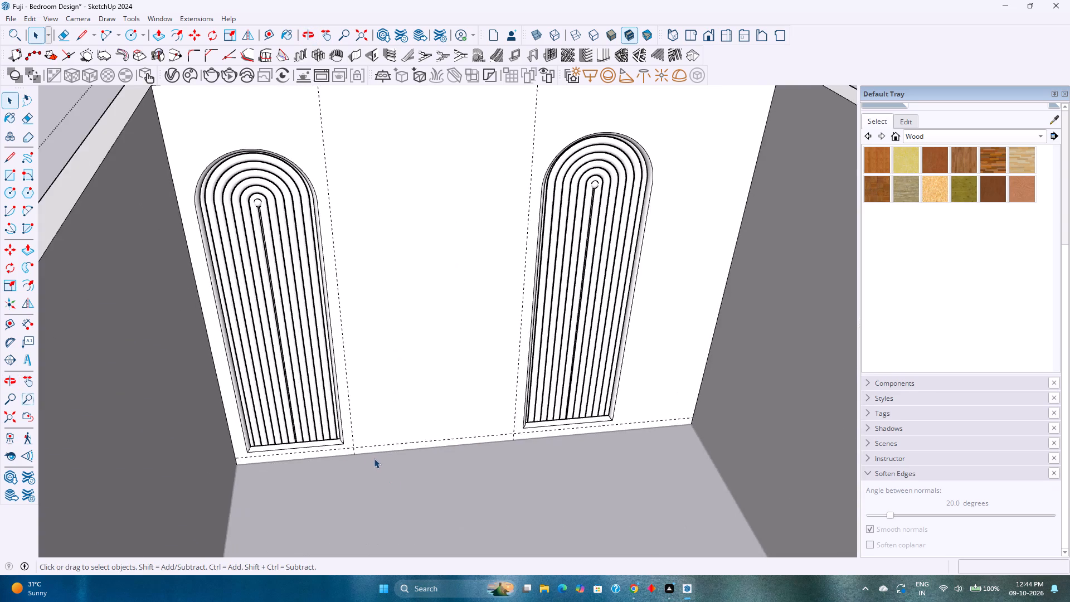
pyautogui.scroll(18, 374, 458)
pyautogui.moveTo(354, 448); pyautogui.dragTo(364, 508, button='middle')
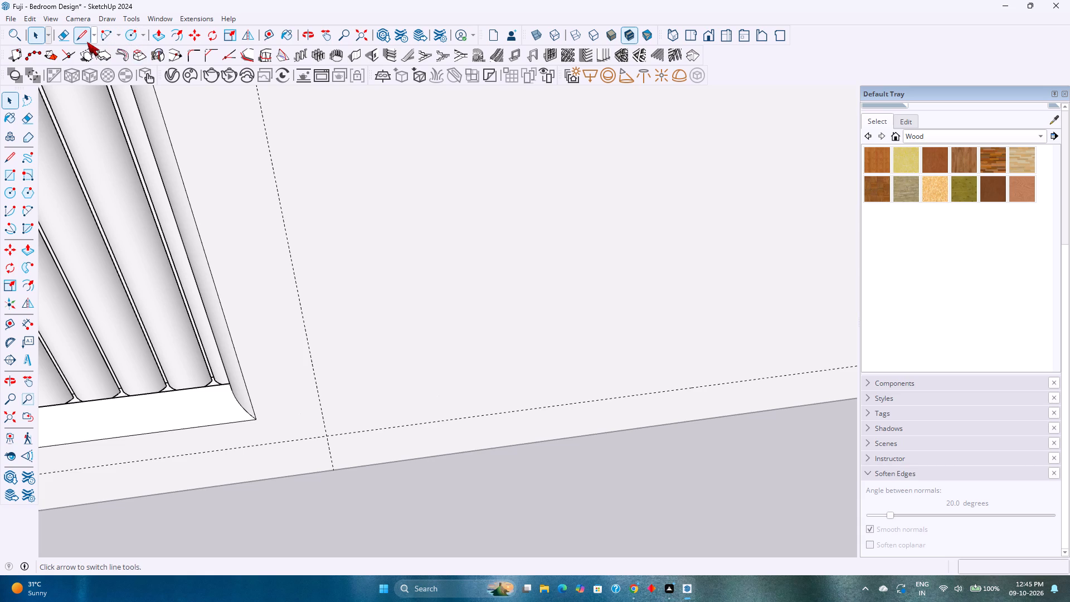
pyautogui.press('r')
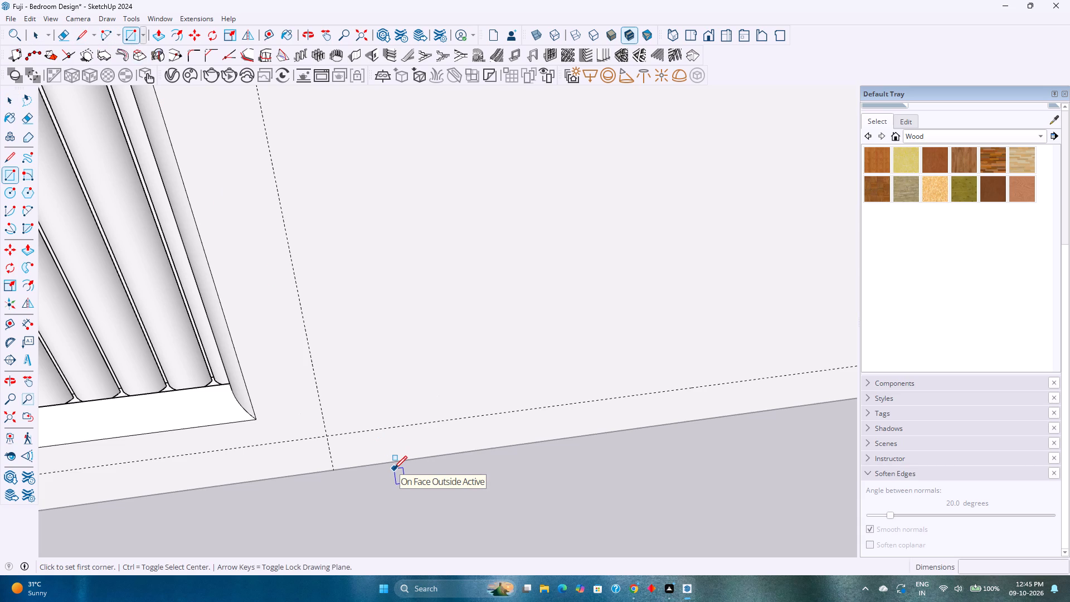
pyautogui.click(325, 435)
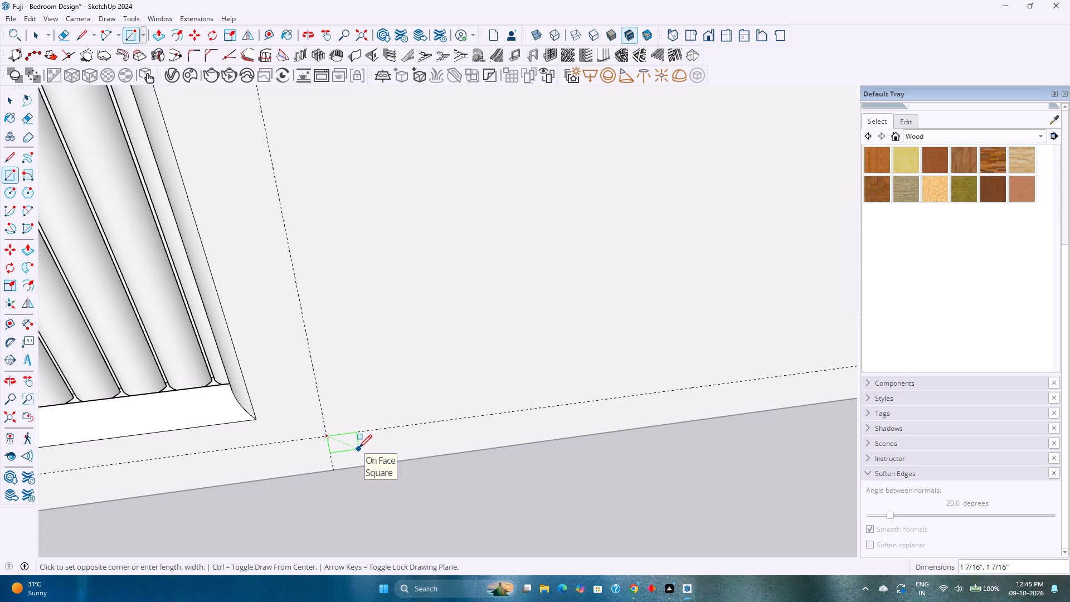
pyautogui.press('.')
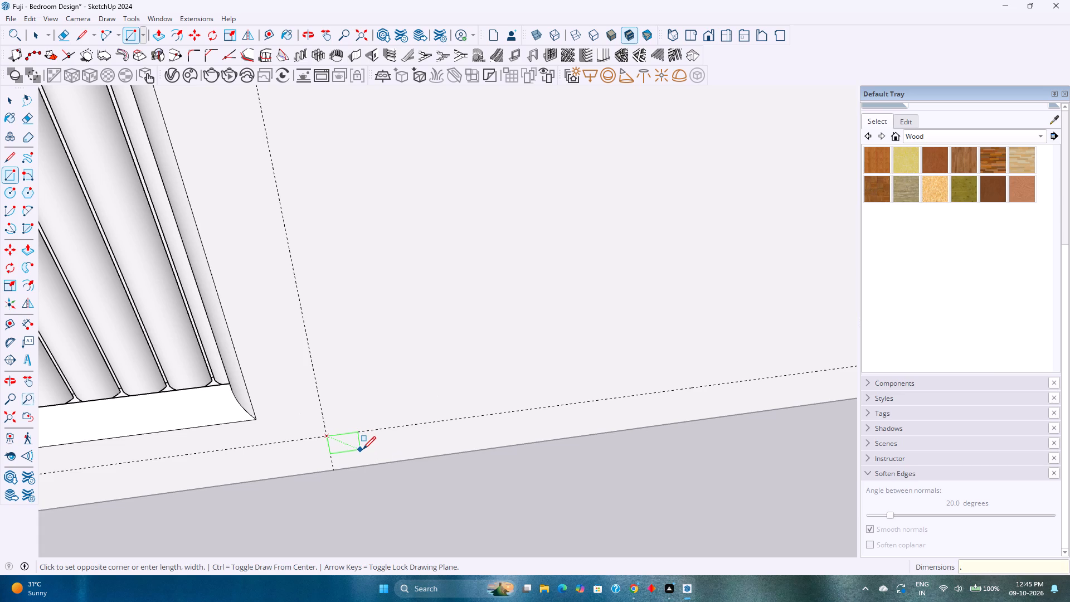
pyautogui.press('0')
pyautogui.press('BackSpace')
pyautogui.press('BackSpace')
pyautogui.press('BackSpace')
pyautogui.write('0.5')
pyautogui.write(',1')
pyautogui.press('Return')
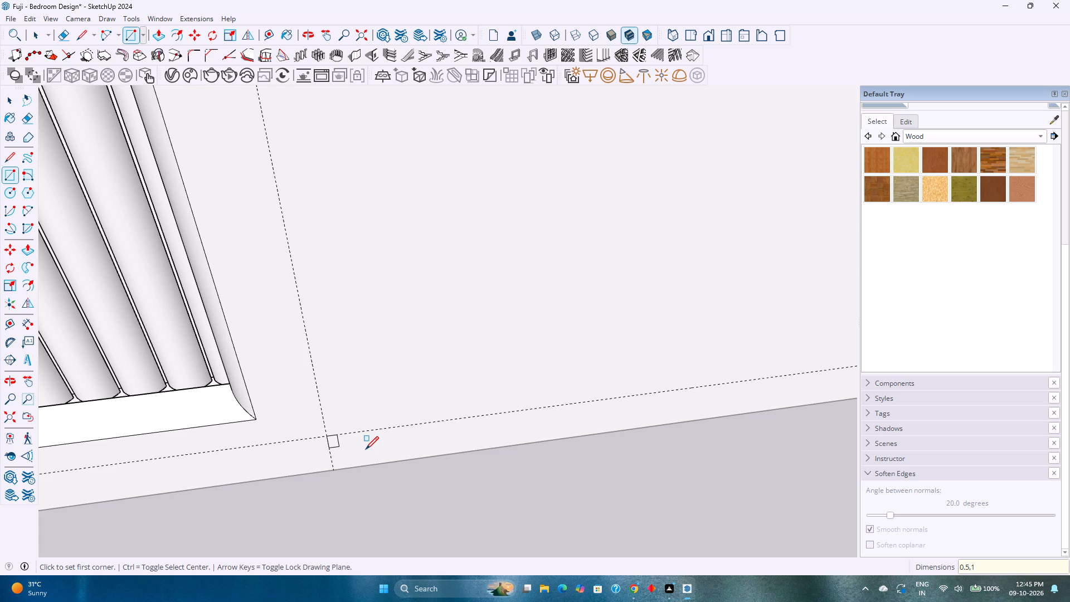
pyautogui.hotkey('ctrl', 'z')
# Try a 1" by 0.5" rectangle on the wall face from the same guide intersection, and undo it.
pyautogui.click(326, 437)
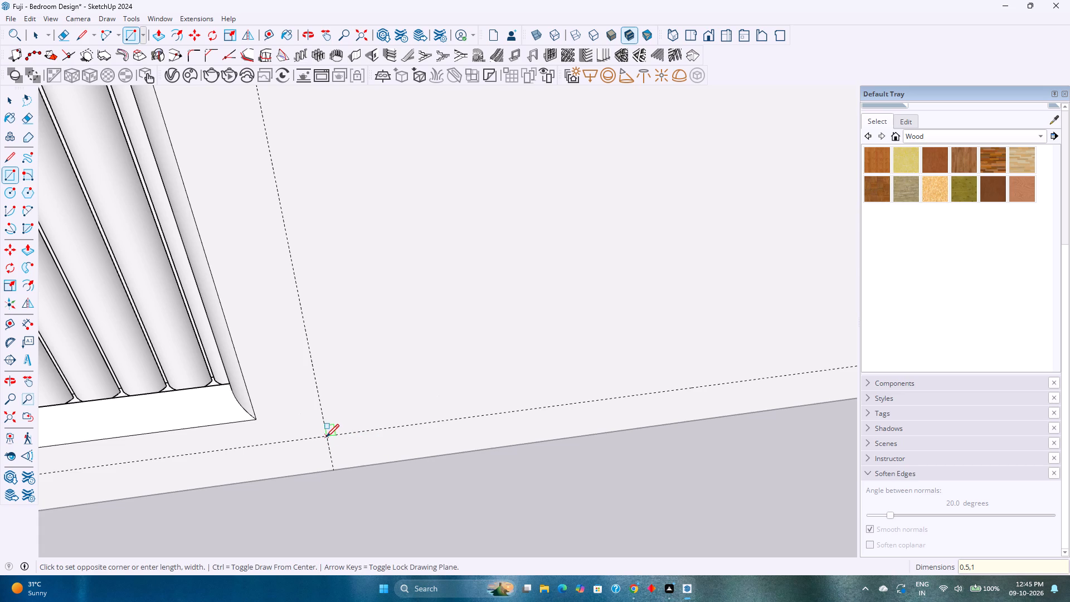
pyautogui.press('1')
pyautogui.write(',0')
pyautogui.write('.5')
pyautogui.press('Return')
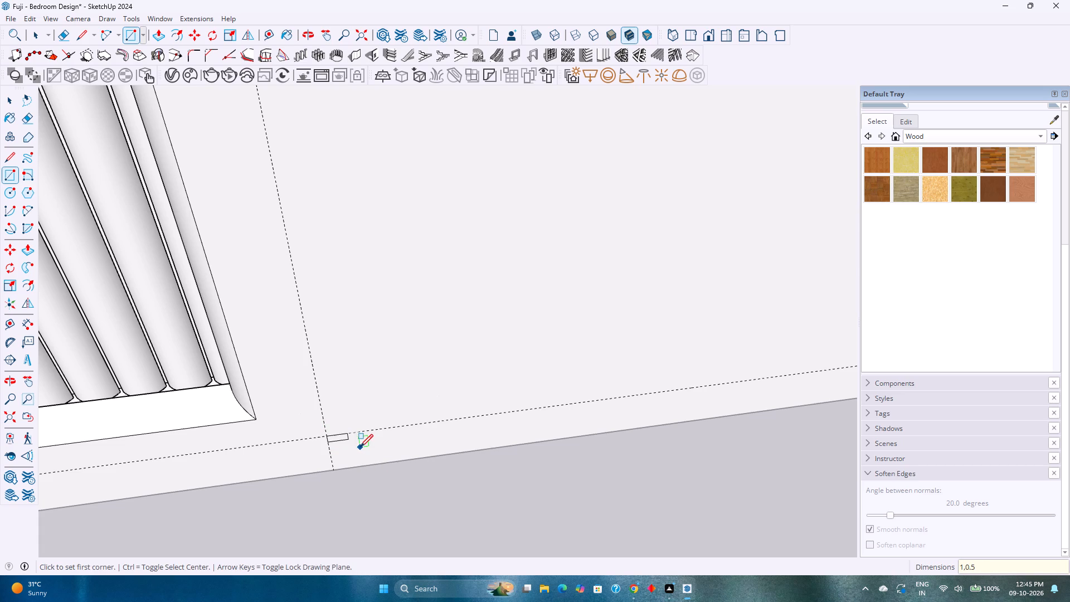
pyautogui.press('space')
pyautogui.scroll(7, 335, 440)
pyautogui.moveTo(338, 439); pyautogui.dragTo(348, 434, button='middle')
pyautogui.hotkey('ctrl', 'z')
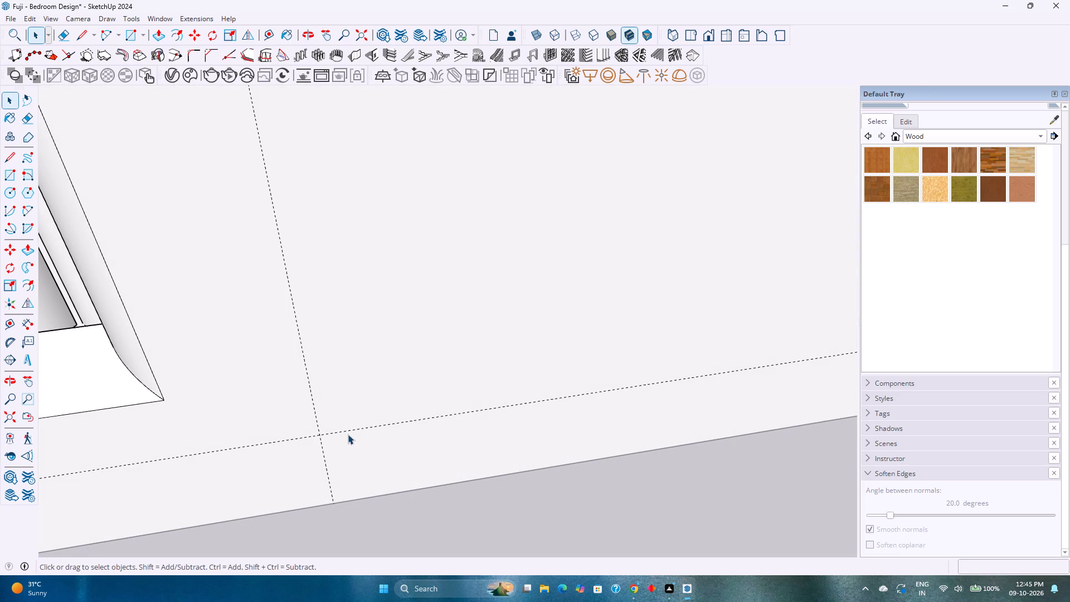
# Draw a horizontal 1" by 0.5" rectangle perpendicular to the back wall, starting at the lower guide intersection beside the left panel.
pyautogui.press('r')
pyautogui.click(319, 437)
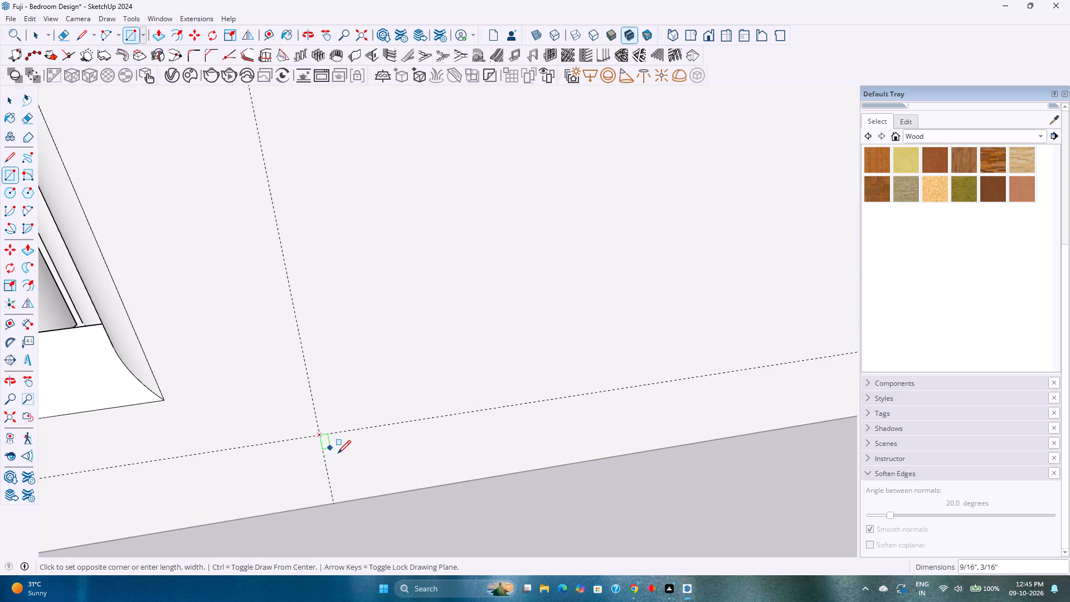
pyautogui.press('Left')
pyautogui.press('Right')
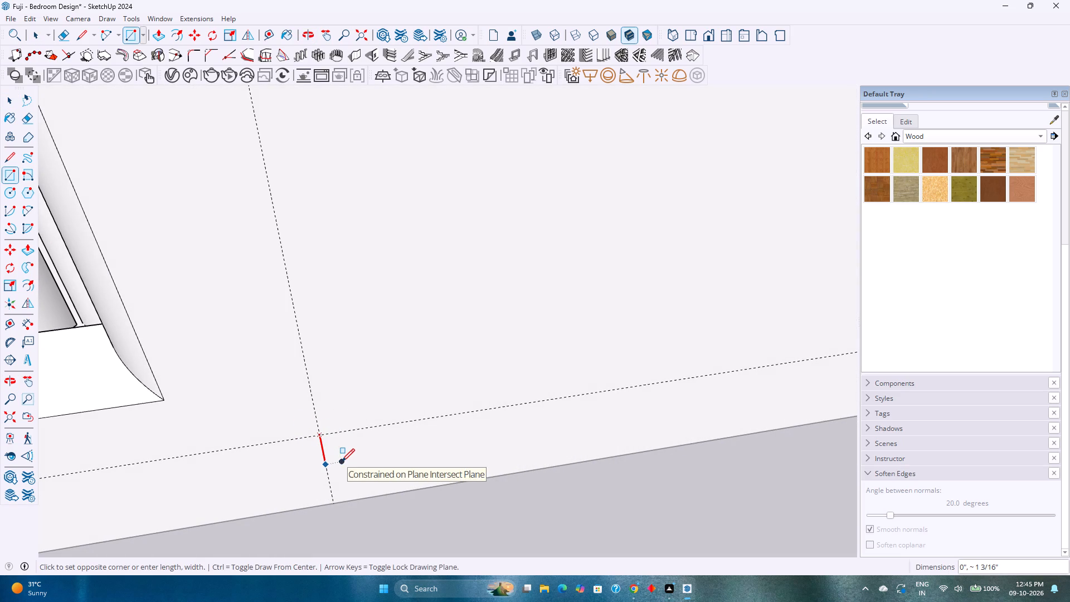
pyautogui.press('Up')
pyautogui.scroll(-3, 334, 480)
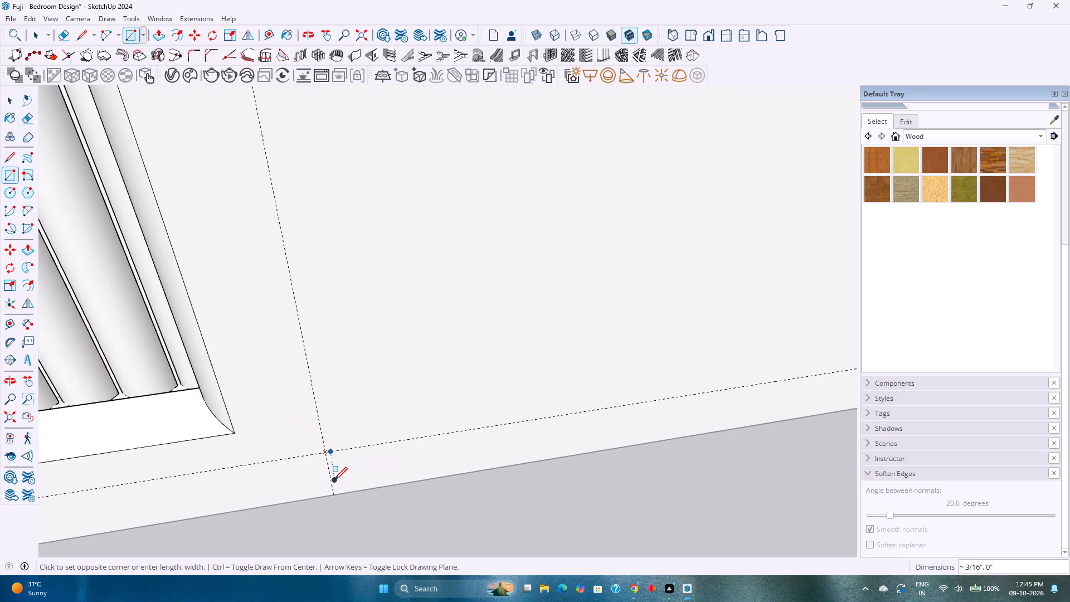
pyautogui.scroll(-12, 334, 480)
pyautogui.scroll(1, 337, 484)
pyautogui.scroll(-1, 337, 483)
pyautogui.moveTo(342, 484); pyautogui.dragTo(588, 490, button='middle')
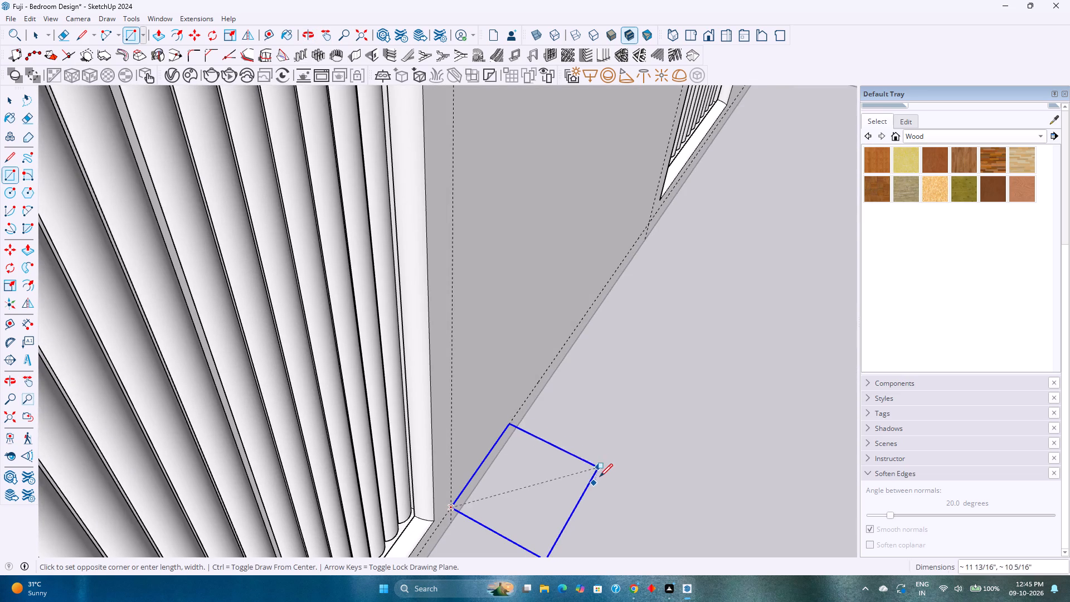
pyautogui.press('1')
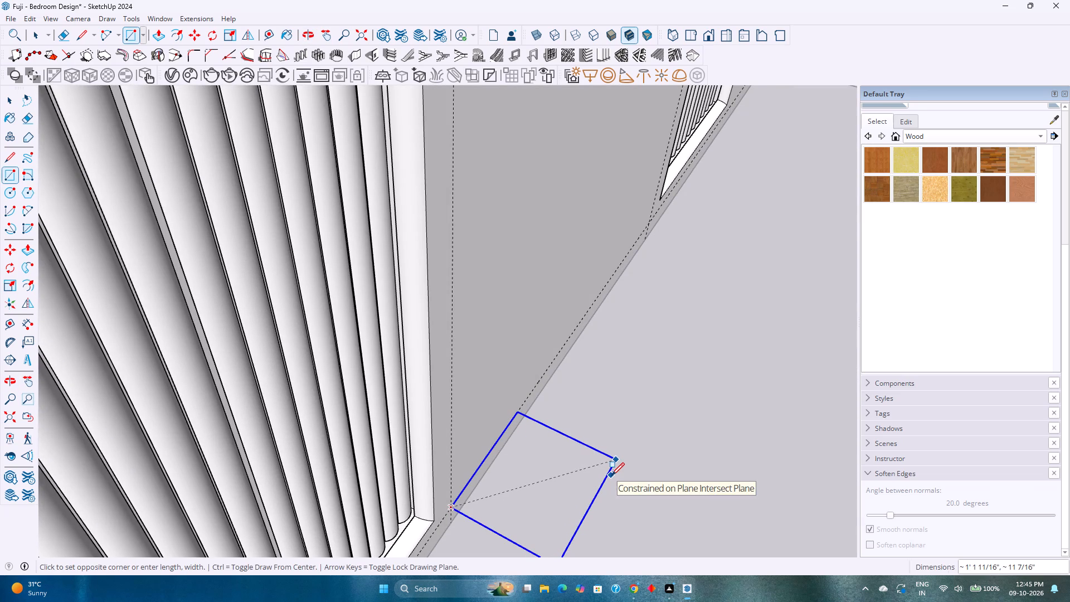
pyautogui.write(',0.5')
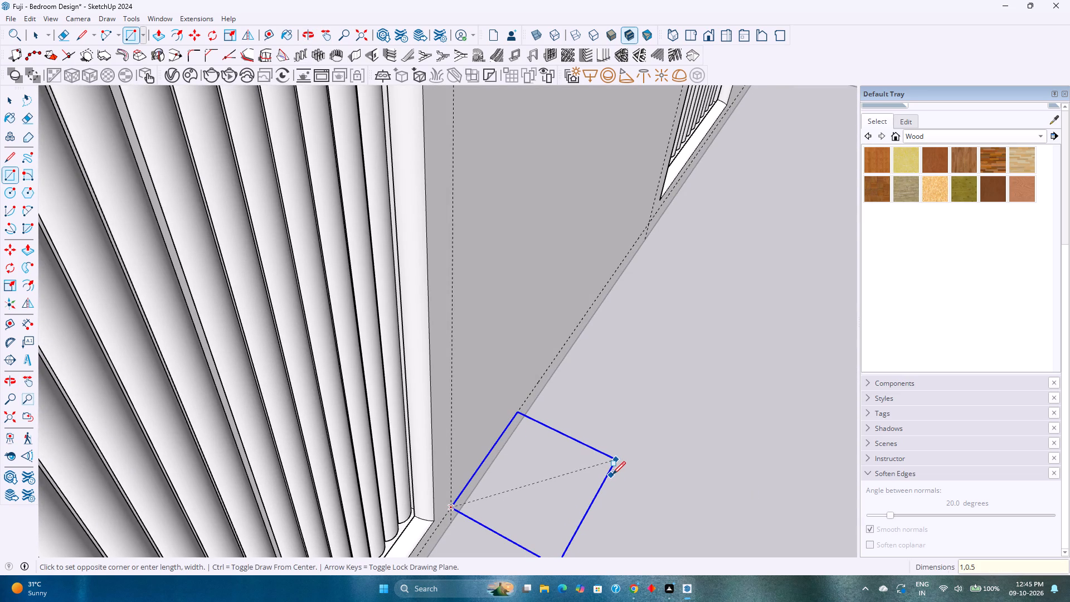
pyautogui.press('Return')
pyautogui.scroll(4, 473, 507)
pyautogui.moveTo(469, 508); pyautogui.dragTo(274, 509, button='middle')
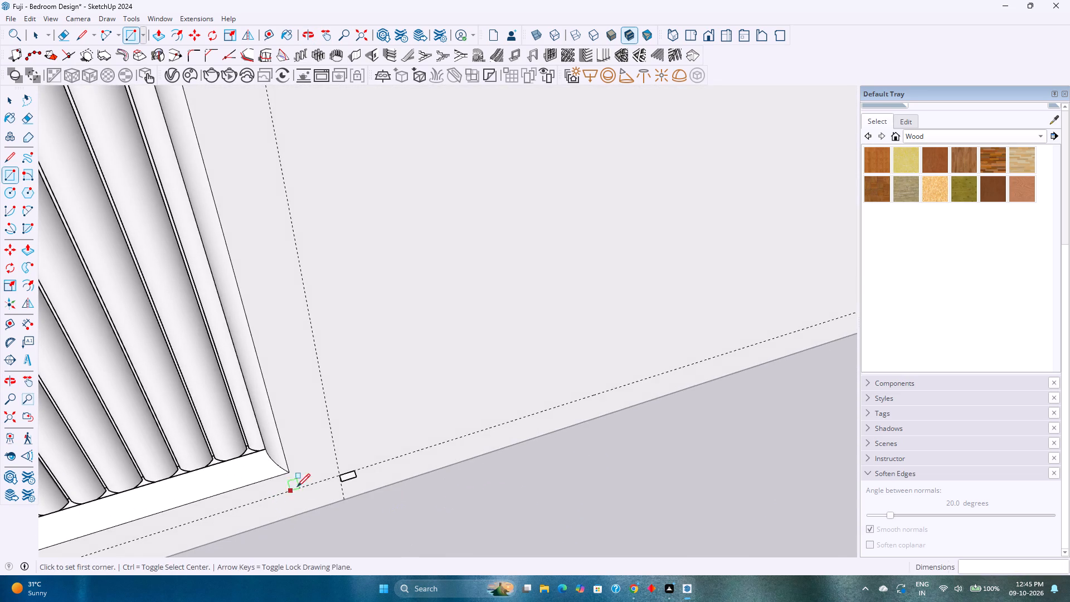
# Make the small 1" by 0.5" rectangle at the lower guide intersection into a component with the definition name 3.
pyautogui.press('space')
pyautogui.scroll(11, 358, 494)
pyautogui.doubleClick(350, 465)
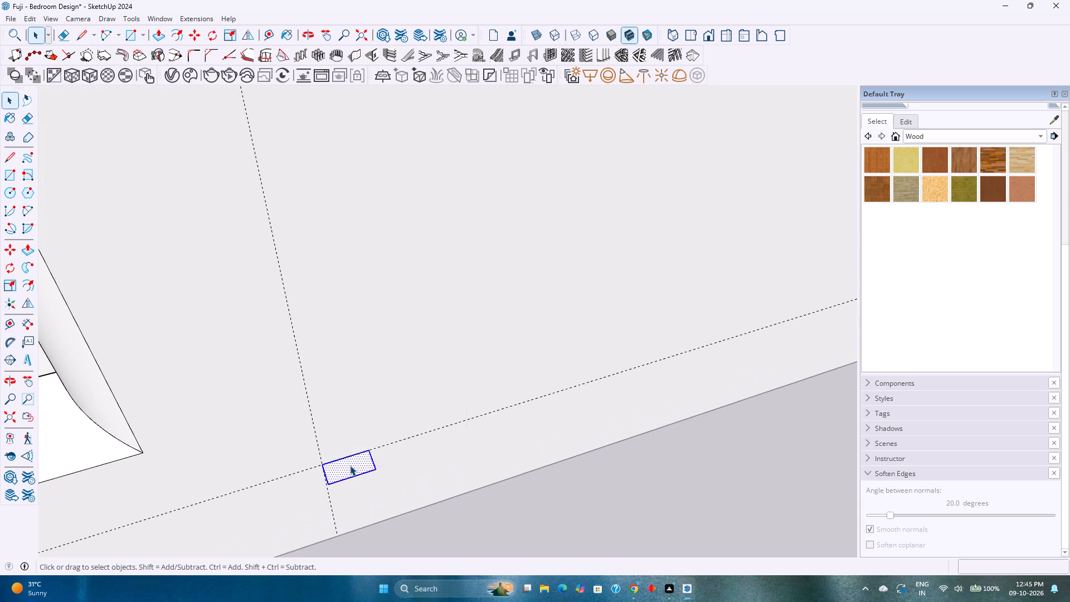
pyautogui.rightClick(350, 465)
pyautogui.click(397, 249)
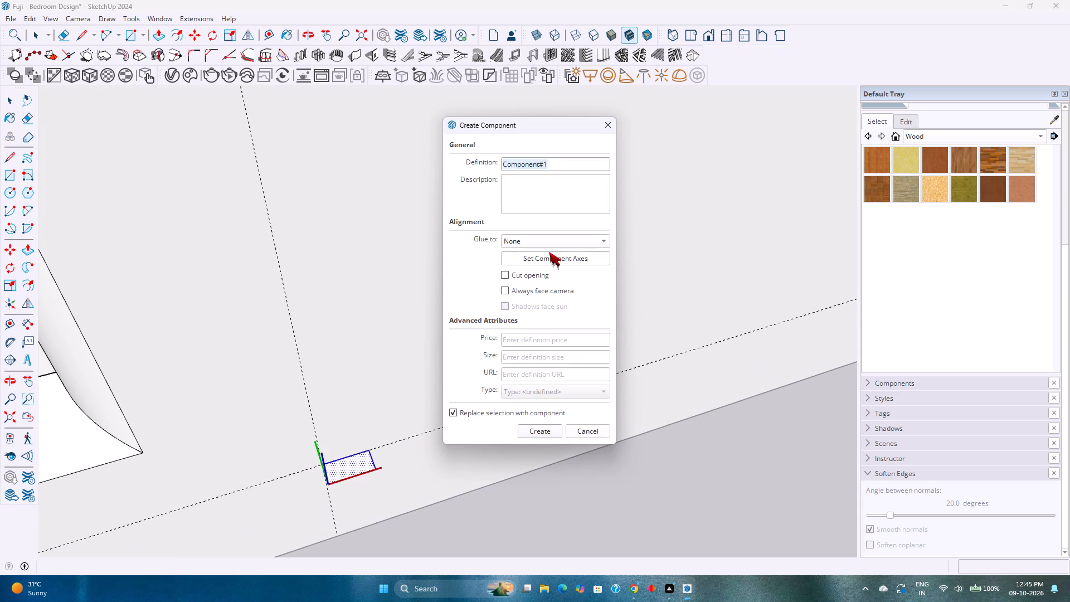
pyautogui.press('3')
pyautogui.press('Return')
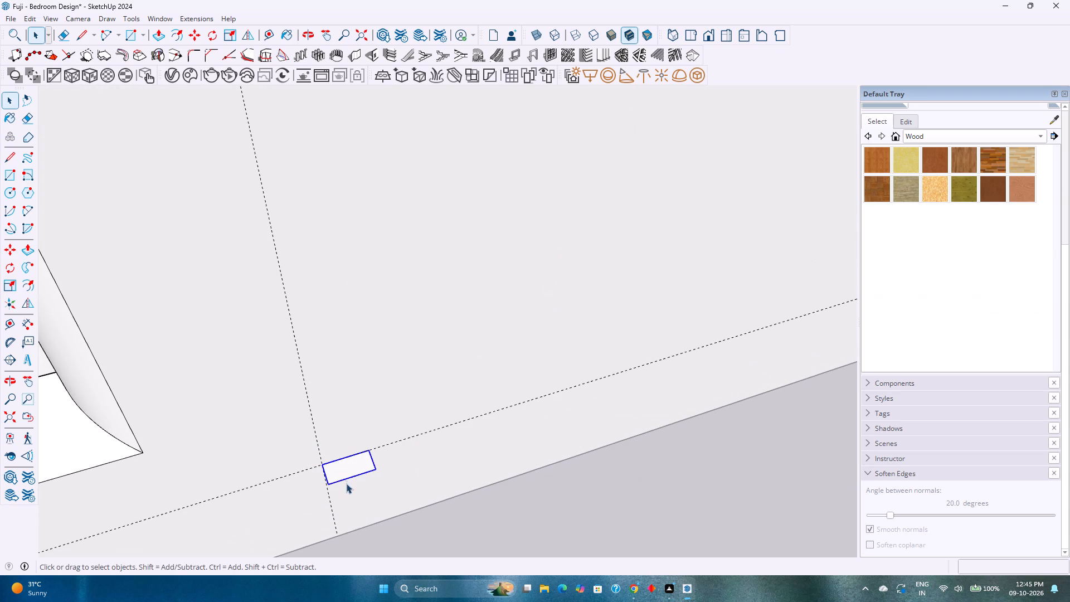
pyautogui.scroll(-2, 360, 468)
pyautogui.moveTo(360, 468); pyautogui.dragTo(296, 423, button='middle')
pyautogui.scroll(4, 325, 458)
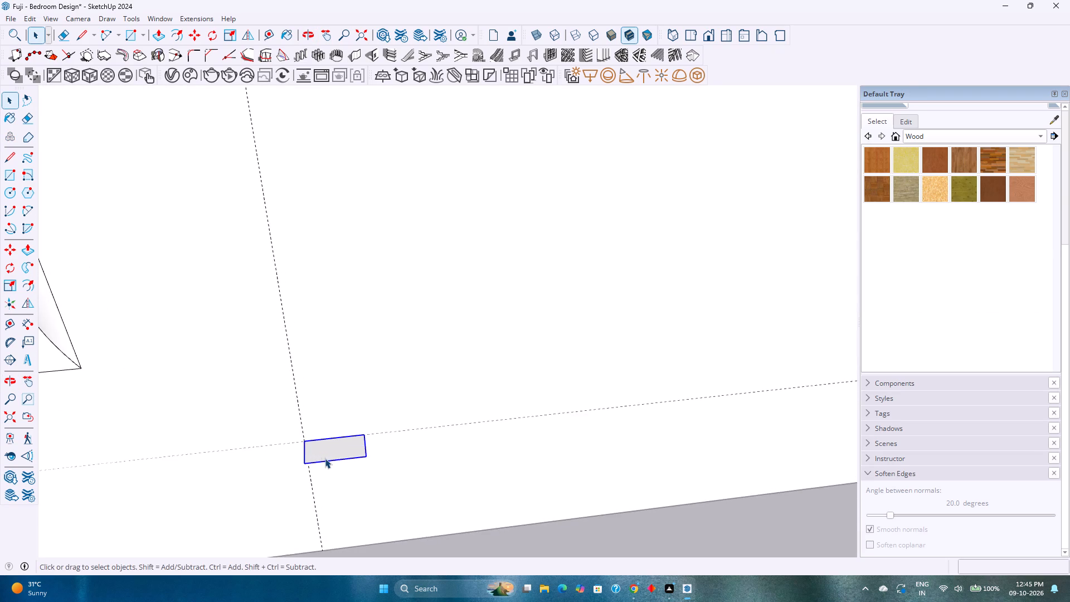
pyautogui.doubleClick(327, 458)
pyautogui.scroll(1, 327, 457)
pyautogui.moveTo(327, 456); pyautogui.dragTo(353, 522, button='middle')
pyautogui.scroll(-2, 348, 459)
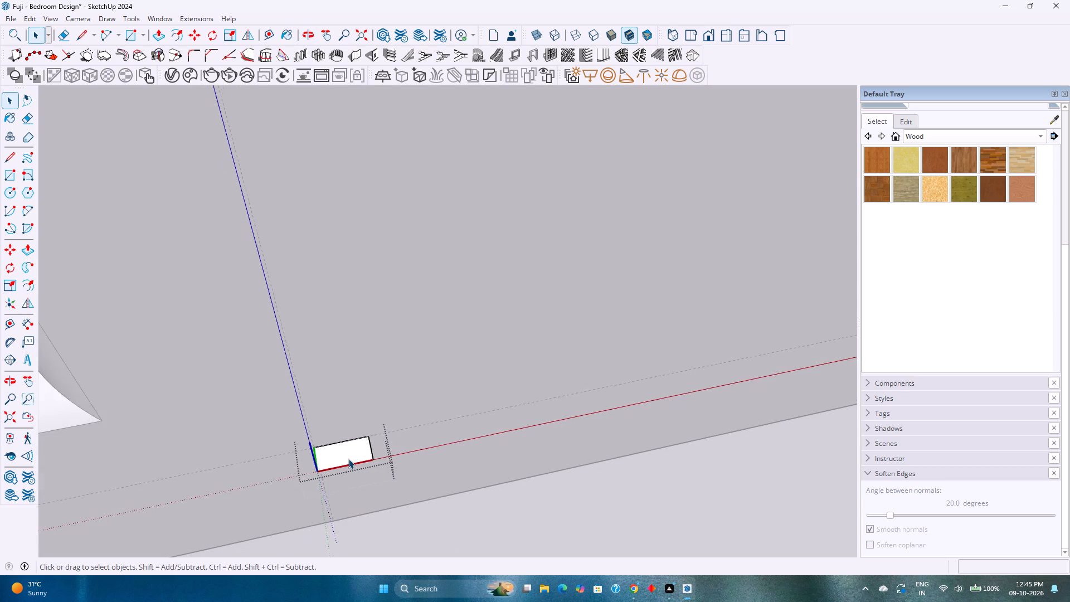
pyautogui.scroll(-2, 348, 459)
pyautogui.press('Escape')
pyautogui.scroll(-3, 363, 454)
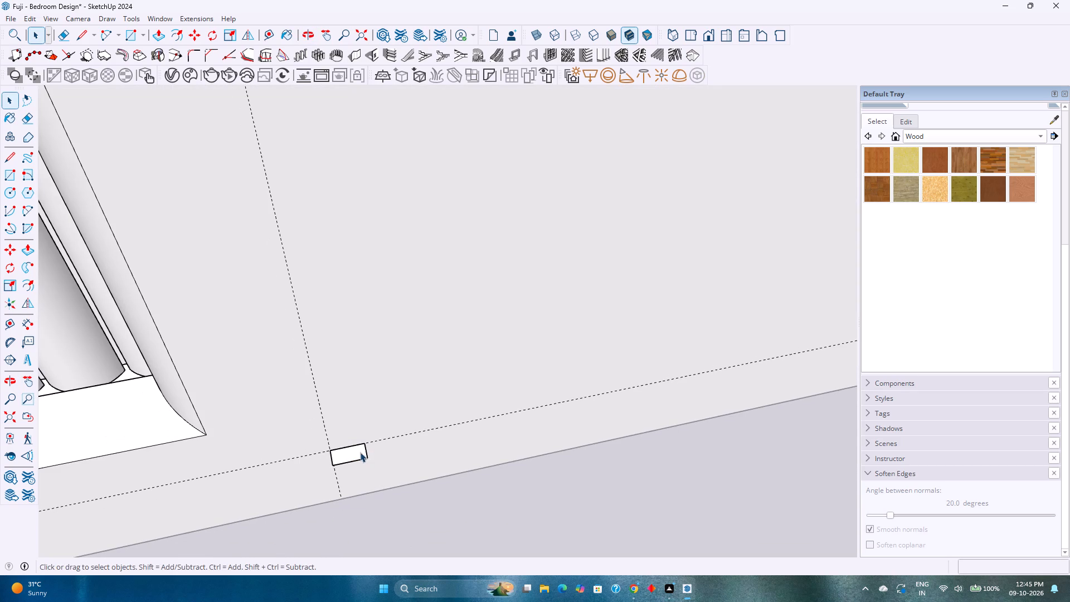
# Copy the rectangle component 4' 3" along the lower guide to the guide intersection beside the right arched panel.
pyautogui.click(358, 452)
pyautogui.press('m')
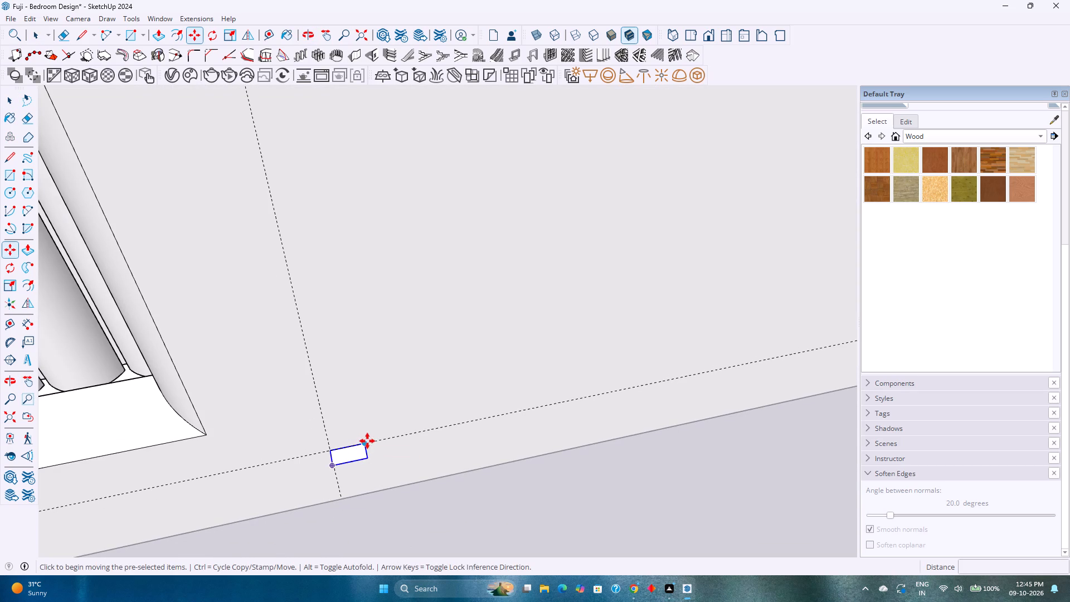
pyautogui.click(367, 441)
pyautogui.scroll(-10, 389, 436)
pyautogui.keyDown('shift'); pyautogui.moveTo(407, 433); pyautogui.dragTo(157, 469, button='middle'); pyautogui.keyUp('shift')
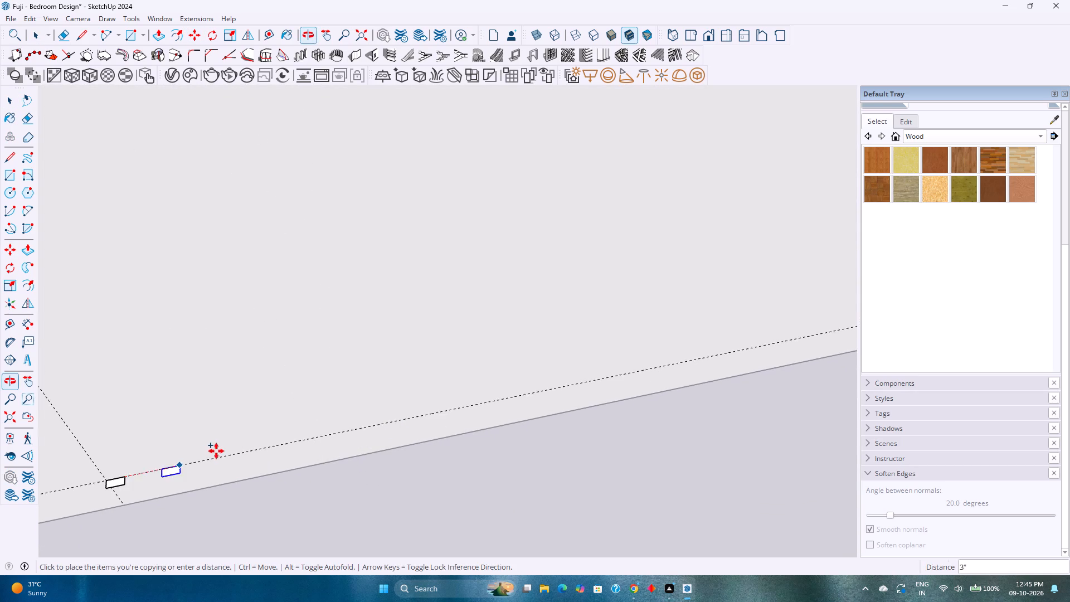
pyautogui.scroll(-9, 216, 451)
pyautogui.scroll(3, 549, 394)
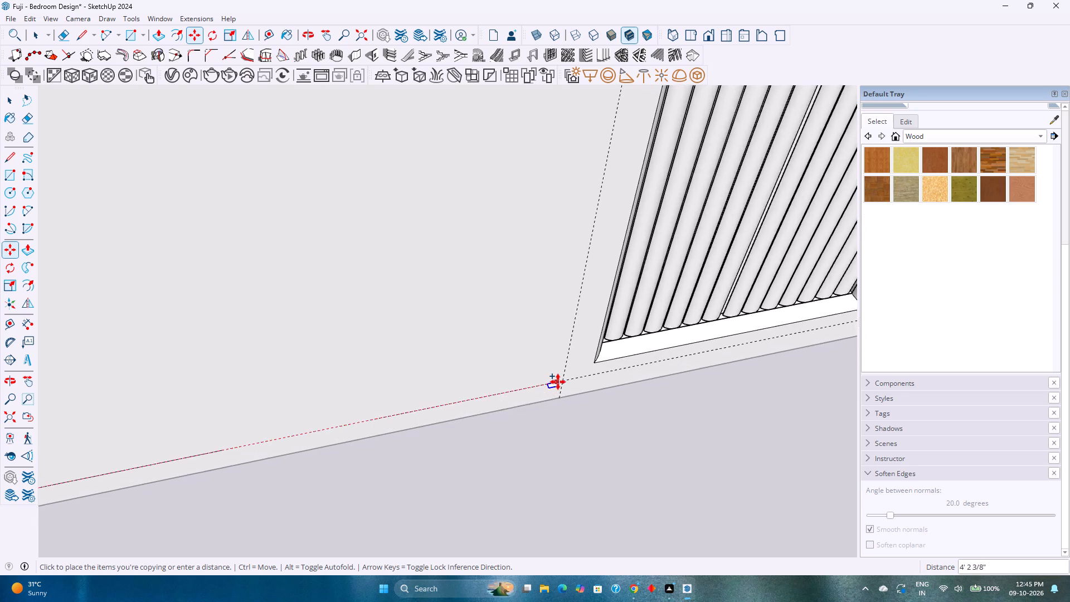
pyautogui.scroll(8, 558, 382)
pyautogui.click(568, 379)
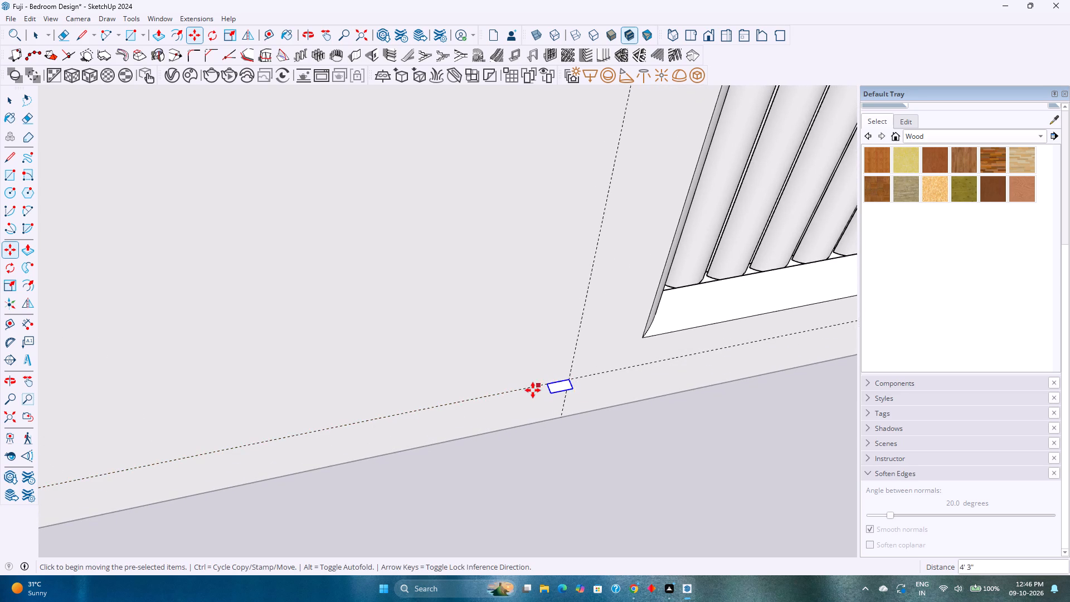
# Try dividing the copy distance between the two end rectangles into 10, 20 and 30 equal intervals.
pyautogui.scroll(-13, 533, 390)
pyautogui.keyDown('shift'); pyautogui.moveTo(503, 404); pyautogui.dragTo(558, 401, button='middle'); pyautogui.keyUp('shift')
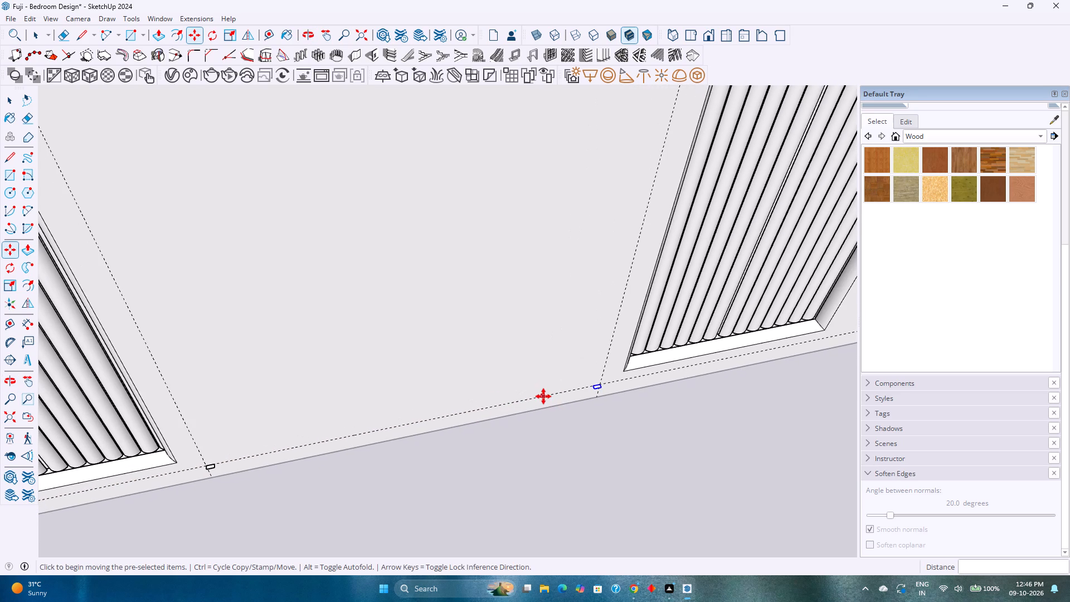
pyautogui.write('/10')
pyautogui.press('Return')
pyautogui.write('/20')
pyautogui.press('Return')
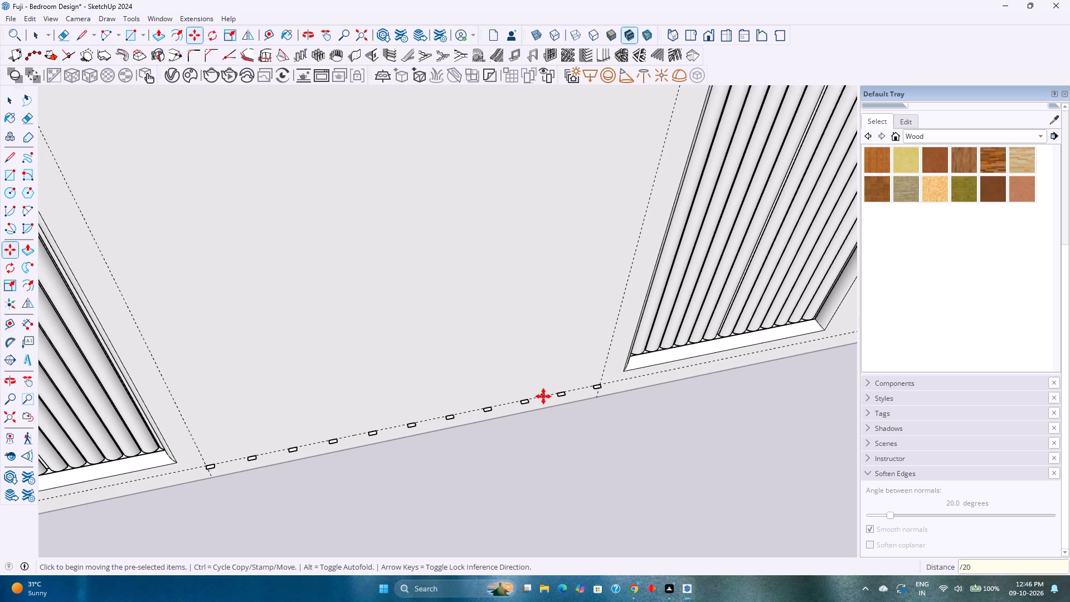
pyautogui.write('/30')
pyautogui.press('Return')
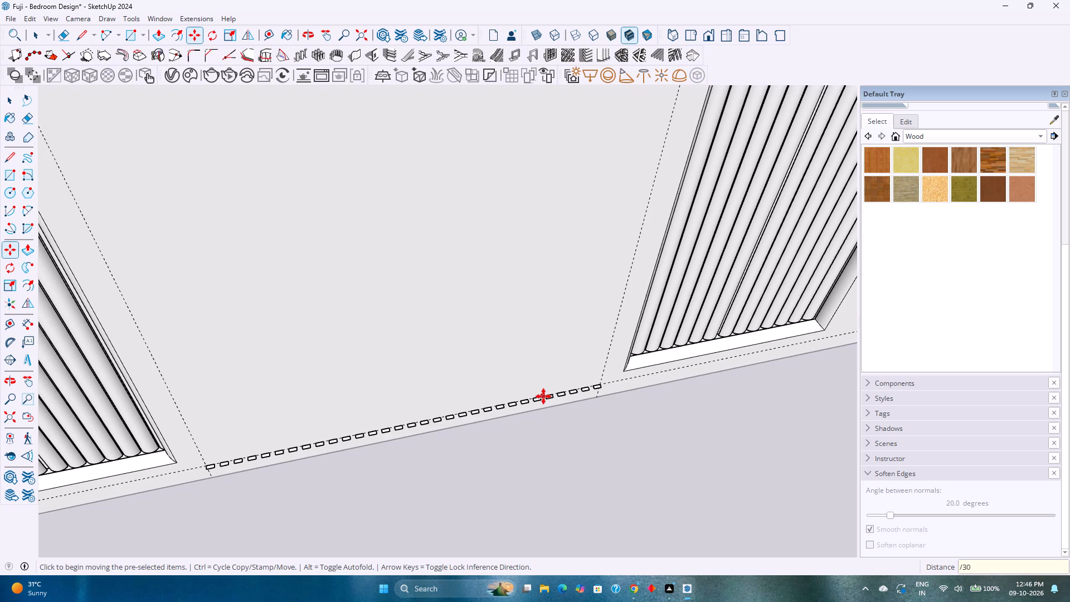
# Divide the copy distance between the two end rectangles into 35 equal intervals.
pyautogui.write('/35')
pyautogui.press('Return')
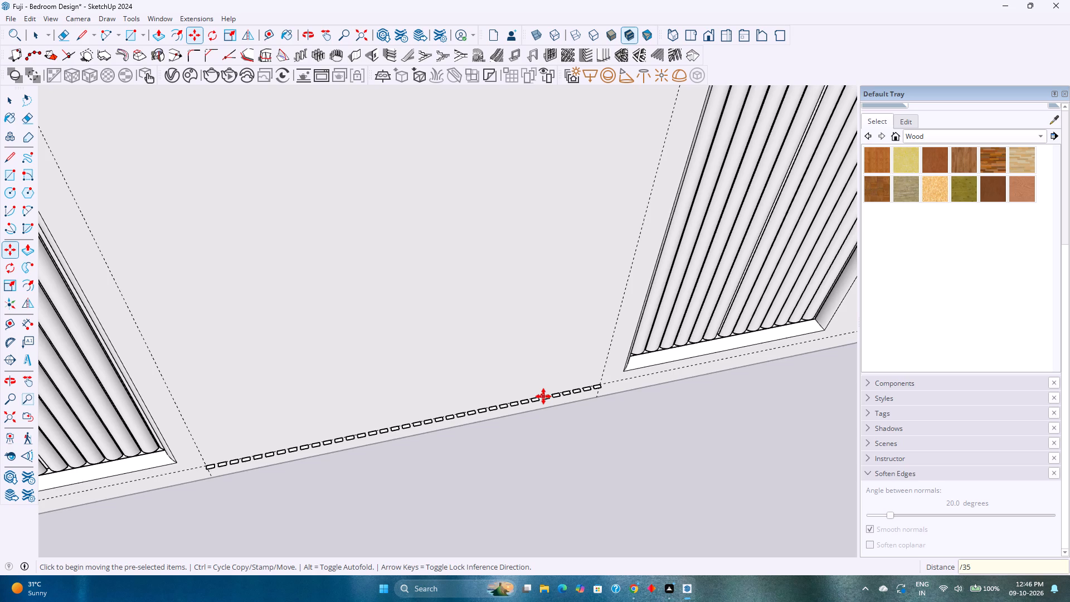
pyautogui.press('space')
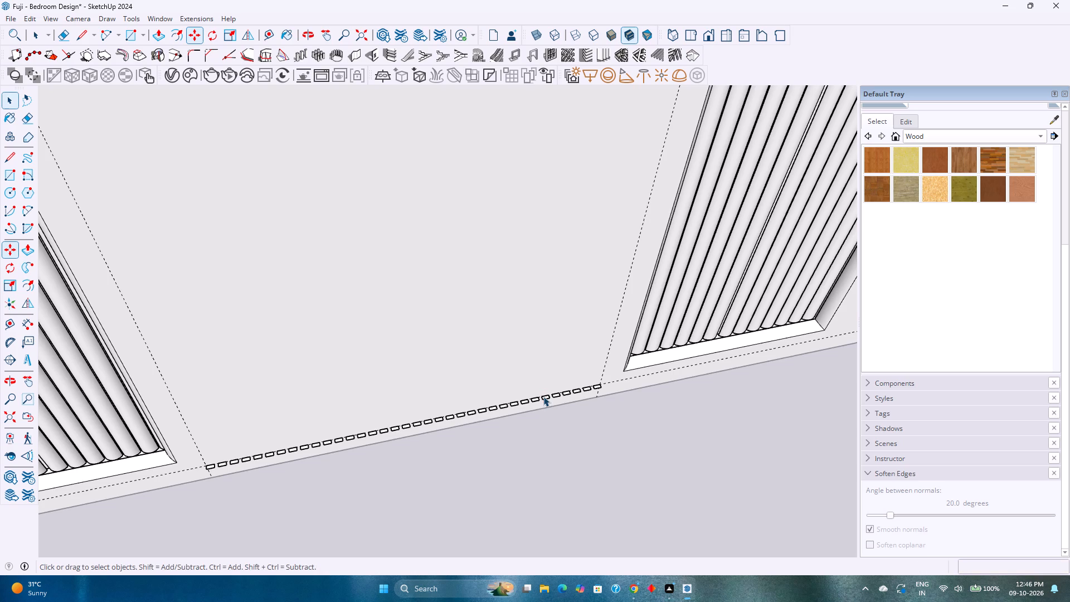
# Open the last rectangle component of the row, beside the right arched panel, for editing.
pyautogui.scroll(4, 583, 397)
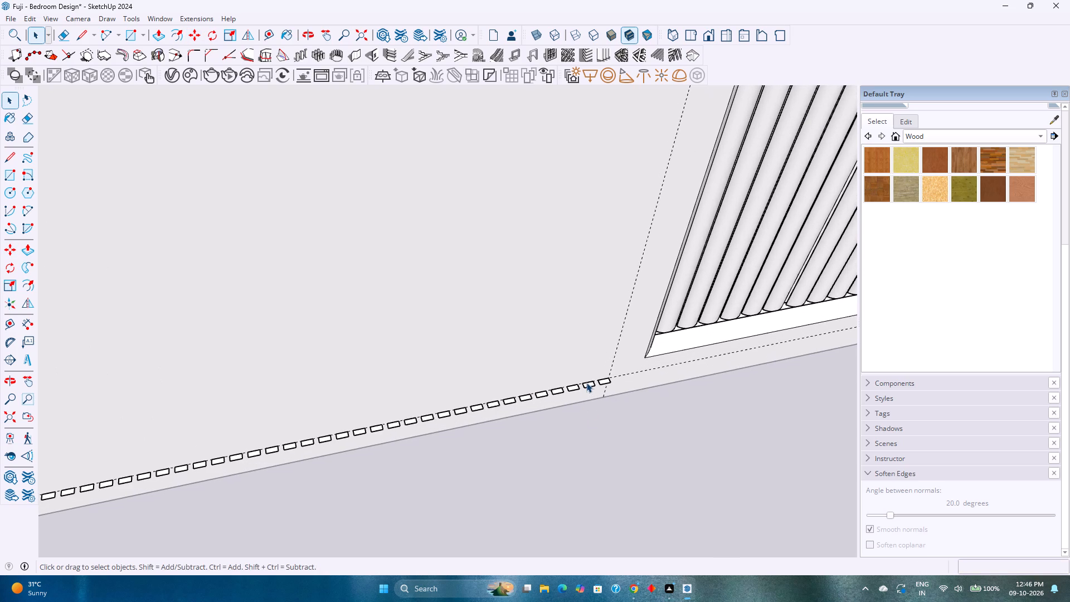
pyautogui.scroll(12, 586, 380)
pyautogui.scroll(7, 632, 387)
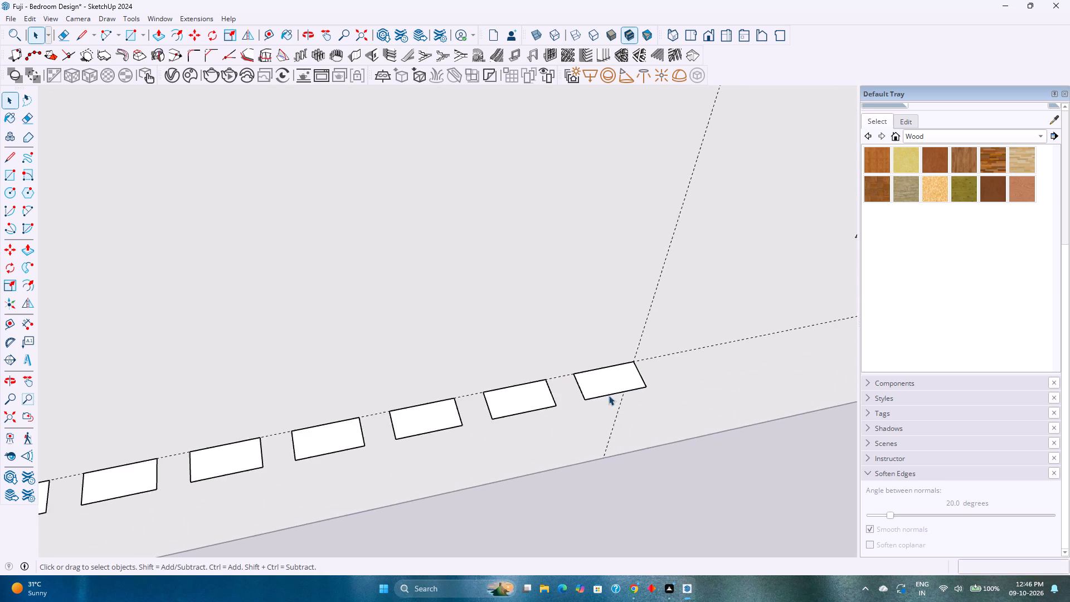
pyautogui.scroll(10, 609, 395)
pyautogui.doubleClick(602, 375)
pyautogui.scroll(3, 602, 372)
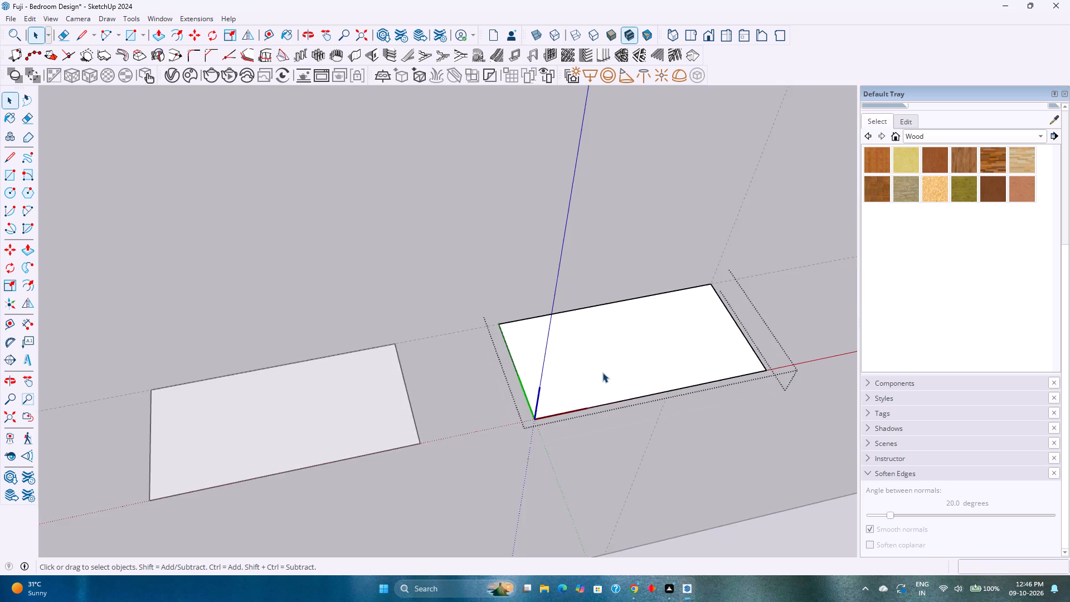
pyautogui.moveTo(602, 372); pyautogui.dragTo(595, 438, button='middle')
pyautogui.middleClick(595, 438)
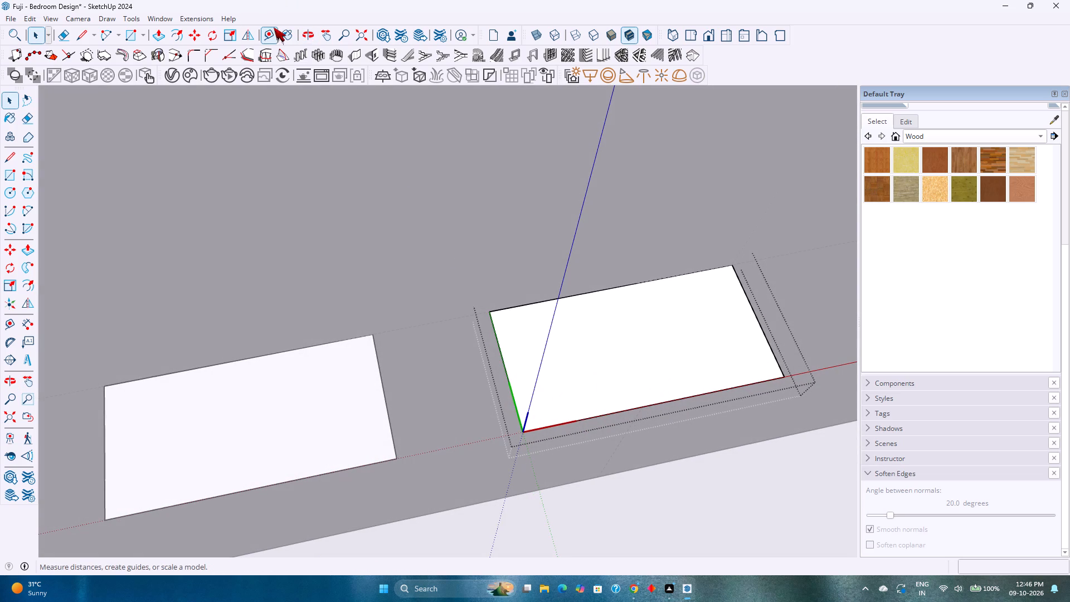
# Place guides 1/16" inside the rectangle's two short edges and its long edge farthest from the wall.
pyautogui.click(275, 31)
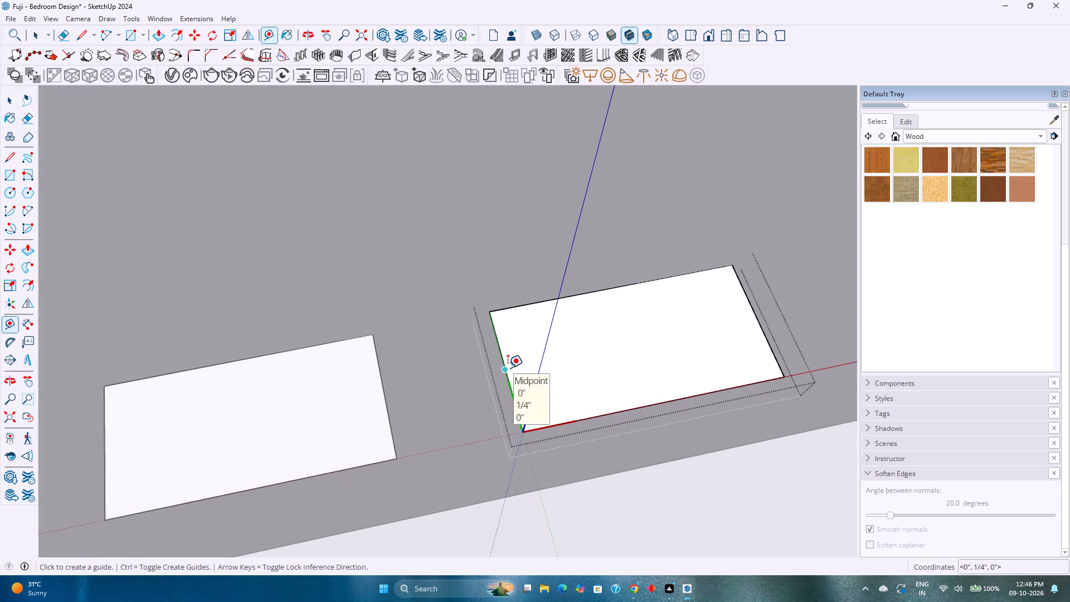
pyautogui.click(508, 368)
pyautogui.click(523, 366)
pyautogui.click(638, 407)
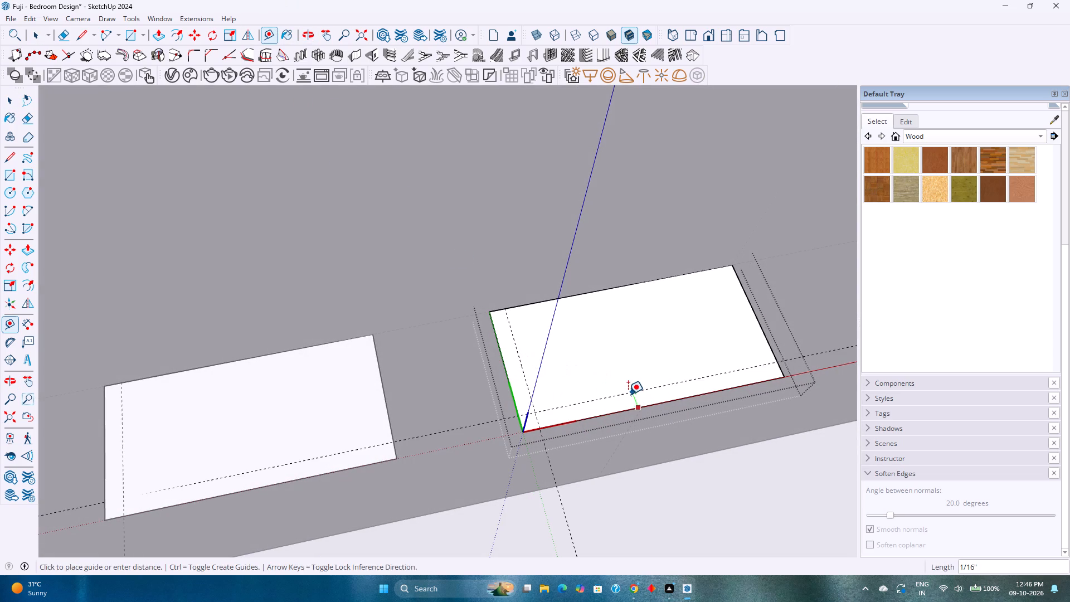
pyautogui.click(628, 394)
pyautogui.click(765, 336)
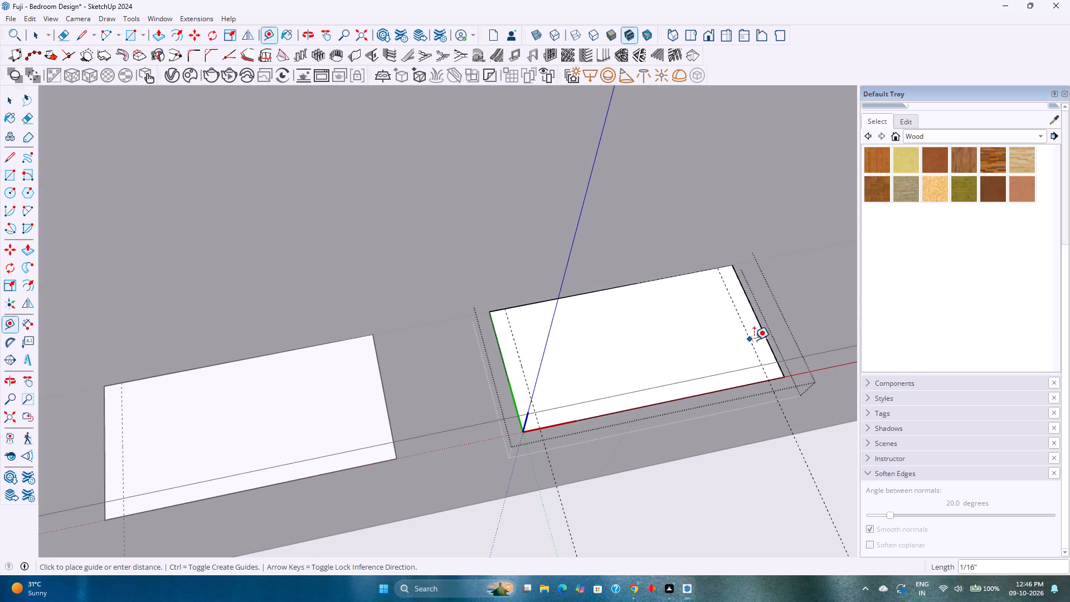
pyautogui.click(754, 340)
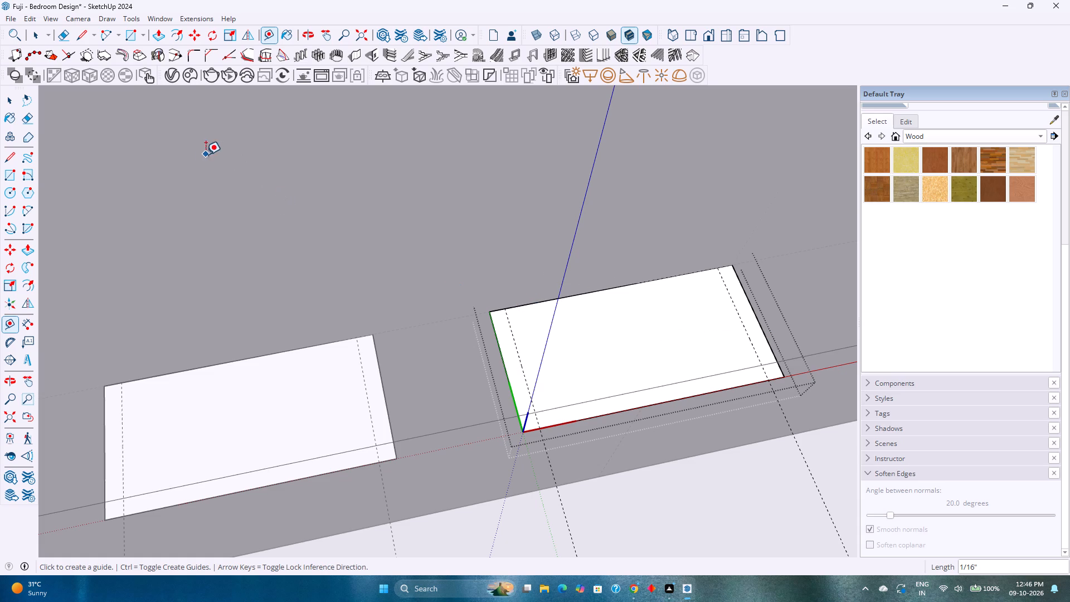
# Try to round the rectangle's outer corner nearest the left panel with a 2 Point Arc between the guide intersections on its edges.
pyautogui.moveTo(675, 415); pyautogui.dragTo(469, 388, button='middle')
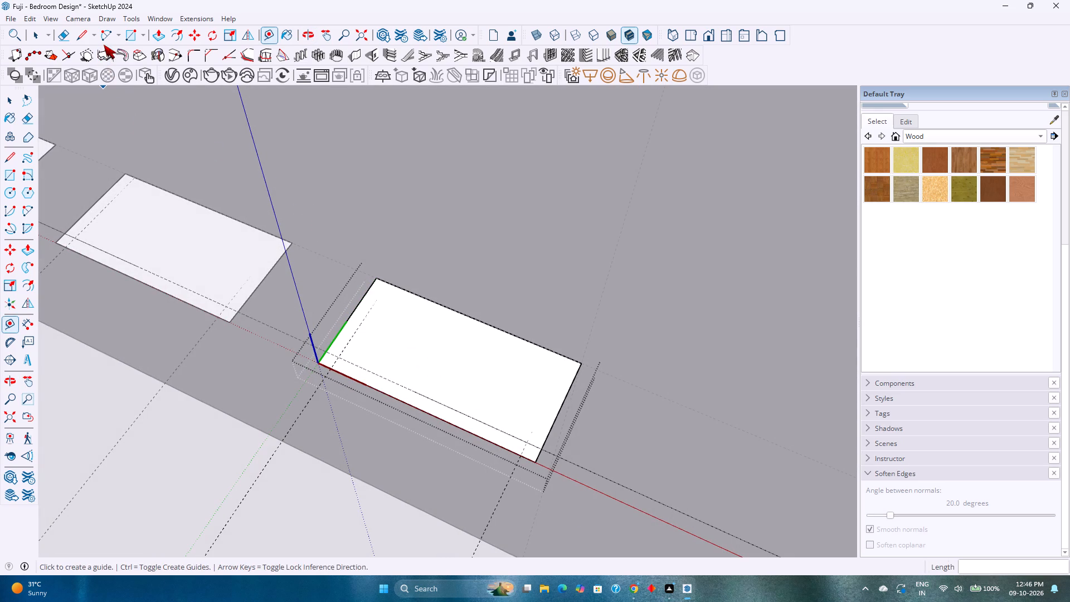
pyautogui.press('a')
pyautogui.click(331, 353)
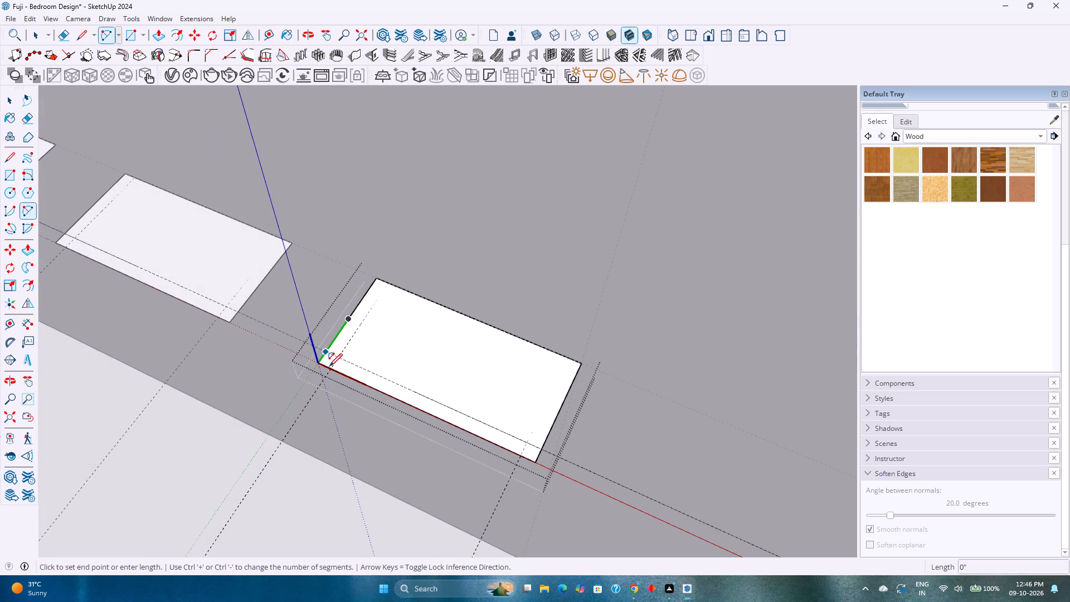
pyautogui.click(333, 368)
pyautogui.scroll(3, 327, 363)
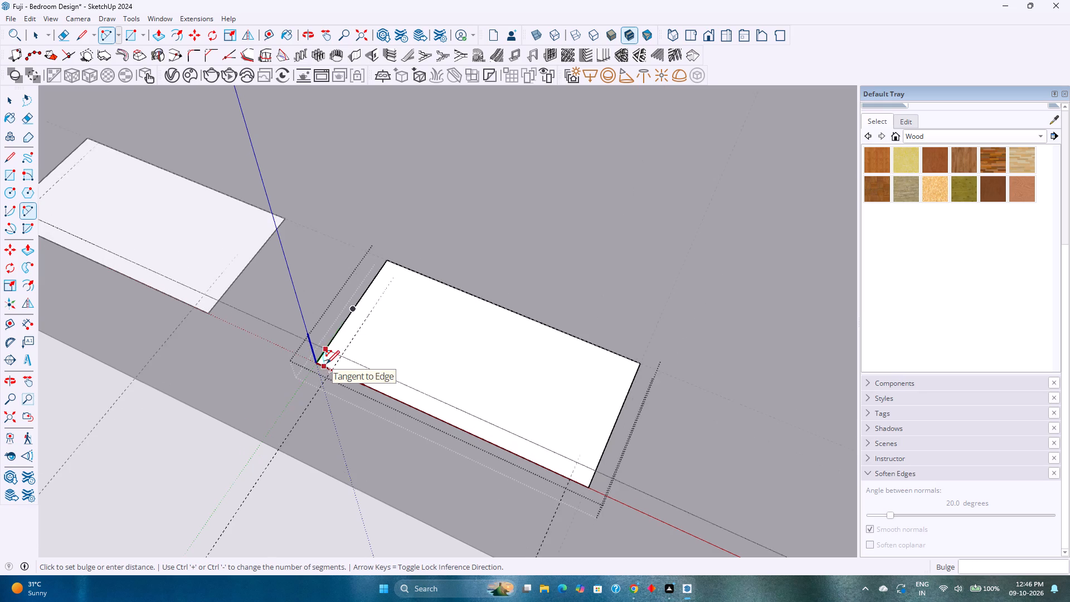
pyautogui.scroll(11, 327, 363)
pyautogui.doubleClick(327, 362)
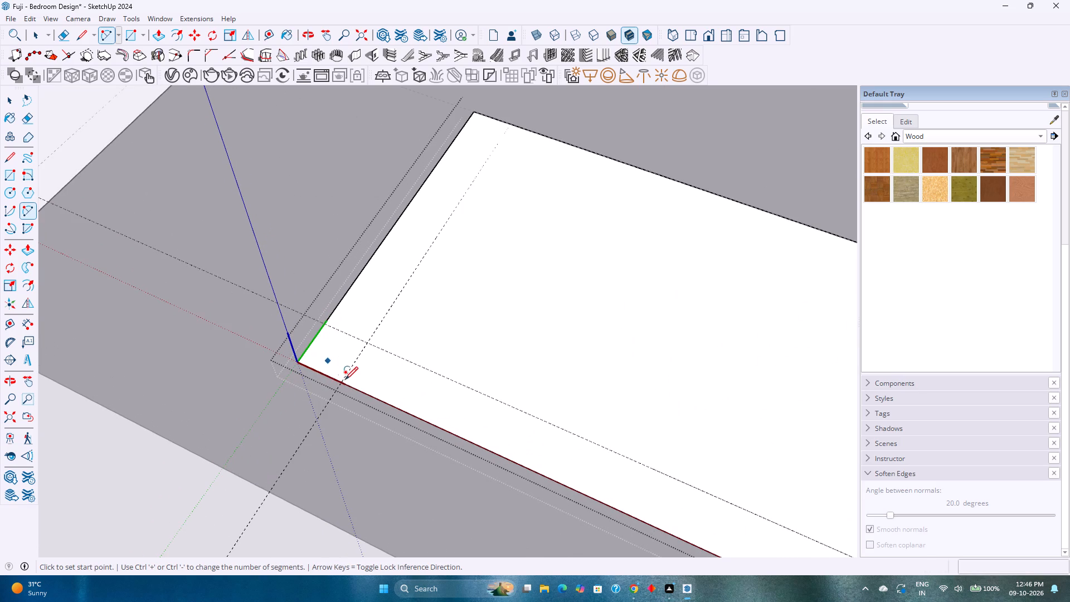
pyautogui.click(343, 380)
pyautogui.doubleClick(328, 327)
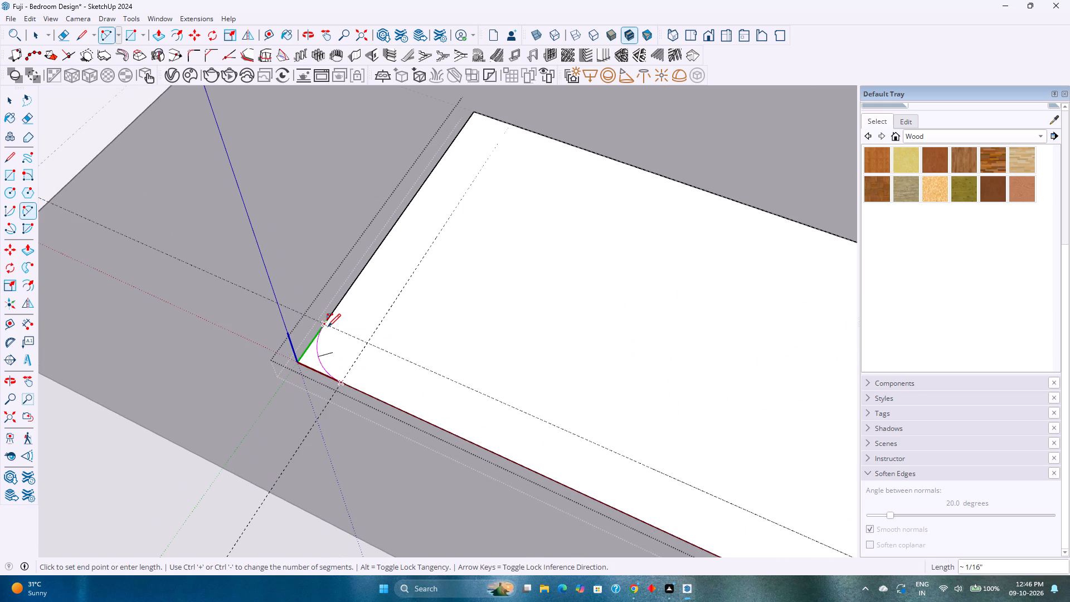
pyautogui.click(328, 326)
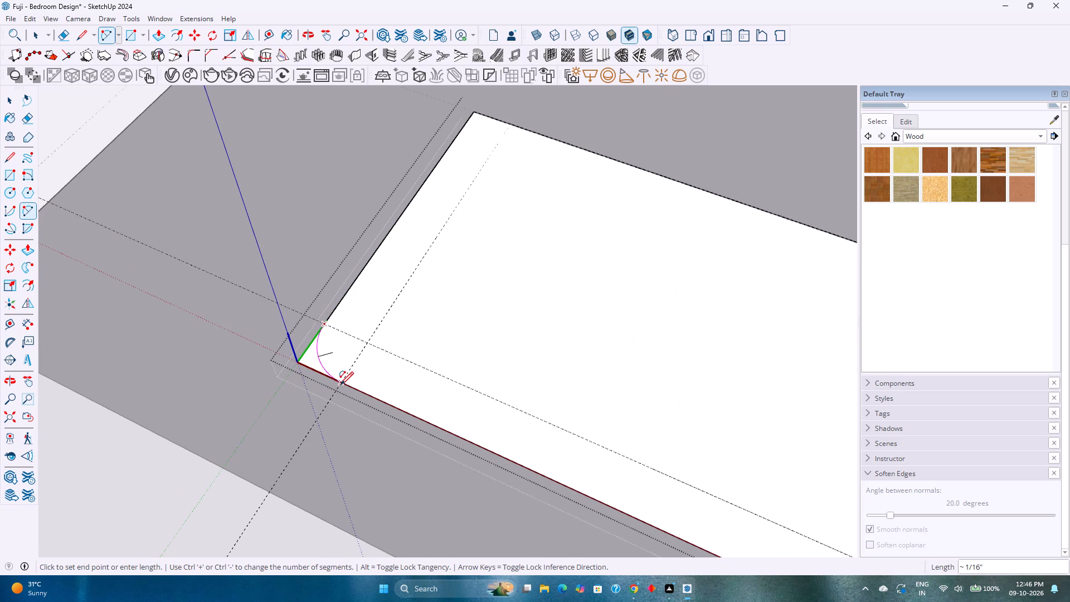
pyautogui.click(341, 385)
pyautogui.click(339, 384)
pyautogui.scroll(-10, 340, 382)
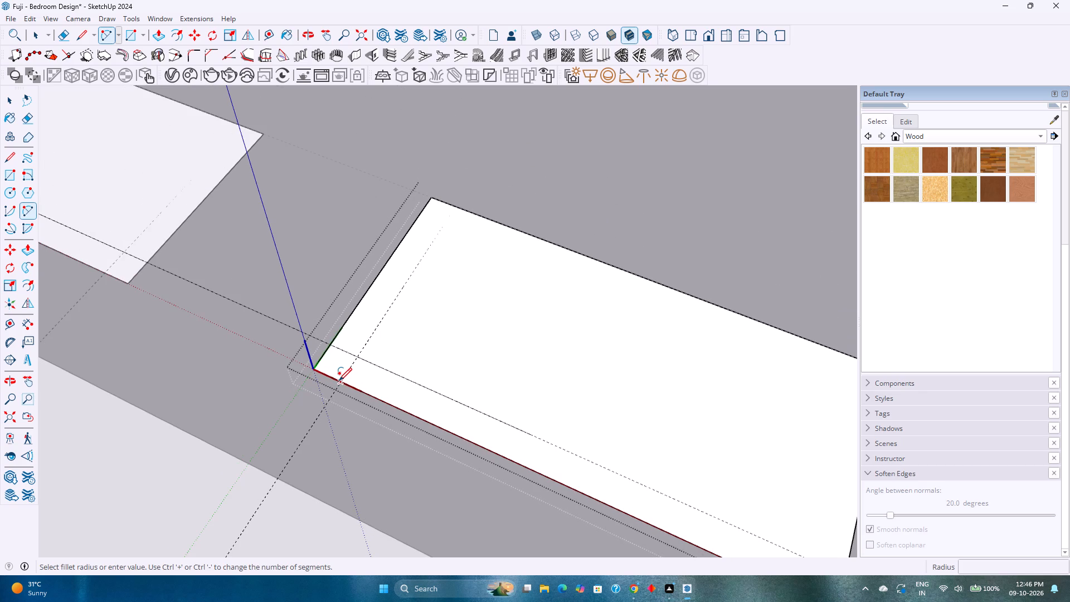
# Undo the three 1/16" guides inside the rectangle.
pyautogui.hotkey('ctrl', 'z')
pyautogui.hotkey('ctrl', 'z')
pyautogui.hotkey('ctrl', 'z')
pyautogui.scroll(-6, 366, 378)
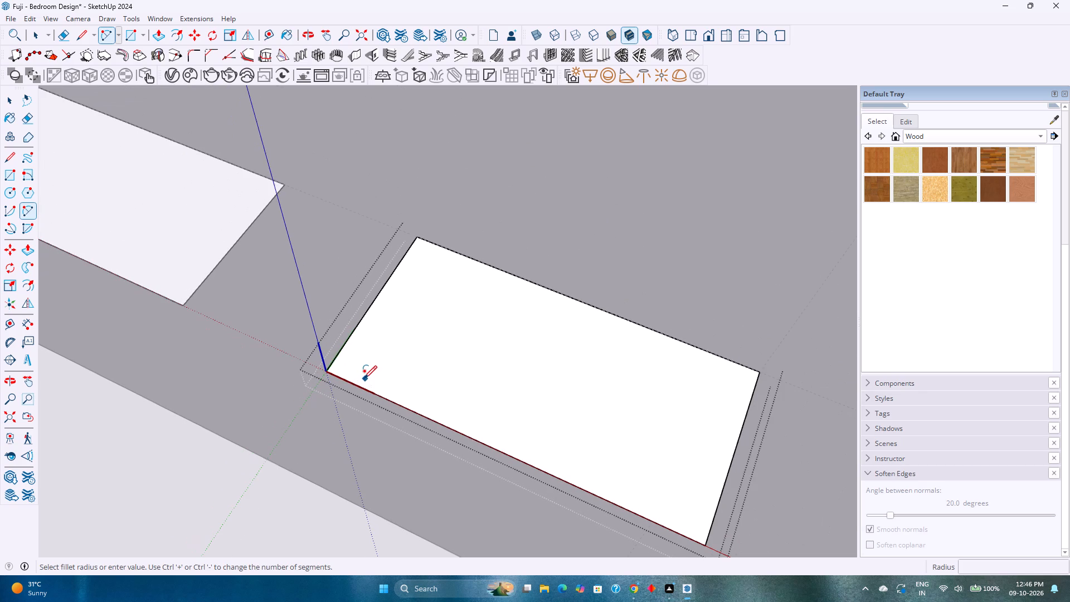
# Place guides about 1/8" inside the rectangle's two short edges and its long edge farthest from the wall.
pyautogui.click(261, 34)
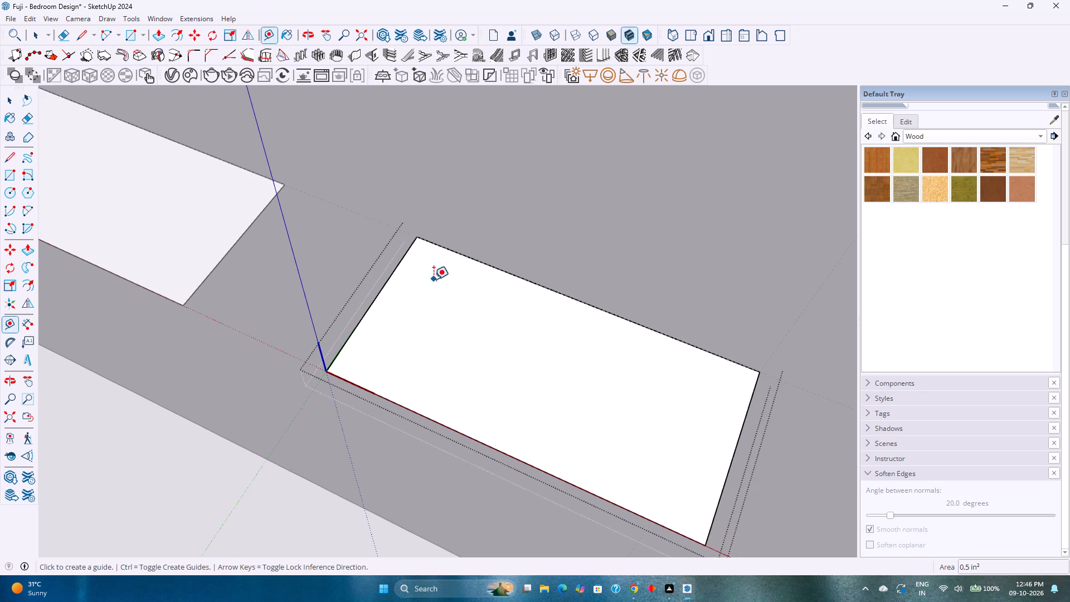
pyautogui.click(390, 278)
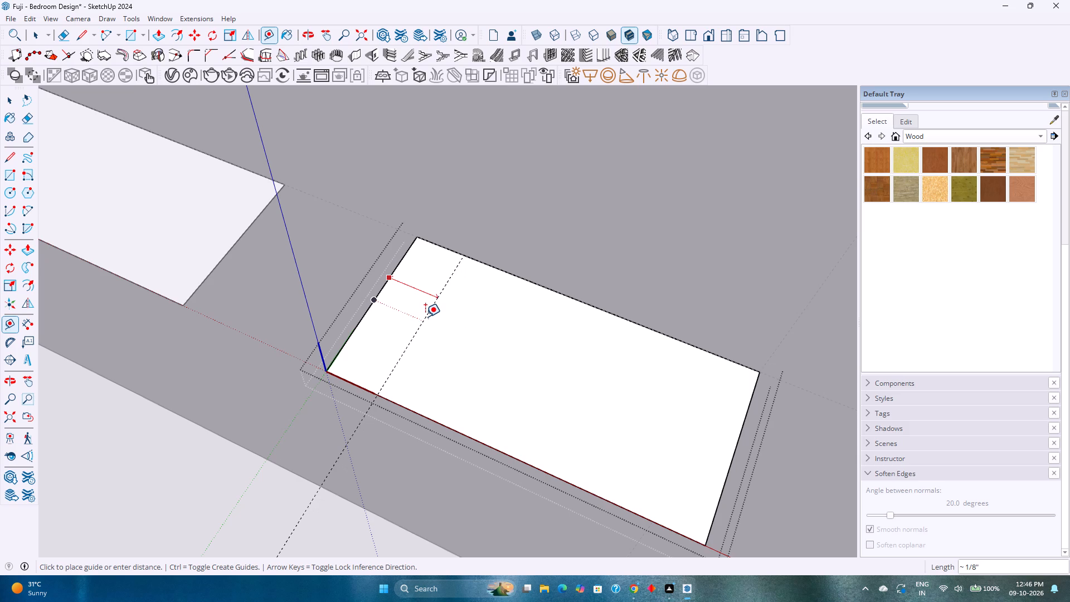
pyautogui.click(425, 317)
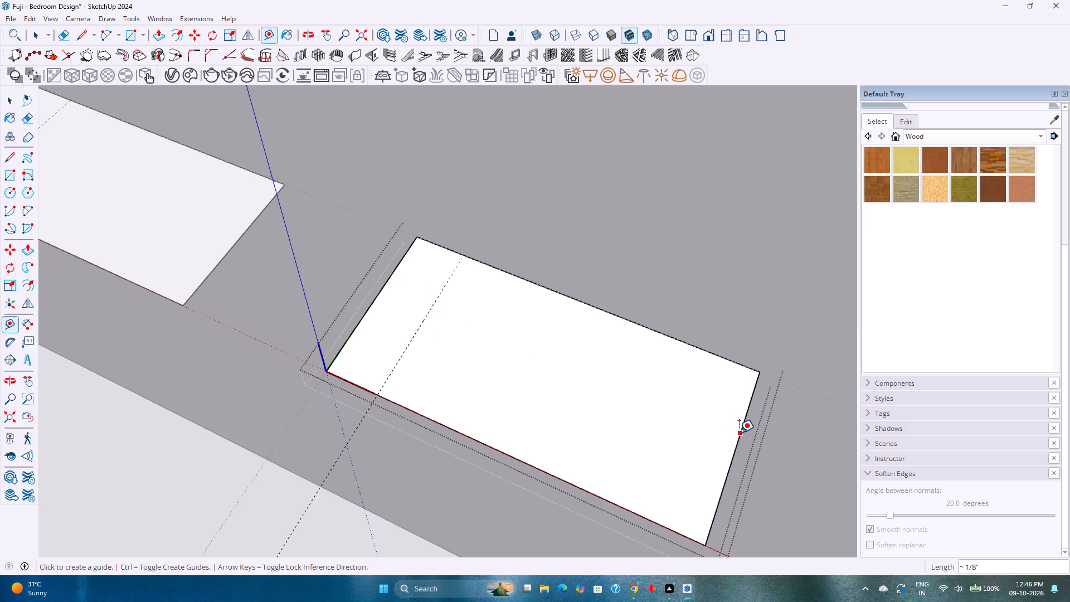
pyautogui.click(739, 433)
pyautogui.click(687, 415)
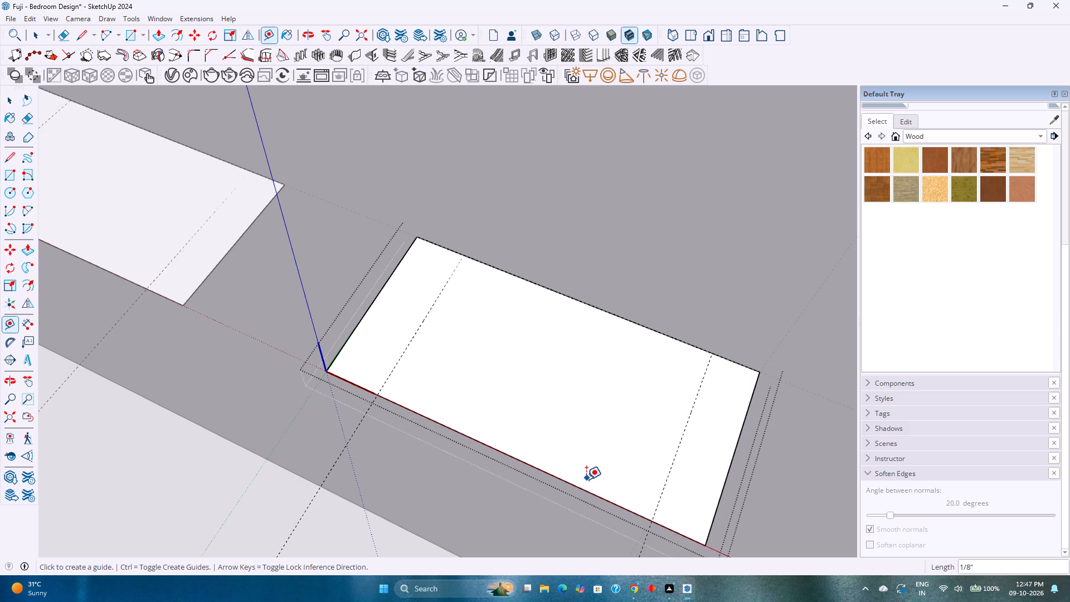
pyautogui.click(578, 485)
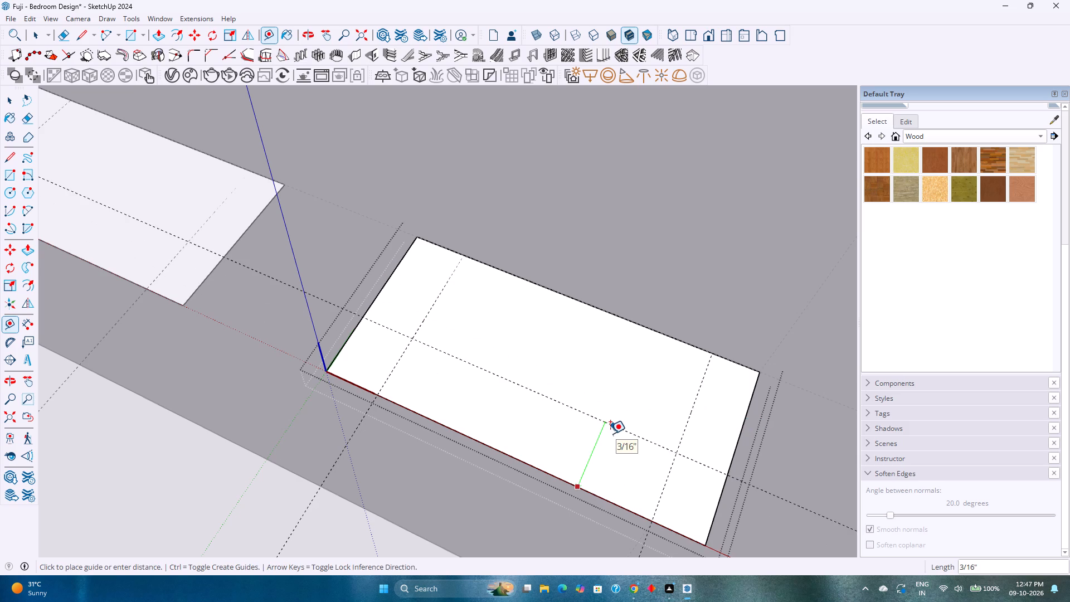
pyautogui.click(607, 443)
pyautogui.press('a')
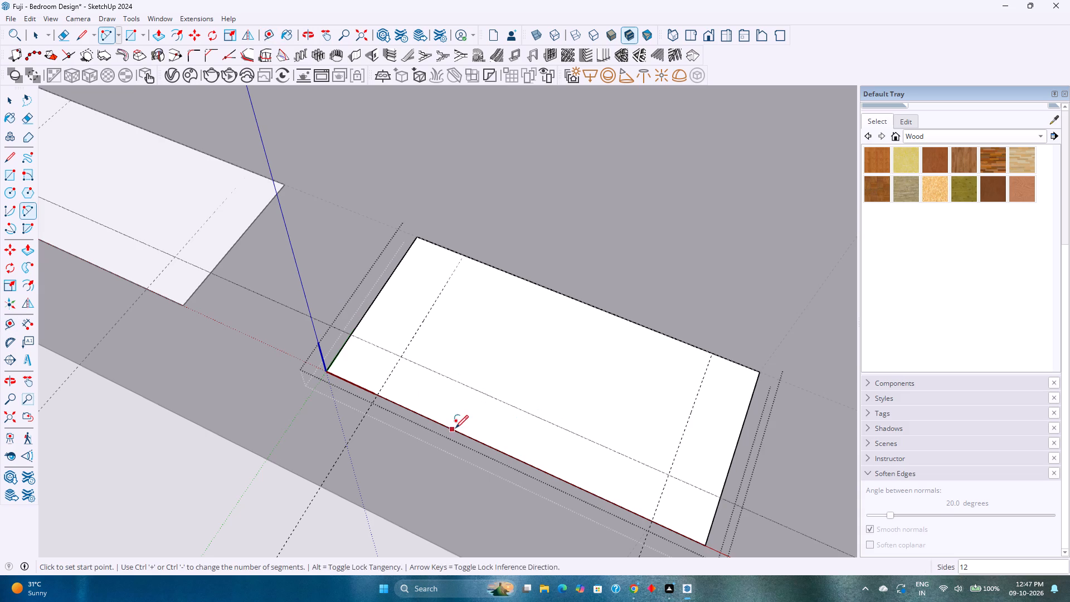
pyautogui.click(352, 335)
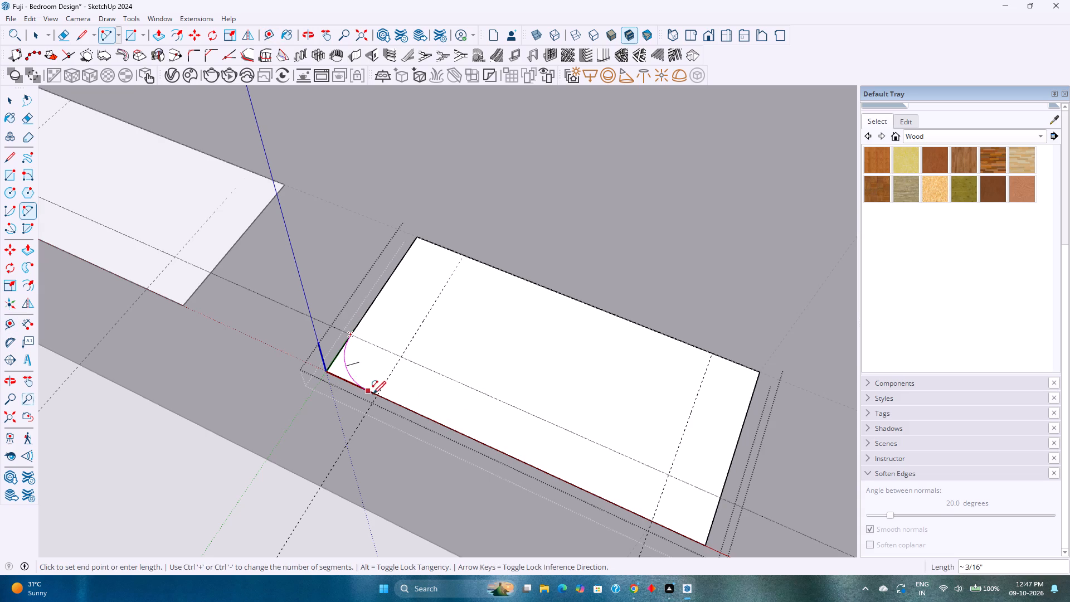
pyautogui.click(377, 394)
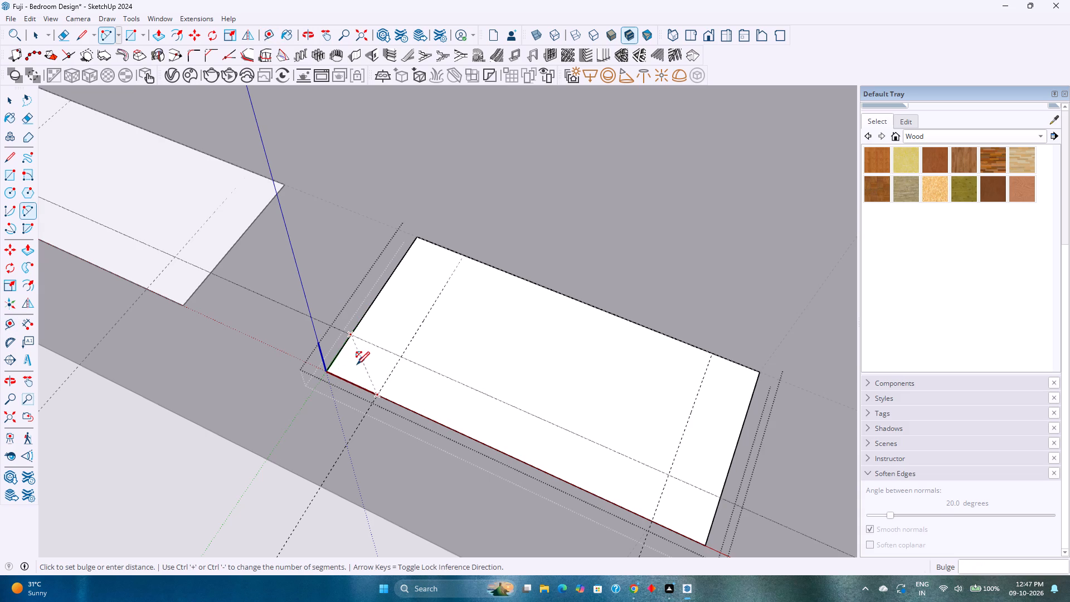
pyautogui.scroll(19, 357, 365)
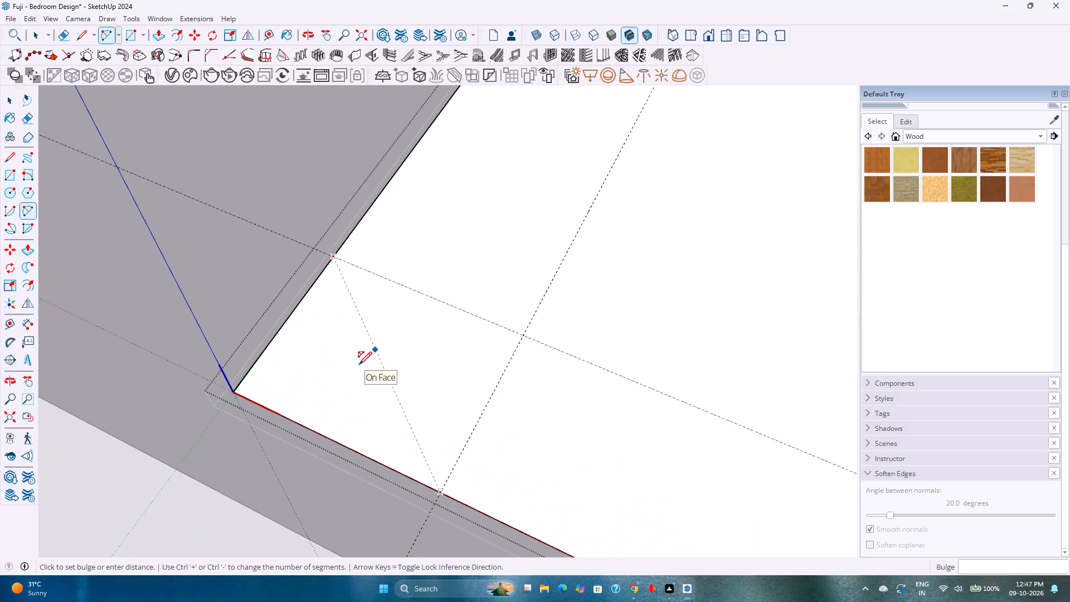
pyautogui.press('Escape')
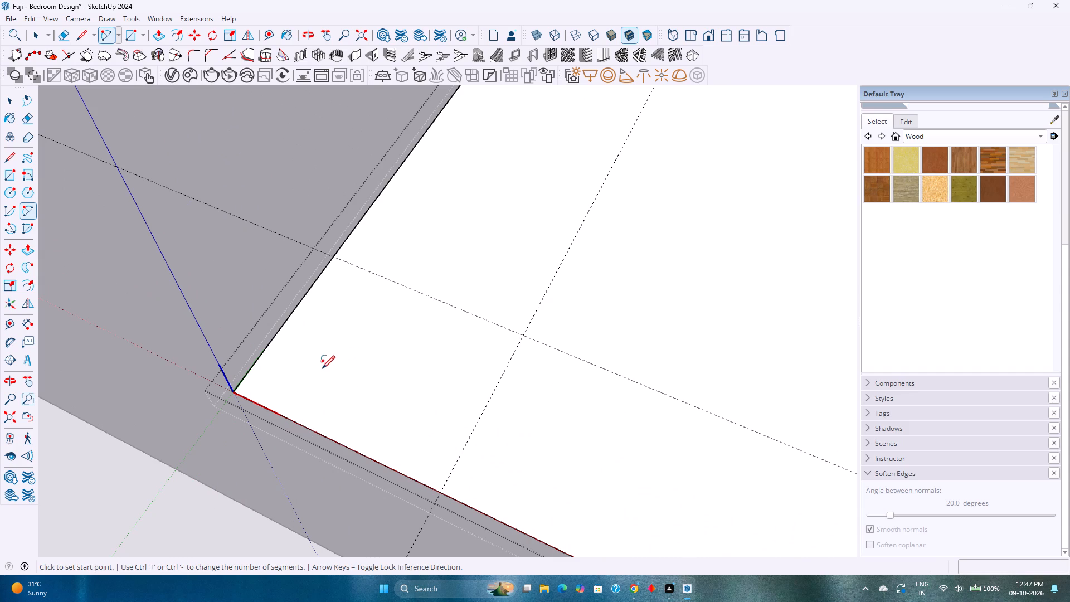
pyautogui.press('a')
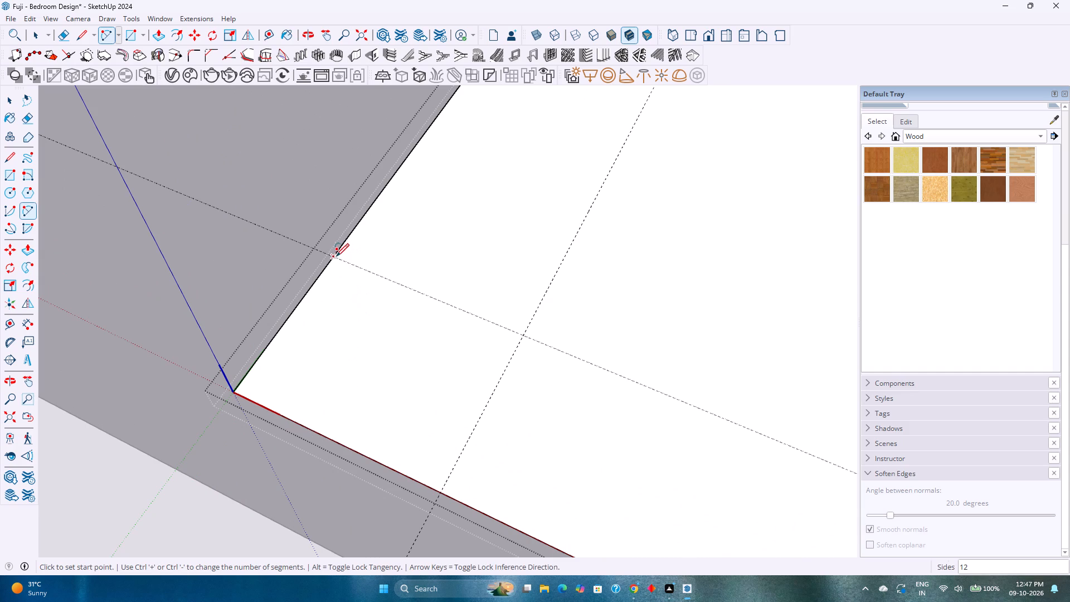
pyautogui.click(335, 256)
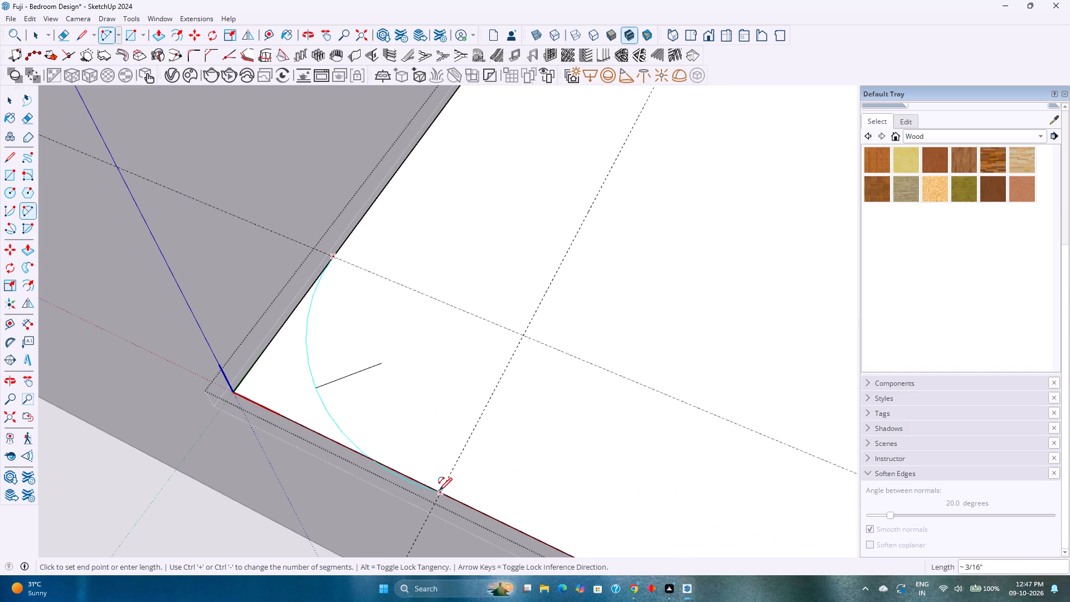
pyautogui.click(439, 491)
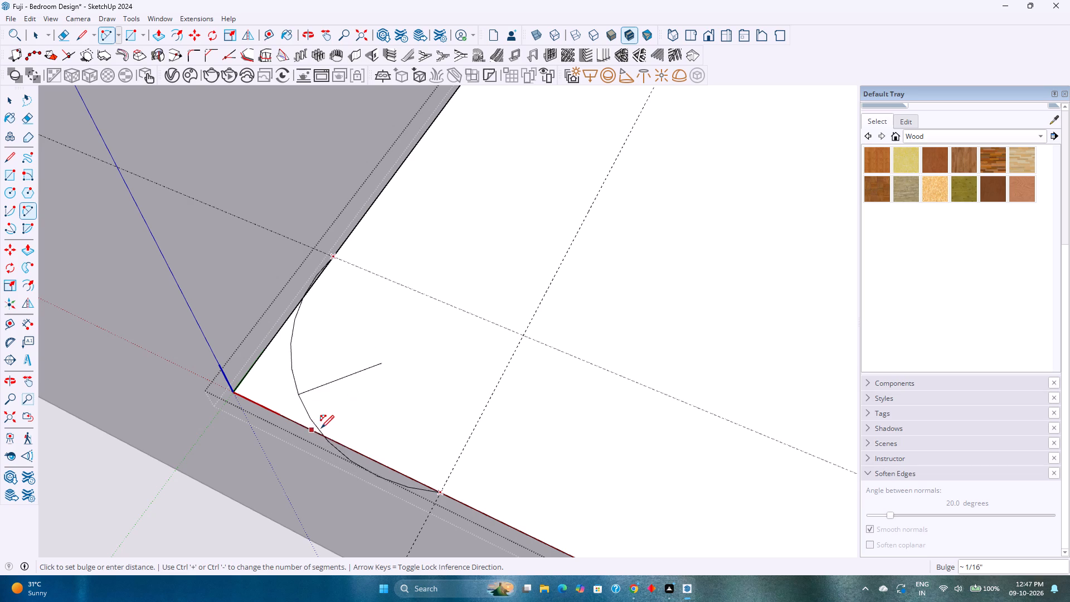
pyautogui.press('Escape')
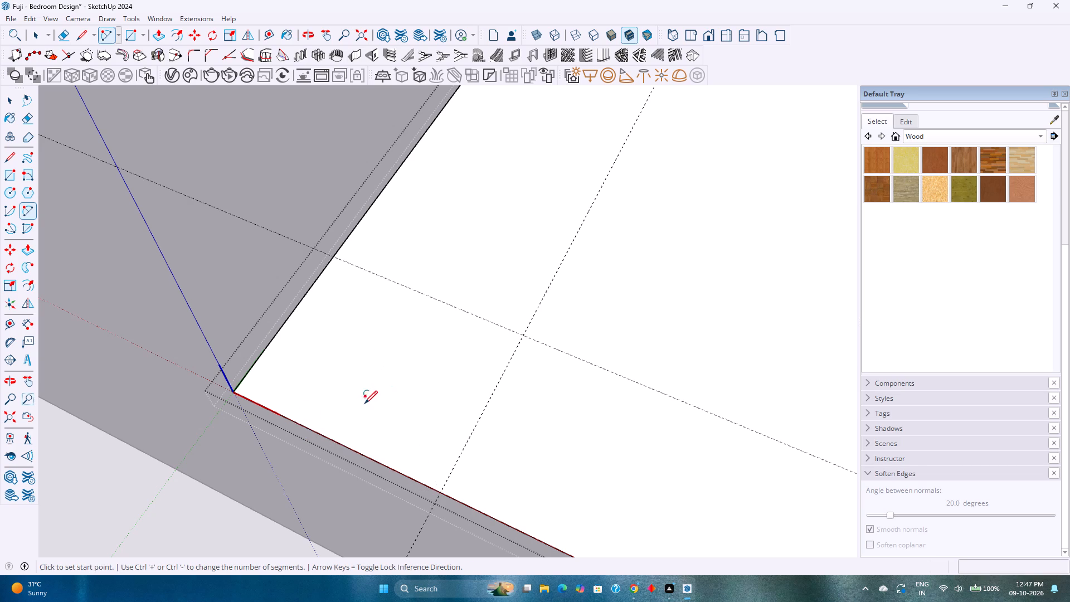
# Round the rectangle's outer corner nearest the right arched panel with a 1/8" radius 2 Point Arc between the guide intersections, trimming the corner.
pyautogui.scroll(-14, 367, 397)
pyautogui.moveTo(371, 395); pyautogui.dragTo(601, 434, button='middle')
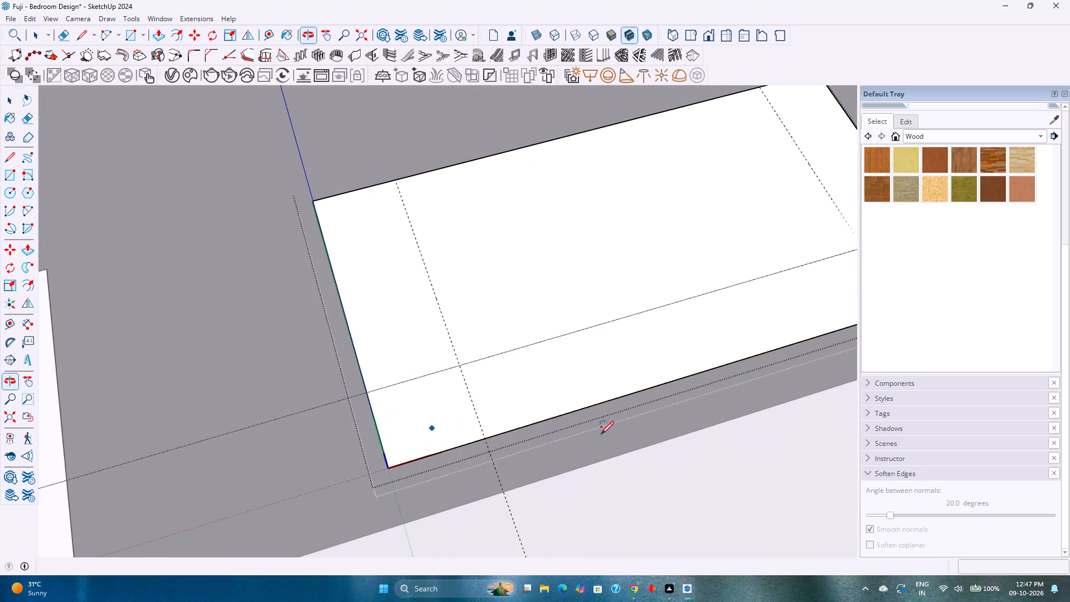
pyautogui.keyDown('shift'); pyautogui.moveTo(601, 434); pyautogui.dragTo(384, 461, button='middle'); pyautogui.keyUp('shift')
pyautogui.moveTo(392, 458); pyautogui.dragTo(488, 466, button='middle')
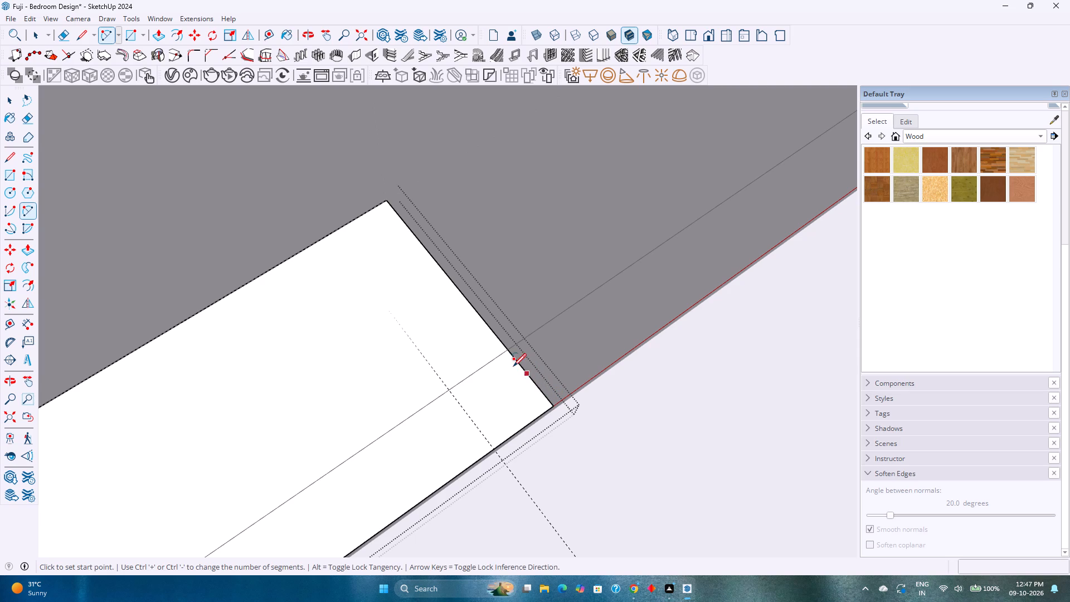
pyautogui.click(508, 350)
pyautogui.doubleClick(498, 444)
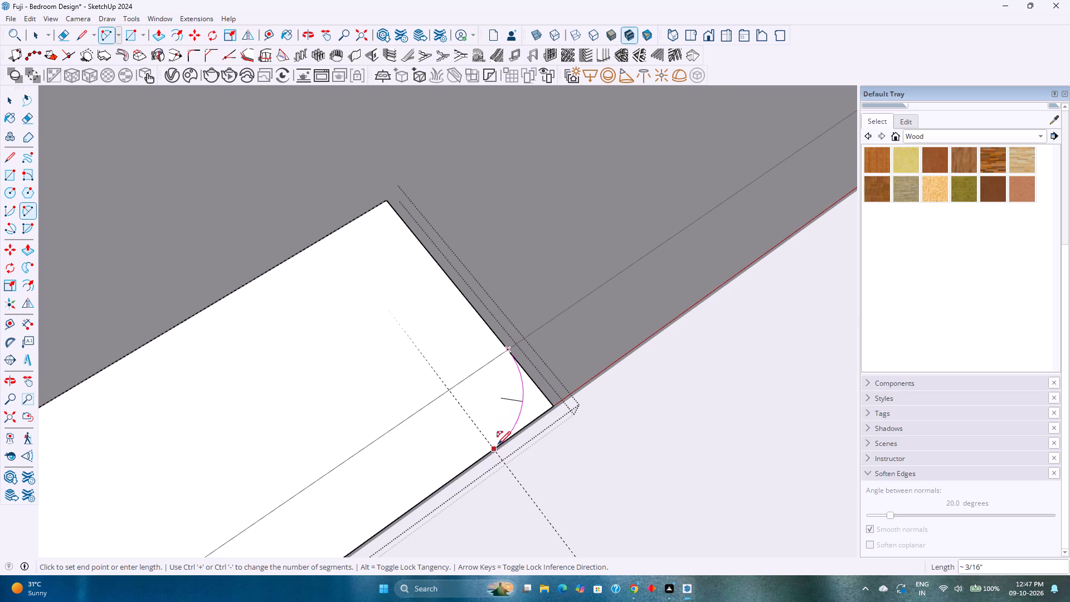
pyautogui.press('space')
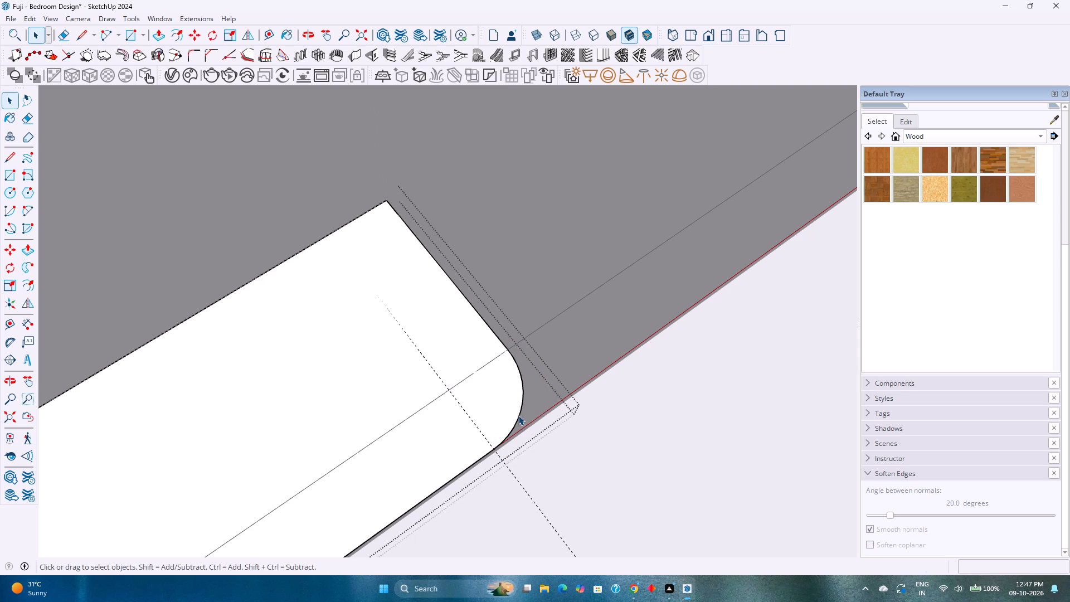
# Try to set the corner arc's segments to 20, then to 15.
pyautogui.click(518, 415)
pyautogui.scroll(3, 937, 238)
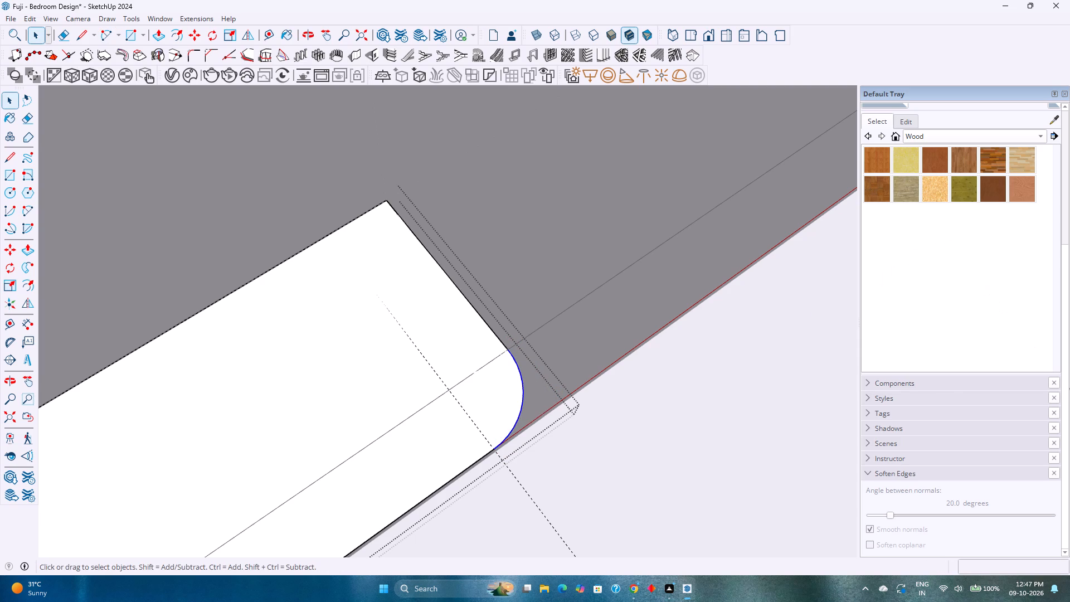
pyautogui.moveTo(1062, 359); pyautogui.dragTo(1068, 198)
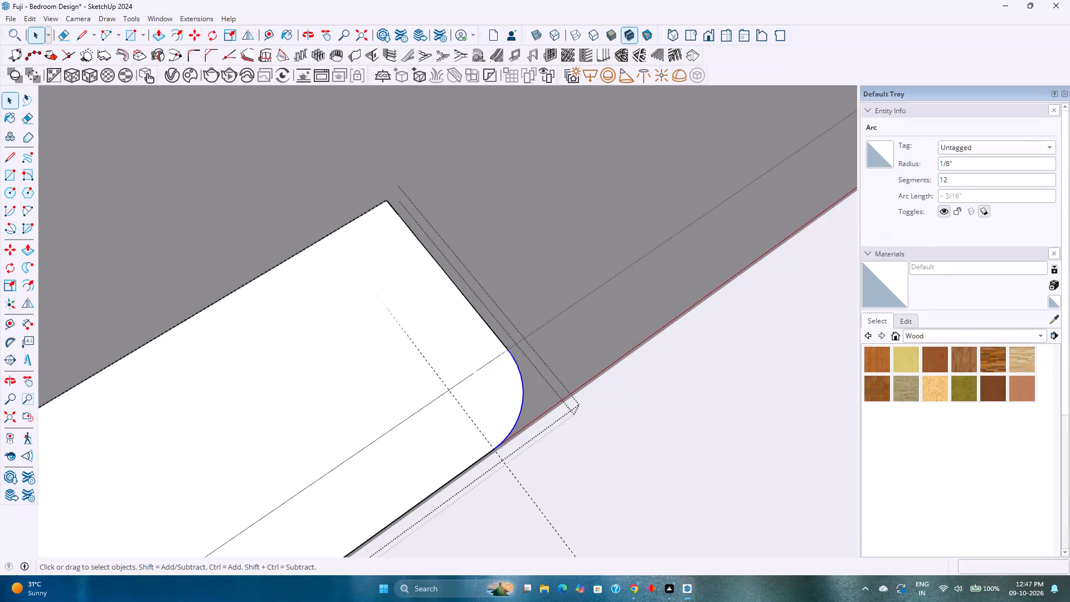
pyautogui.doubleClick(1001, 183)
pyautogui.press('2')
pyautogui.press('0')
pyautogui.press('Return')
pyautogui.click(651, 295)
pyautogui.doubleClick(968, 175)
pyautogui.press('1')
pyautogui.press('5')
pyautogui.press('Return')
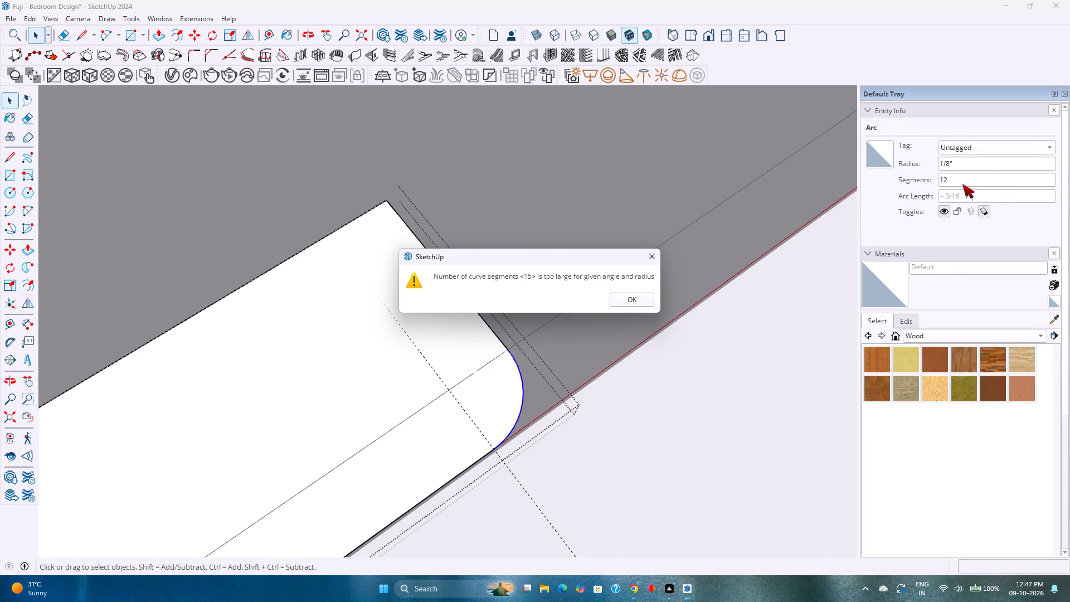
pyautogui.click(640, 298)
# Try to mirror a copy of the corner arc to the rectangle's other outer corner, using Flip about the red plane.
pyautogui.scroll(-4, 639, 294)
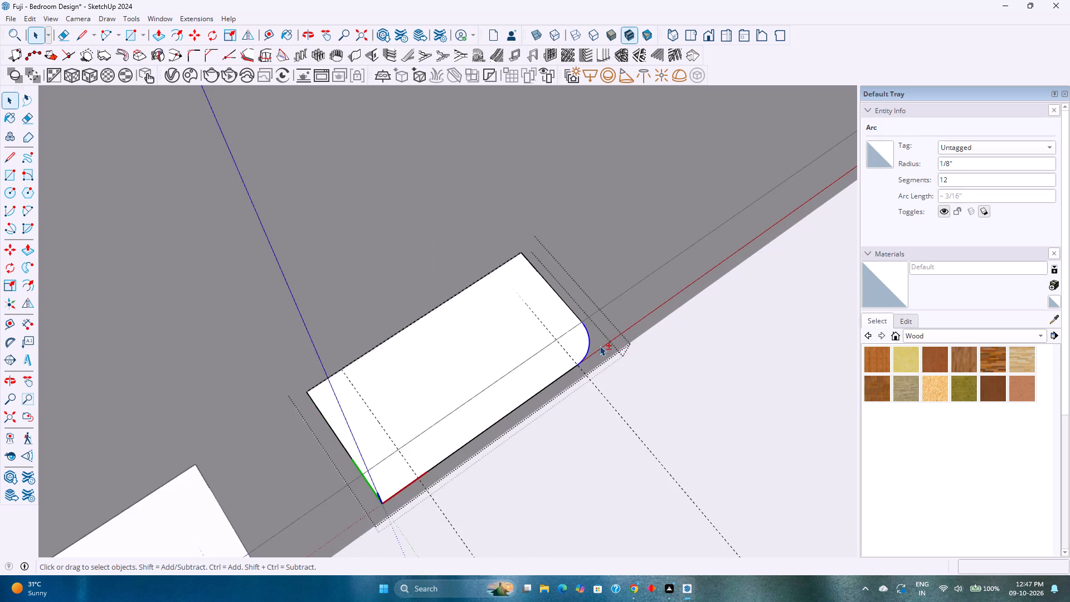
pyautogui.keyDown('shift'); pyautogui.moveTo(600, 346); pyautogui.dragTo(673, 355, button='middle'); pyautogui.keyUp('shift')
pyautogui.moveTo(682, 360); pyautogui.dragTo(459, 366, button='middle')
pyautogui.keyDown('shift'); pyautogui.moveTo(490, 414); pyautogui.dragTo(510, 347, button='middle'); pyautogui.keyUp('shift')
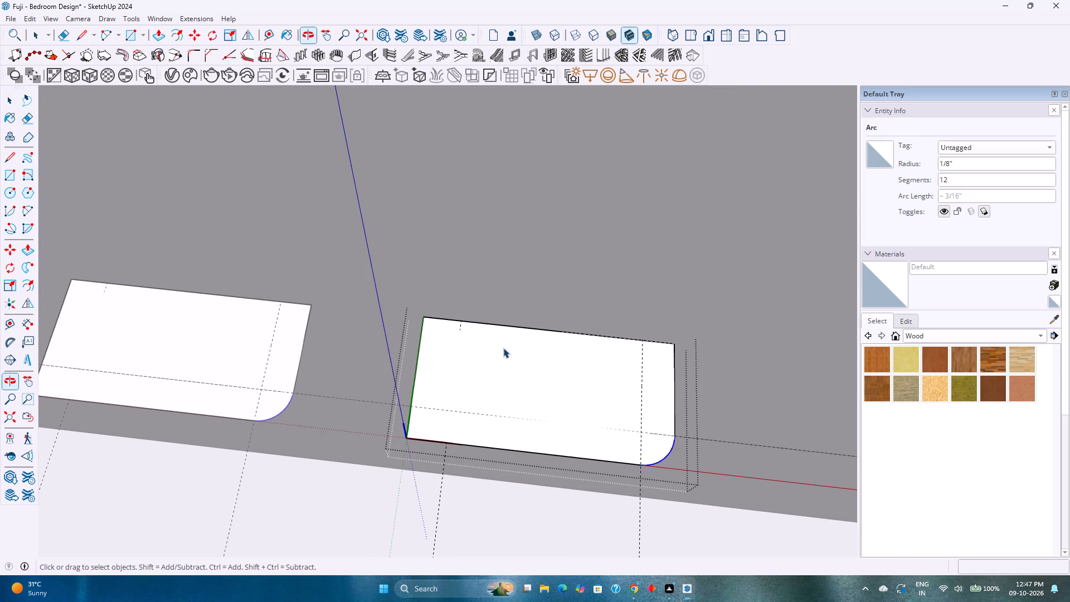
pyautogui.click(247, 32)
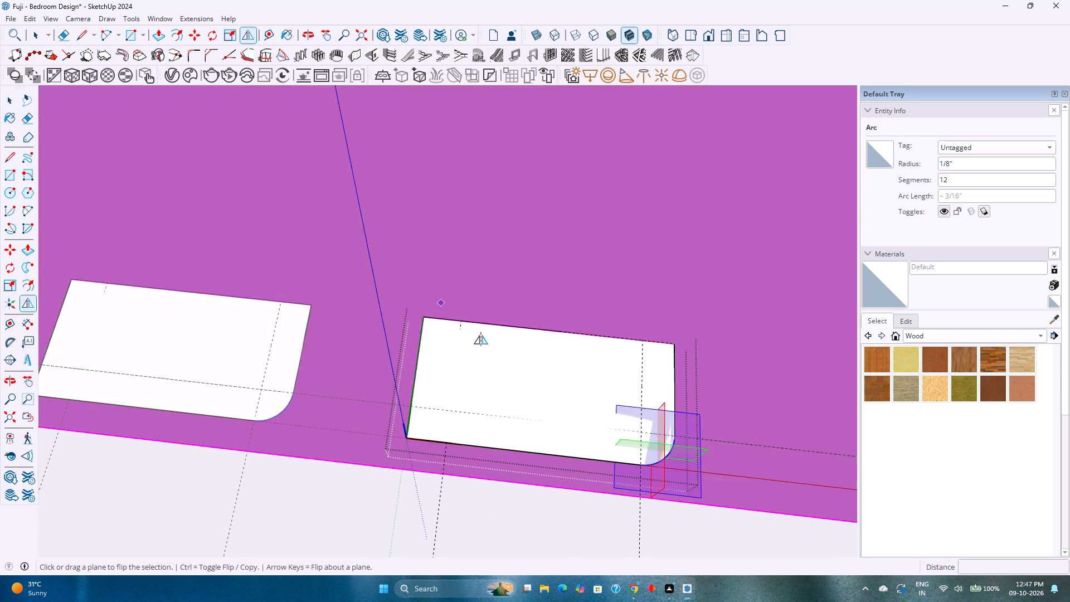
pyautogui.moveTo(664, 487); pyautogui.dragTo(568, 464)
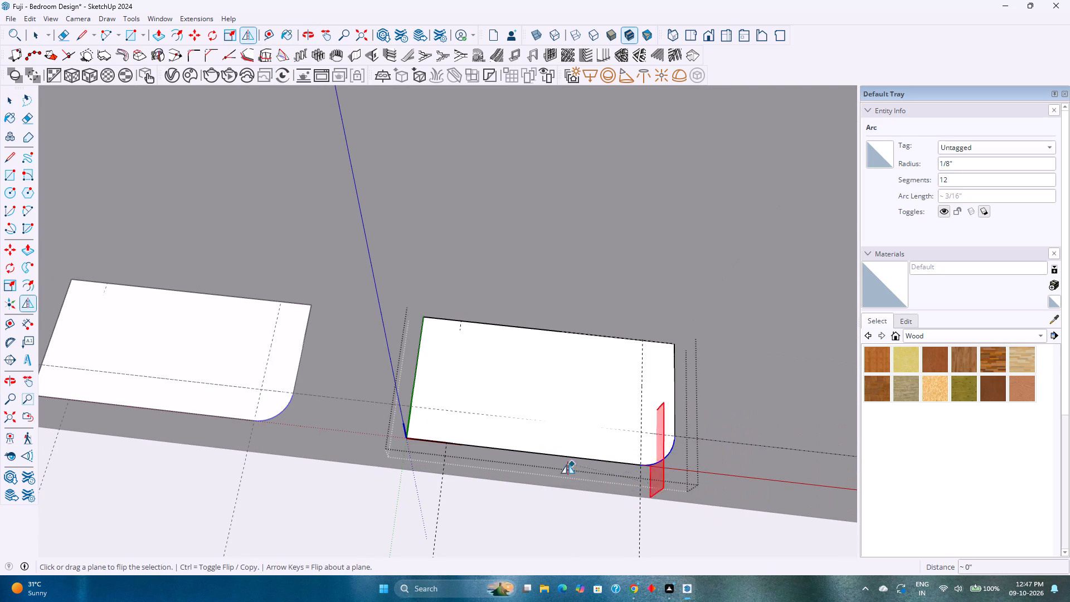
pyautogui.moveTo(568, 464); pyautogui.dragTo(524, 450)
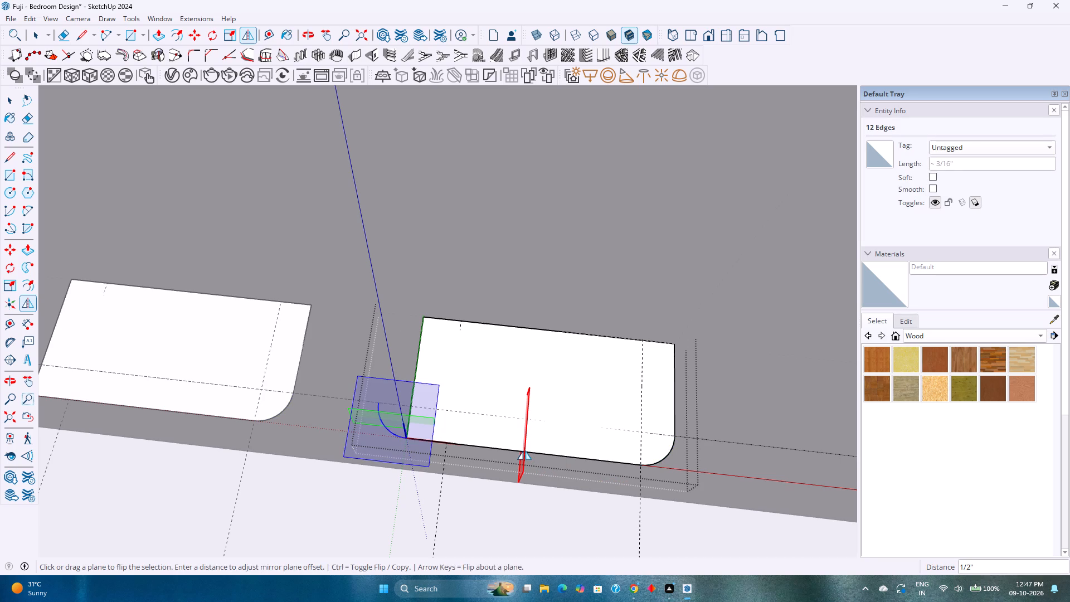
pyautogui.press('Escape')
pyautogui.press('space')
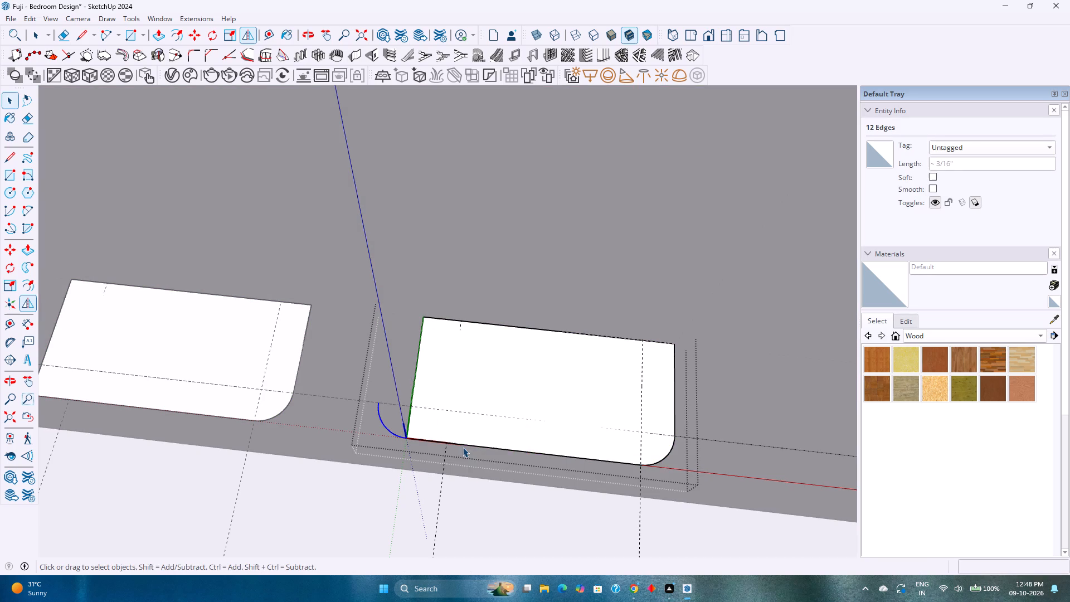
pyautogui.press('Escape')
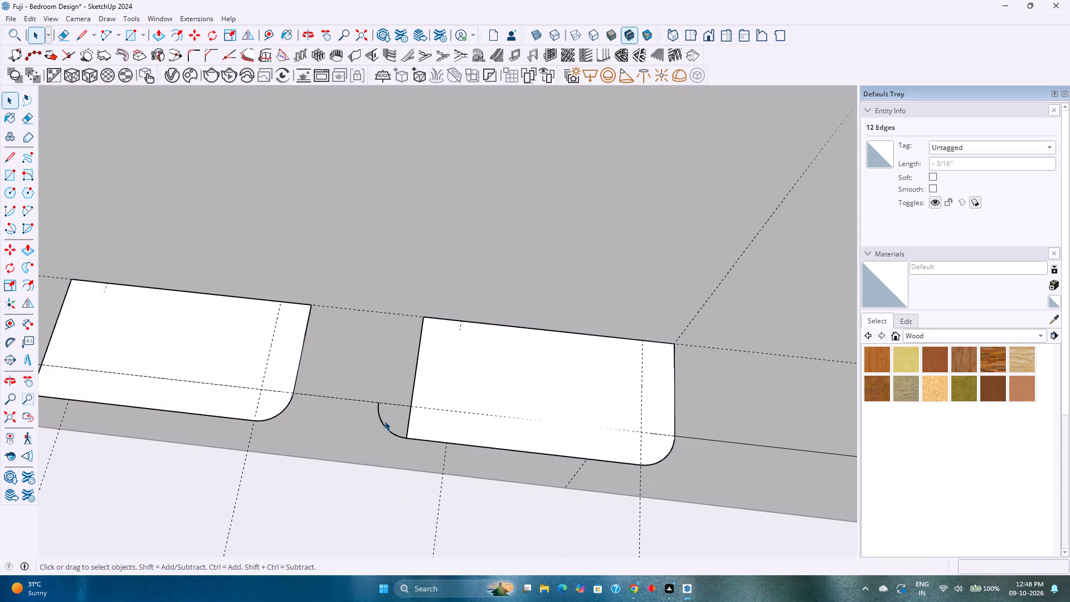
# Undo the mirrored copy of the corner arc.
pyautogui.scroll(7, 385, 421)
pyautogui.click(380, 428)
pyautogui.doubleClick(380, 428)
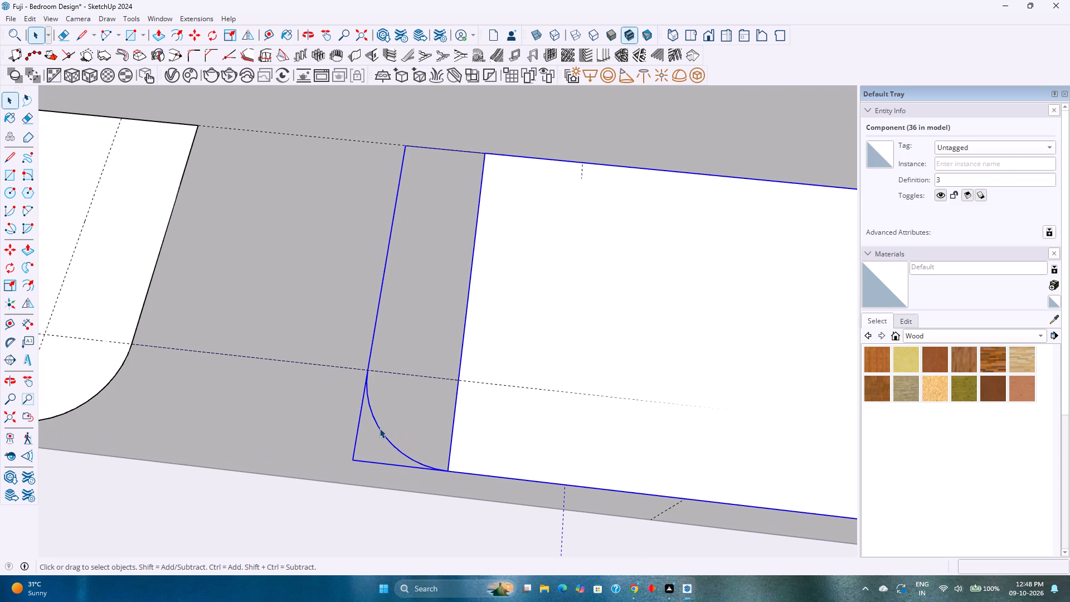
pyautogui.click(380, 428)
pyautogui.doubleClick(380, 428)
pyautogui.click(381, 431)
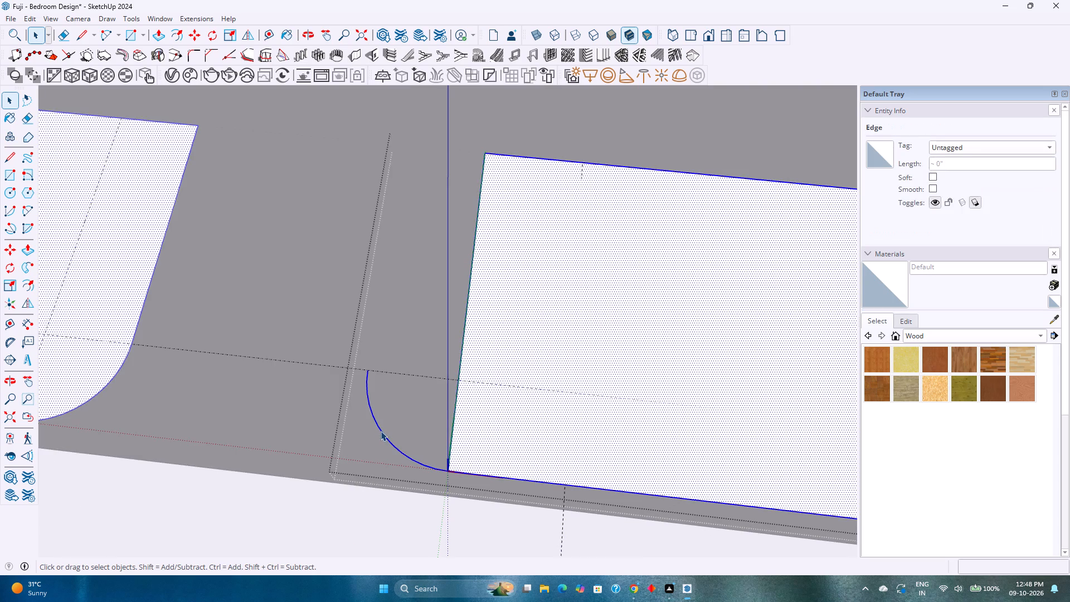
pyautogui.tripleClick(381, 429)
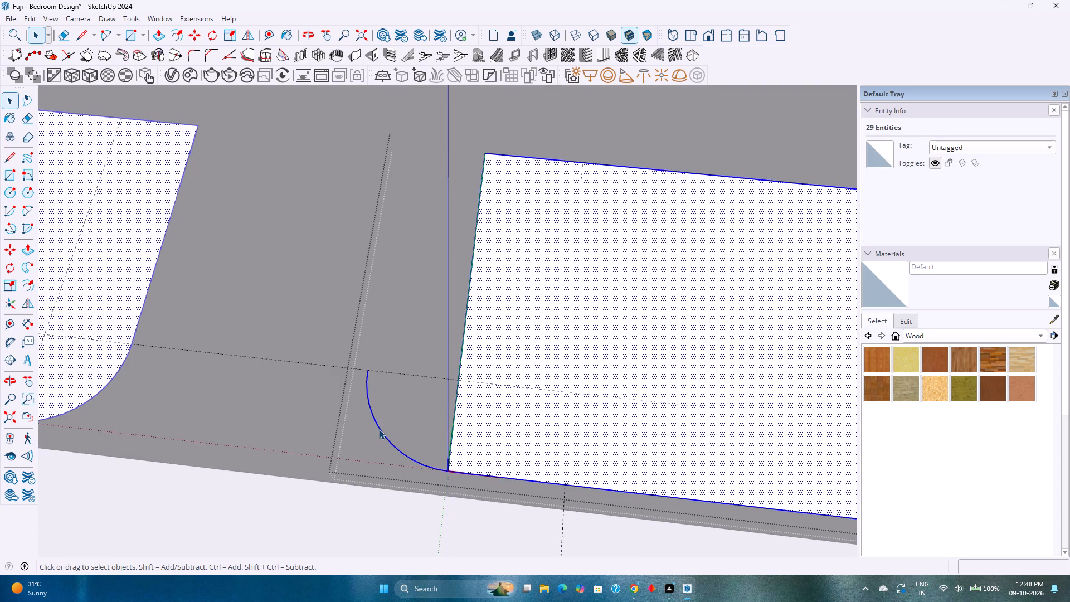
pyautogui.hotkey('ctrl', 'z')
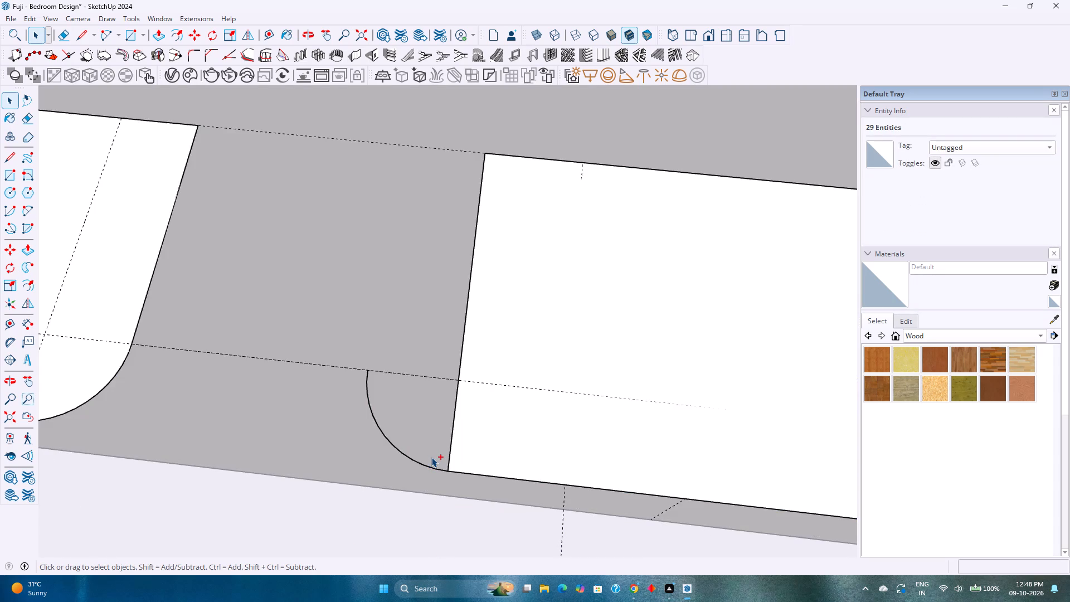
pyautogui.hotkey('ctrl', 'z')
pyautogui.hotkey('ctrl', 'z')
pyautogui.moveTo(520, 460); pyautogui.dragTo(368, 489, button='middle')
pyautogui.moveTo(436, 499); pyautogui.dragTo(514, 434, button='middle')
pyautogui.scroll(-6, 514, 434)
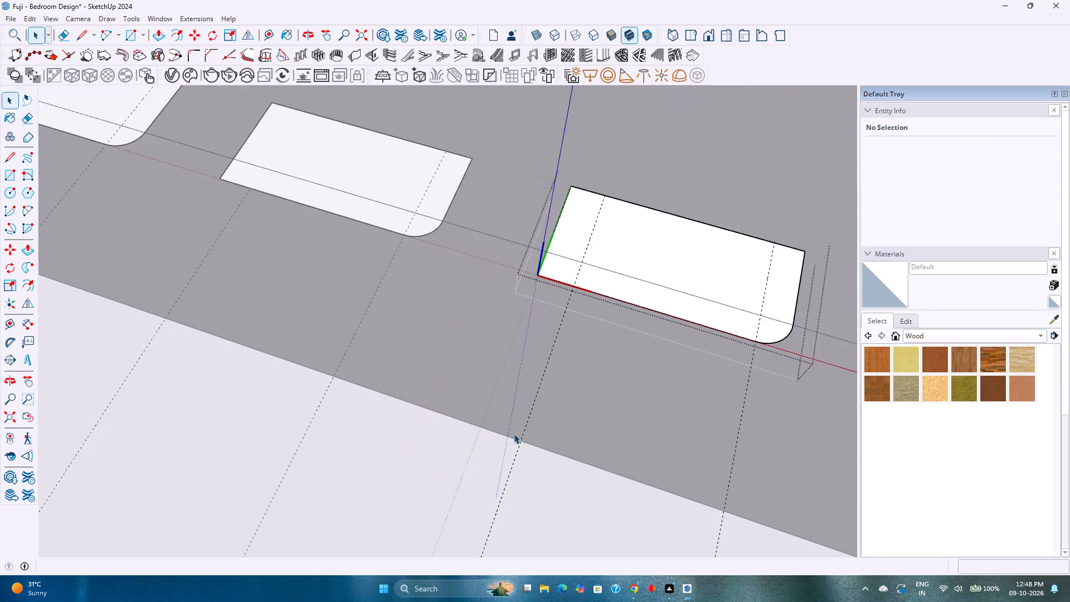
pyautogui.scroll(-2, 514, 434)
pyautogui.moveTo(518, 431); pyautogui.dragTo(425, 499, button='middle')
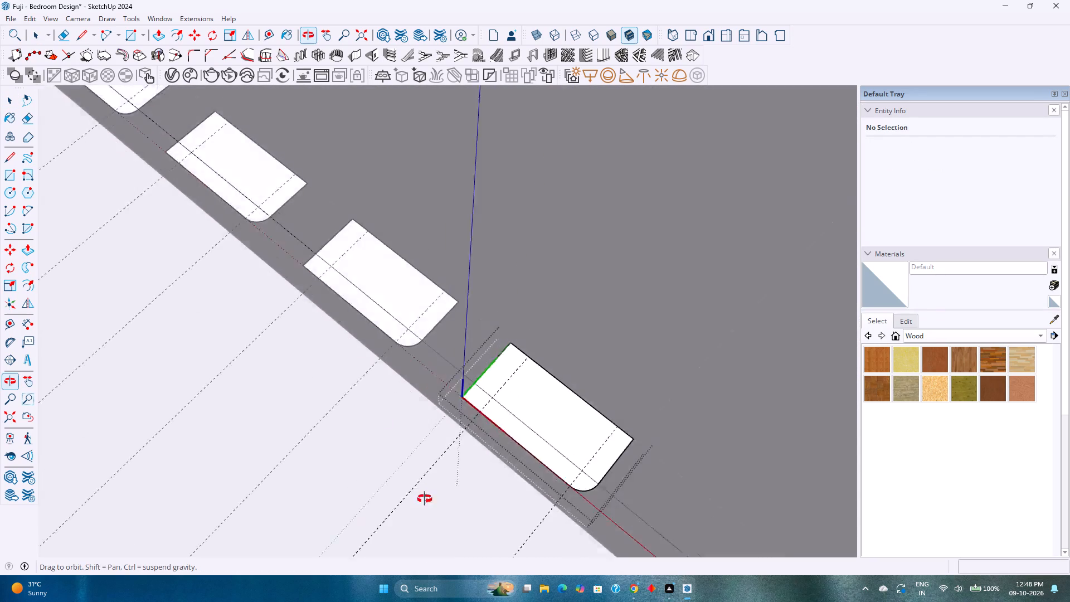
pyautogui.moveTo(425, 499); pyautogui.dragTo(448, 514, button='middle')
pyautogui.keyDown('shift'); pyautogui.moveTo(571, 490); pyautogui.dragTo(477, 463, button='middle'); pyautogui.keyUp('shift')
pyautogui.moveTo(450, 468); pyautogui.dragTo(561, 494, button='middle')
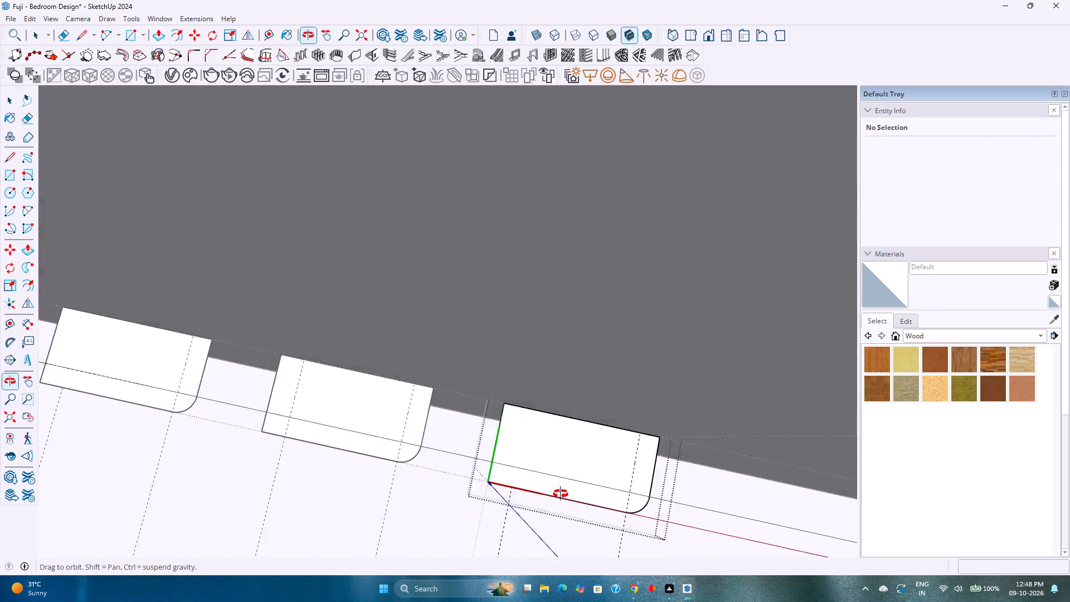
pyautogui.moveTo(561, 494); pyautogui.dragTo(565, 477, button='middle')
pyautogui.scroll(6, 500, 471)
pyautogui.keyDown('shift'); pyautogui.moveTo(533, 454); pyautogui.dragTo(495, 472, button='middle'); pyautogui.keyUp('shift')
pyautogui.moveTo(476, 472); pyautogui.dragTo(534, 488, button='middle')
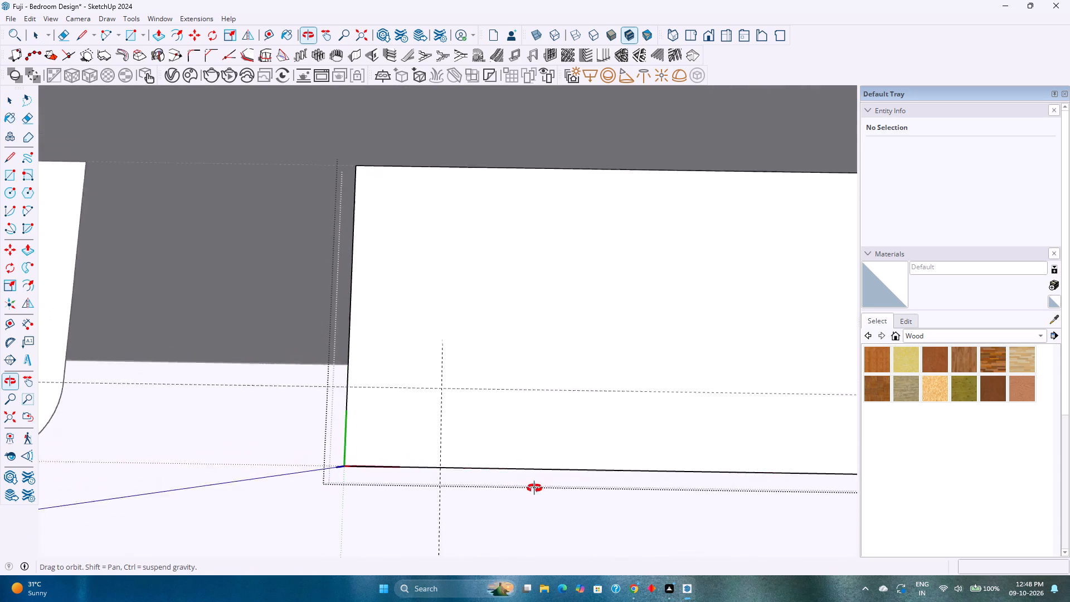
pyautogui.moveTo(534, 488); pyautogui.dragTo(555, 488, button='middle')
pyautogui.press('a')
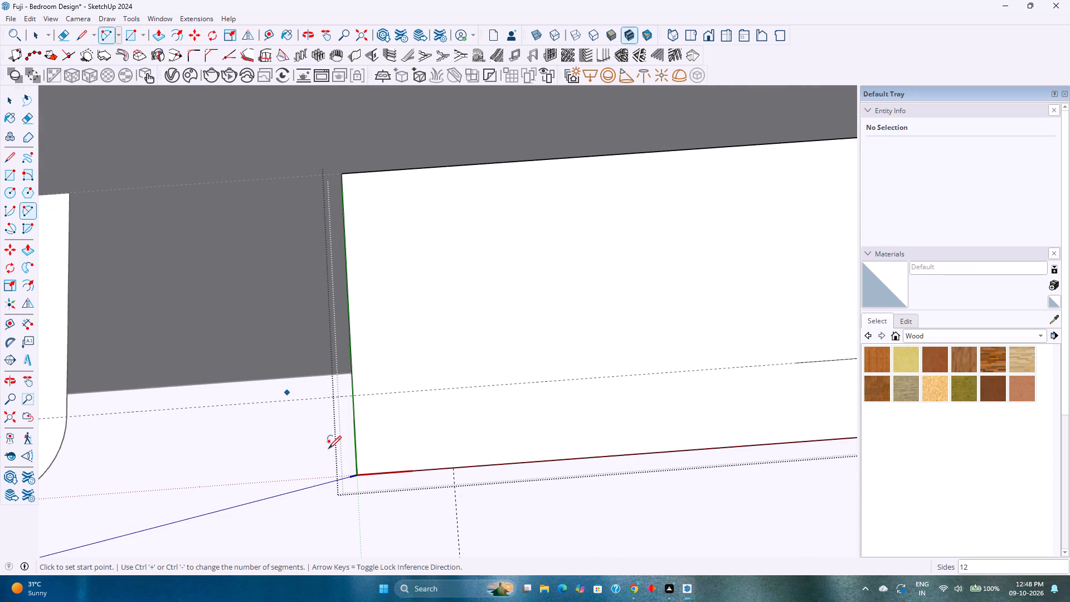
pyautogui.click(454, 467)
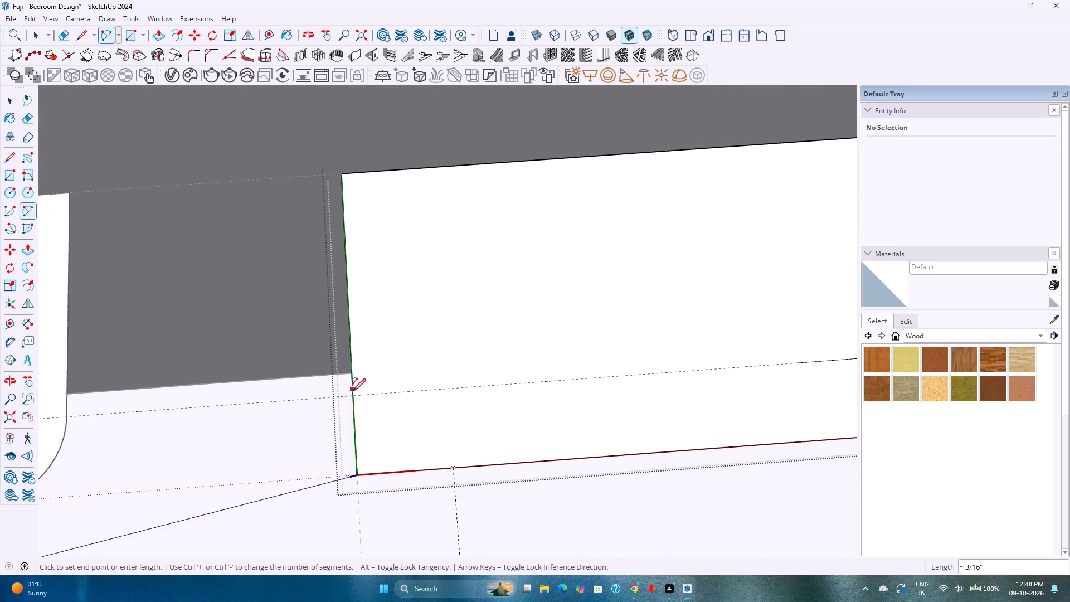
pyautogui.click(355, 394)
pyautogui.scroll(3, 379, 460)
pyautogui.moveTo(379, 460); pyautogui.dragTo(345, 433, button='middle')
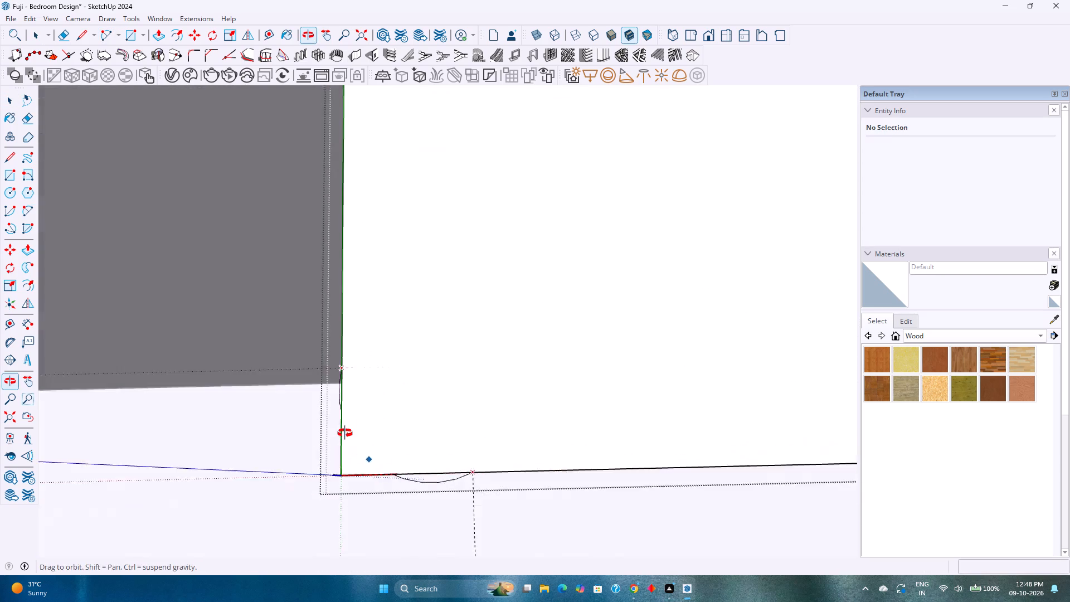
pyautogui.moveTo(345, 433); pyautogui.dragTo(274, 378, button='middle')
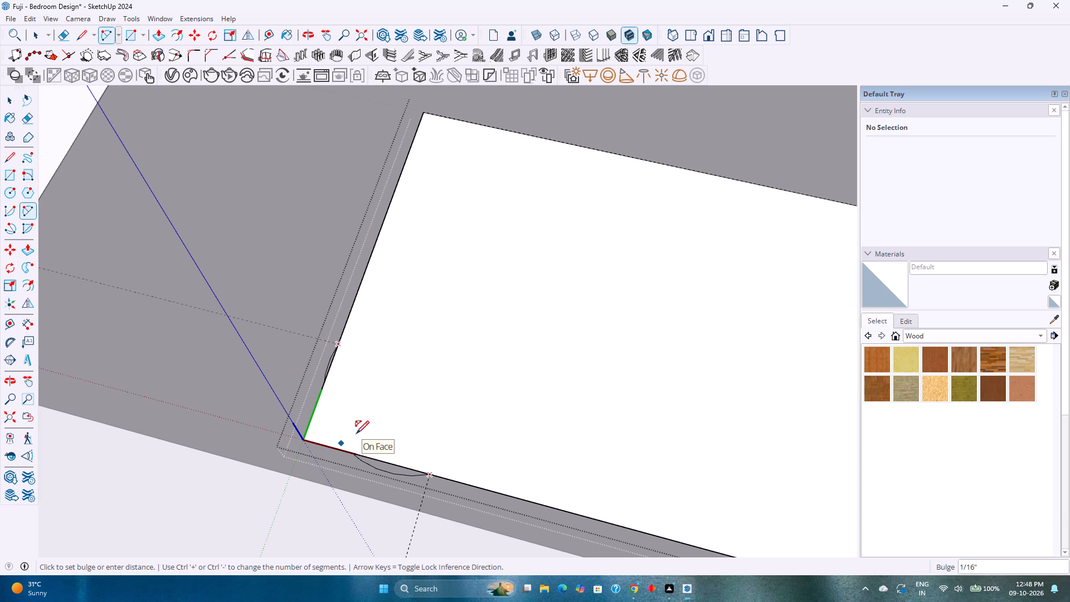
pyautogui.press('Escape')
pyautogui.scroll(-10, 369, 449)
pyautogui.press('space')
# Mirror a copy of the corner arc to the profile's other outer corner, moving Flip's red plane 7/16" to the profile's midpoint.
pyautogui.scroll(-5, 367, 443)
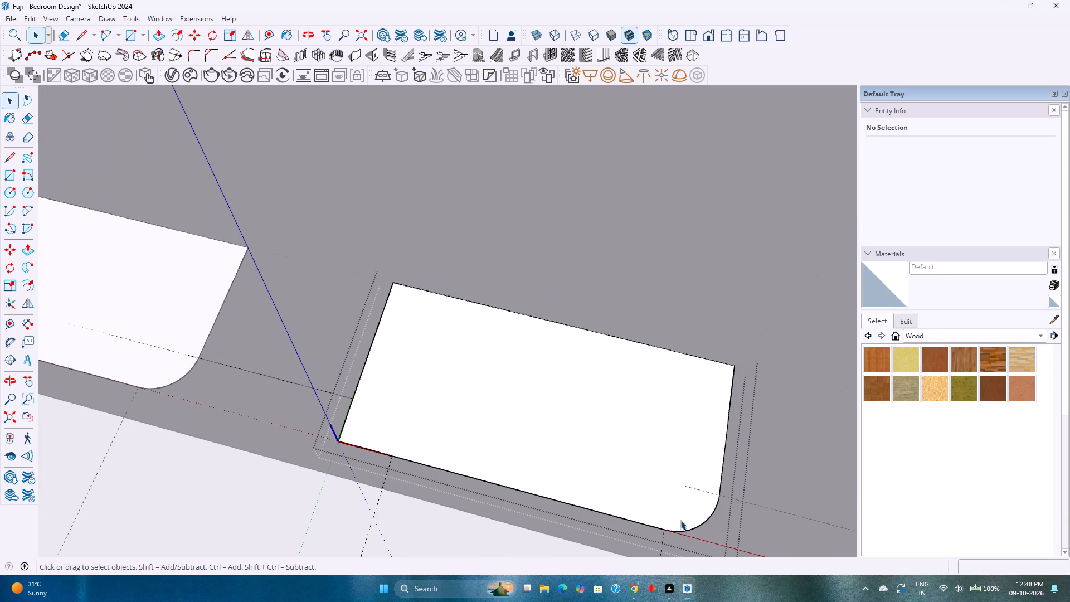
pyautogui.click(694, 529)
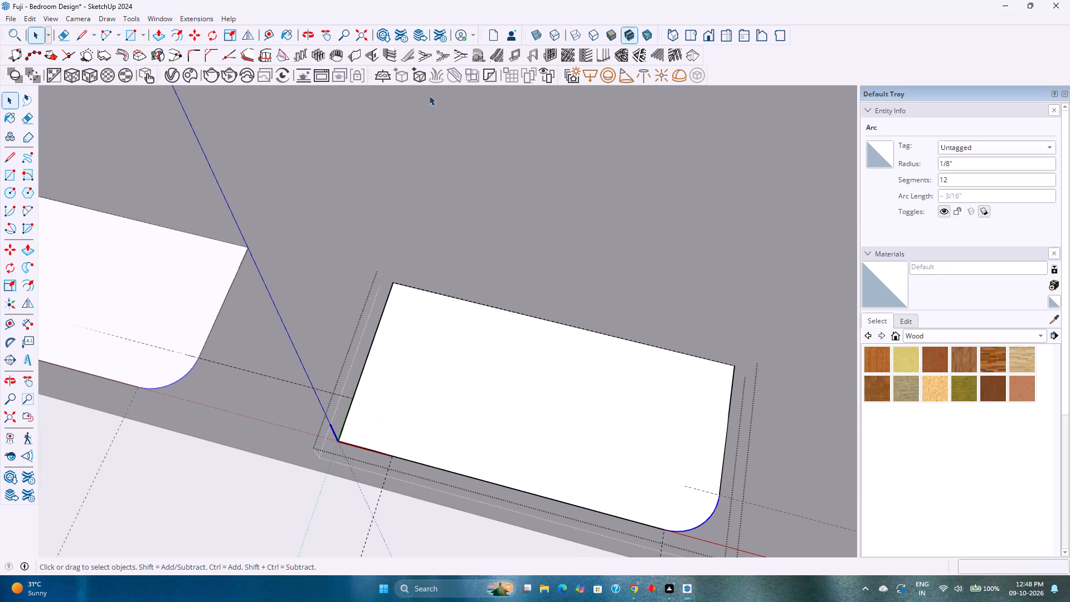
pyautogui.click(250, 40)
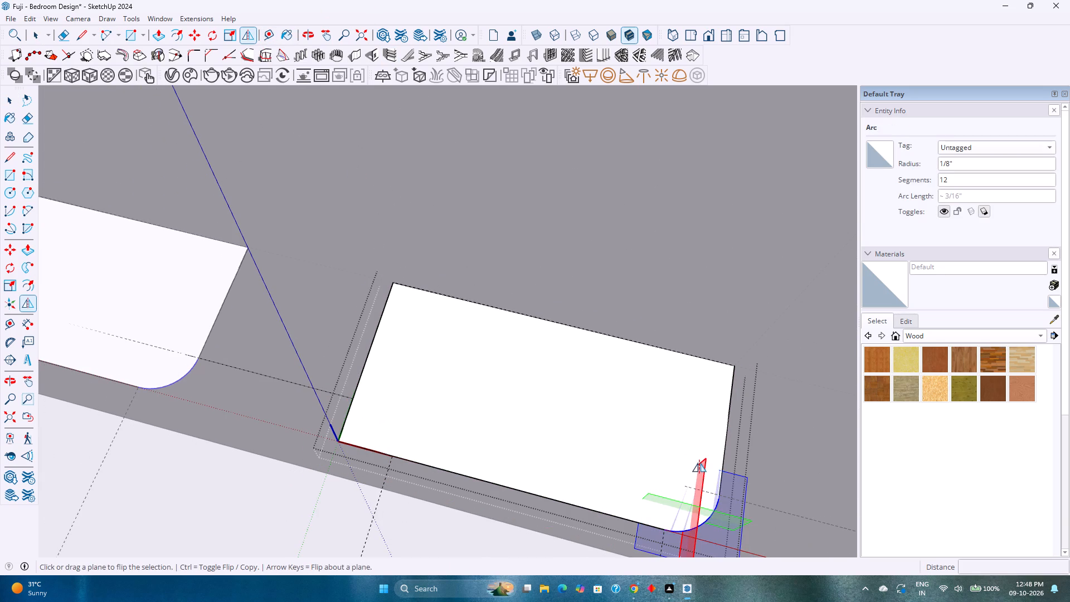
pyautogui.moveTo(704, 464); pyautogui.dragTo(557, 333)
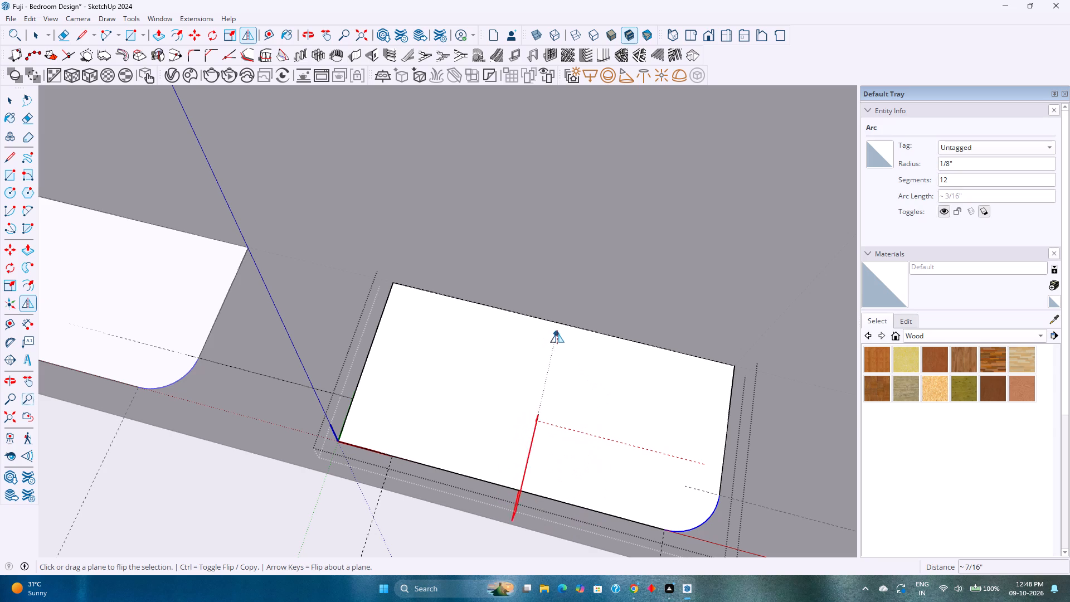
pyautogui.moveTo(557, 333); pyautogui.dragTo(561, 325)
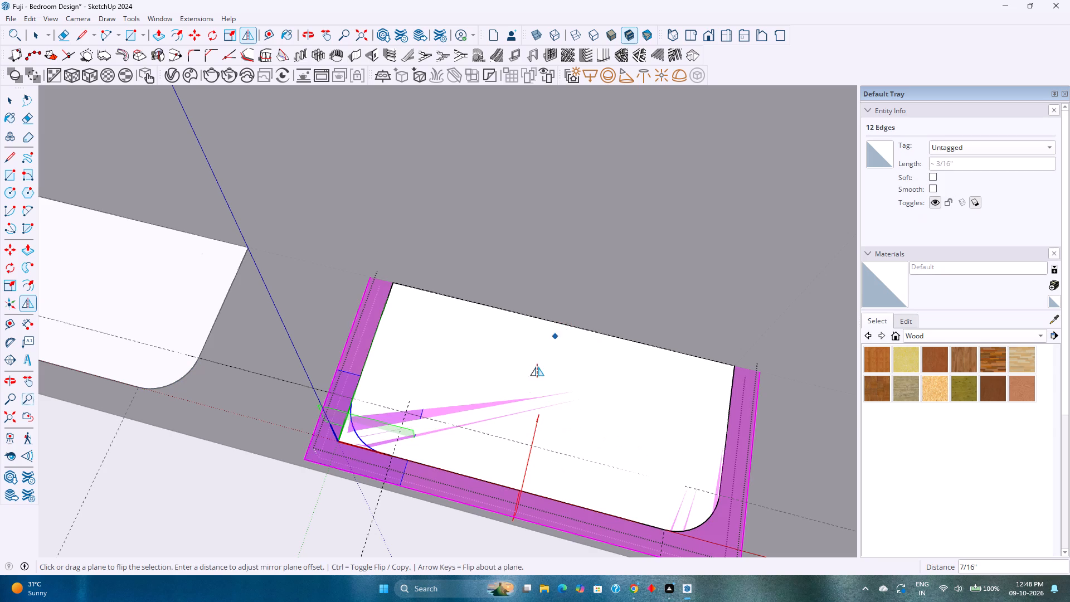
pyautogui.press('Escape')
pyautogui.press('space')
pyautogui.press('Escape')
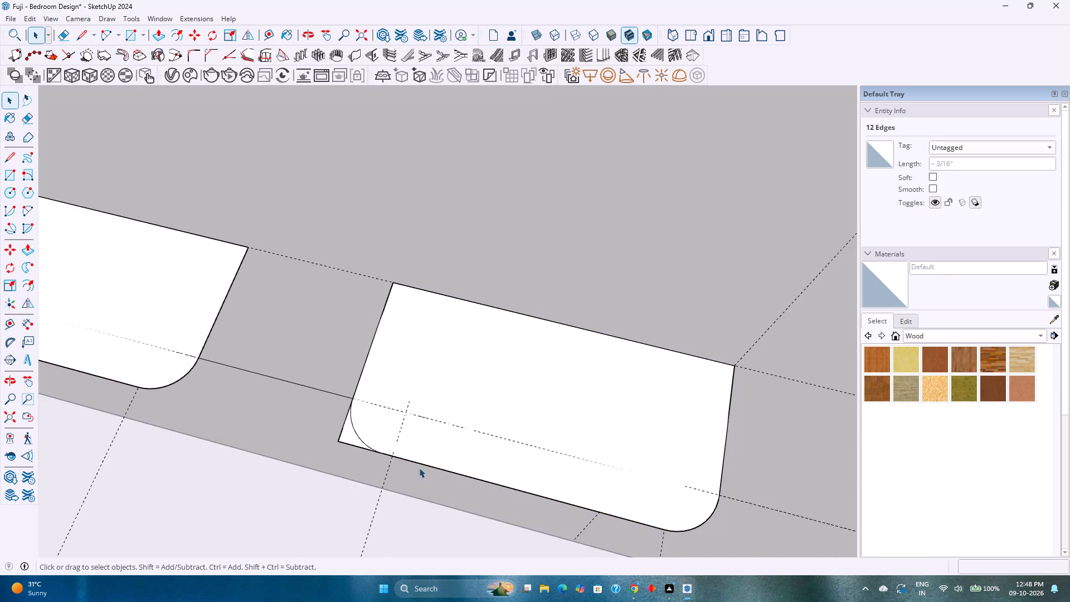
# Delete the two straight edges outside the mirrored arc so the profile's second outer corner is rounded.
pyautogui.scroll(8, 331, 437)
pyautogui.click(363, 419)
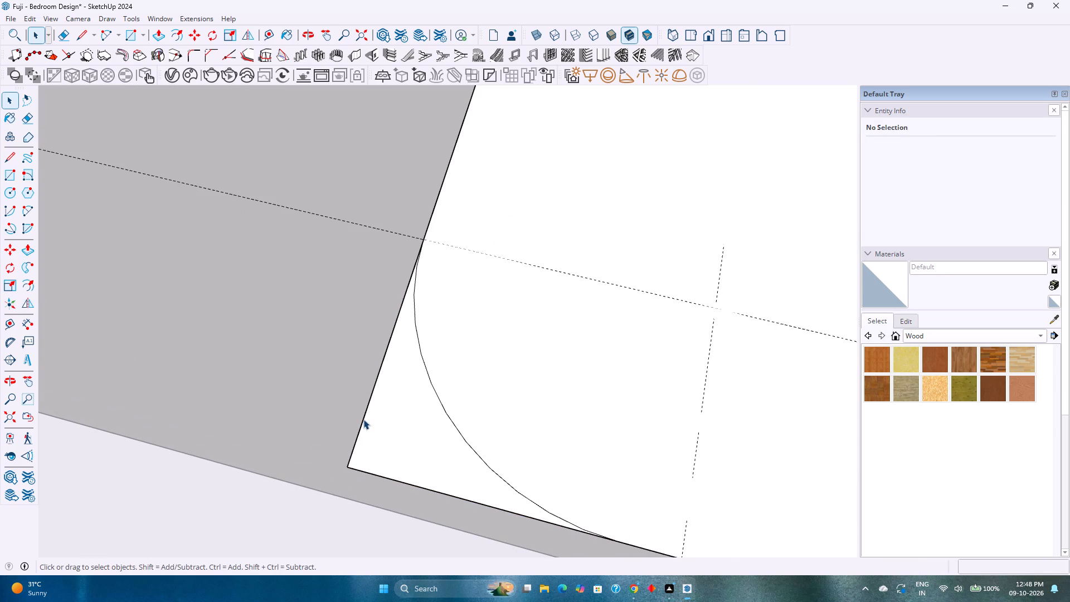
pyautogui.doubleClick(363, 419)
pyautogui.click(363, 419)
pyautogui.click(363, 419)
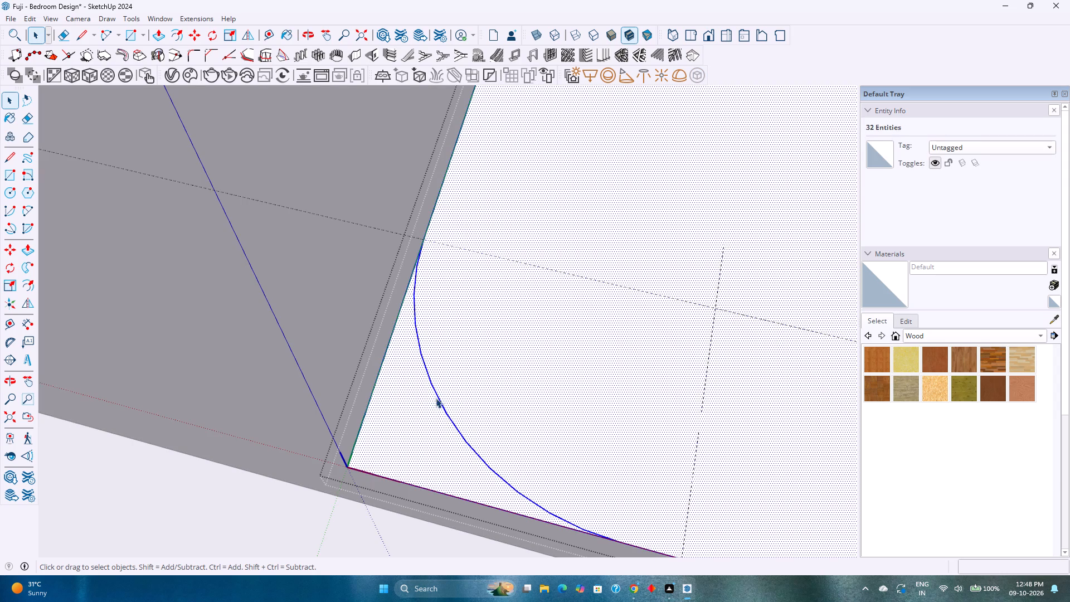
pyautogui.click(437, 397)
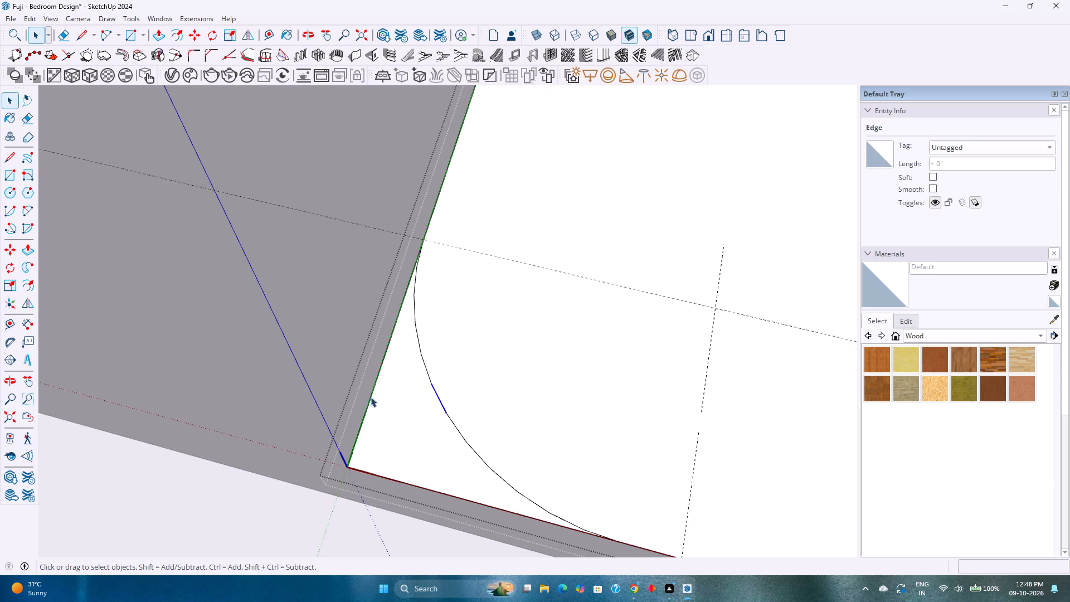
pyautogui.click(373, 389)
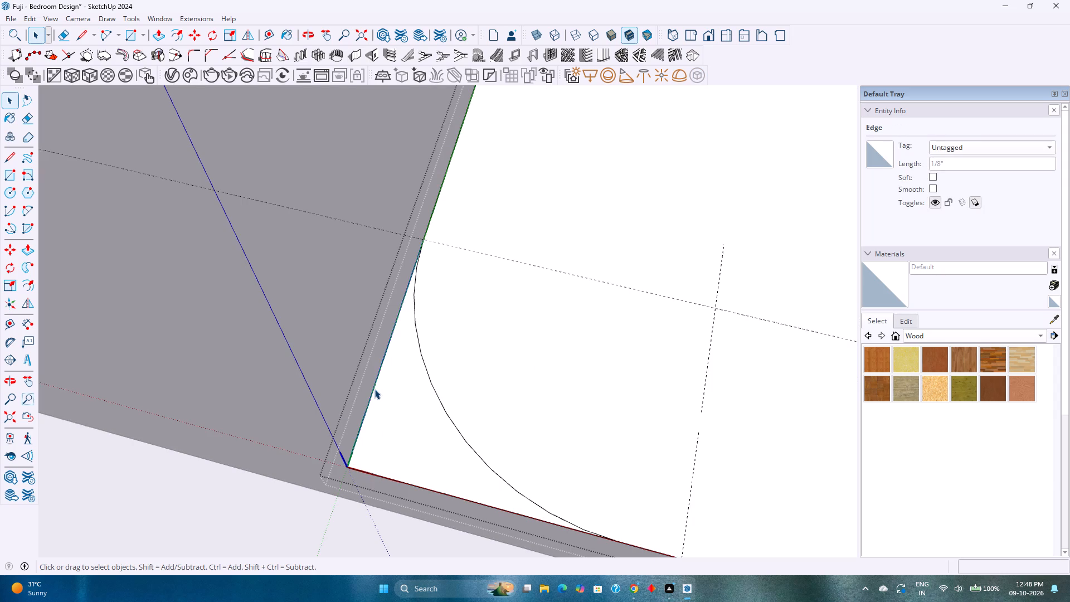
pyautogui.click(375, 389)
pyautogui.press('Delete')
pyautogui.click(400, 481)
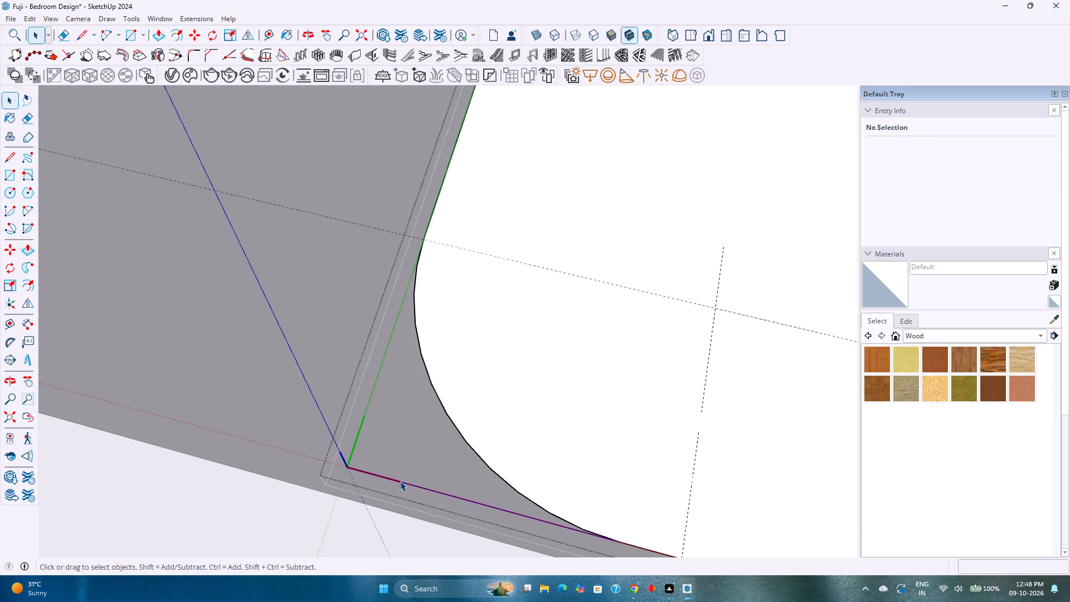
pyautogui.press('Delete')
# Weld the edges of the rounded fluting profile.
pyautogui.click(458, 430)
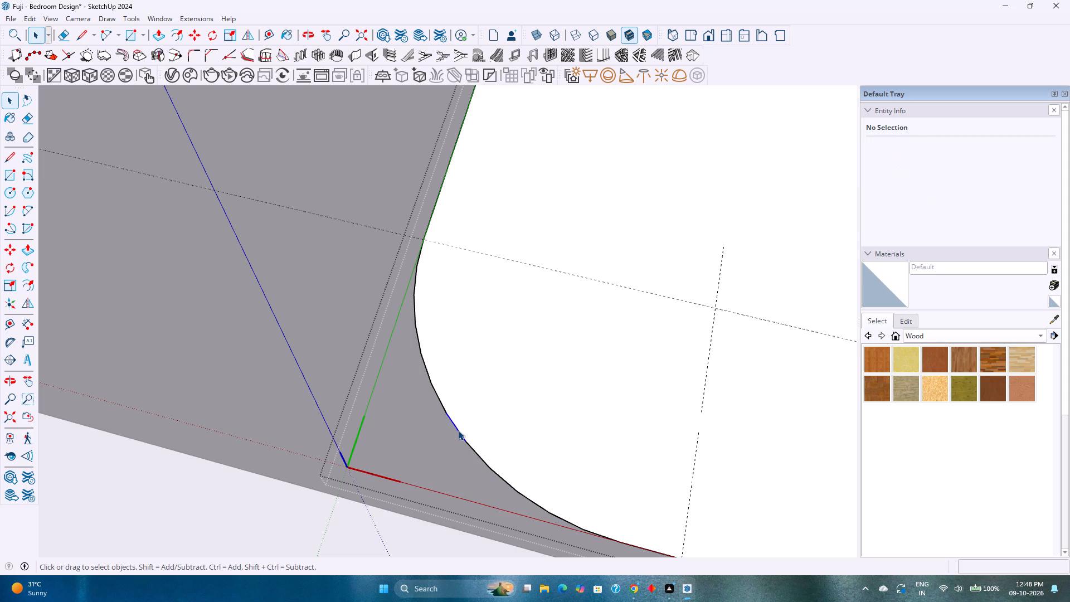
pyautogui.doubleClick(458, 430)
pyautogui.doubleClick(492, 412)
pyautogui.rightClick(492, 412)
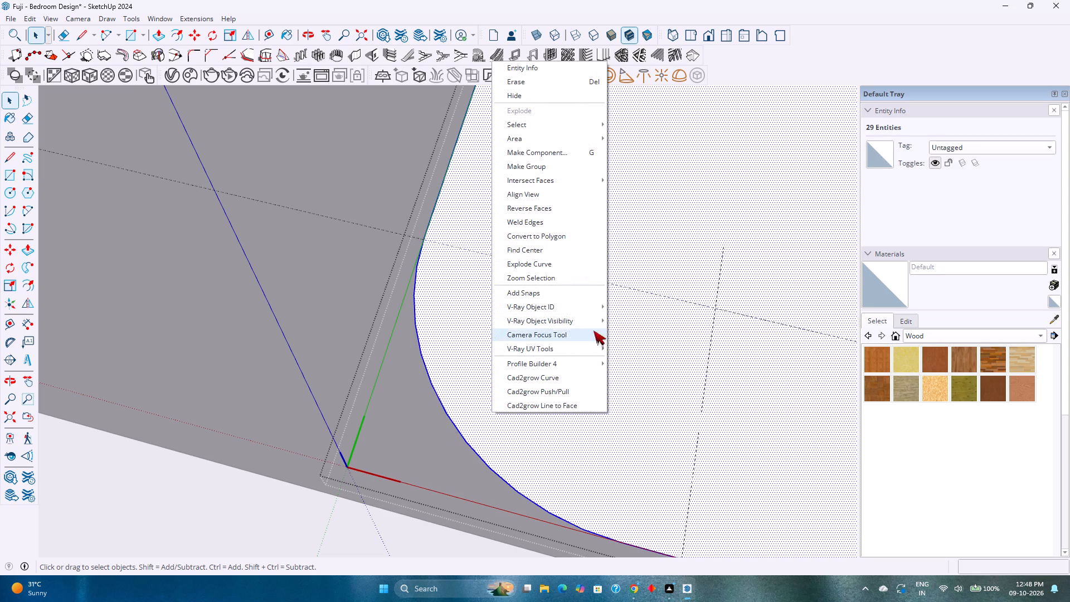
pyautogui.click(533, 227)
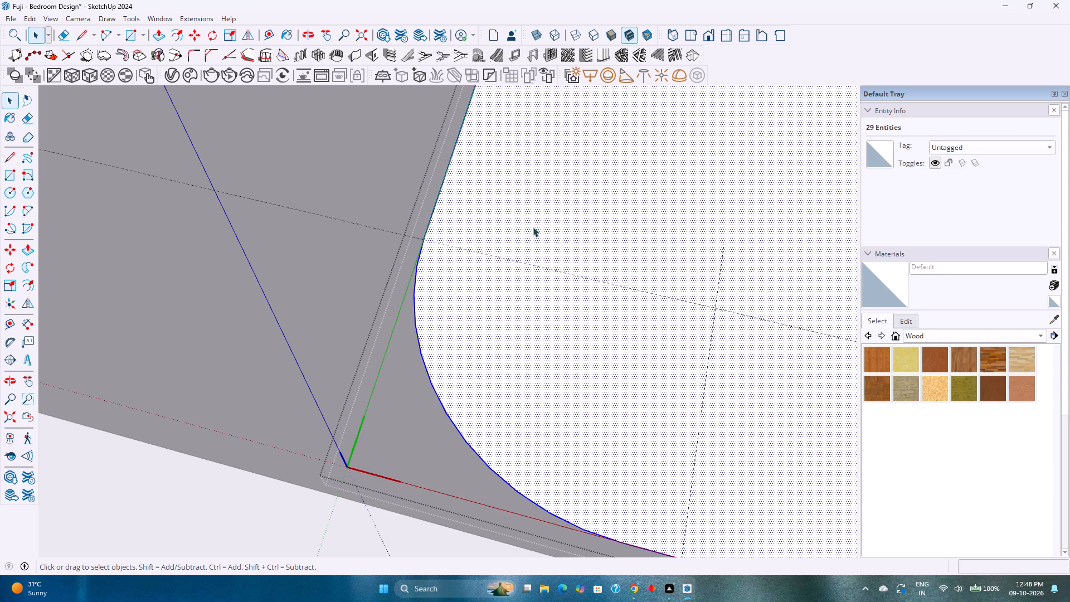
# Delete the guides inside the fluting profile component.
pyautogui.scroll(-20, 483, 412)
pyautogui.scroll(-6, 483, 412)
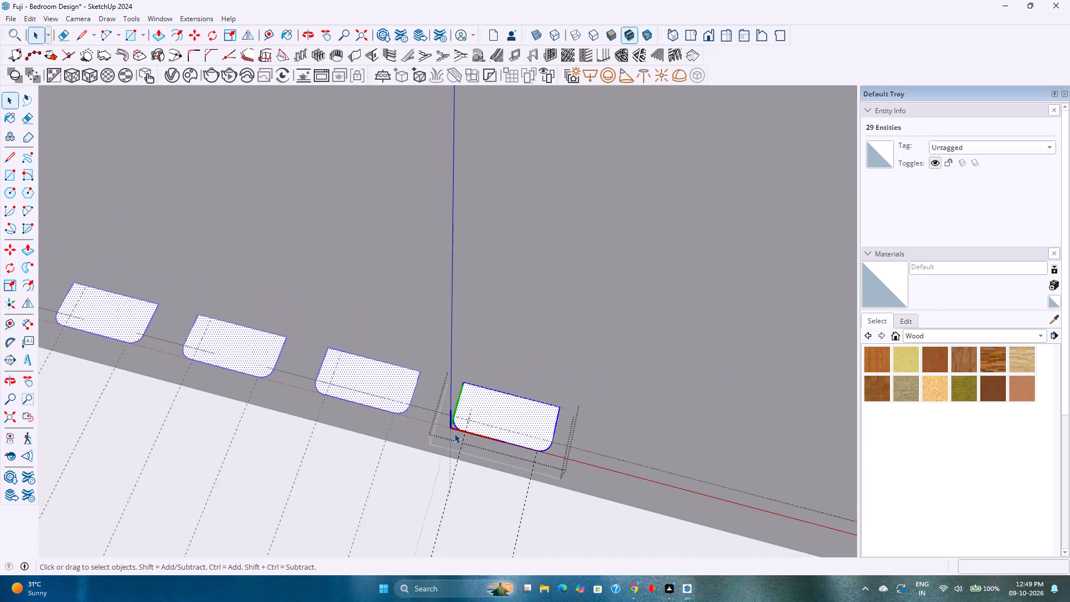
pyautogui.keyDown('shift'); pyautogui.moveTo(460, 430); pyautogui.dragTo(407, 506, button='middle'); pyautogui.keyUp('shift')
pyautogui.scroll(-16, 459, 479)
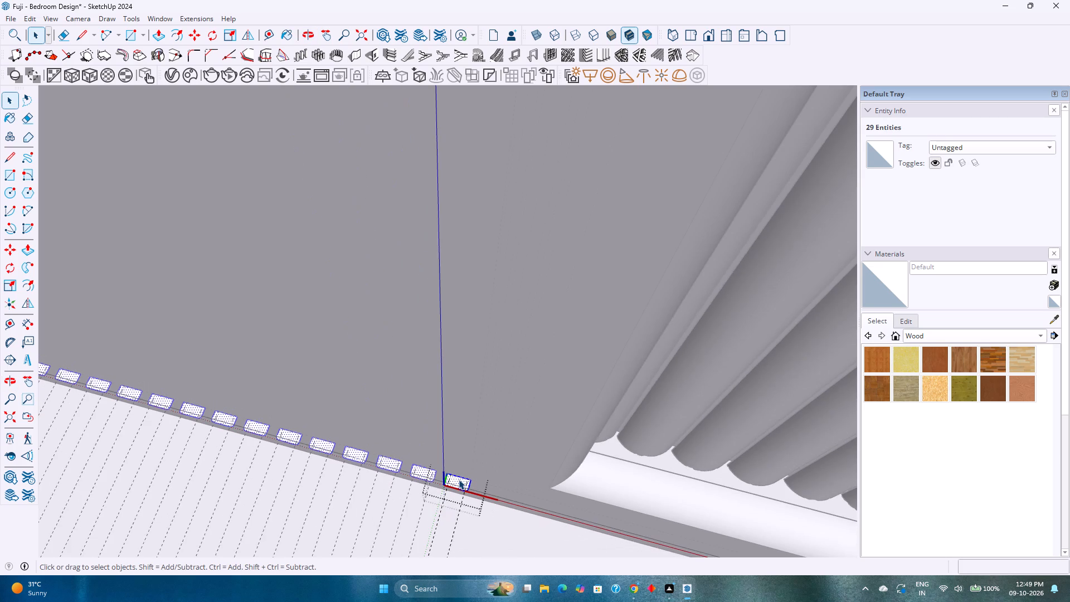
pyautogui.scroll(-4, 459, 479)
pyautogui.click(33, 21)
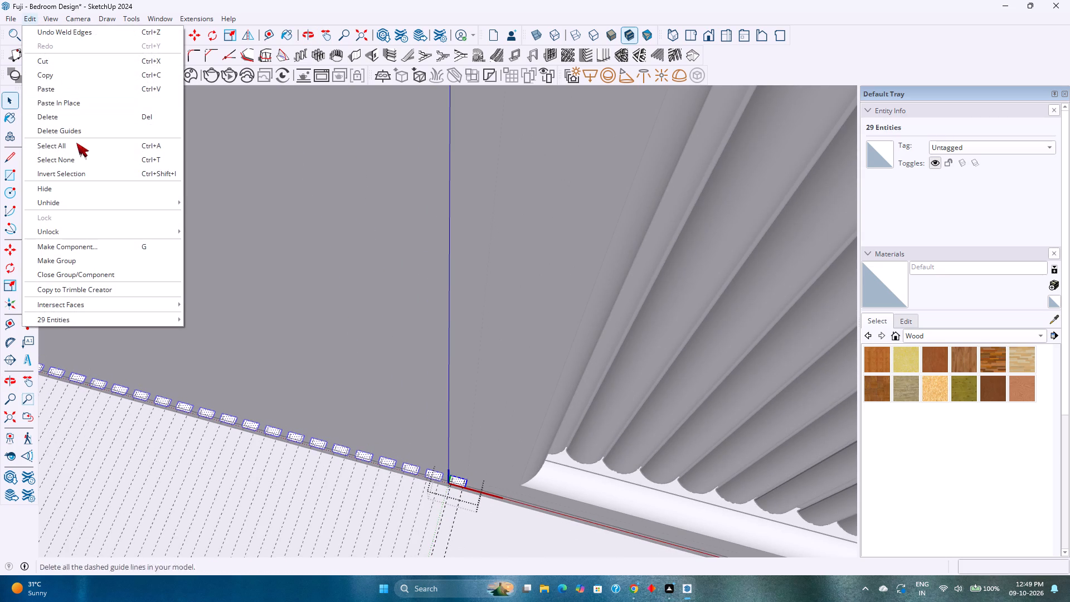
pyautogui.click(75, 135)
# Push/Pull the fluting profile 9' 9" up to the top of the back wall and leave the component.
pyautogui.press('p')
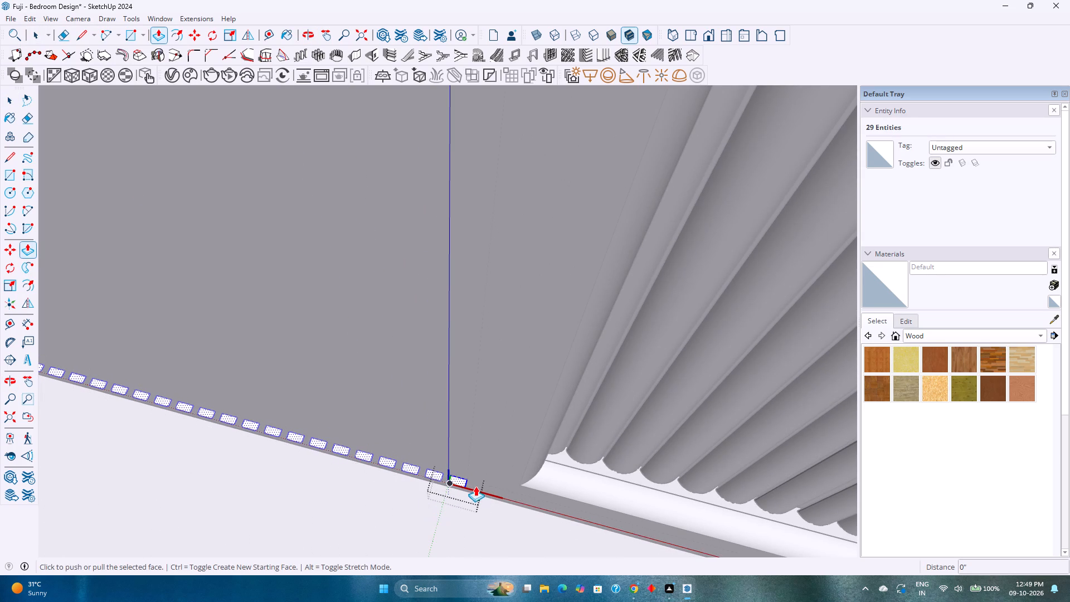
pyautogui.click(456, 486)
pyautogui.scroll(-14, 485, 312)
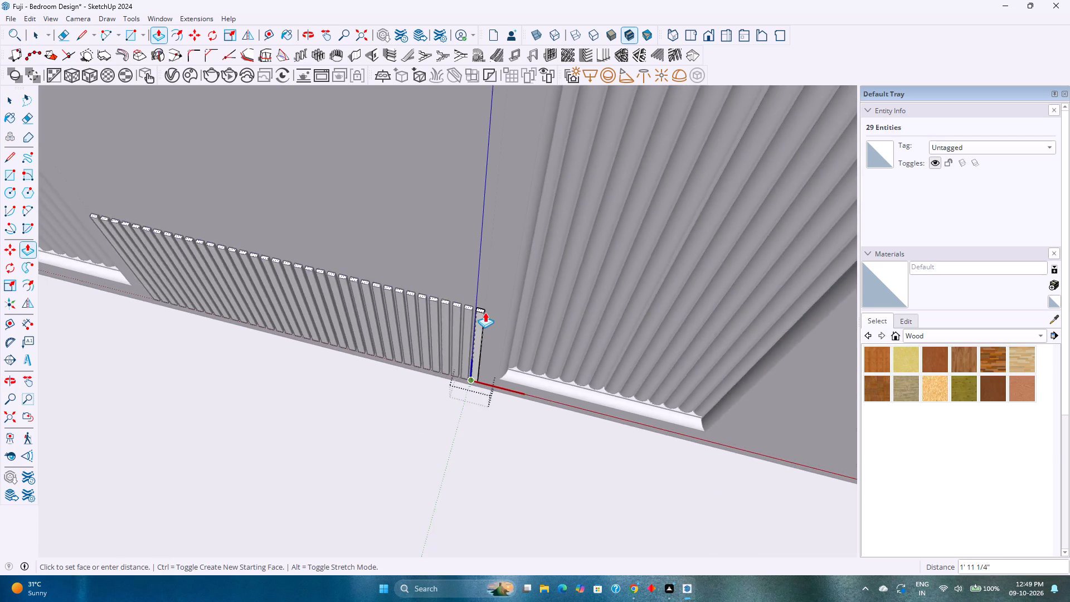
pyautogui.scroll(-4, 485, 312)
pyautogui.keyDown('shift'); pyautogui.moveTo(485, 312); pyautogui.dragTo(485, 486, button='middle'); pyautogui.keyUp('shift')
pyautogui.scroll(-13, 529, 325)
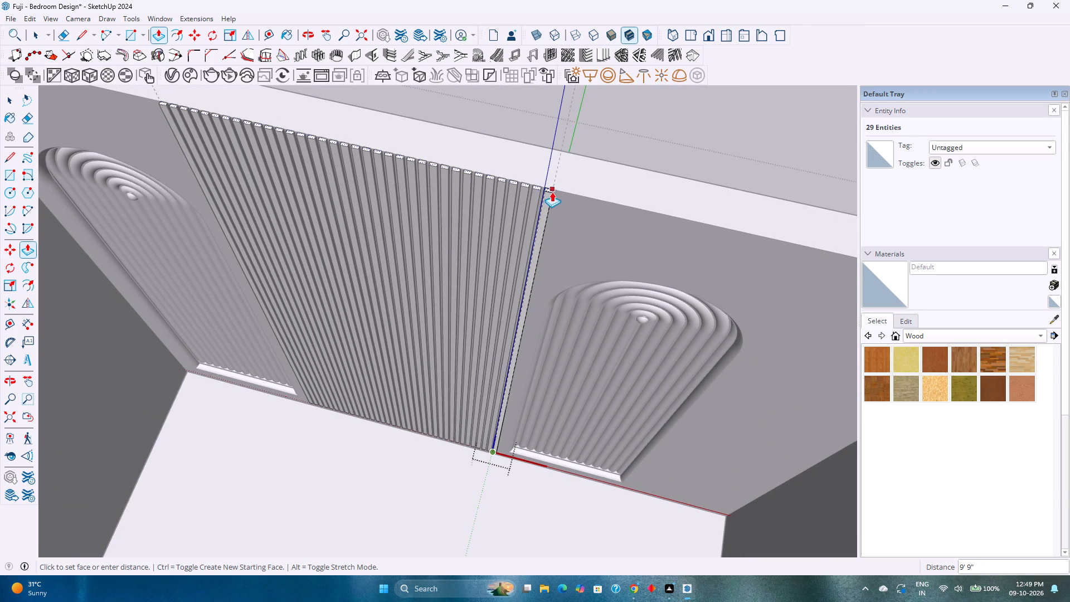
pyautogui.click(552, 192)
pyautogui.press('space')
pyautogui.press('Escape')
# Delete the remaining guides around the room's back wall.
pyautogui.scroll(-5, 403, 373)
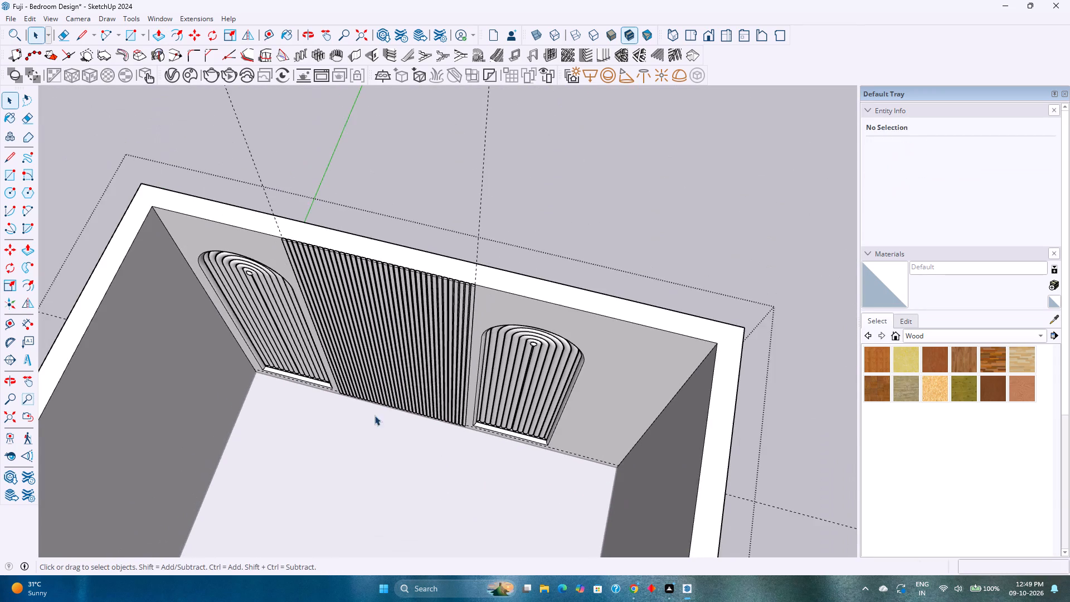
pyautogui.moveTo(408, 384); pyautogui.dragTo(476, 307, button='middle')
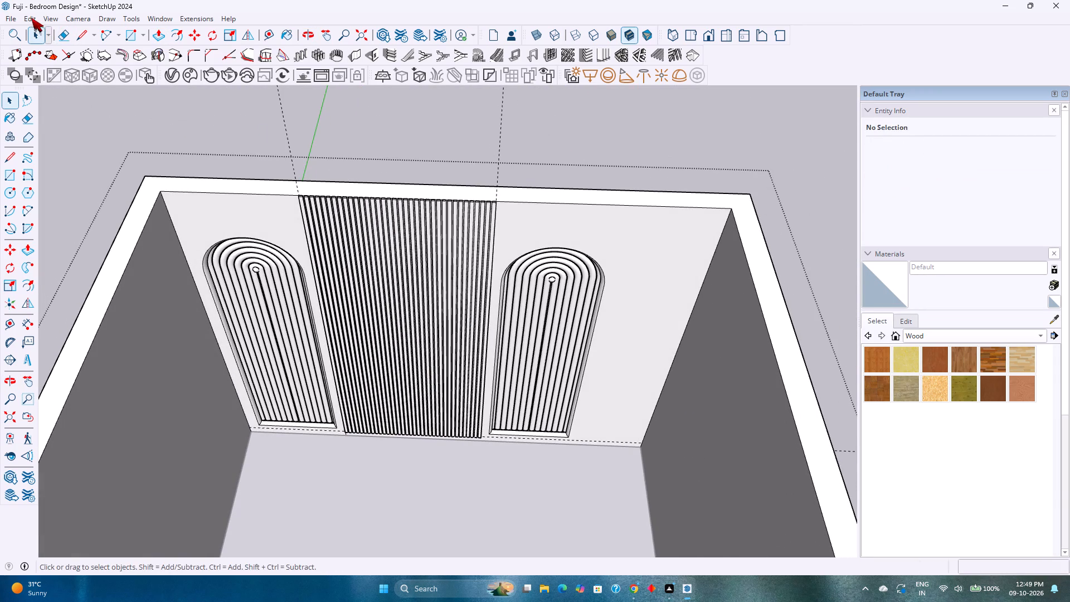
pyautogui.click(31, 18)
pyautogui.click(96, 128)
# Save the bedroom model.
pyautogui.moveTo(342, 328); pyautogui.dragTo(363, 228, button='middle')
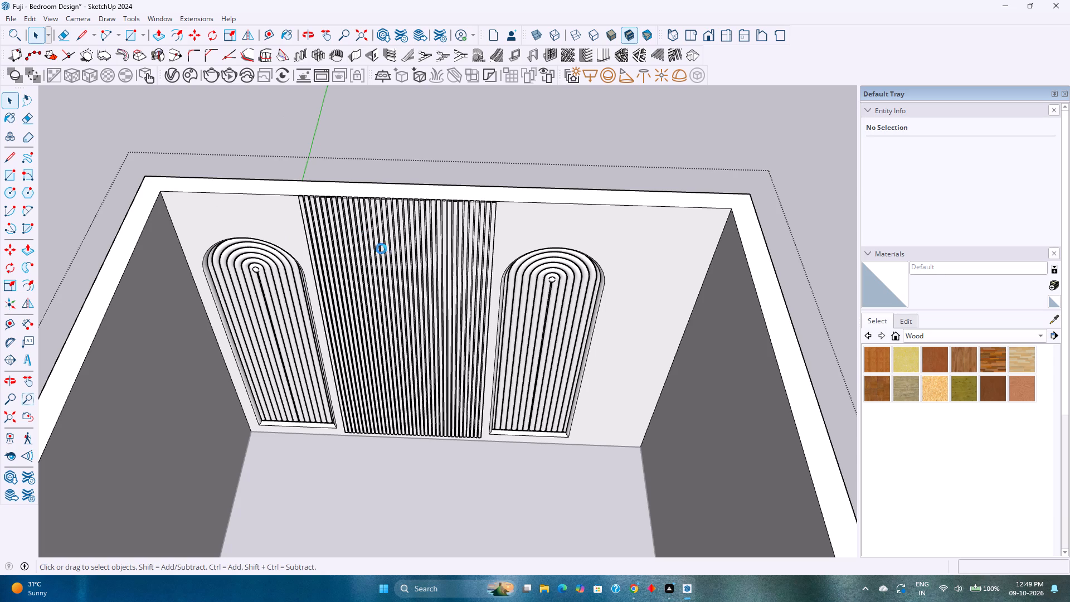
pyautogui.scroll(-5, 397, 277)
pyautogui.moveTo(434, 443); pyautogui.dragTo(465, 328, button='middle')
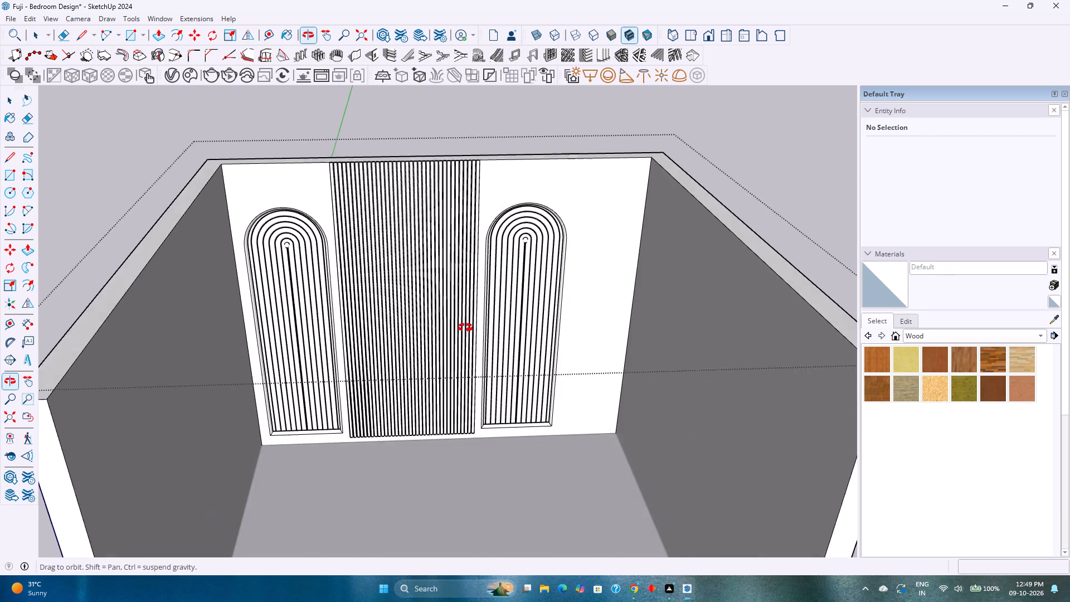
pyautogui.moveTo(465, 328); pyautogui.dragTo(465, 326, button='middle')
pyautogui.scroll(1, 440, 395)
pyautogui.moveTo(440, 395); pyautogui.dragTo(444, 317, button='middle')
pyautogui.hotkey('ctrl', 's')
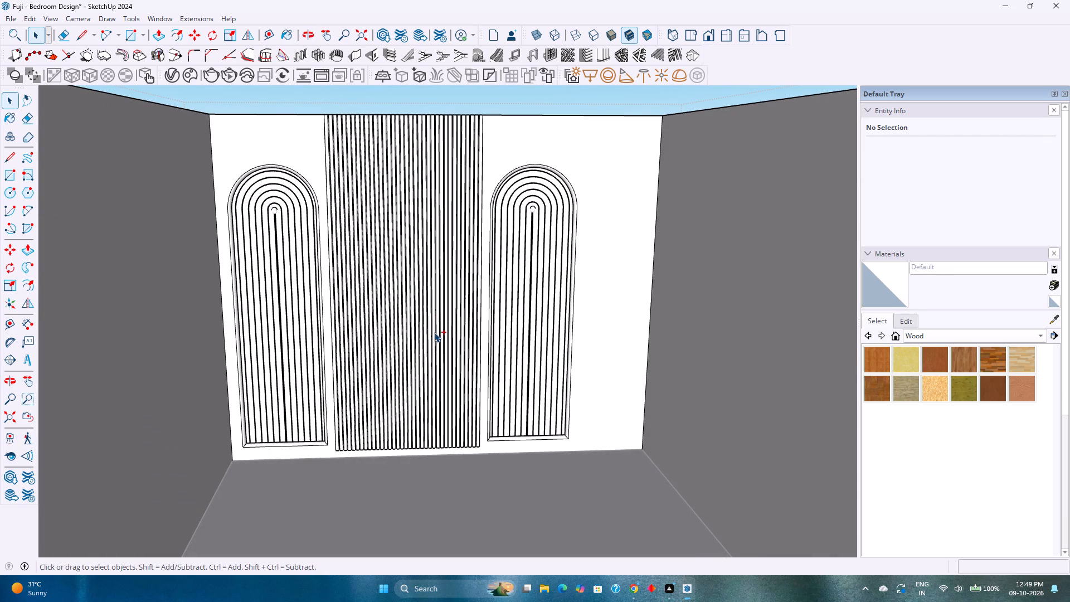
# Examine the fluted strips and arched panels on the back wall from the front of the room, selecting one strip.
pyautogui.scroll(-2, 398, 396)
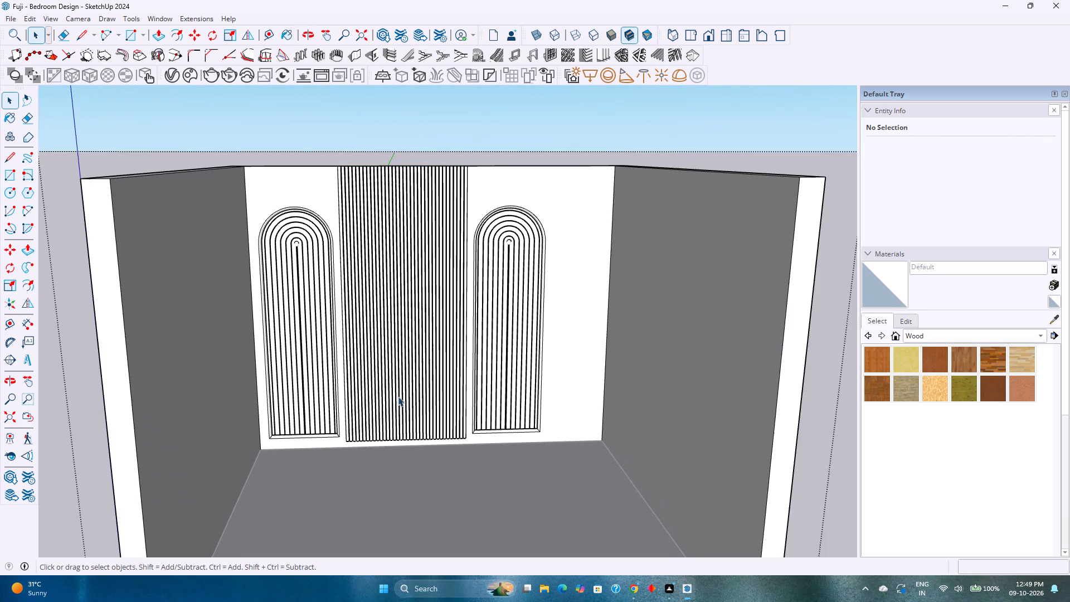
pyautogui.moveTo(427, 479); pyautogui.dragTo(407, 390, button='middle')
pyautogui.scroll(-1, 407, 392)
pyautogui.moveTo(407, 392); pyautogui.dragTo(407, 426, button='middle')
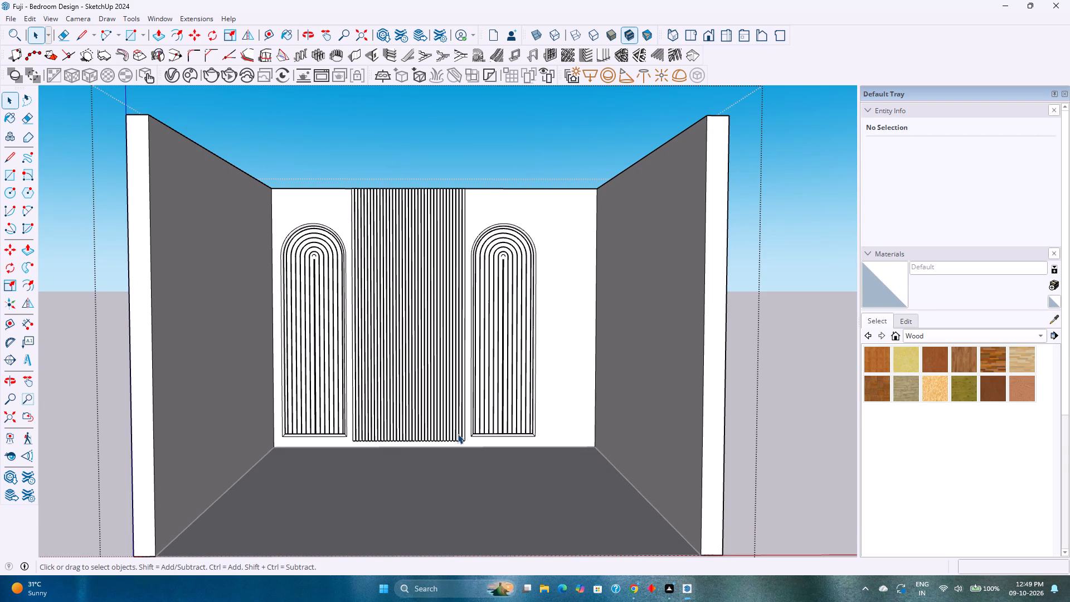
pyautogui.scroll(-2, 458, 434)
pyautogui.moveTo(458, 434); pyautogui.dragTo(454, 464, button='middle')
pyautogui.click(448, 361)
pyautogui.scroll(3, 448, 361)
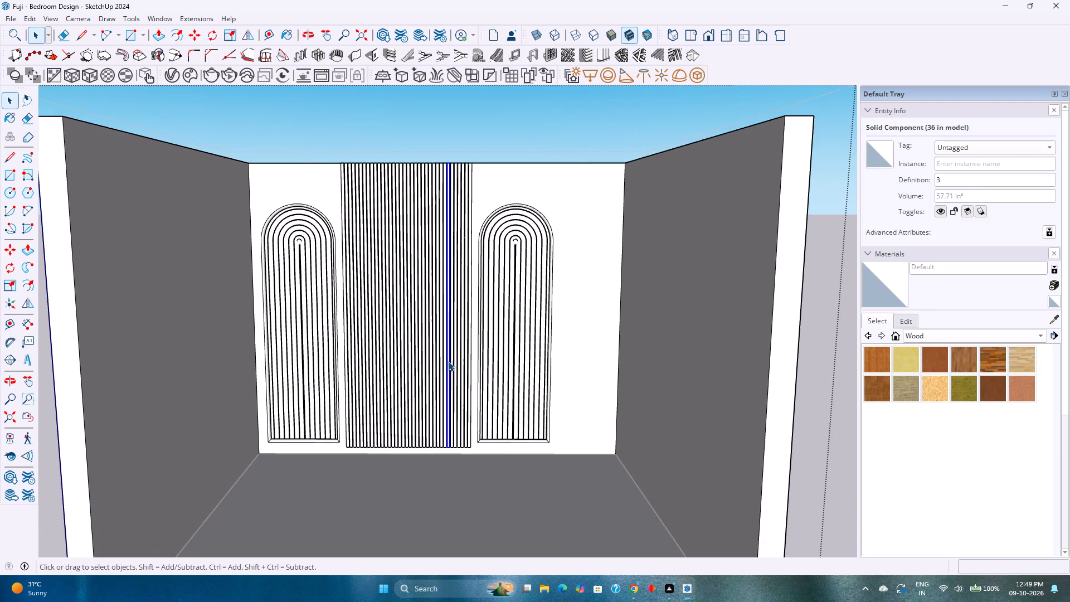
# Examine the fluted panel and the arched panels on the back wall from above and from the front.
pyautogui.moveTo(448, 361); pyautogui.dragTo(427, 463, button='middle')
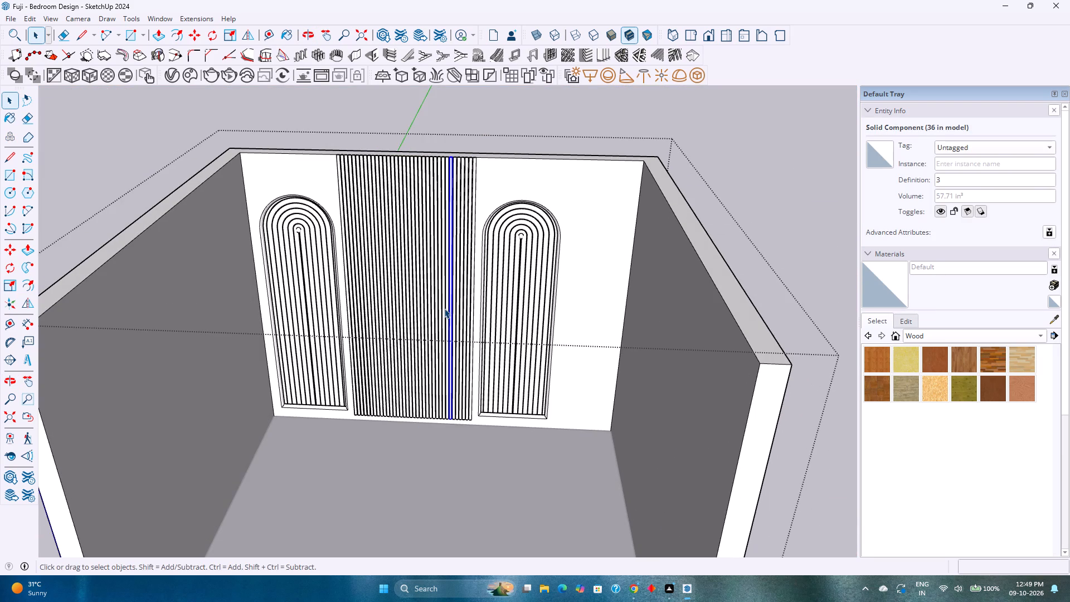
pyautogui.scroll(5, 437, 291)
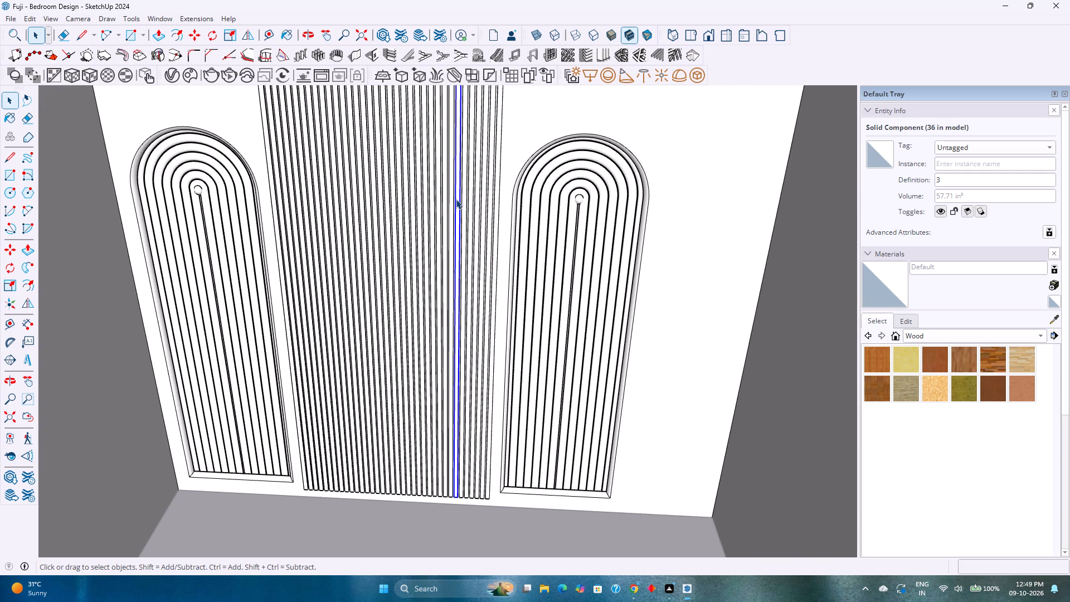
pyautogui.scroll(4, 456, 199)
pyautogui.moveTo(458, 198); pyautogui.dragTo(454, 337, button='middle')
pyautogui.scroll(-5, 462, 339)
pyautogui.moveTo(432, 373); pyautogui.dragTo(461, 303, button='middle')
pyautogui.scroll(-3, 463, 315)
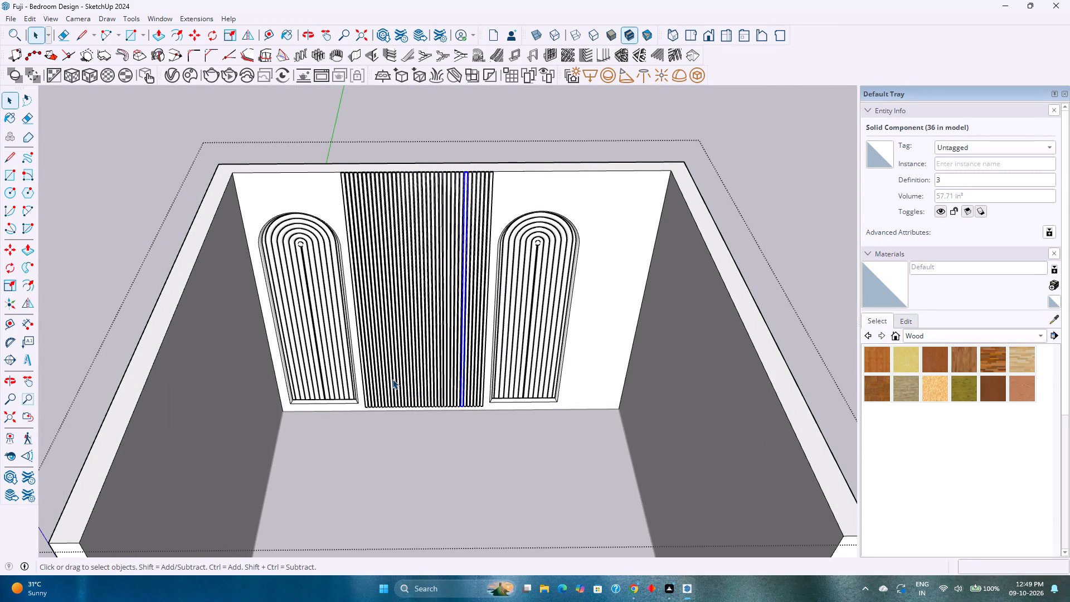
pyautogui.moveTo(347, 417); pyautogui.dragTo(363, 331, button='middle')
pyautogui.scroll(-2, 363, 331)
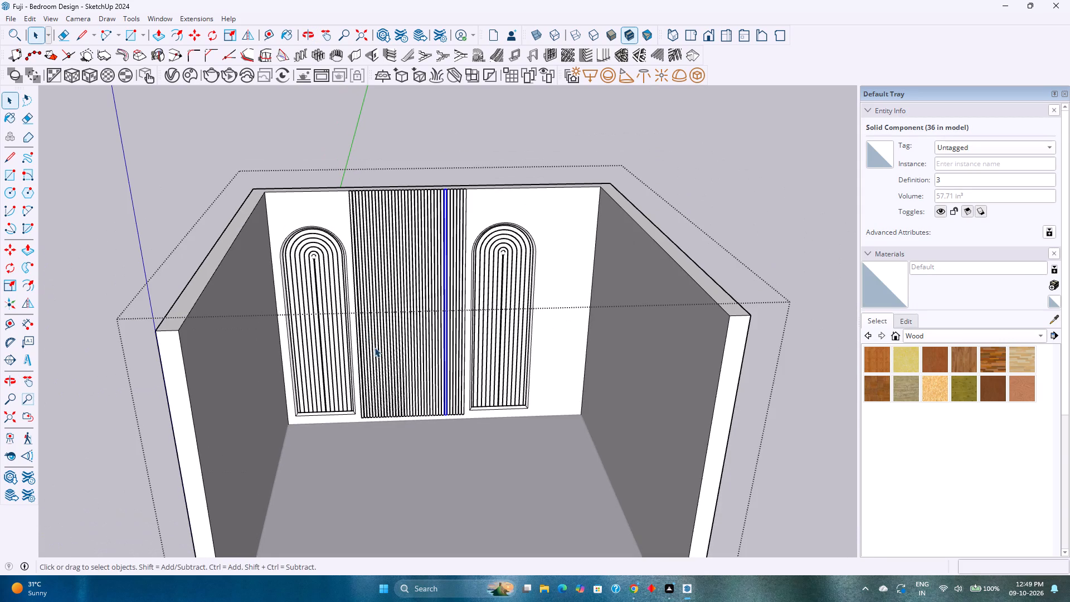
pyautogui.moveTo(421, 457); pyautogui.dragTo(417, 409, button='middle')
pyautogui.scroll(-1, 419, 407)
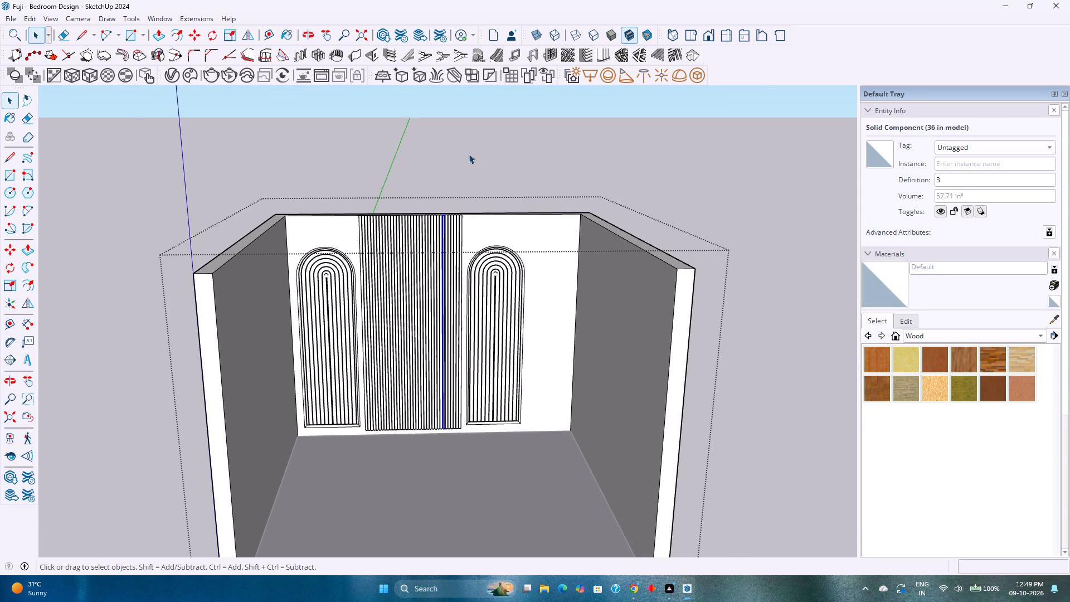
# Push/Pull the top face of a fluted strip down 6" inside its component, then leave the component.
pyautogui.scroll(20, 414, 222)
pyautogui.scroll(4, 414, 222)
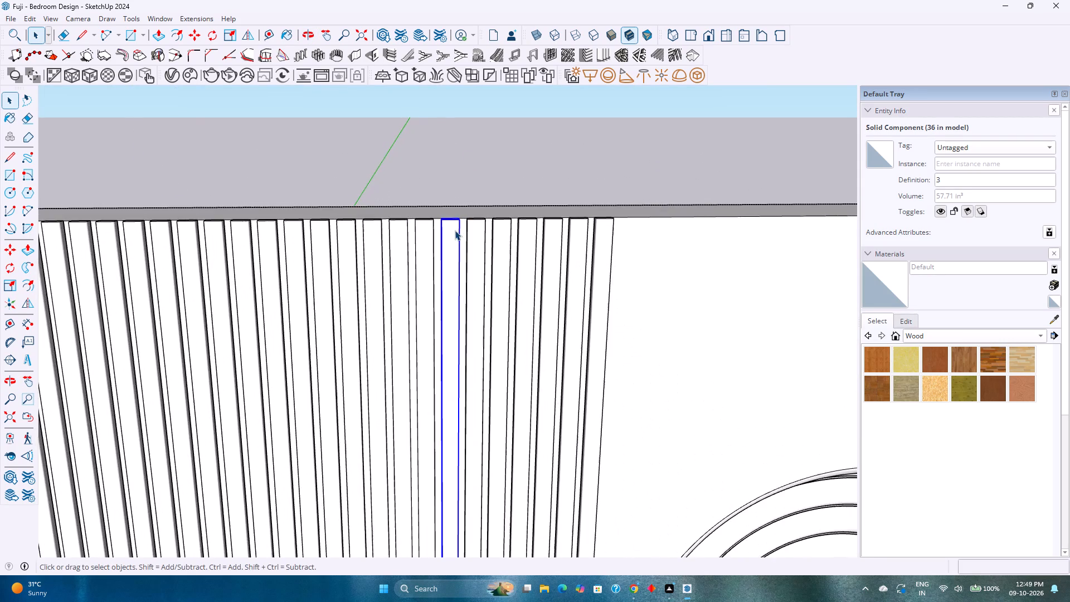
pyautogui.moveTo(455, 230); pyautogui.dragTo(453, 331, button='middle')
pyautogui.scroll(19, 437, 186)
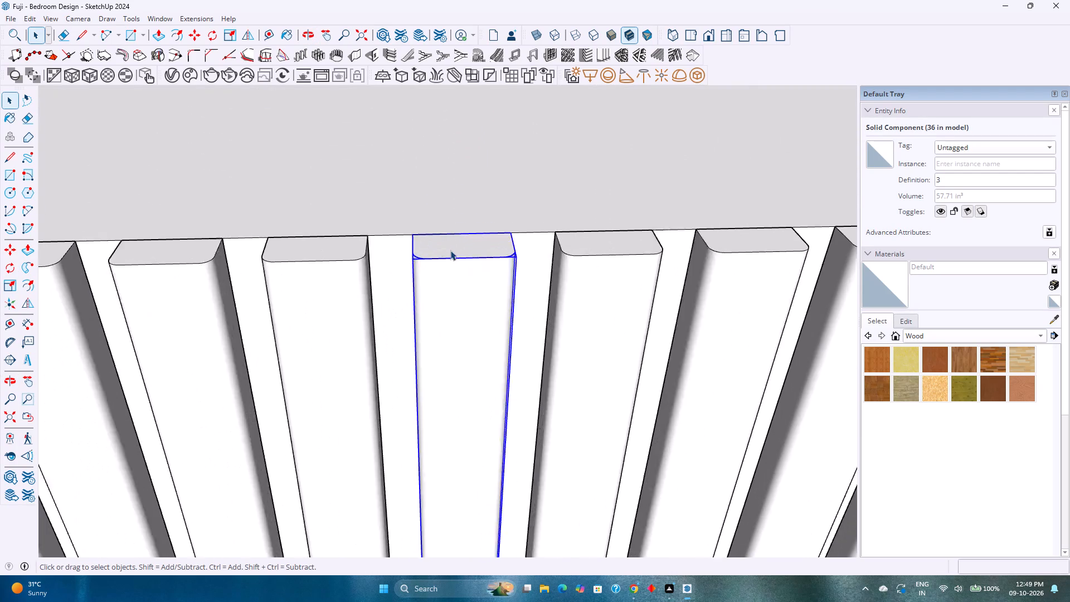
pyautogui.scroll(1, 450, 250)
pyautogui.doubleClick(450, 250)
pyautogui.press('p')
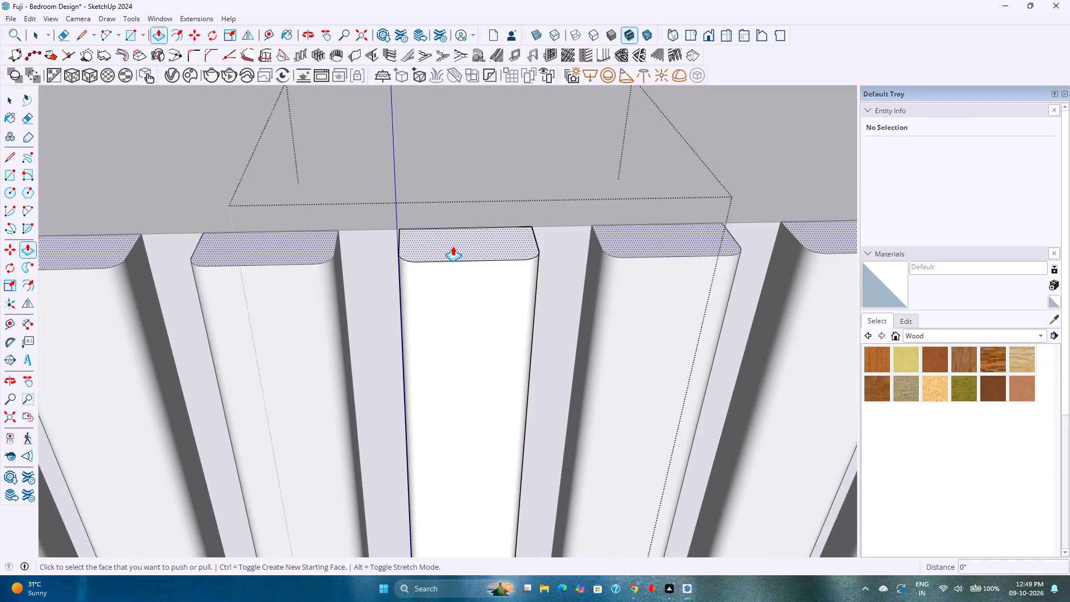
pyautogui.click(453, 246)
pyautogui.scroll(-20, 444, 300)
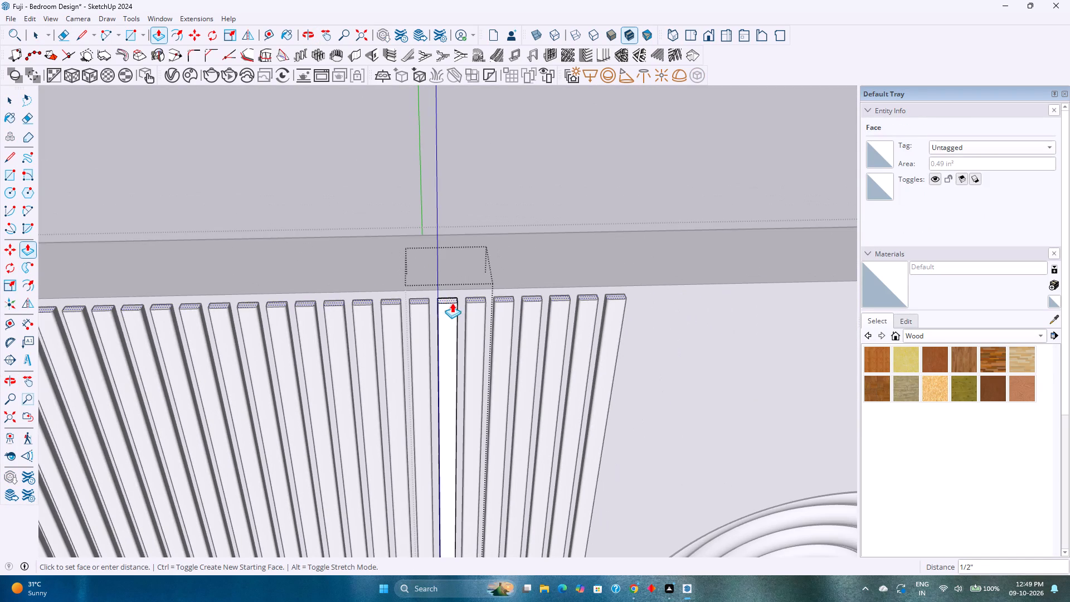
pyautogui.press('6')
pyautogui.press('Return')
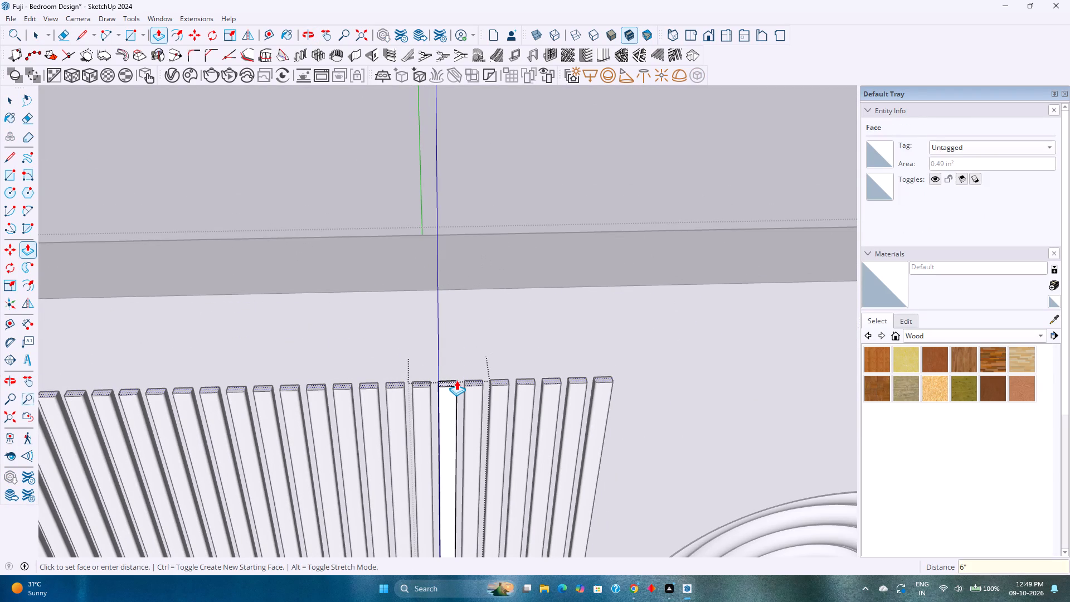
pyautogui.scroll(-4, 456, 380)
pyautogui.press('space')
pyautogui.press('Escape')
# Examine the shortened fluted panel against the arched panels and the top edge of the back wall.
pyautogui.scroll(-5, 453, 369)
pyautogui.moveTo(440, 383); pyautogui.dragTo(436, 341, button='middle')
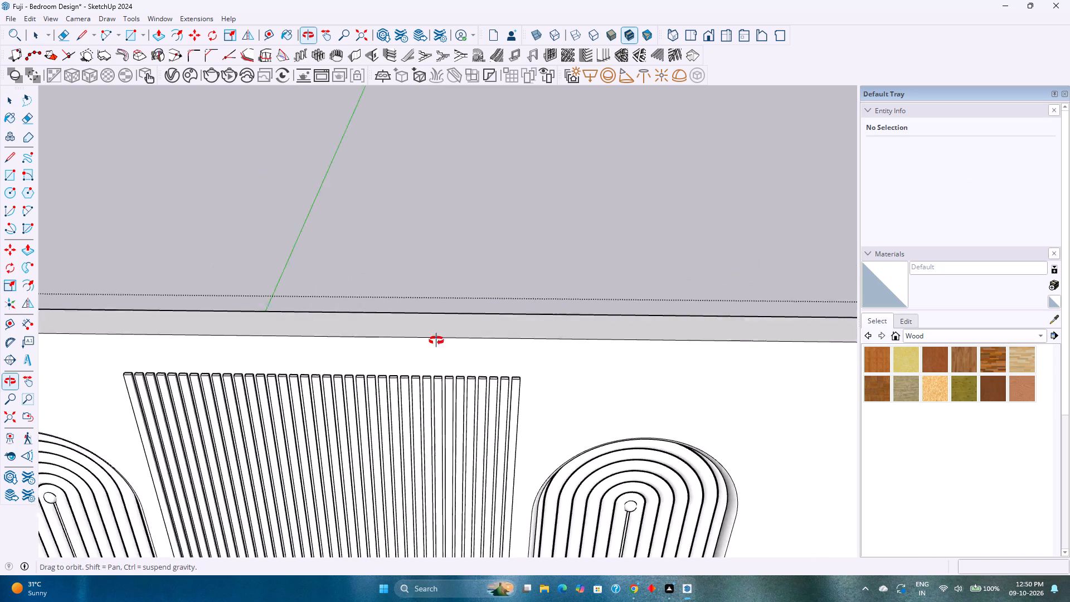
pyautogui.moveTo(436, 341); pyautogui.dragTo(469, 290, button='middle')
pyautogui.scroll(-9, 492, 264)
pyautogui.moveTo(482, 393); pyautogui.dragTo(458, 289, button='middle')
pyautogui.scroll(-2, 454, 295)
pyautogui.scroll(-2, 435, 338)
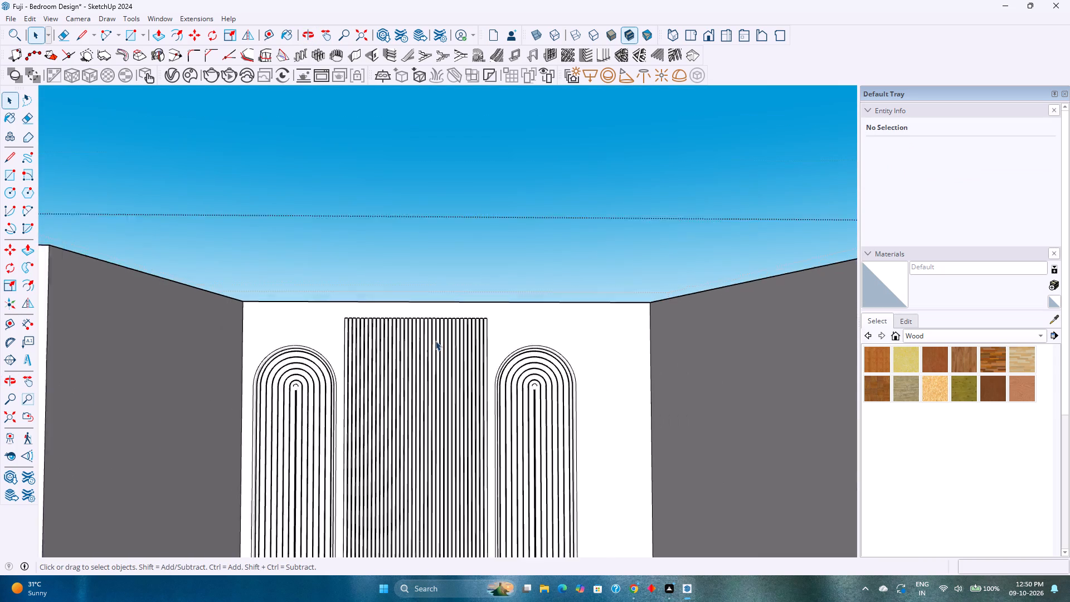
pyautogui.scroll(-3, 435, 341)
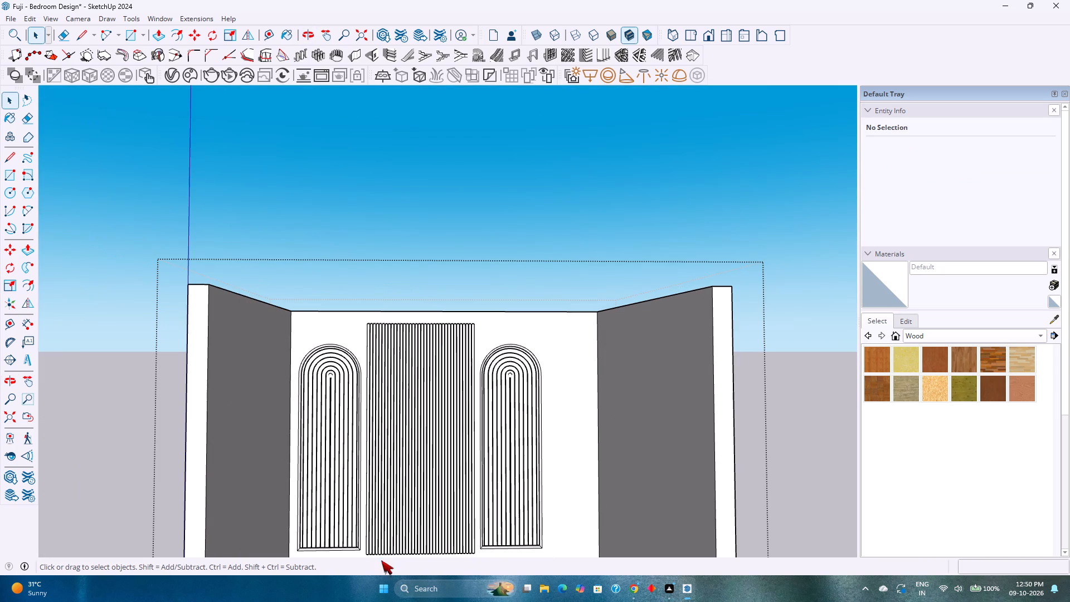
pyautogui.keyDown('shift'); pyautogui.moveTo(402, 497); pyautogui.dragTo(412, 413, button='middle'); pyautogui.keyUp('shift')
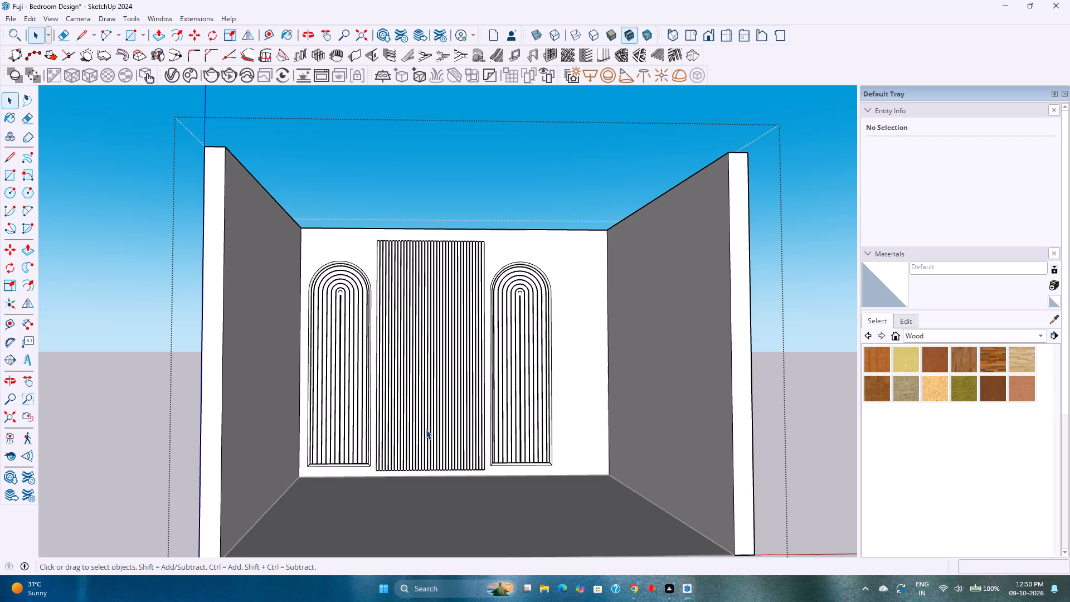
pyautogui.scroll(-1, 456, 445)
pyautogui.moveTo(456, 445); pyautogui.dragTo(451, 480, button='middle')
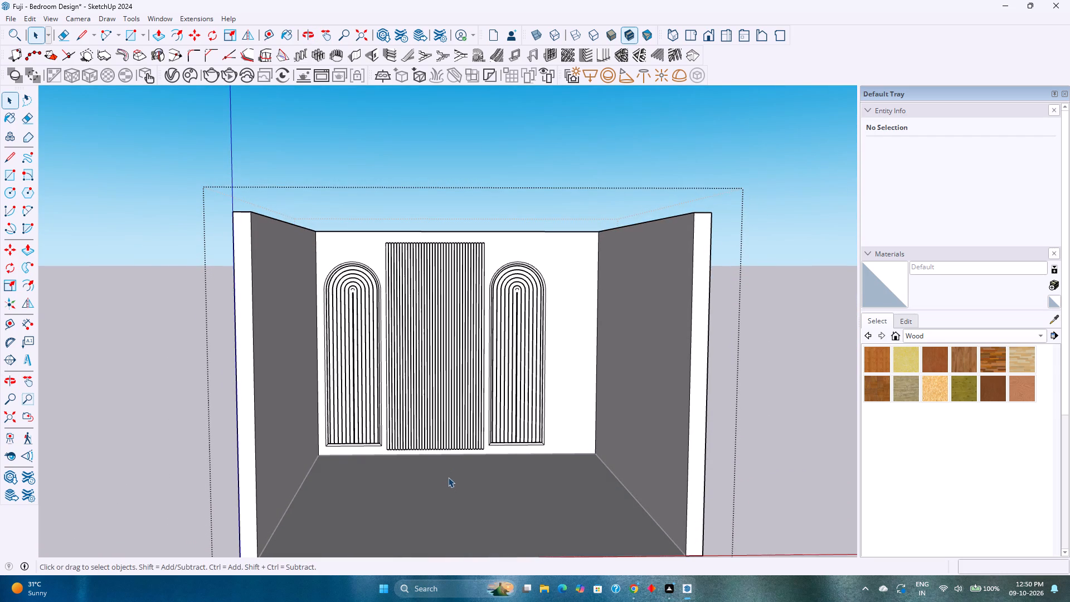
pyautogui.moveTo(487, 415); pyautogui.dragTo(468, 482, button='middle')
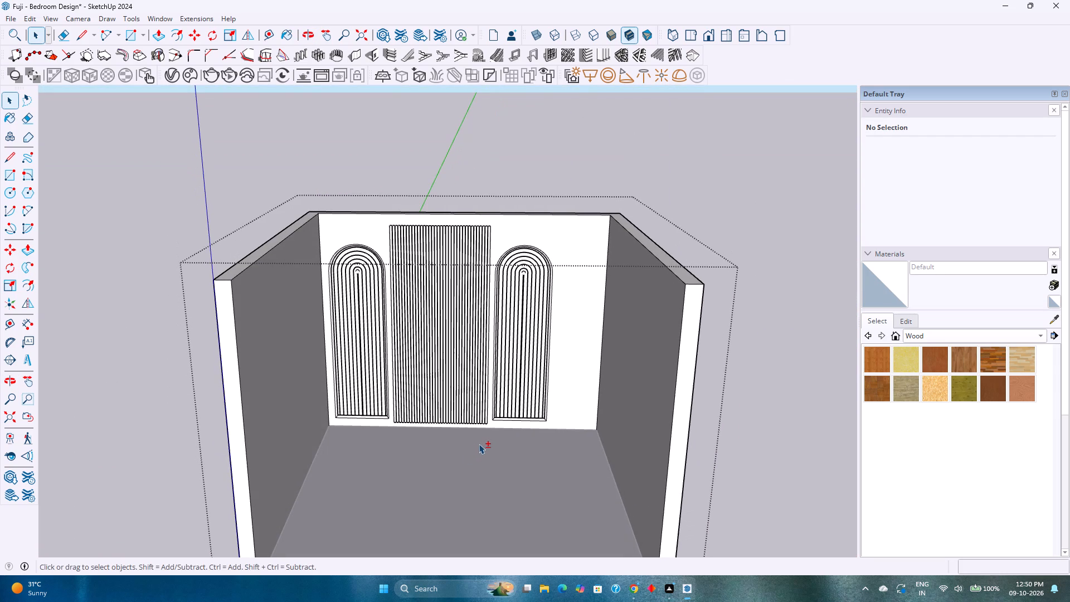
pyautogui.keyDown('shift'); pyautogui.moveTo(478, 474); pyautogui.dragTo(492, 417, button='middle'); pyautogui.keyUp('shift')
pyautogui.moveTo(496, 416); pyautogui.dragTo(499, 458, button='middle')
pyautogui.keyDown('shift'); pyautogui.moveTo(485, 424); pyautogui.dragTo(481, 468, button='middle'); pyautogui.keyUp('shift')
# Select all instances of the fluted strip component on the back wall, combine them into one group, and leave the room group.
pyautogui.click(442, 333)
pyautogui.rightClick(442, 333)
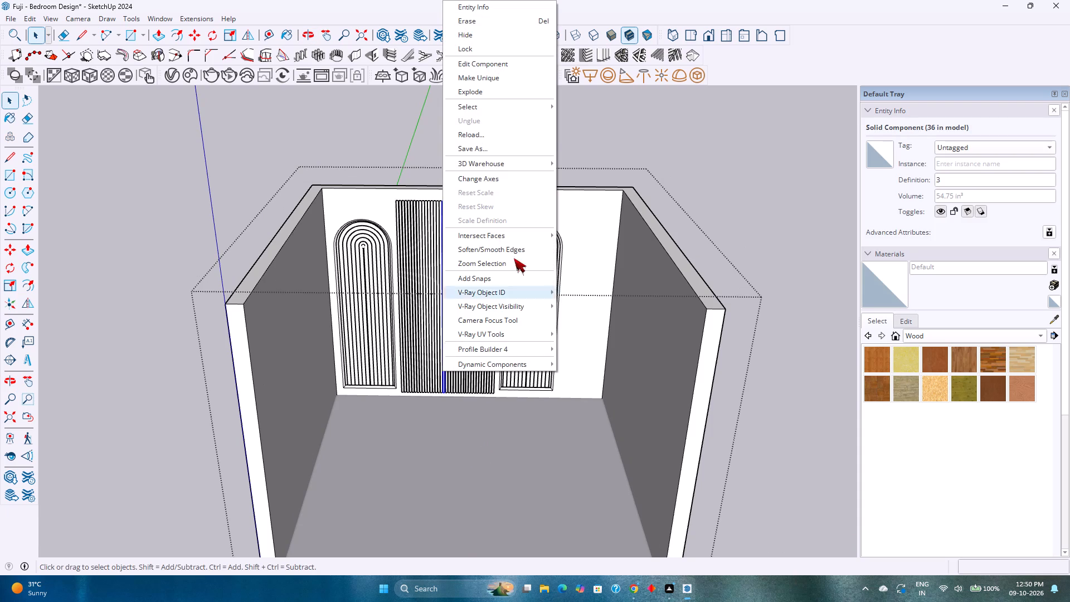
pyautogui.click(602, 120)
pyautogui.rightClick(446, 232)
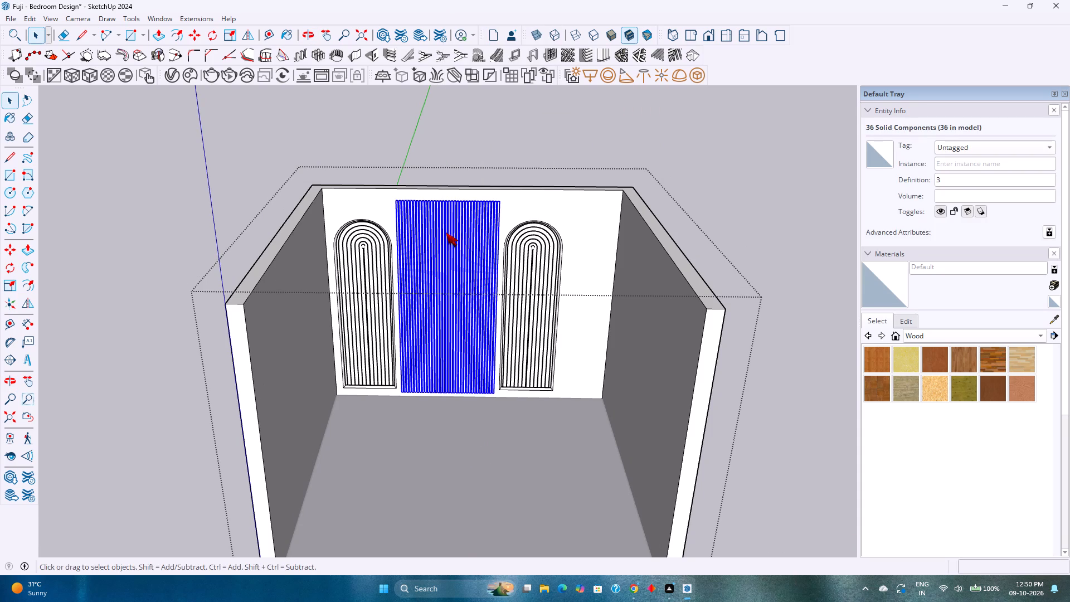
pyautogui.click(502, 348)
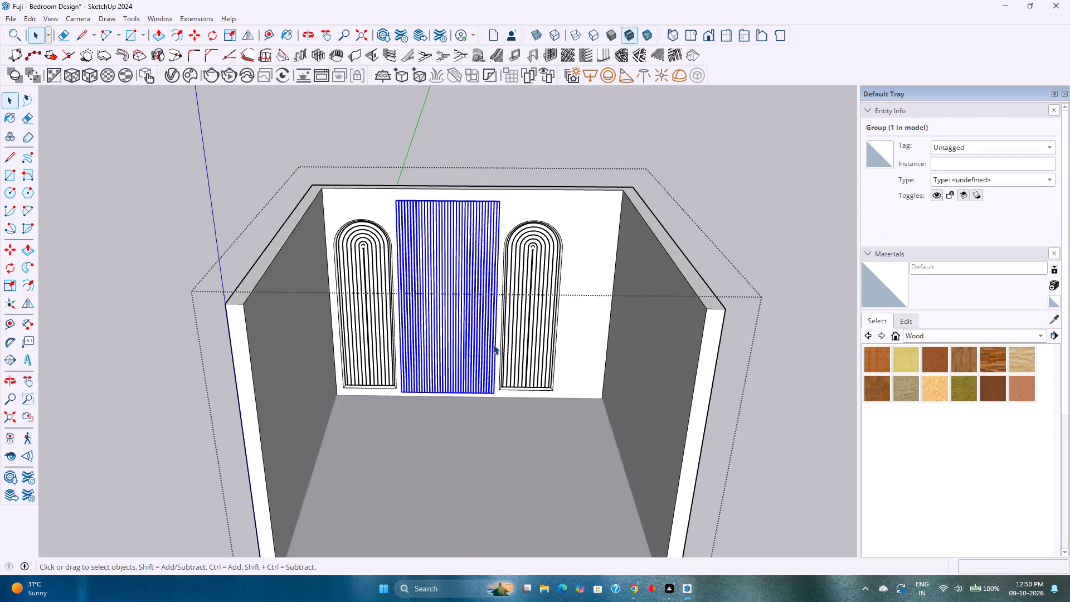
pyautogui.press('Escape')
# Save the bedroom model.
pyautogui.hotkey('ctrl', 's')
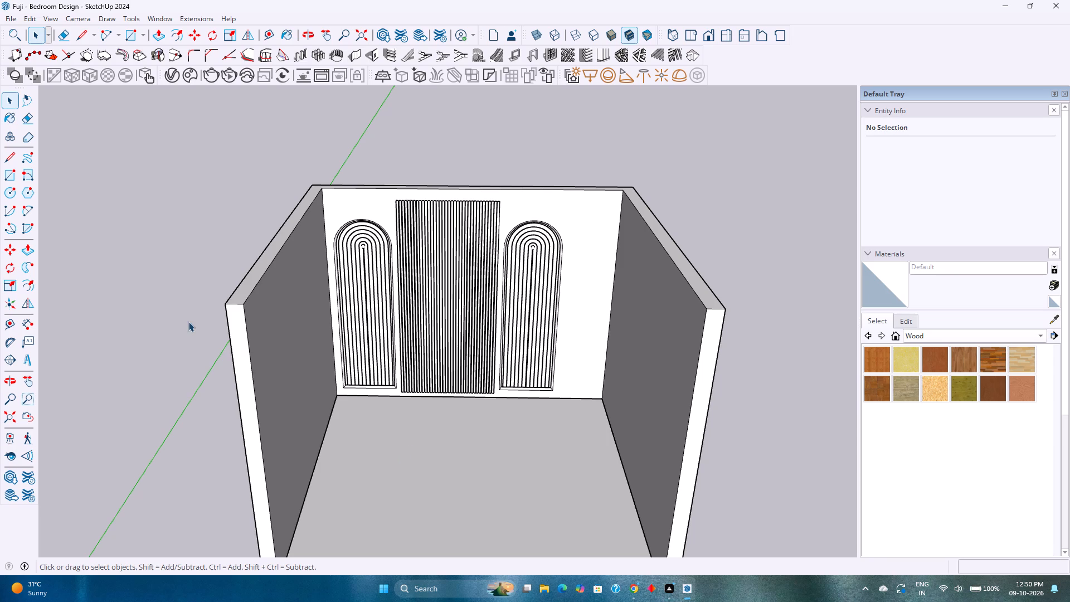
# Examine the room from several angles and inspect the lower ends of the fluted strips near the floor.
pyautogui.scroll(-2, 450, 347)
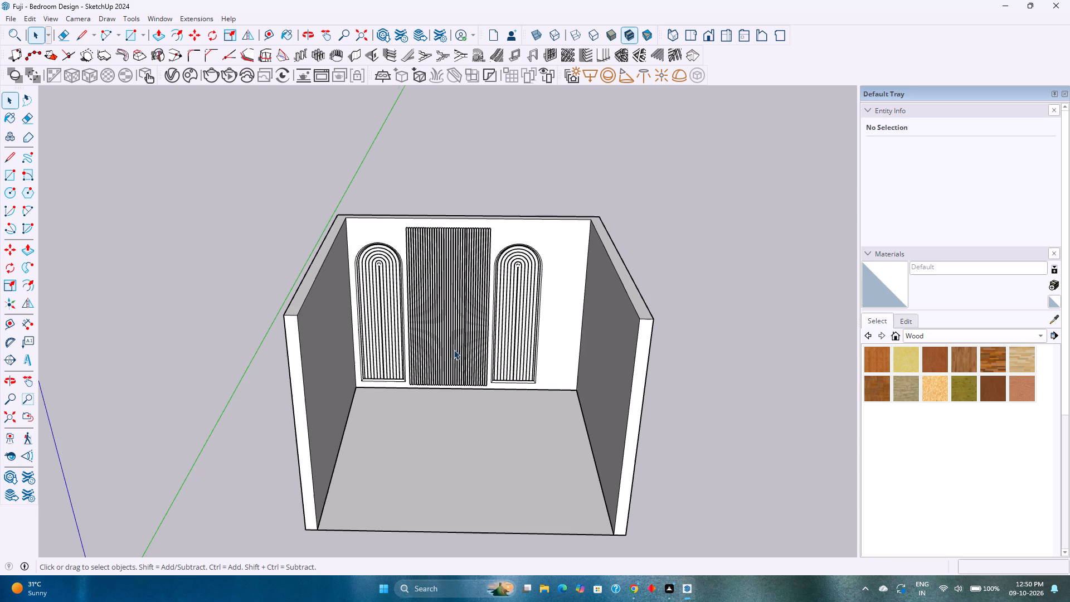
pyautogui.moveTo(513, 328); pyautogui.dragTo(336, 488, button='middle')
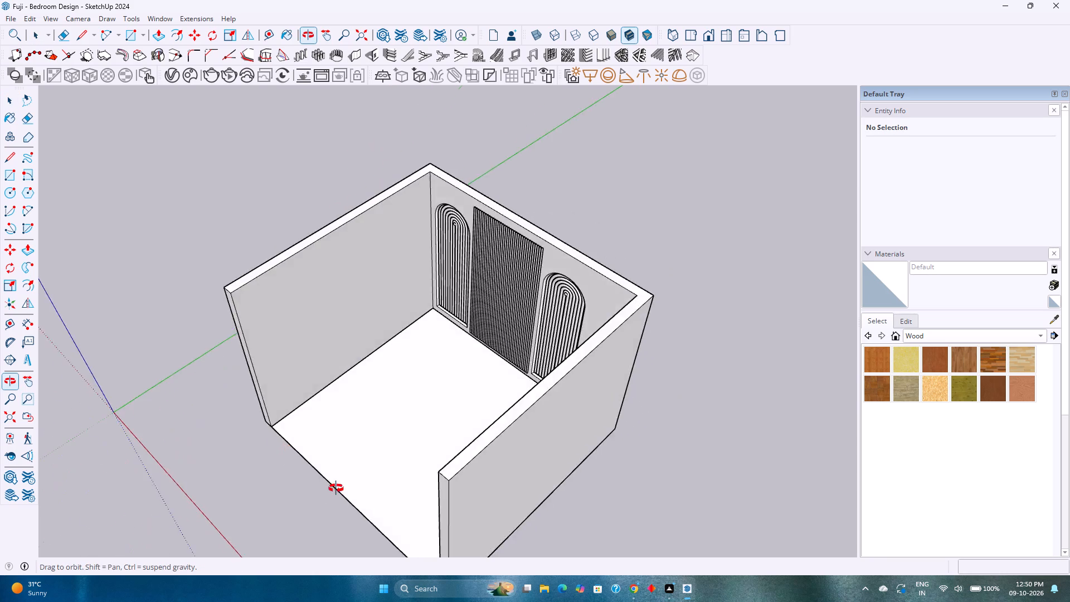
pyautogui.moveTo(336, 488); pyautogui.dragTo(651, 504, button='middle')
pyautogui.moveTo(640, 448); pyautogui.dragTo(469, 400, button='middle')
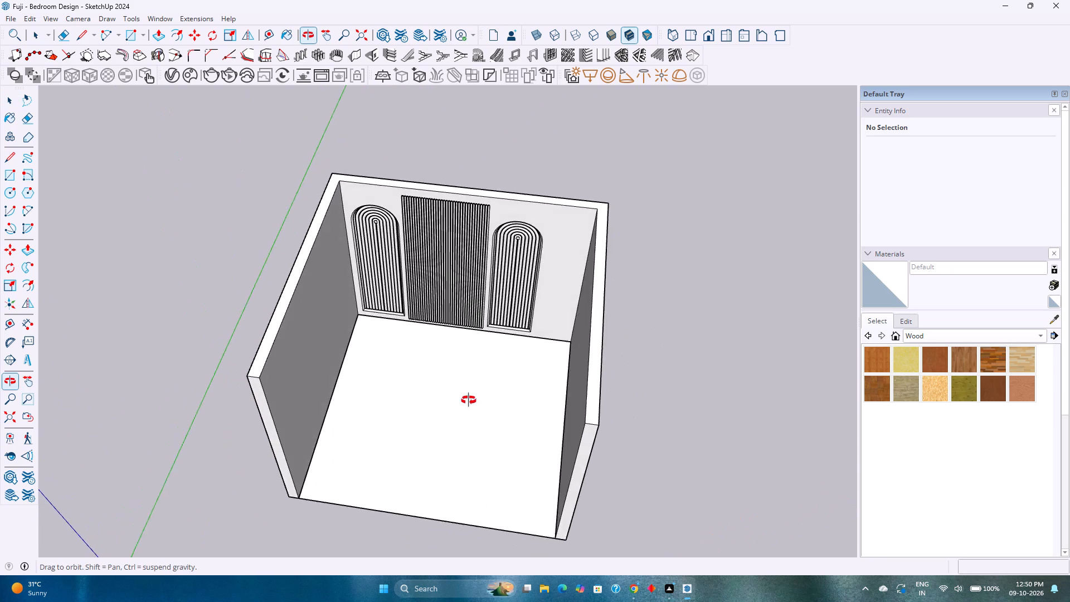
pyautogui.moveTo(469, 400); pyautogui.dragTo(500, 381, button='middle')
pyautogui.scroll(5, 487, 347)
pyautogui.scroll(2, 436, 268)
pyautogui.scroll(3, 379, 322)
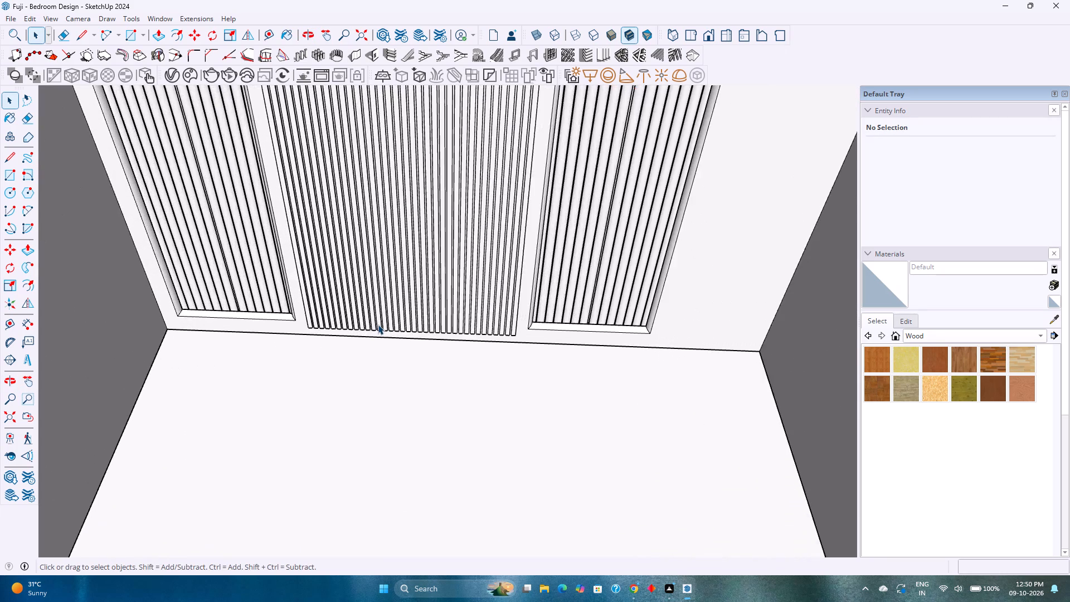
pyautogui.scroll(3, 378, 324)
pyautogui.keyDown('shift'); pyautogui.moveTo(378, 318); pyautogui.dragTo(465, 413, button='middle'); pyautogui.keyUp('shift')
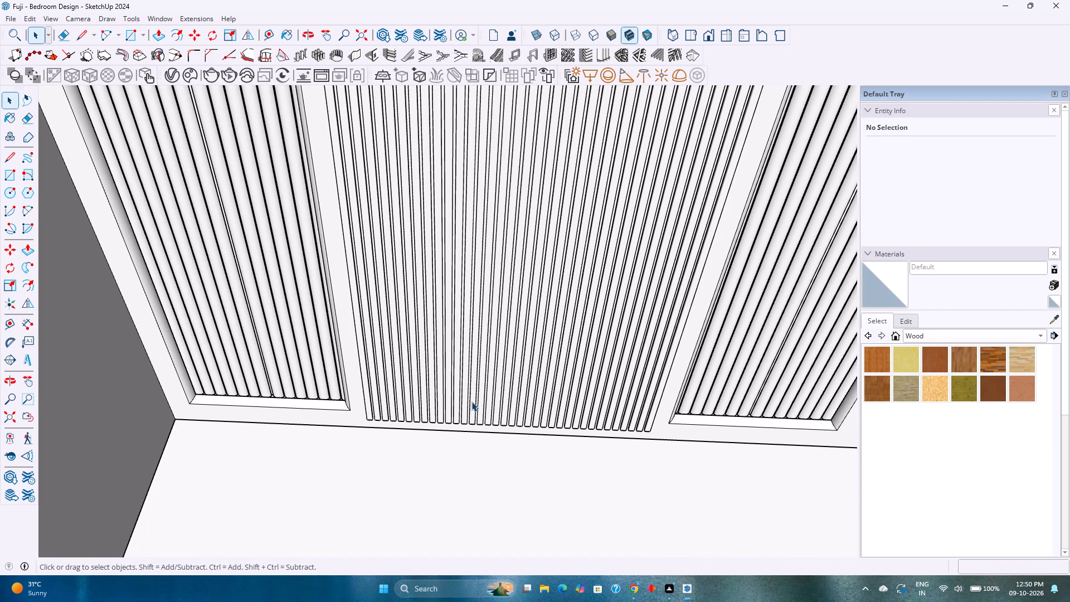
pyautogui.keyDown('shift'); pyautogui.moveTo(473, 400); pyautogui.dragTo(451, 415, button='middle'); pyautogui.keyUp('shift')
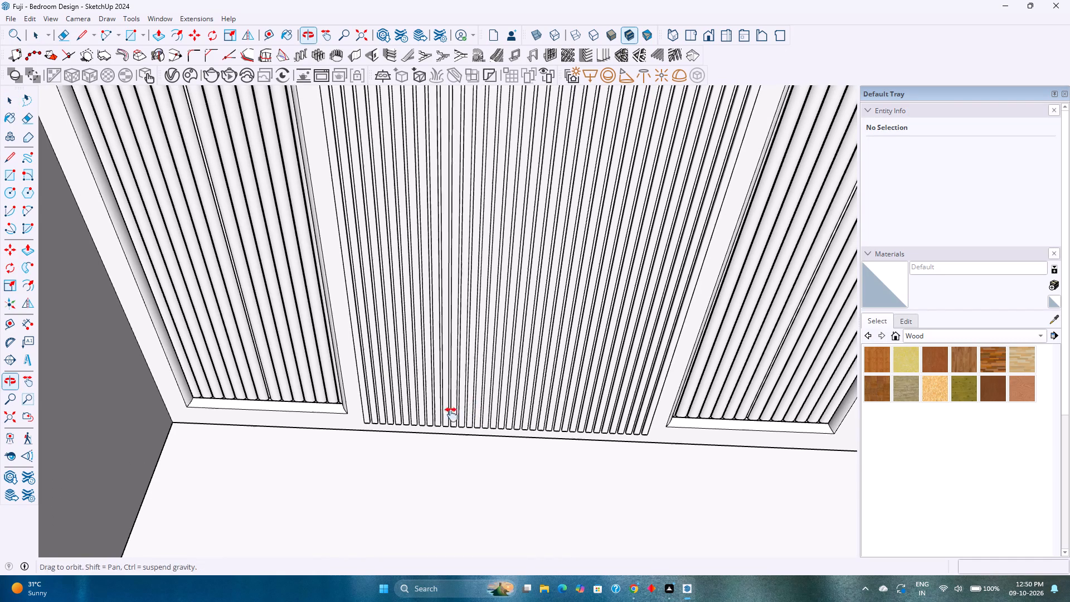
pyautogui.keyDown('shift'); pyautogui.moveTo(451, 415); pyautogui.dragTo(450, 415, button='middle'); pyautogui.keyUp('shift')
pyautogui.moveTo(426, 414); pyautogui.dragTo(442, 352, button='middle')
pyautogui.scroll(-9, 447, 351)
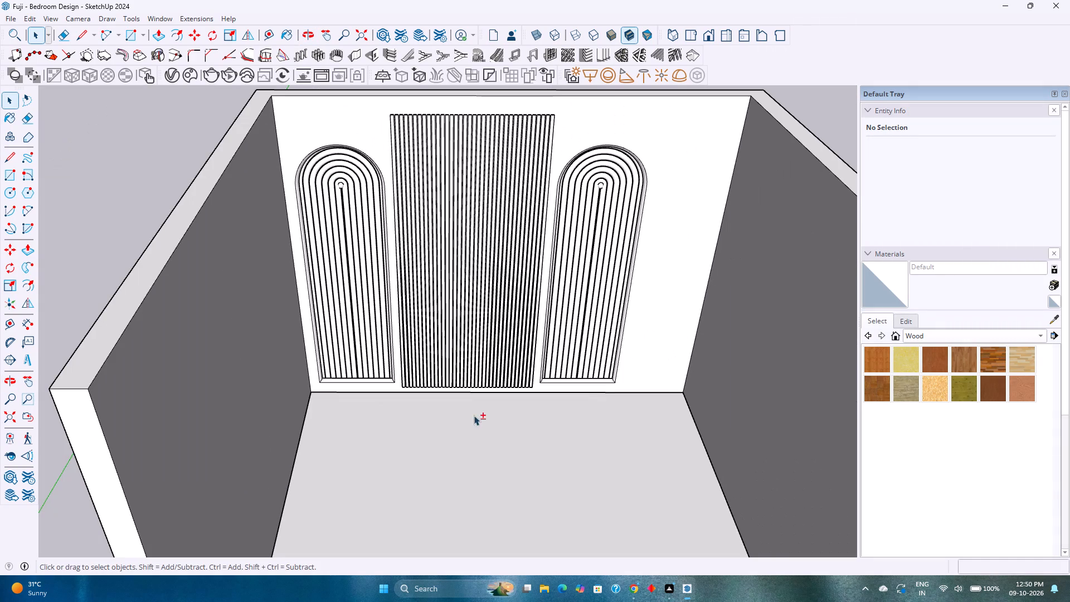
# Examine the room's floor, side walls and panelled back wall from above and from the front.
pyautogui.keyDown('shift'); pyautogui.moveTo(461, 430); pyautogui.dragTo(458, 318, button='middle'); pyautogui.keyUp('shift')
pyautogui.moveTo(463, 326); pyautogui.dragTo(439, 463, button='middle')
pyautogui.keyDown('shift'); pyautogui.moveTo(456, 465); pyautogui.dragTo(450, 440, button='middle'); pyautogui.keyUp('shift')
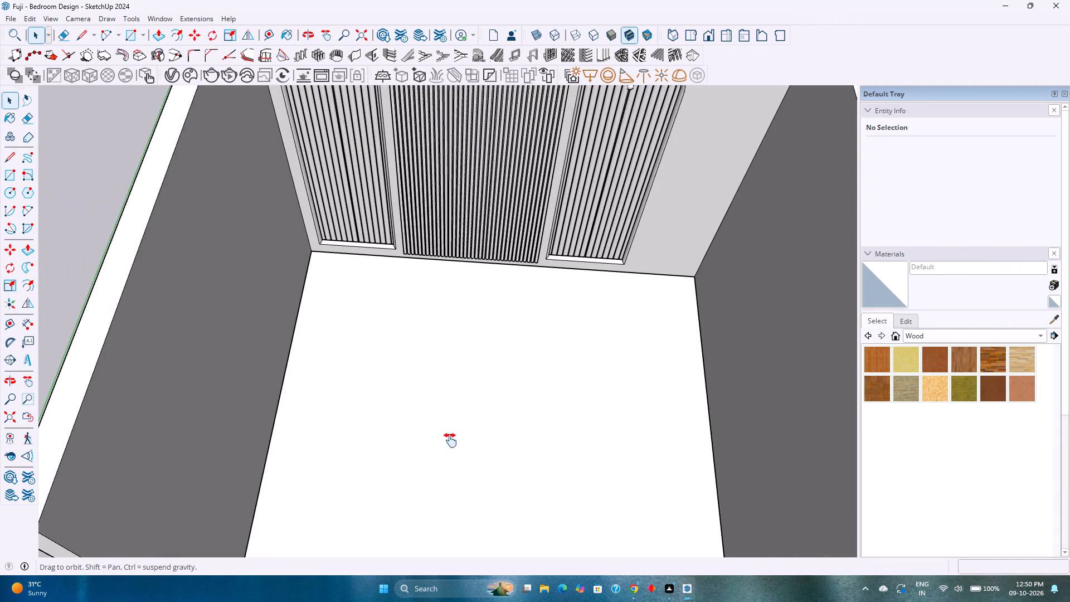
pyautogui.keyDown('shift'); pyautogui.moveTo(450, 440); pyautogui.dragTo(445, 353, button='middle'); pyautogui.keyUp('shift')
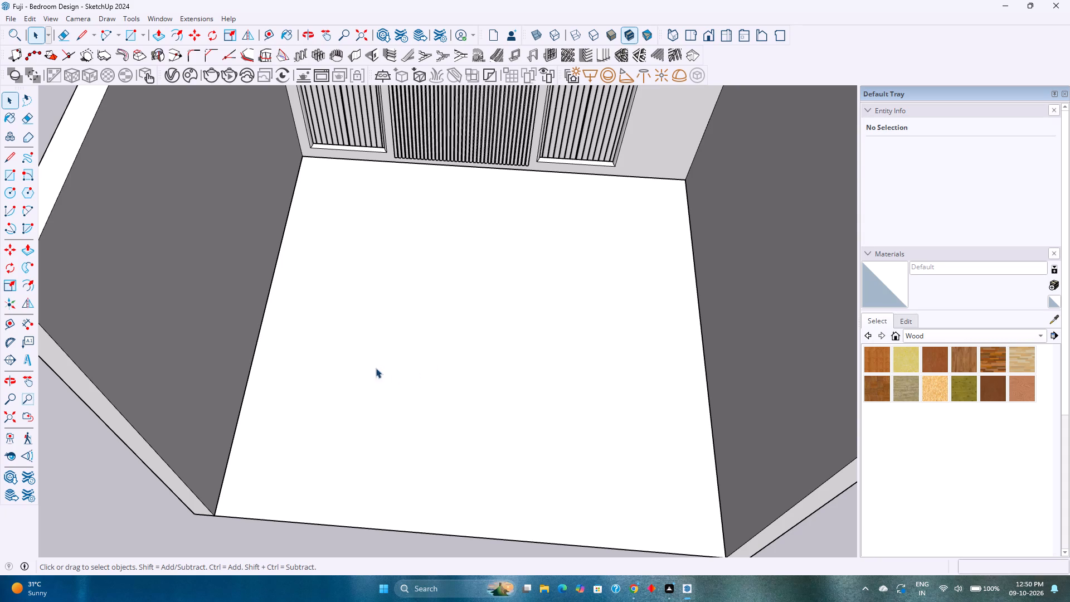
pyautogui.scroll(-2, 422, 346)
pyautogui.keyDown('shift'); pyautogui.moveTo(429, 347); pyautogui.dragTo(382, 383, button='middle'); pyautogui.keyUp('shift')
pyautogui.moveTo(393, 377); pyautogui.dragTo(417, 358, button='middle')
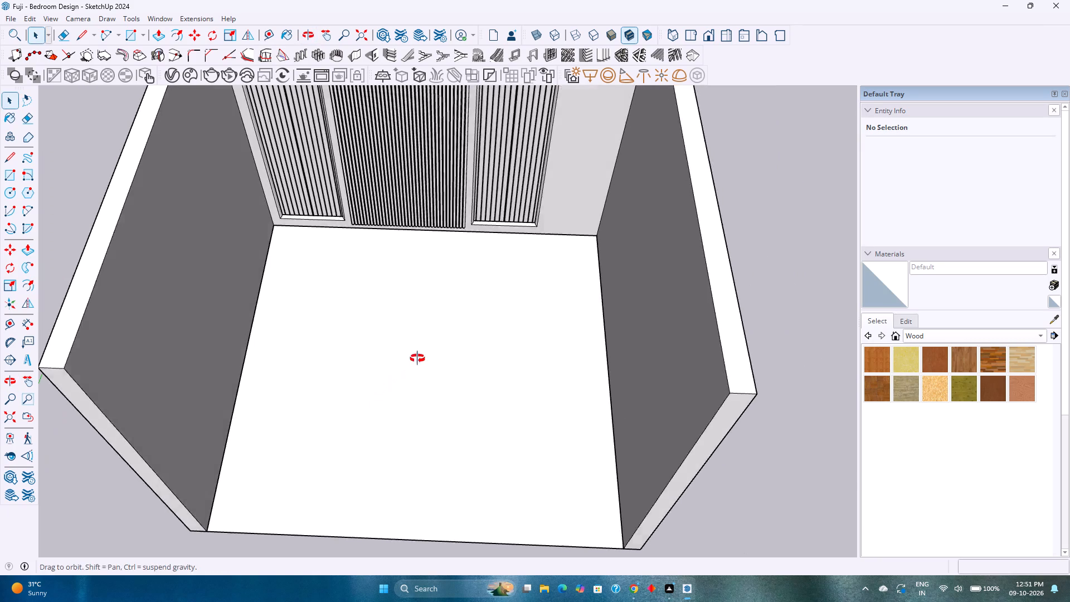
pyautogui.moveTo(417, 358); pyautogui.dragTo(446, 325, button='middle')
pyautogui.scroll(-3, 450, 323)
pyautogui.keyDown('shift'); pyautogui.moveTo(459, 330); pyautogui.dragTo(443, 388, button='middle'); pyautogui.keyUp('shift')
pyautogui.moveTo(422, 410); pyautogui.dragTo(418, 314, button='middle')
pyautogui.scroll(-2, 420, 309)
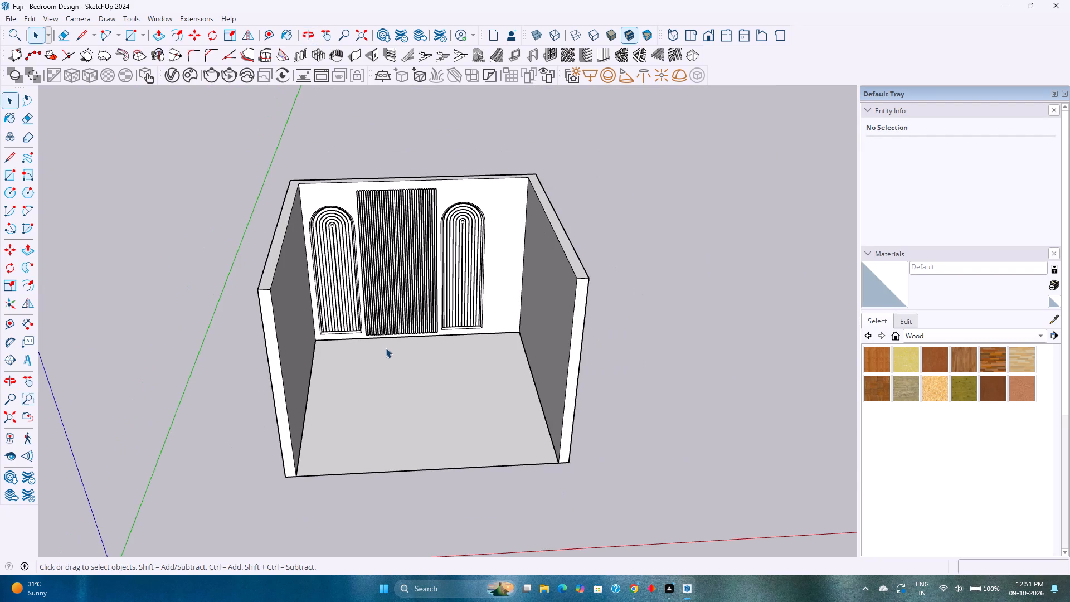
pyautogui.keyDown('shift'); pyautogui.moveTo(408, 332); pyautogui.dragTo(323, 367, button='middle'); pyautogui.keyUp('shift')
pyautogui.moveTo(321, 369); pyautogui.dragTo(427, 351, button='middle')
pyautogui.scroll(3, 396, 366)
pyautogui.keyDown('shift'); pyautogui.moveTo(395, 365); pyautogui.dragTo(386, 383, button='middle'); pyautogui.keyUp('shift')
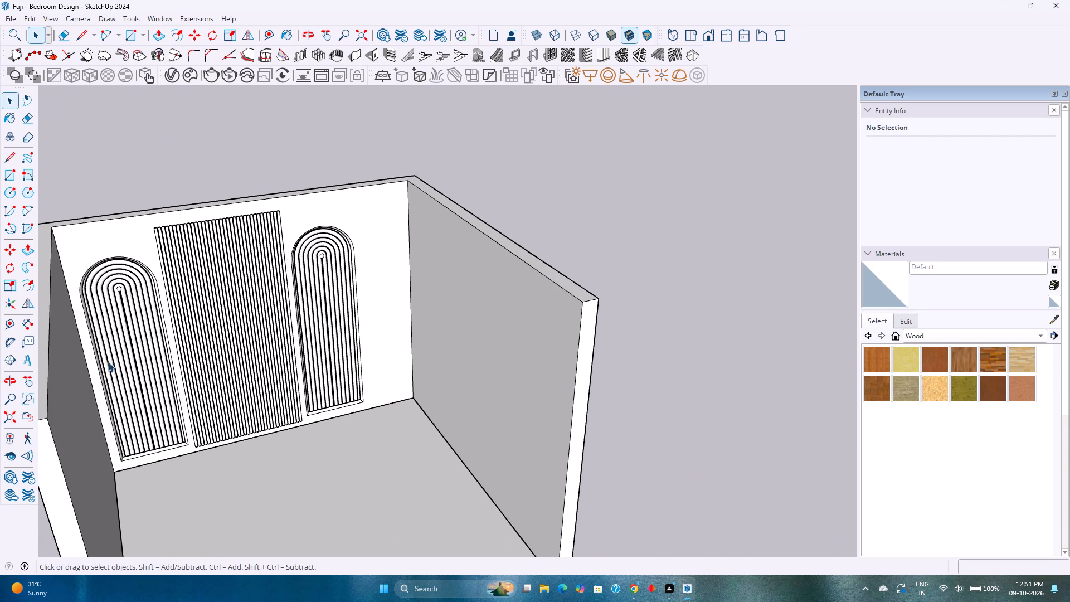
# Open the 3D Warehouse.
pyautogui.click(160, 20)
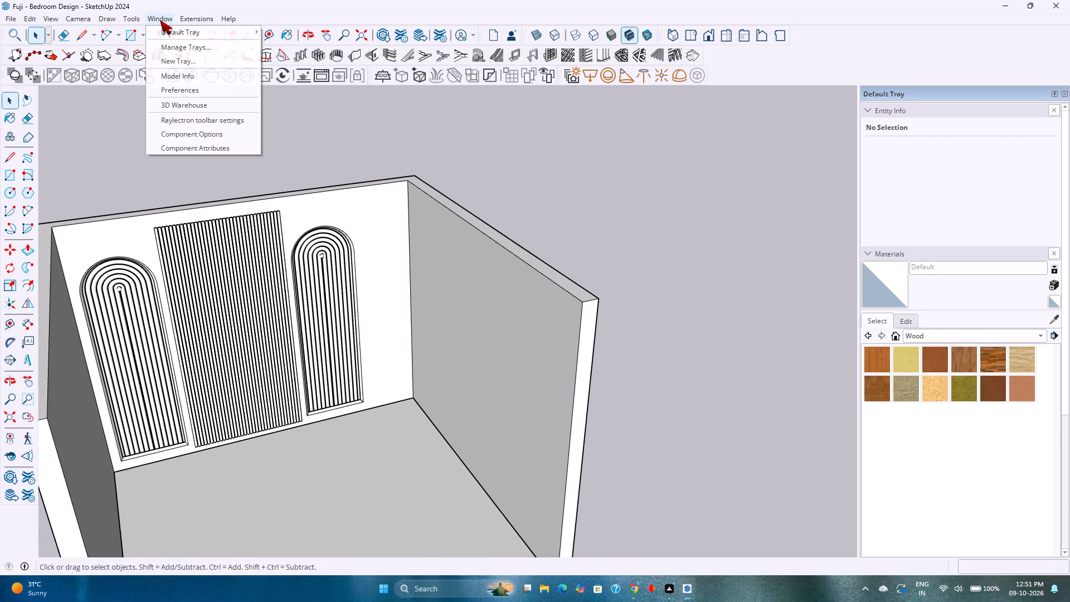
pyautogui.click(174, 104)
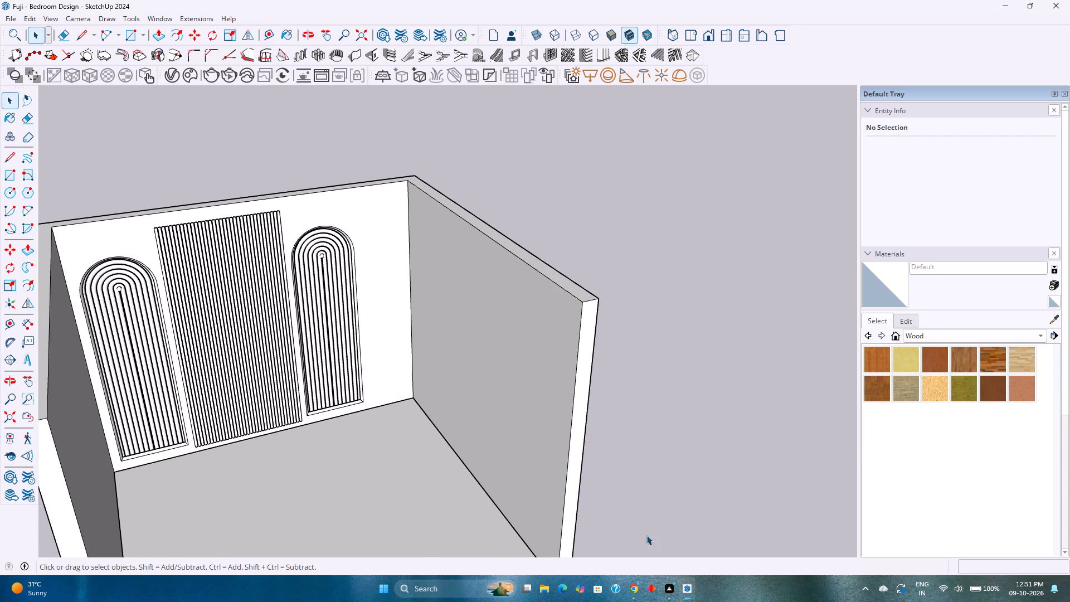
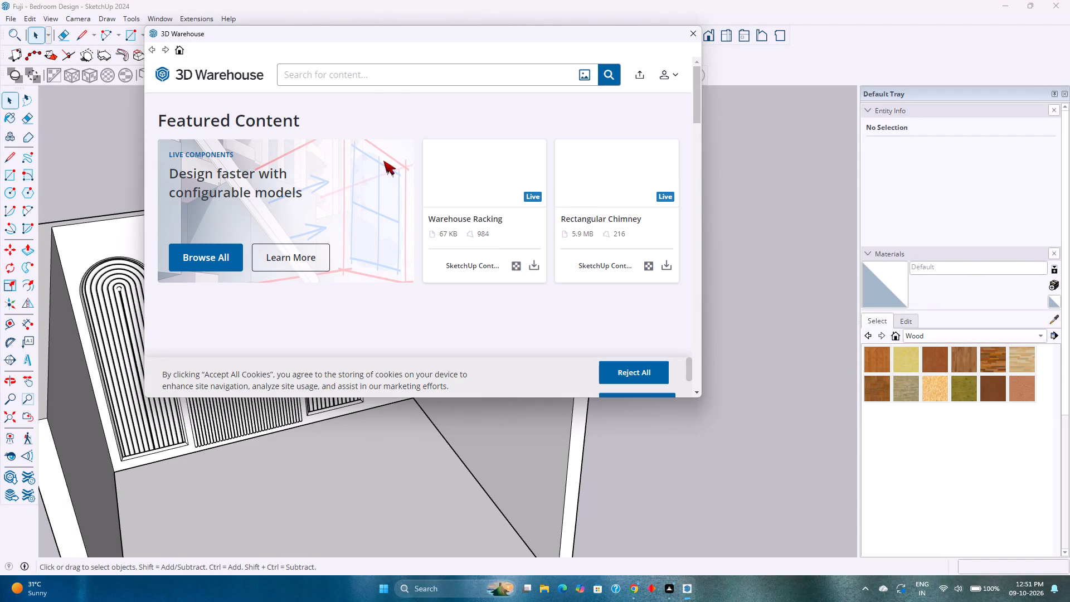
# Search the 3D Warehouse for "Bed".
pyautogui.click(387, 79)
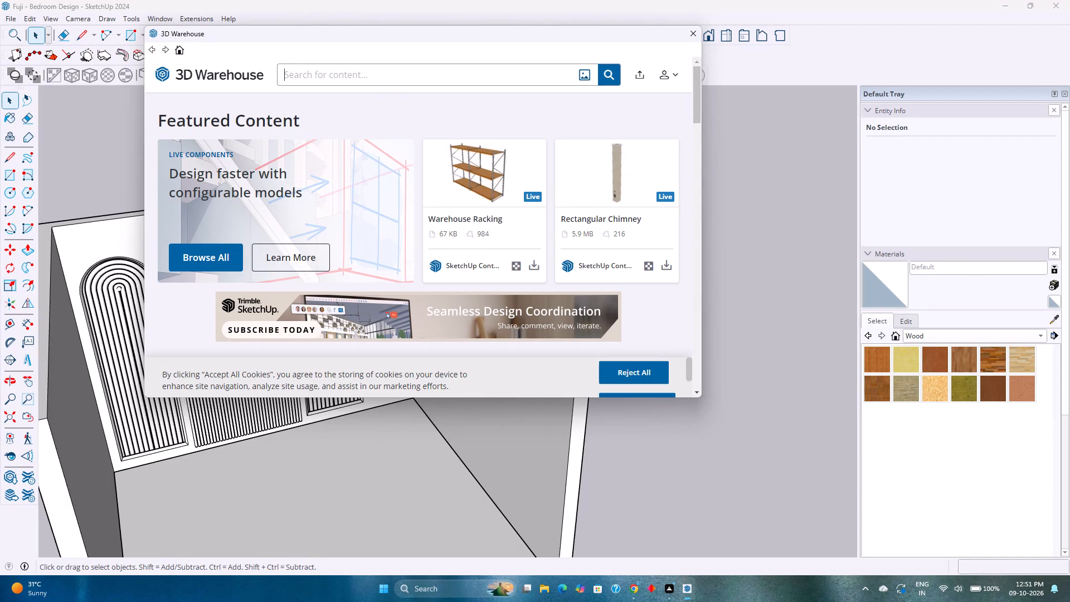
pyautogui.write('Bed')
pyautogui.press('Return')
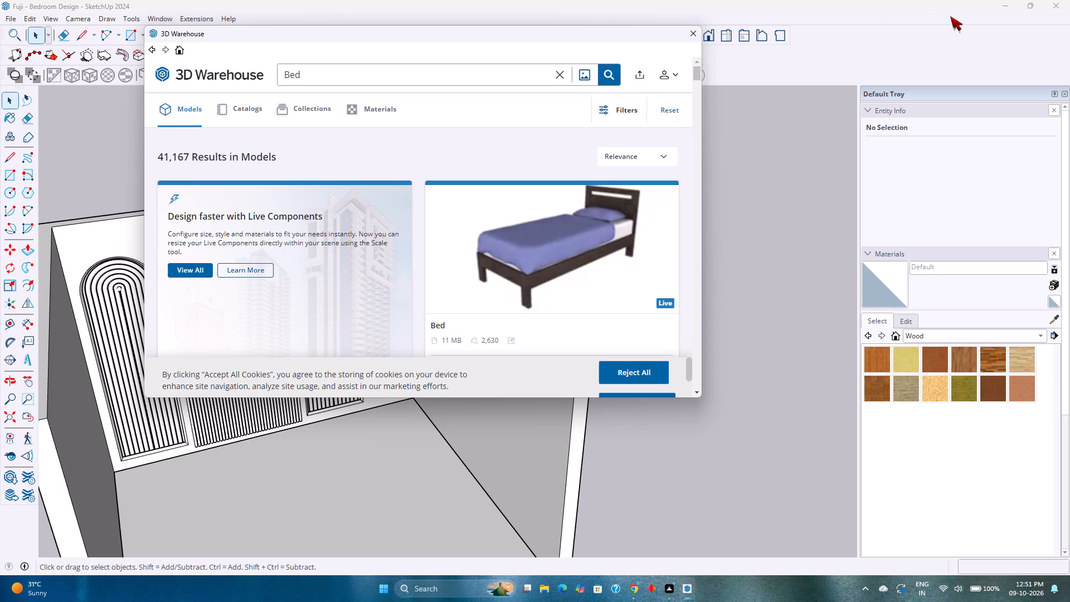
# Look through the bed search results for a model that suits the bedroom.
pyautogui.scroll(-5, 528, 213)
pyautogui.scroll(-2, 391, 216)
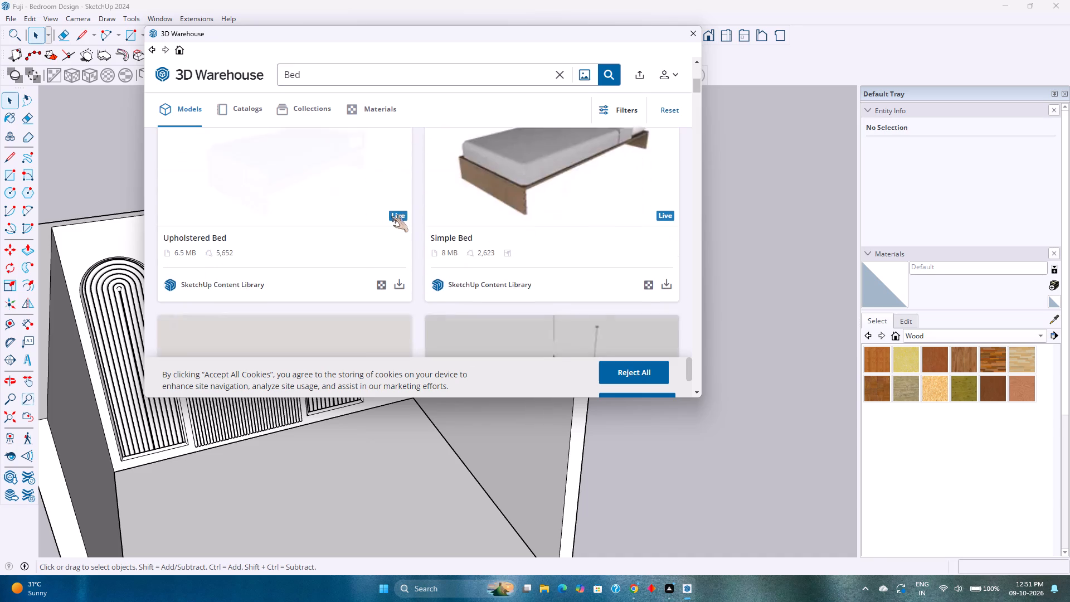
pyautogui.scroll(-2, 391, 216)
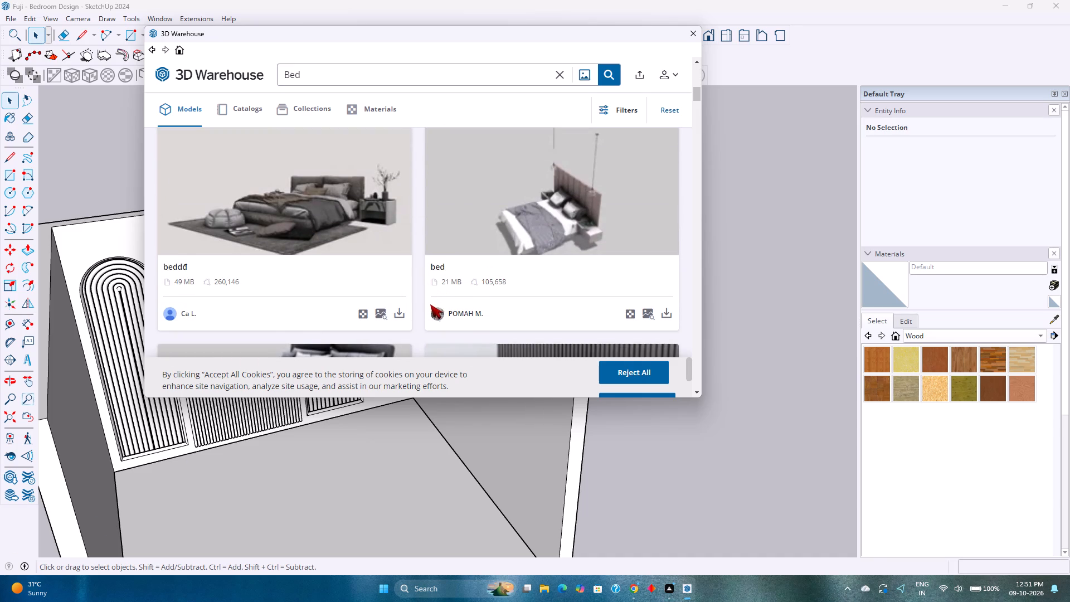
pyautogui.scroll(-5, 441, 261)
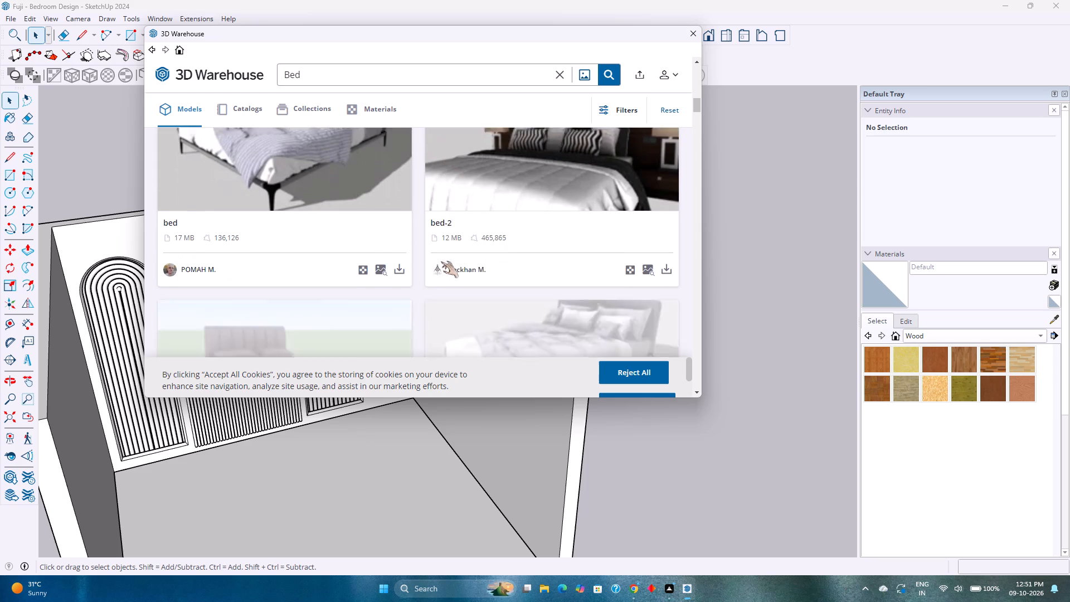
pyautogui.scroll(1, 441, 261)
pyautogui.scroll(-4, 441, 261)
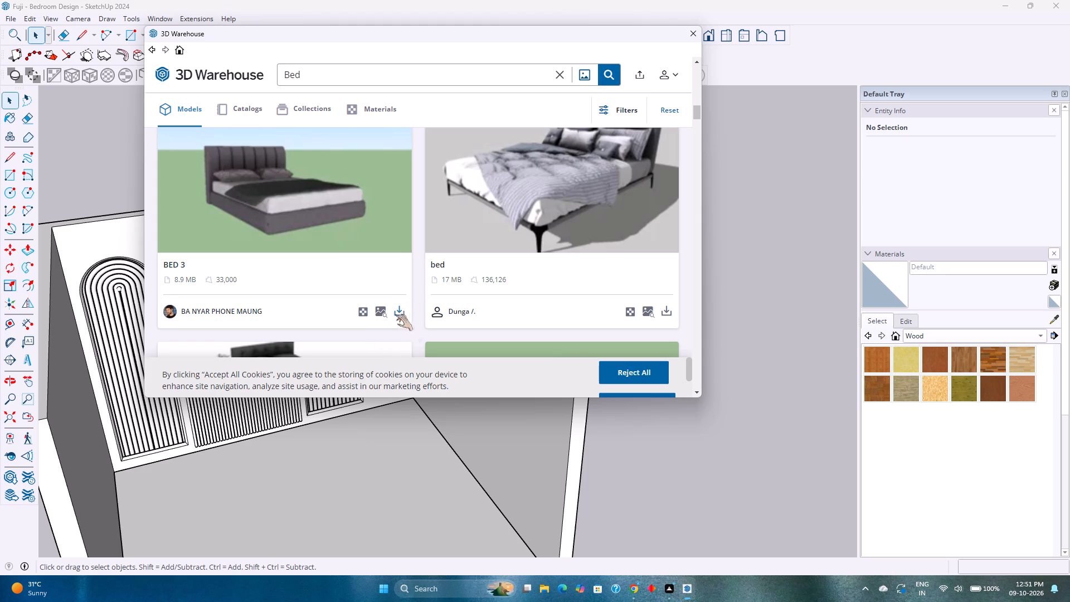
pyautogui.scroll(-3, 400, 295)
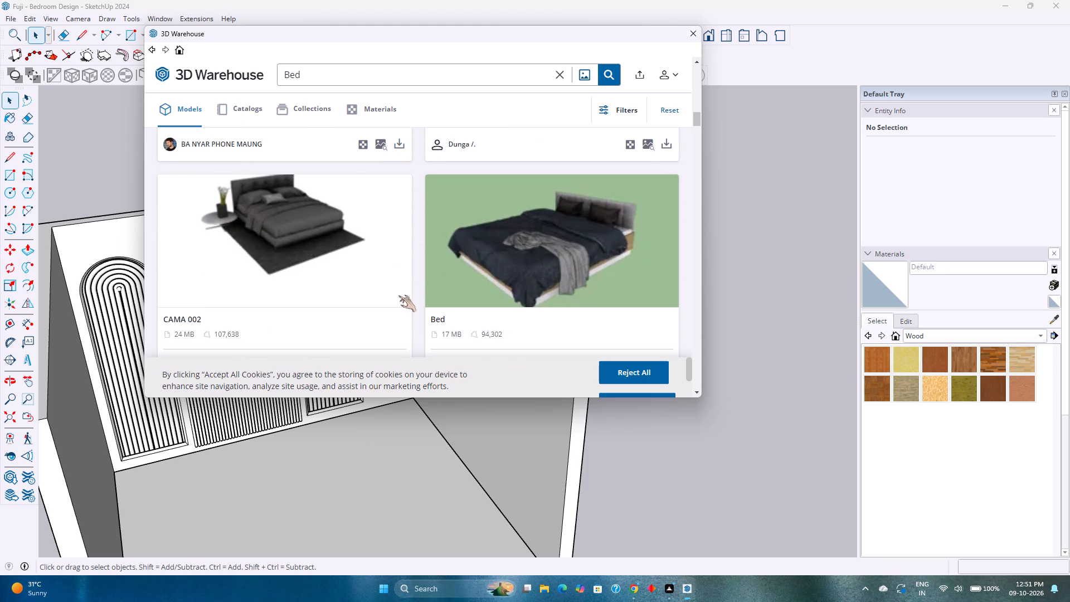
pyautogui.scroll(-3, 324, 293)
pyautogui.scroll(3, 324, 293)
pyautogui.scroll(-4, 324, 293)
pyautogui.scroll(5, 324, 293)
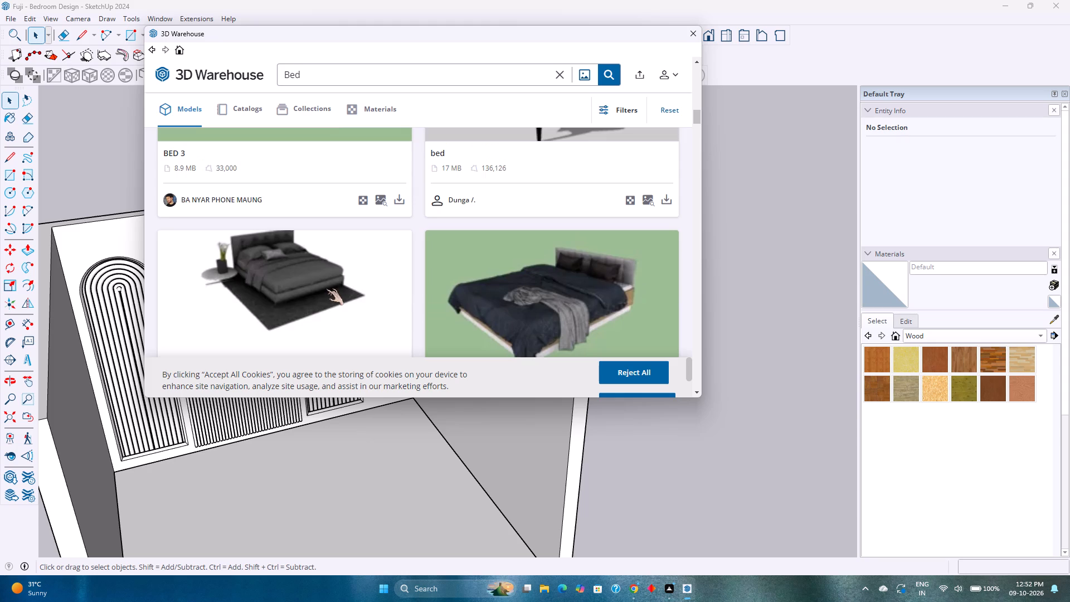
pyautogui.scroll(-13, 326, 289)
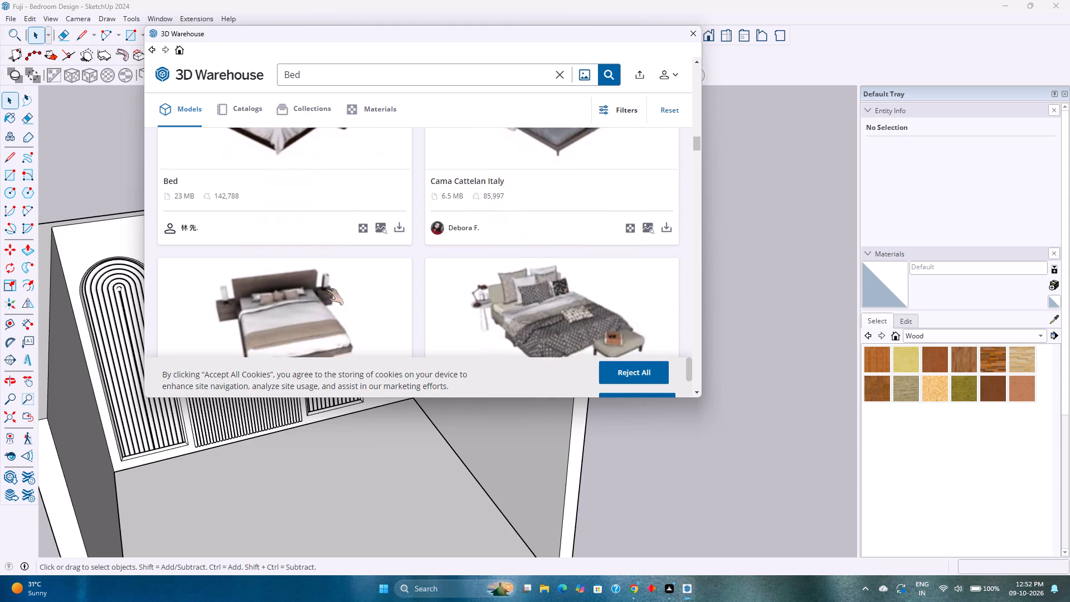
pyautogui.scroll(-1, 326, 289)
pyautogui.scroll(7, 326, 289)
# Search the 3D Warehouse for "Bed carpet".
pyautogui.click(387, 72)
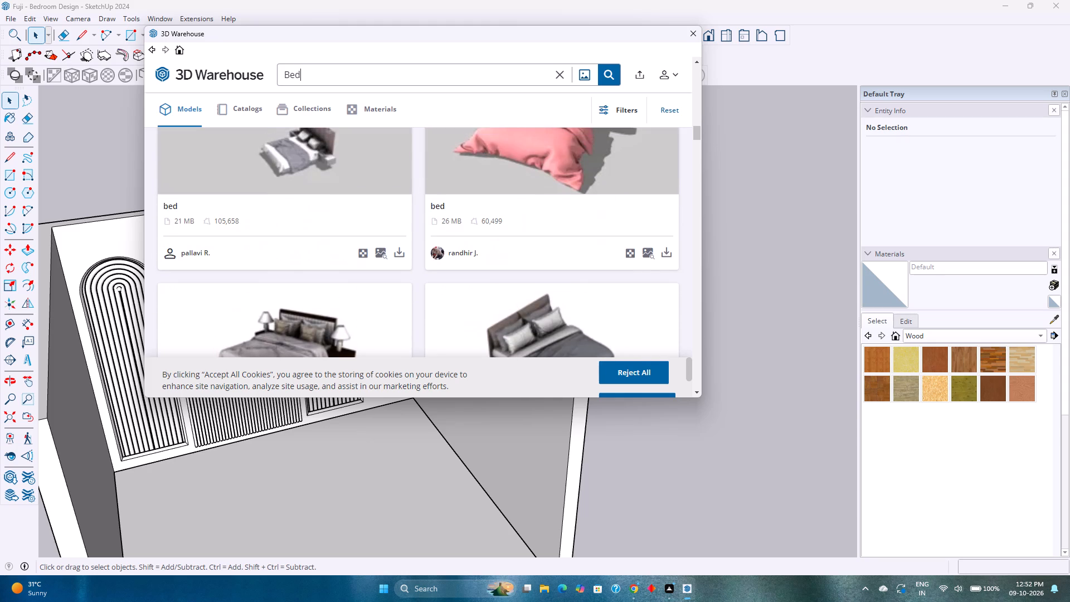
pyautogui.press('space')
pyautogui.write('ca')
pyautogui.write('rpet')
pyautogui.press('Return')
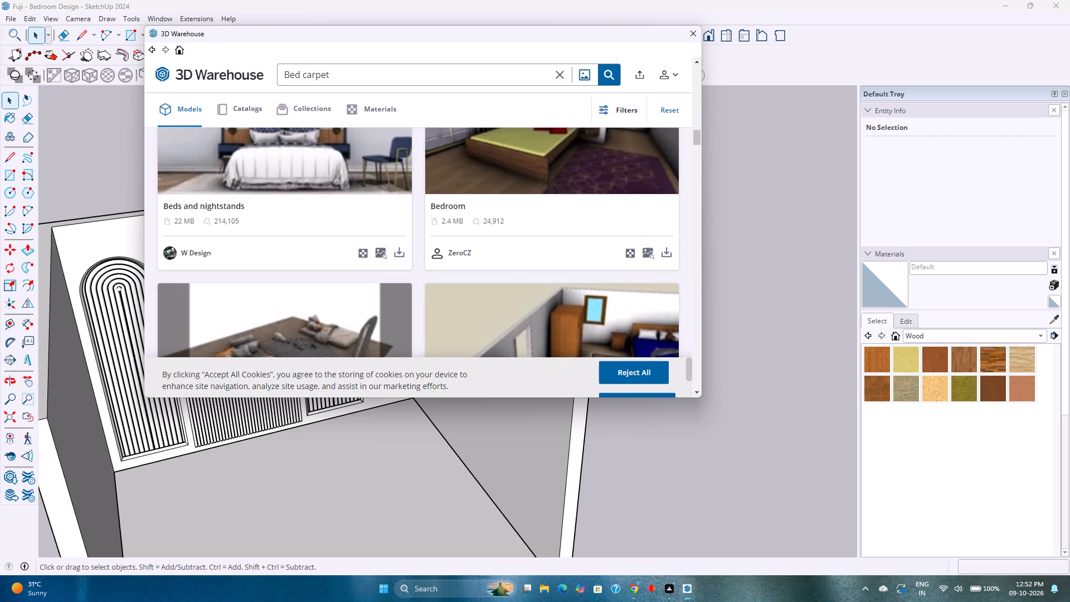
# Look through the bed carpet results, comparing the room sets and carpet models.
pyautogui.scroll(-5, 497, 133)
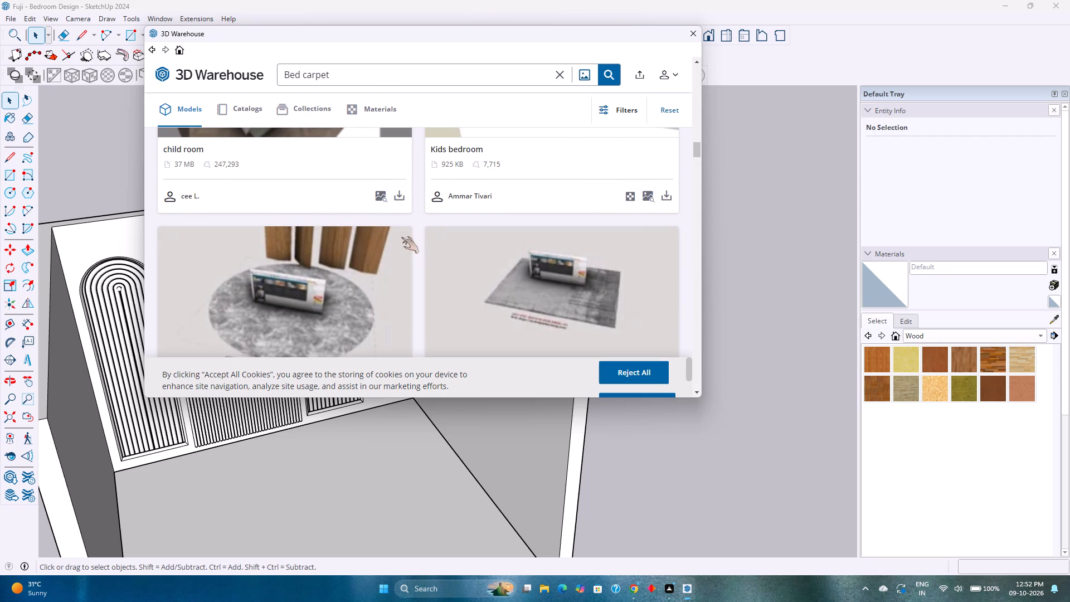
pyautogui.scroll(-10, 389, 259)
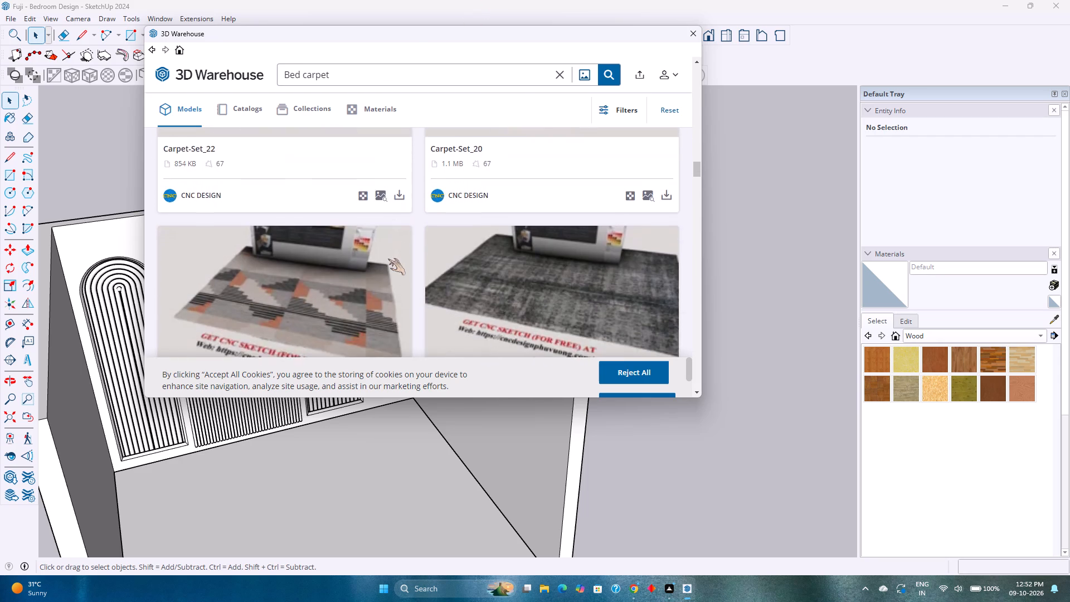
pyautogui.scroll(-8, 388, 259)
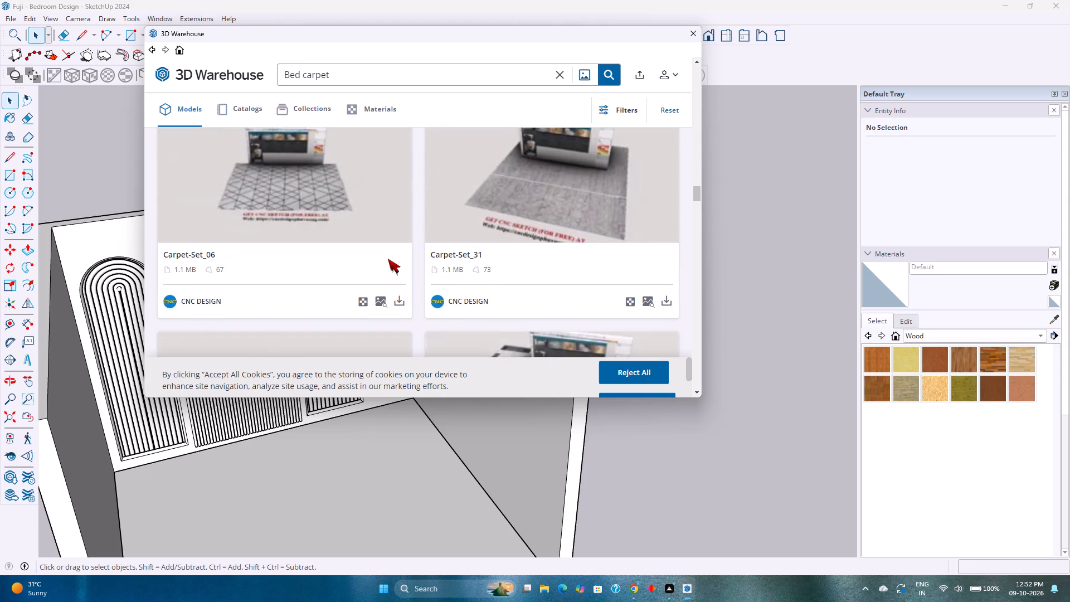
pyautogui.scroll(-4, 388, 259)
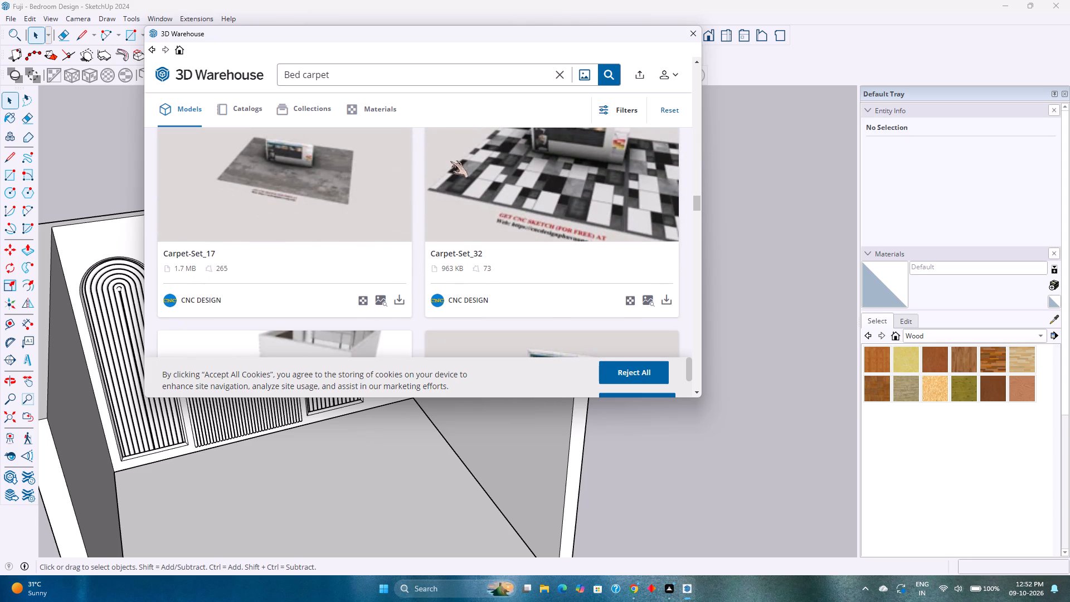
pyautogui.hotkey('alt', 'Left')
pyautogui.hotkey('ctrl', 'Left')
# Shorten the search term to "Bed" and run the 3D Warehouse search again.
pyautogui.click(535, 82)
pyautogui.press('BackSpace')
pyautogui.press('BackSpace')
pyautogui.press('BackSpace')
pyautogui.press('BackSpace')
pyautogui.press('BackSpace')
pyautogui.press('BackSpace')
pyautogui.press('BackSpace')
pyautogui.press('Return')
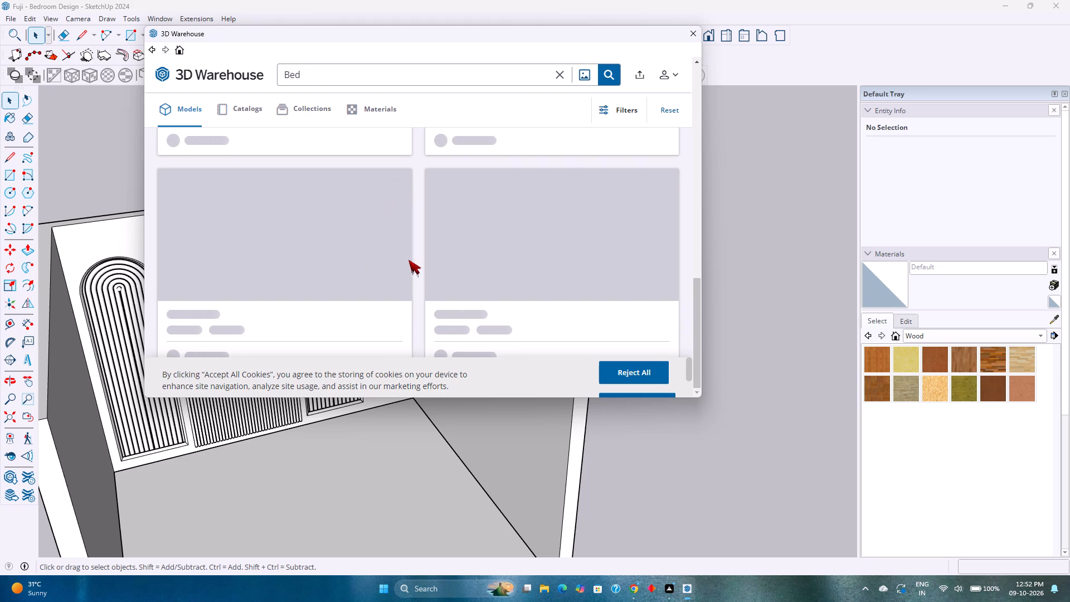
# Look through the bed models from the start of the results, down to the CAMA 002 bed.
pyautogui.scroll(3, 433, 283)
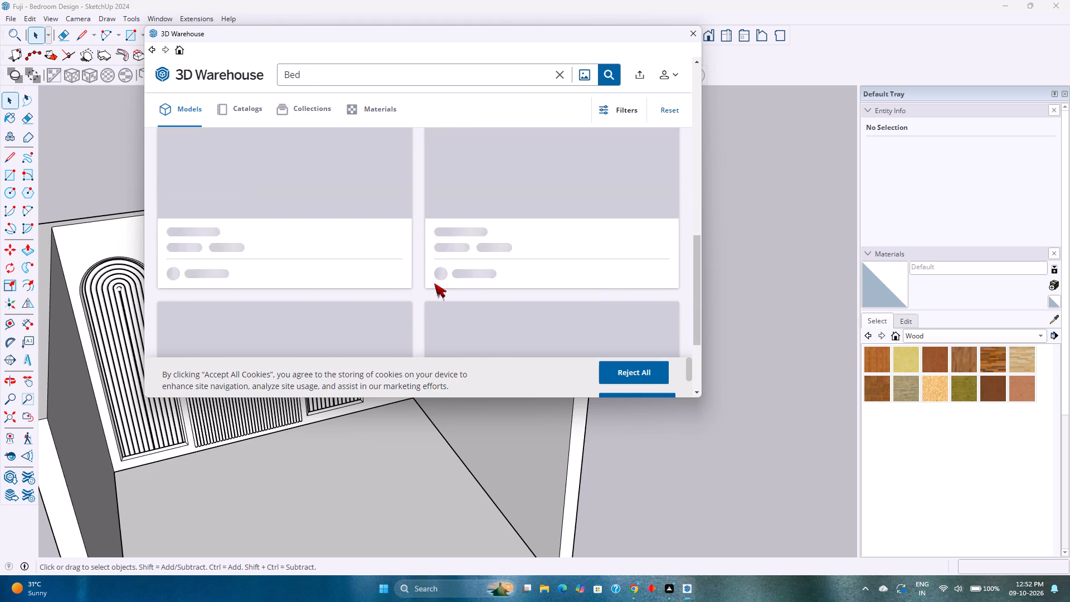
pyautogui.scroll(3, 434, 283)
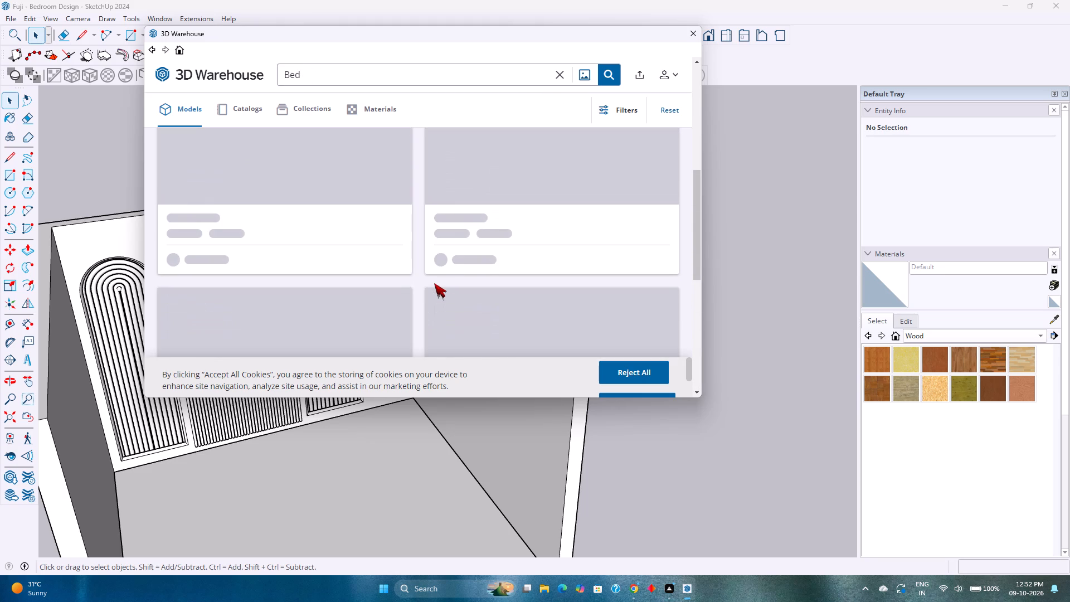
pyautogui.scroll(10, 434, 283)
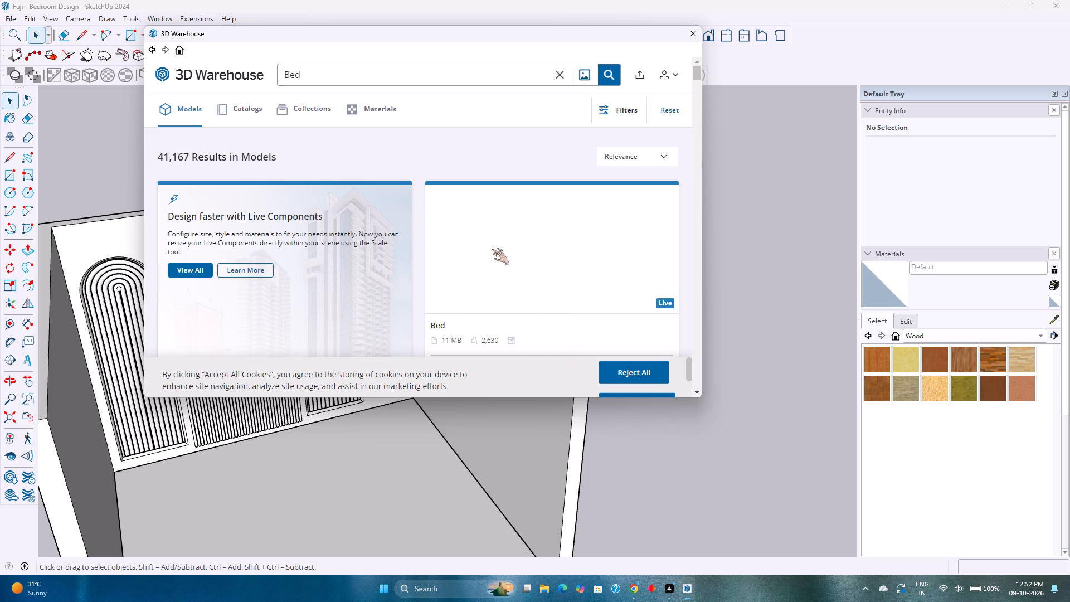
pyautogui.scroll(-12, 495, 254)
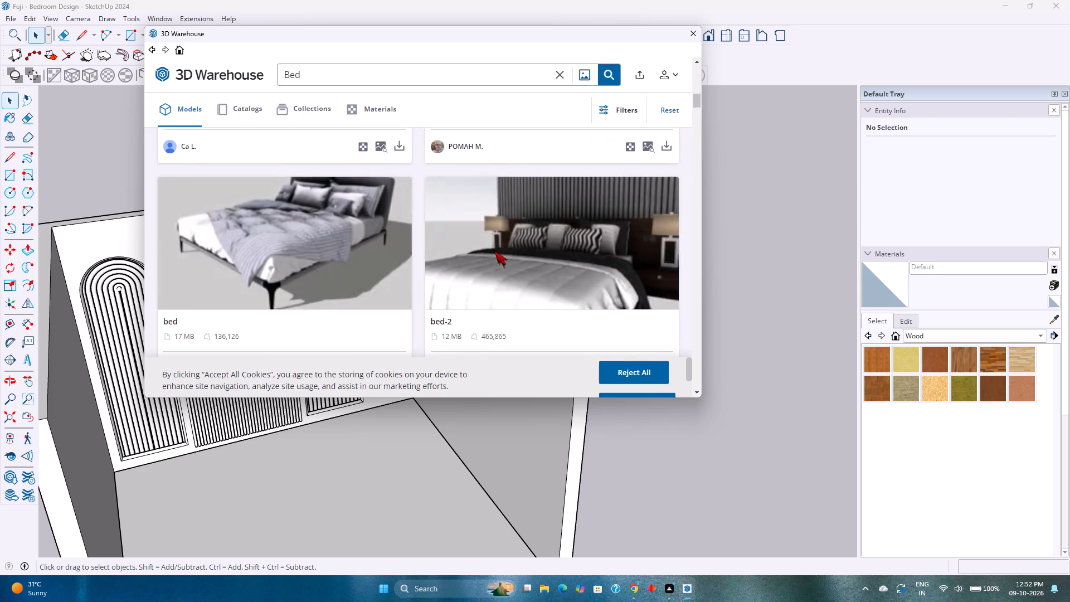
pyautogui.scroll(4, 495, 251)
pyautogui.scroll(-10, 495, 251)
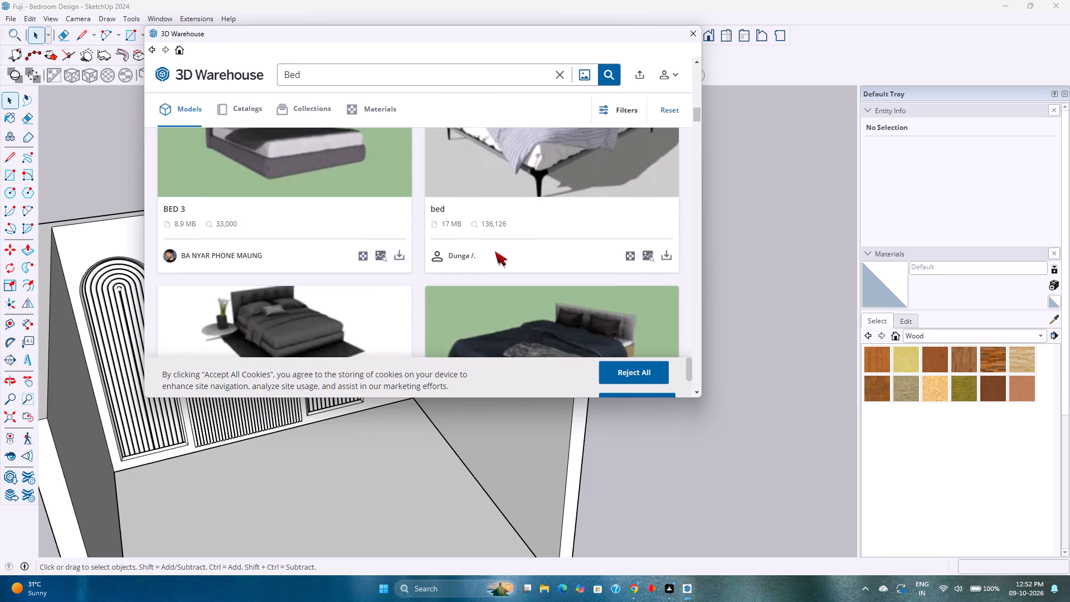
pyautogui.scroll(-3, 410, 254)
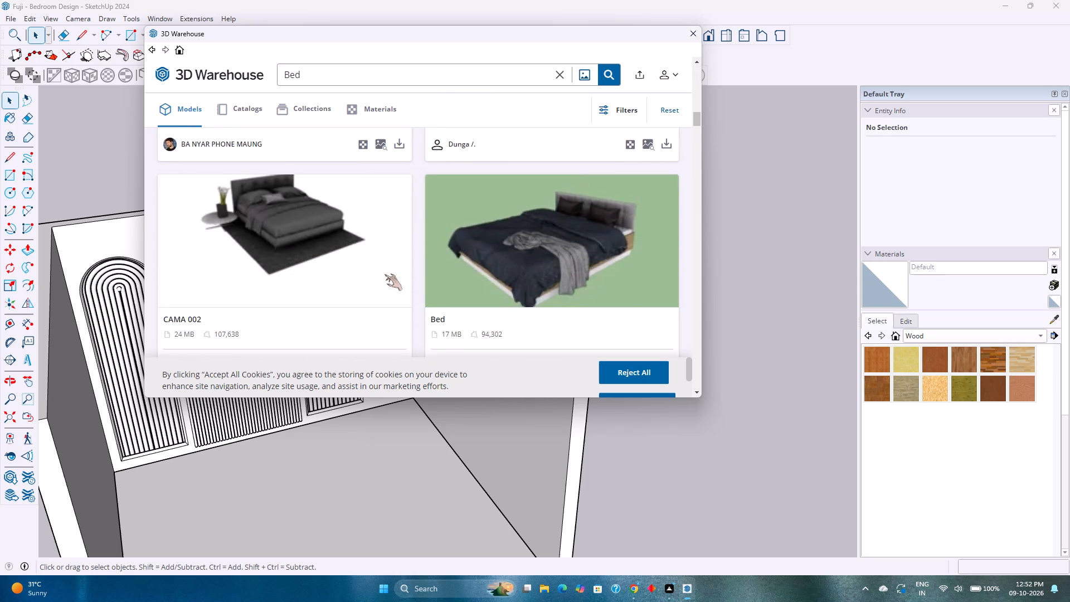
pyautogui.scroll(-2, 385, 274)
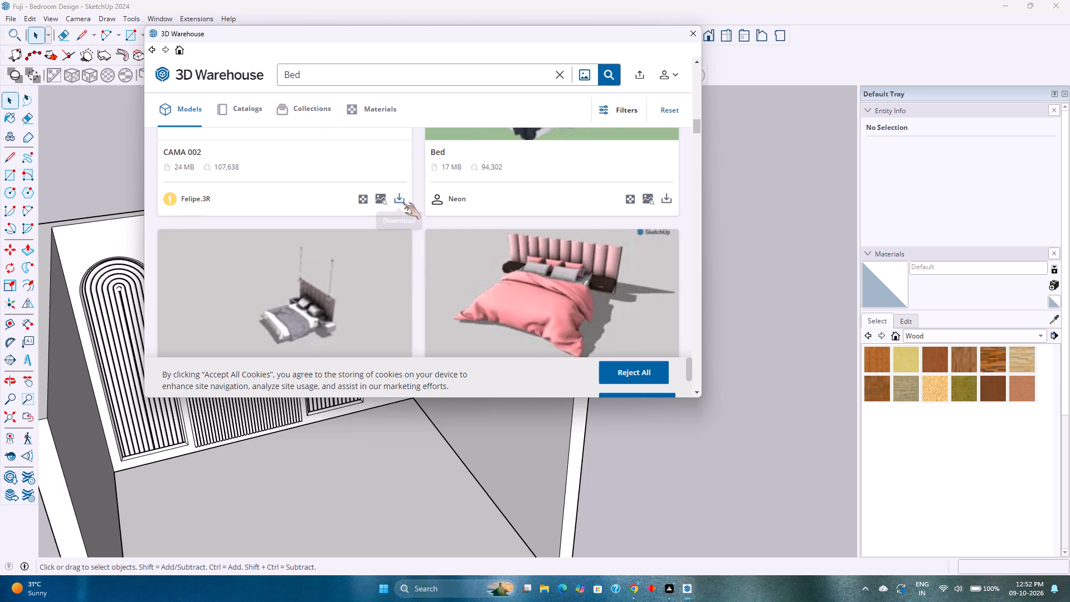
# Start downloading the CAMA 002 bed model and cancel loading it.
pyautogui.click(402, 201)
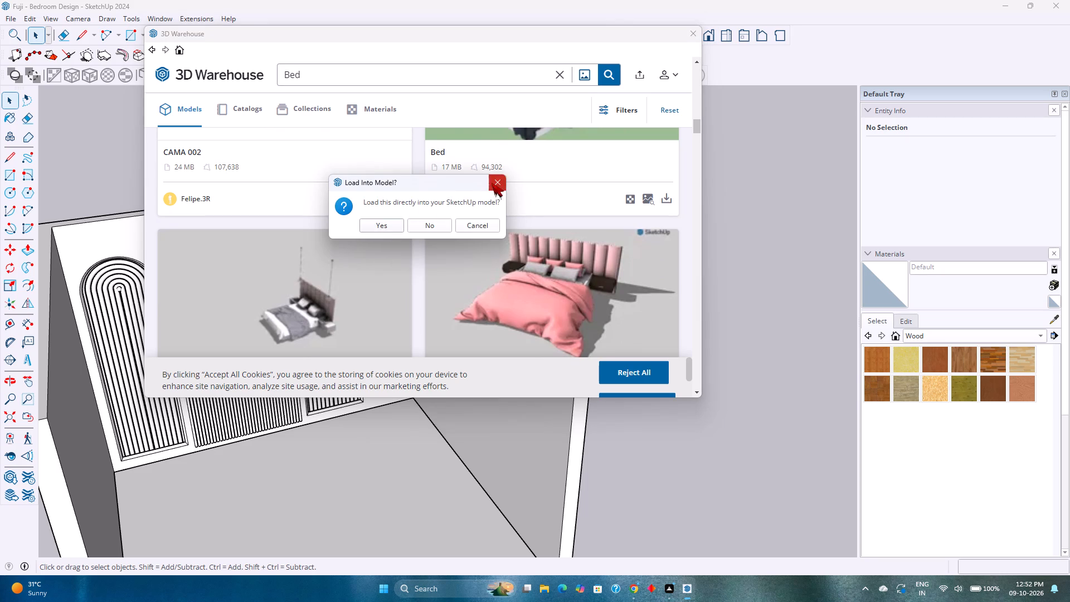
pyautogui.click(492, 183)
# Look further through the bed models in the search results, comparing their headboards, bedding and styles.
pyautogui.scroll(-2, 486, 196)
pyautogui.scroll(-4, 425, 225)
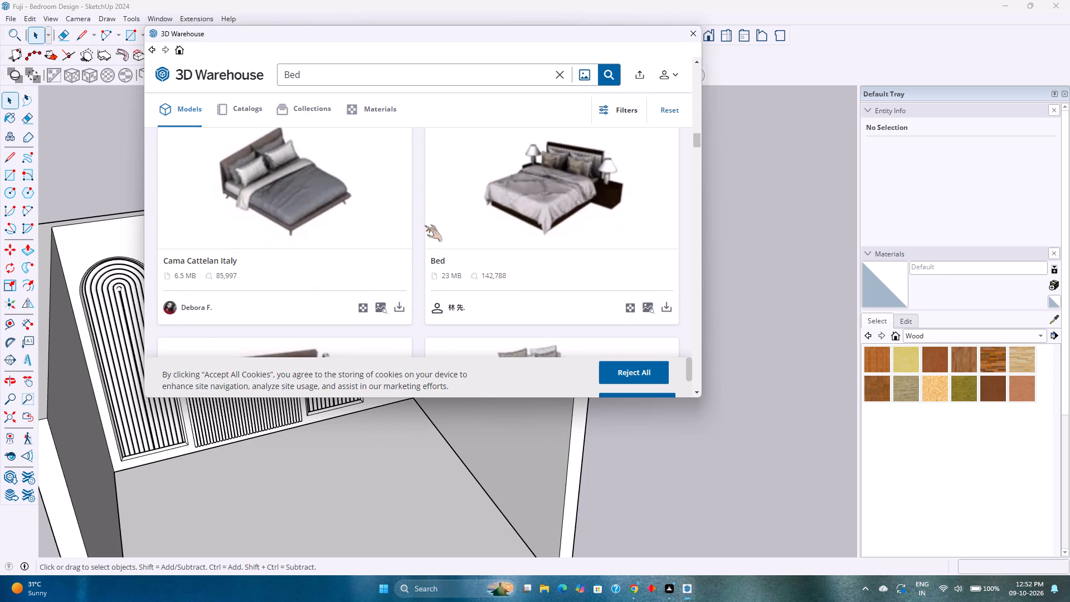
pyautogui.scroll(-6, 425, 225)
pyautogui.scroll(2, 425, 225)
pyautogui.scroll(-3, 425, 225)
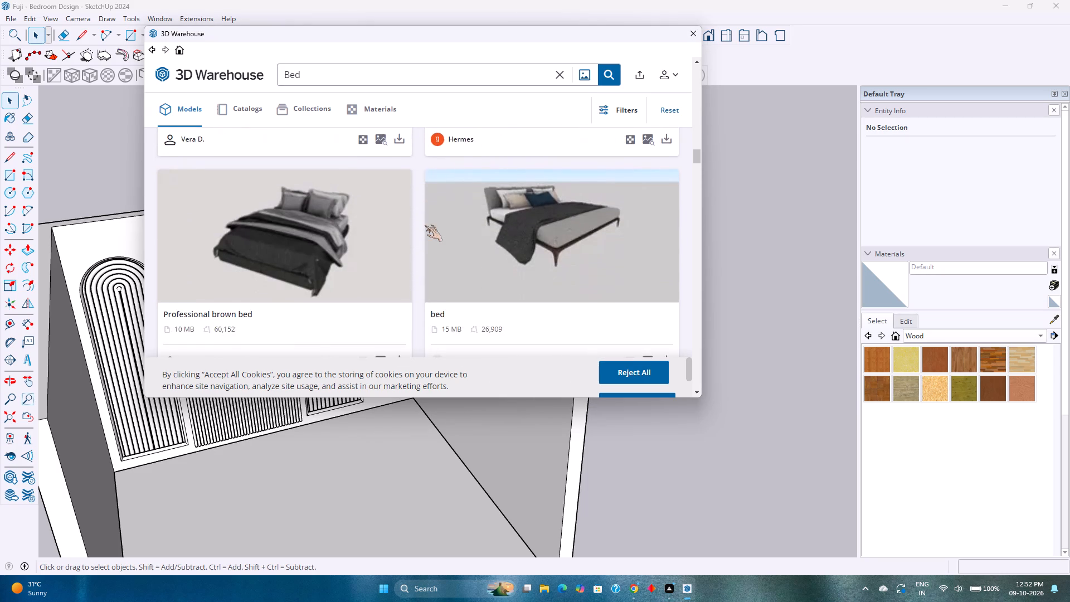
pyautogui.scroll(-10, 425, 225)
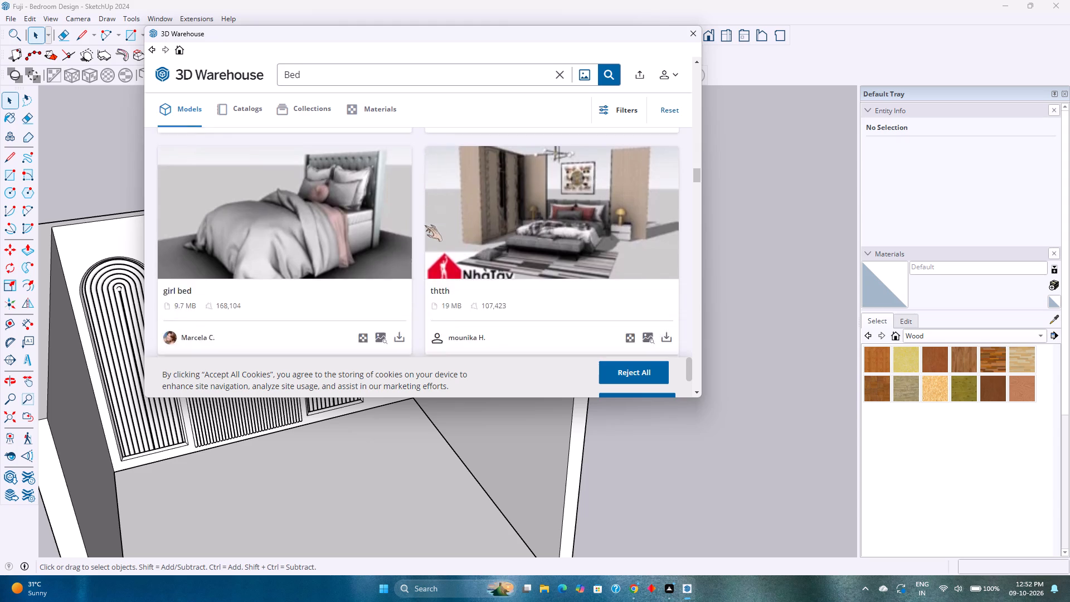
pyautogui.scroll(-9, 425, 225)
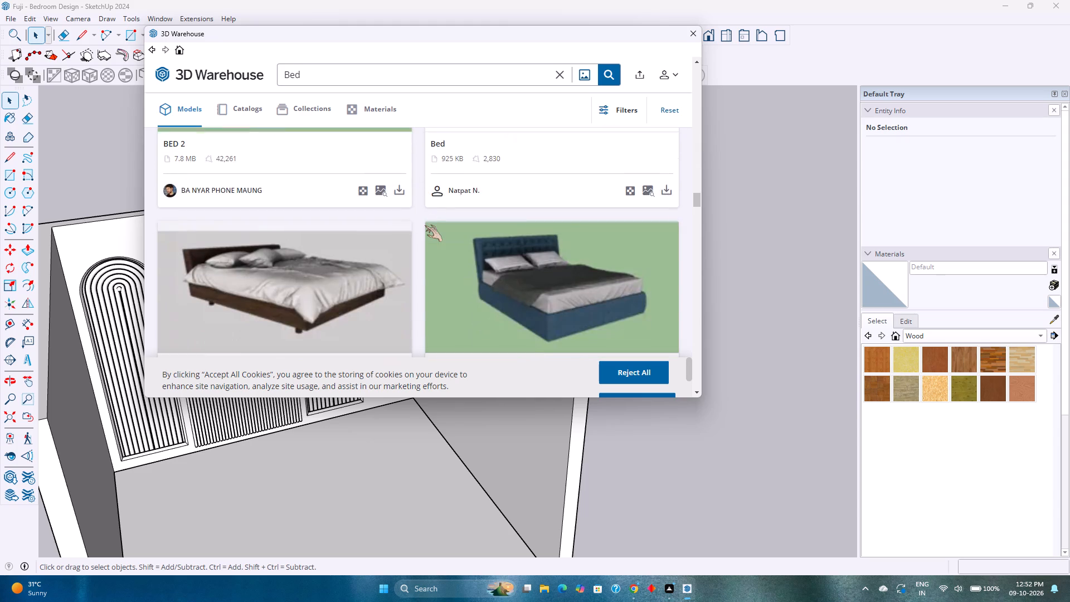
pyautogui.scroll(-6, 425, 225)
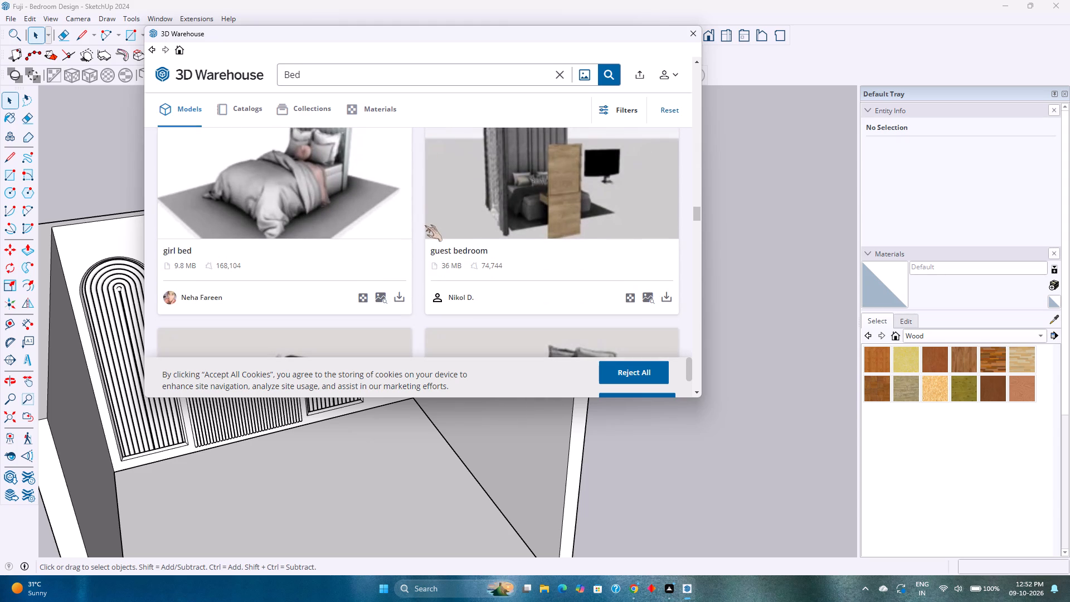
pyautogui.scroll(-7, 425, 225)
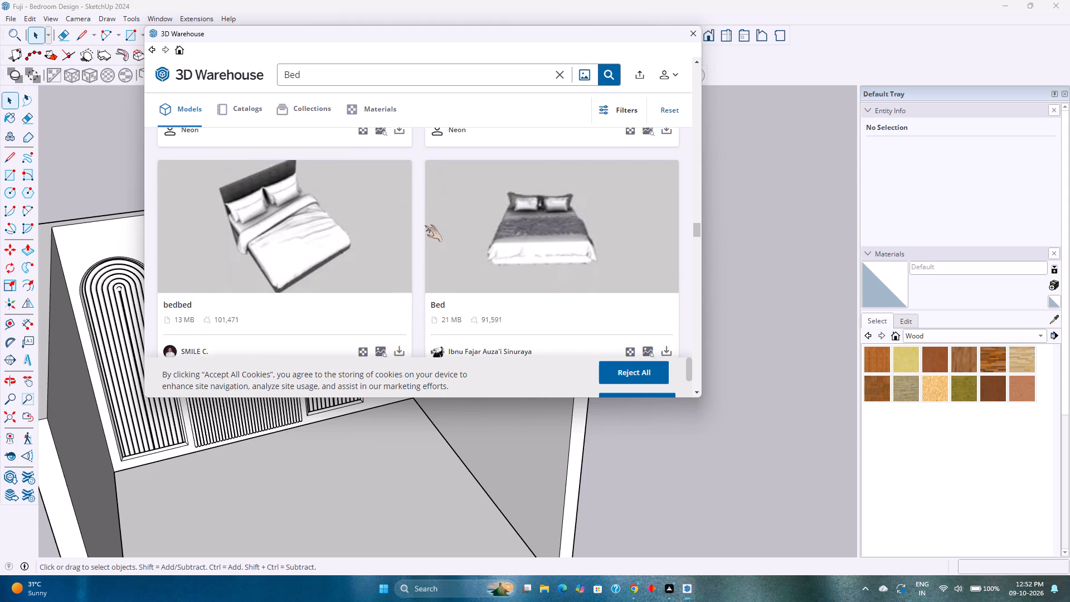
pyautogui.scroll(-20, 425, 225)
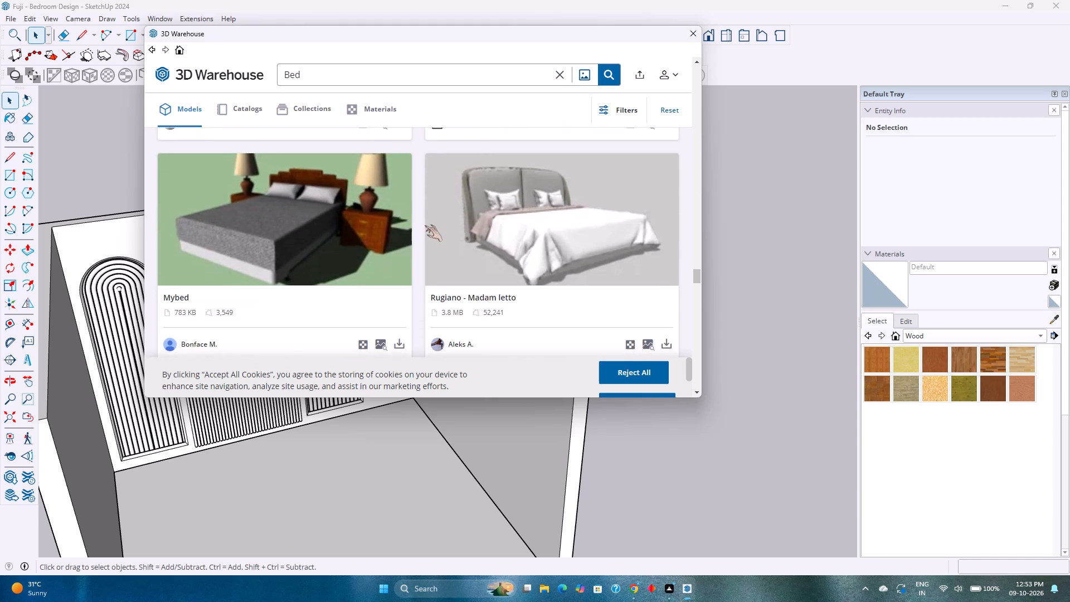
pyautogui.scroll(-9, 425, 225)
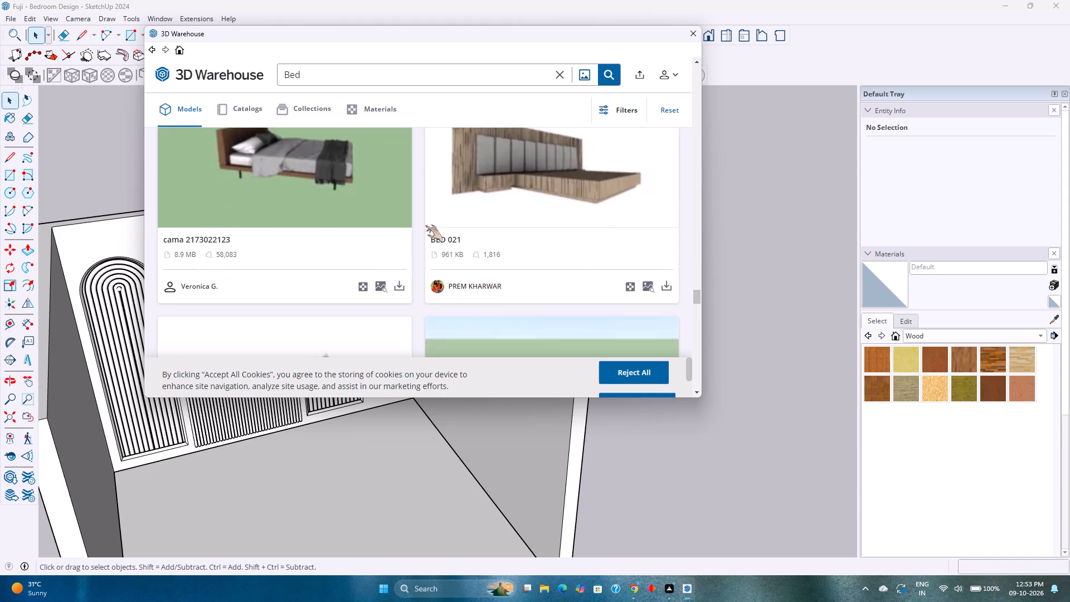
pyautogui.scroll(-10, 425, 225)
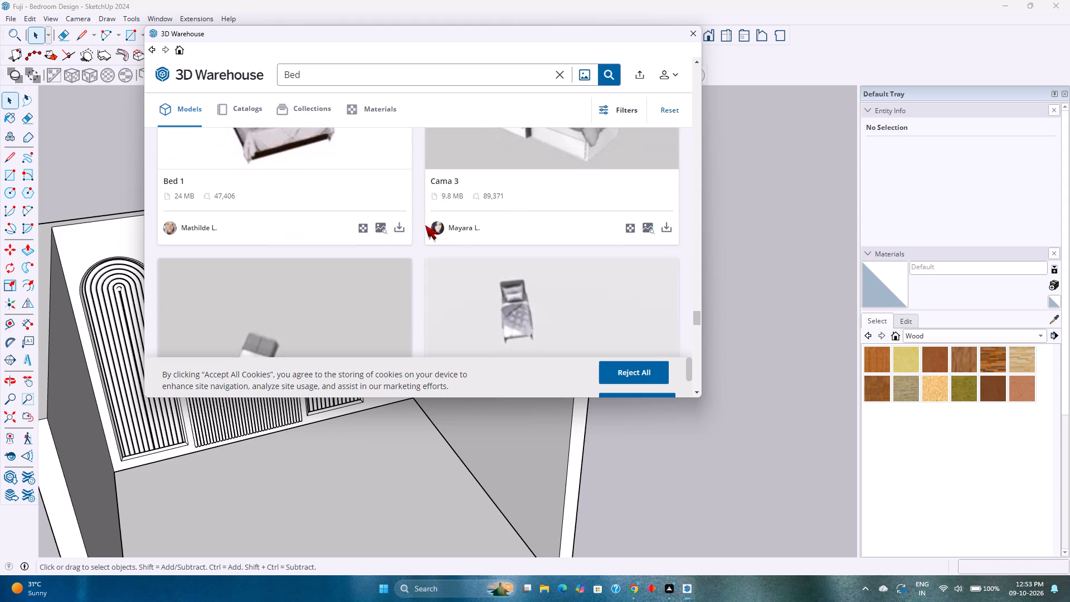
pyautogui.scroll(-5, 425, 225)
pyautogui.scroll(-5, 382, 254)
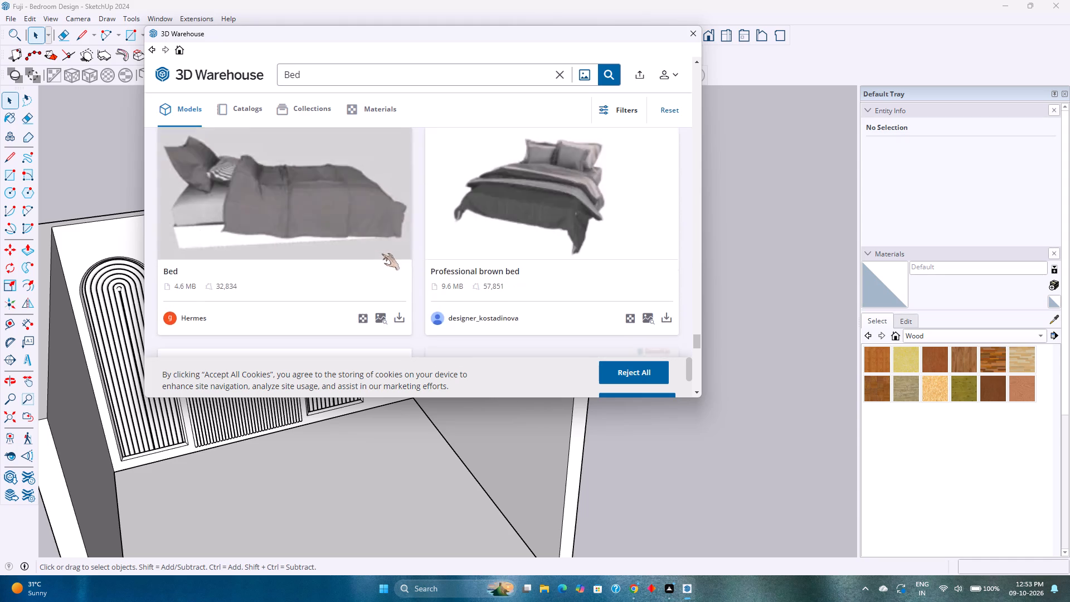
# Return to the CAMA 002 bed in the results and download it directly into the SketchUp model.
pyautogui.scroll(18, 382, 254)
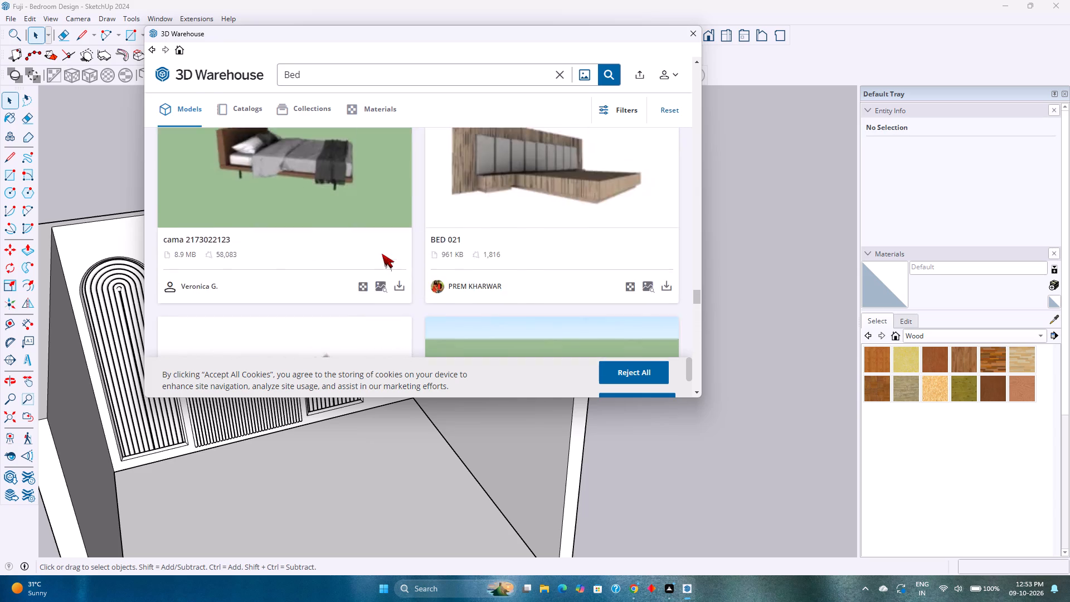
pyautogui.scroll(20, 382, 254)
pyautogui.scroll(3, 382, 254)
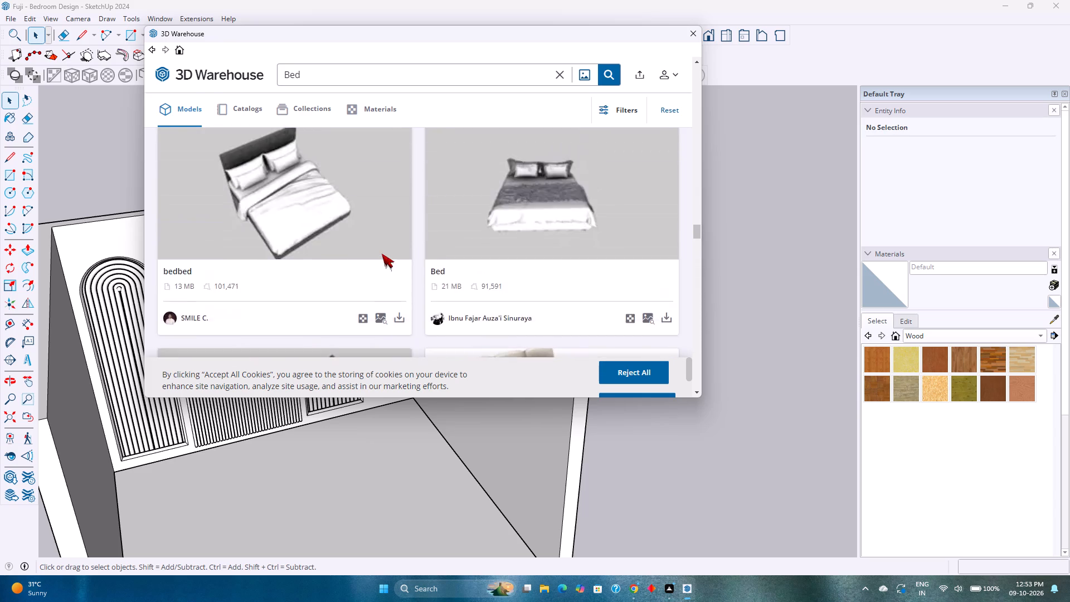
pyautogui.scroll(20, 382, 254)
pyautogui.scroll(3, 382, 254)
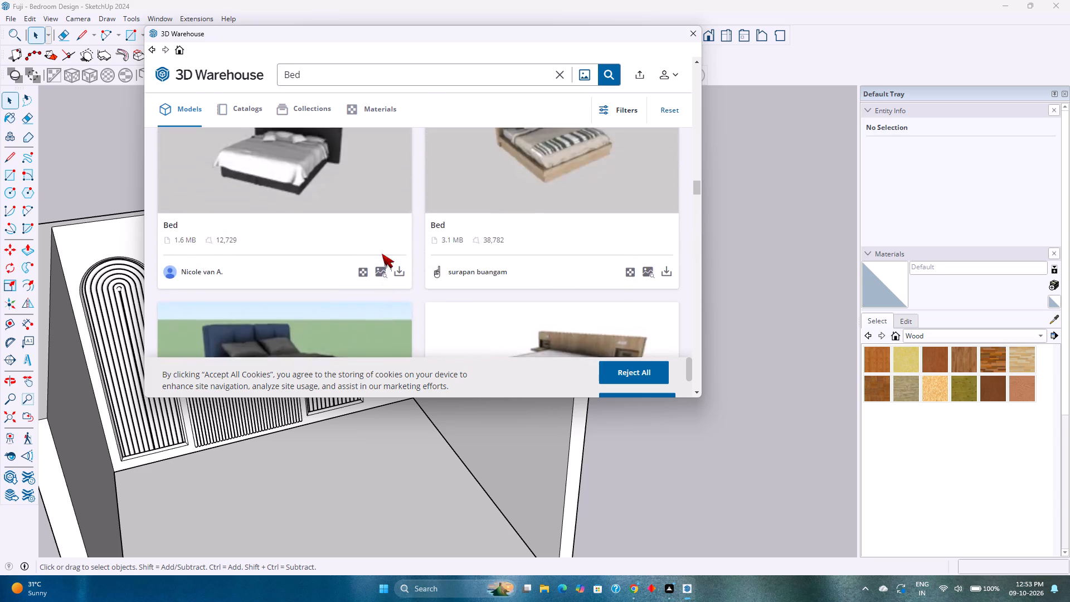
pyautogui.scroll(20, 382, 254)
pyautogui.scroll(2, 382, 254)
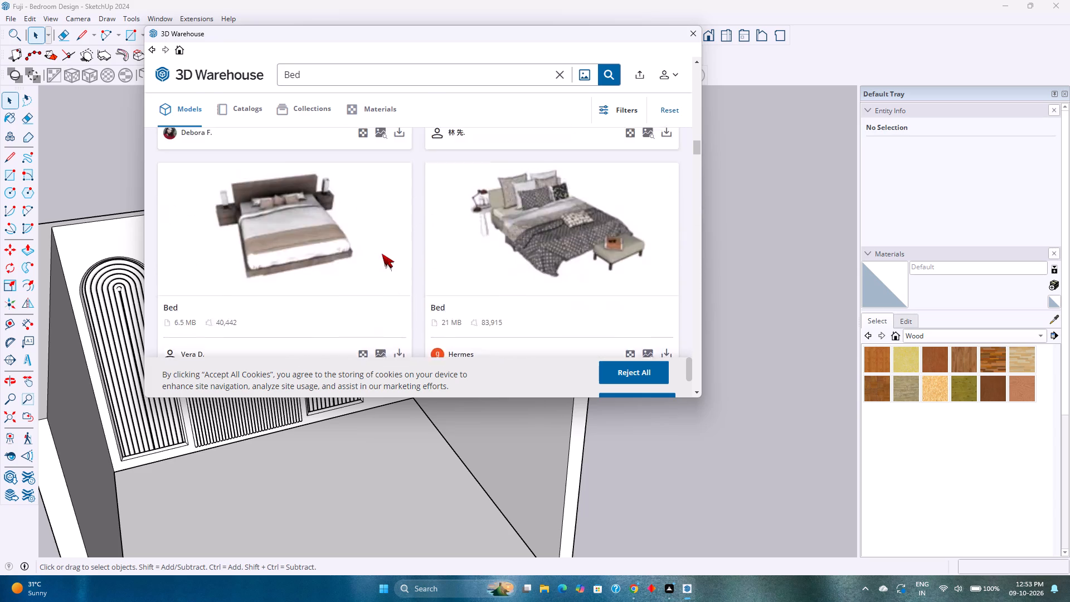
pyautogui.scroll(11, 382, 254)
pyautogui.scroll(-2, 382, 254)
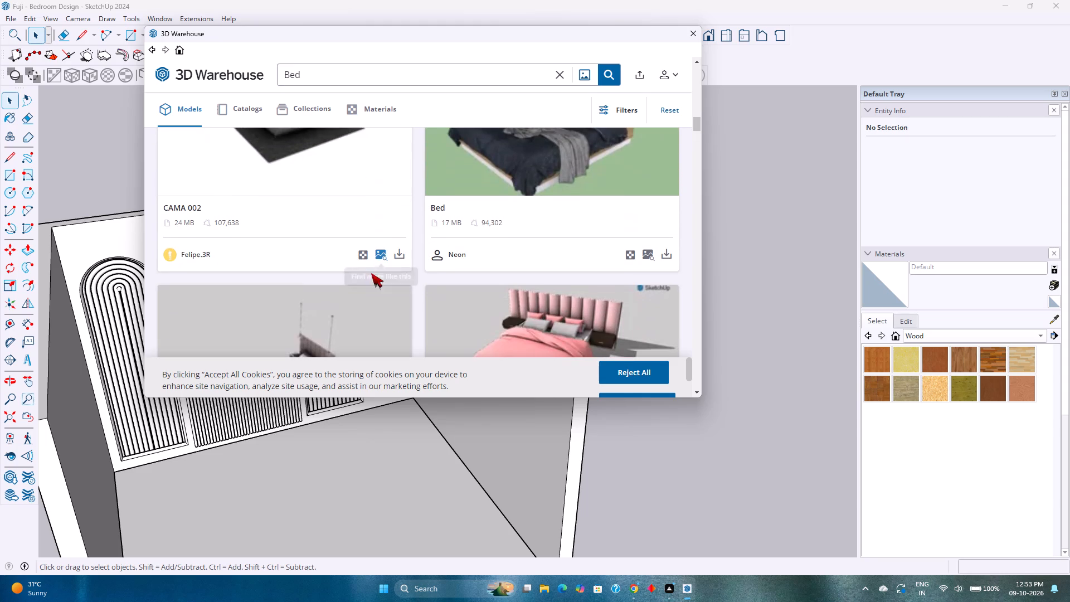
pyautogui.click(401, 259)
pyautogui.click(390, 228)
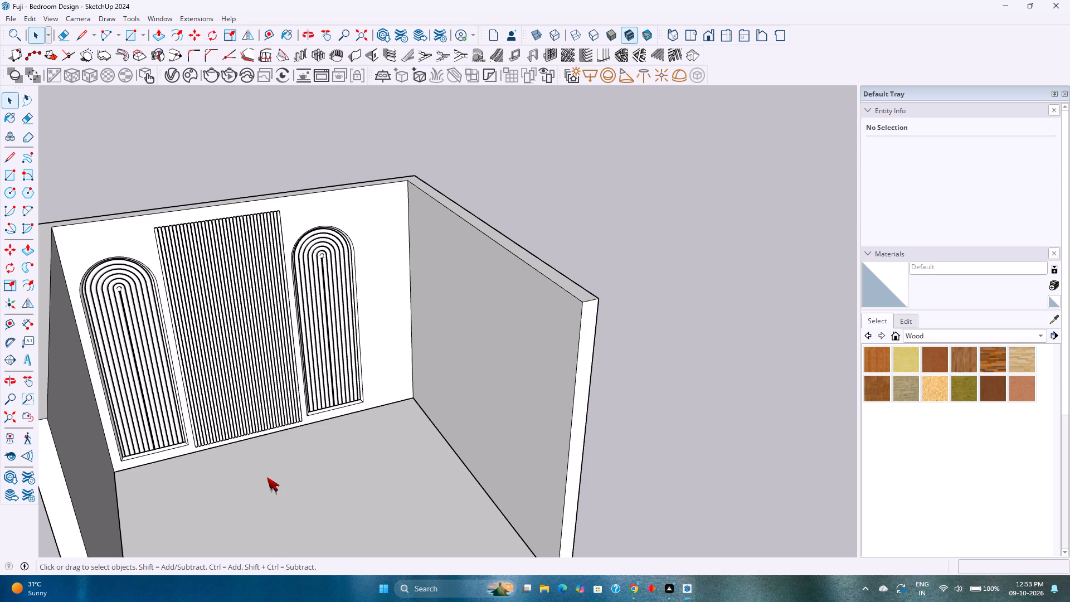
# Place the CAMA 002 bed set on the room floor with its headboard towards the fluted panel wall.
pyautogui.scroll(-5, 274, 472)
pyautogui.scroll(-3, 474, 396)
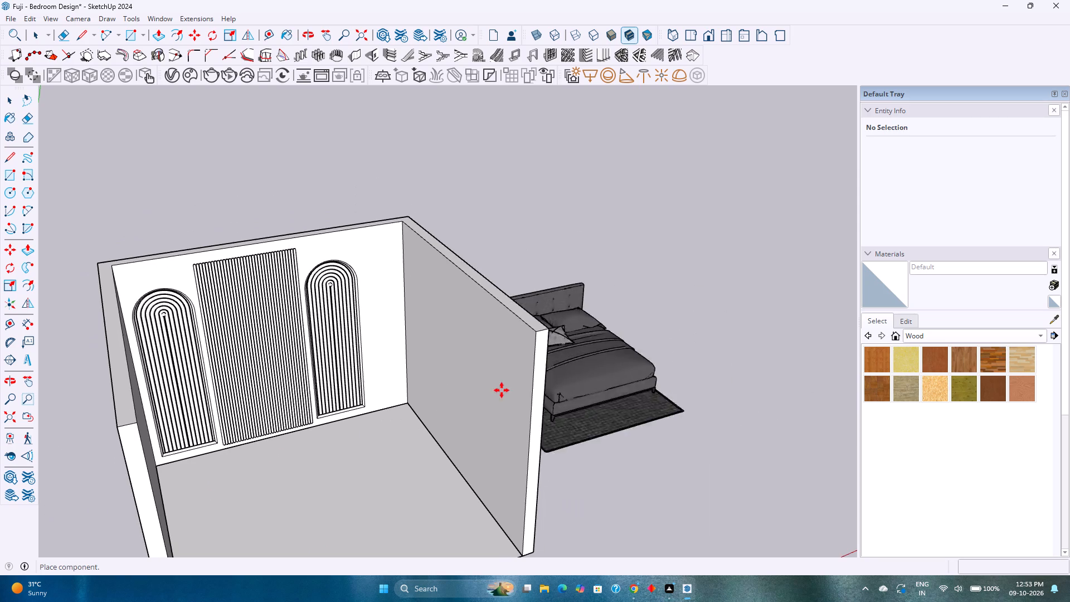
pyautogui.scroll(-1, 330, 468)
pyautogui.keyDown('shift'); pyautogui.moveTo(330, 467); pyautogui.dragTo(338, 455, button='middle'); pyautogui.keyUp('shift')
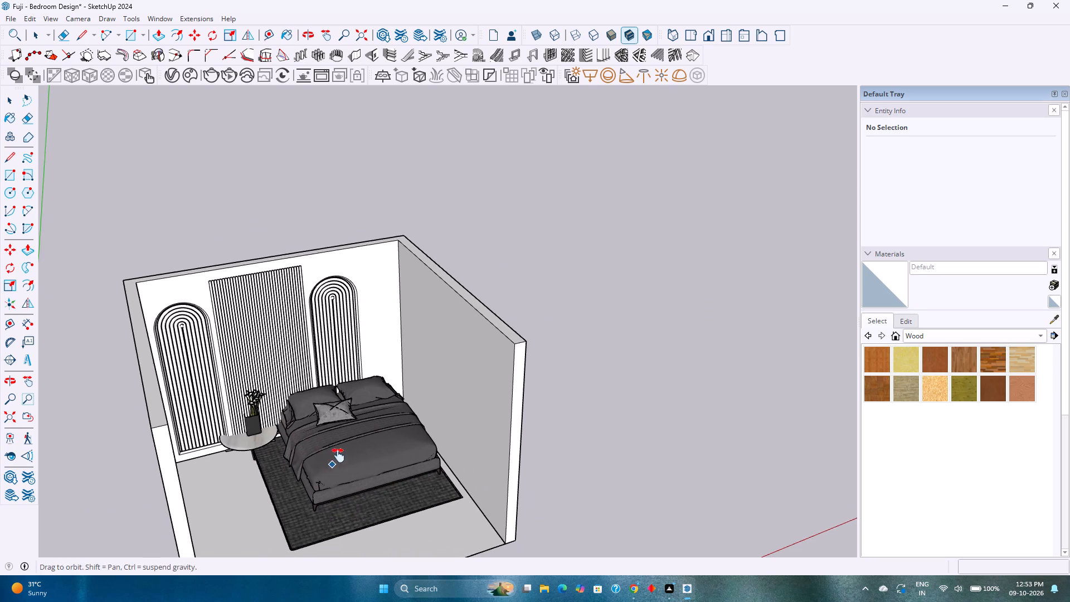
pyautogui.keyDown('shift'); pyautogui.moveTo(338, 455); pyautogui.dragTo(370, 418, button='middle'); pyautogui.keyUp('shift')
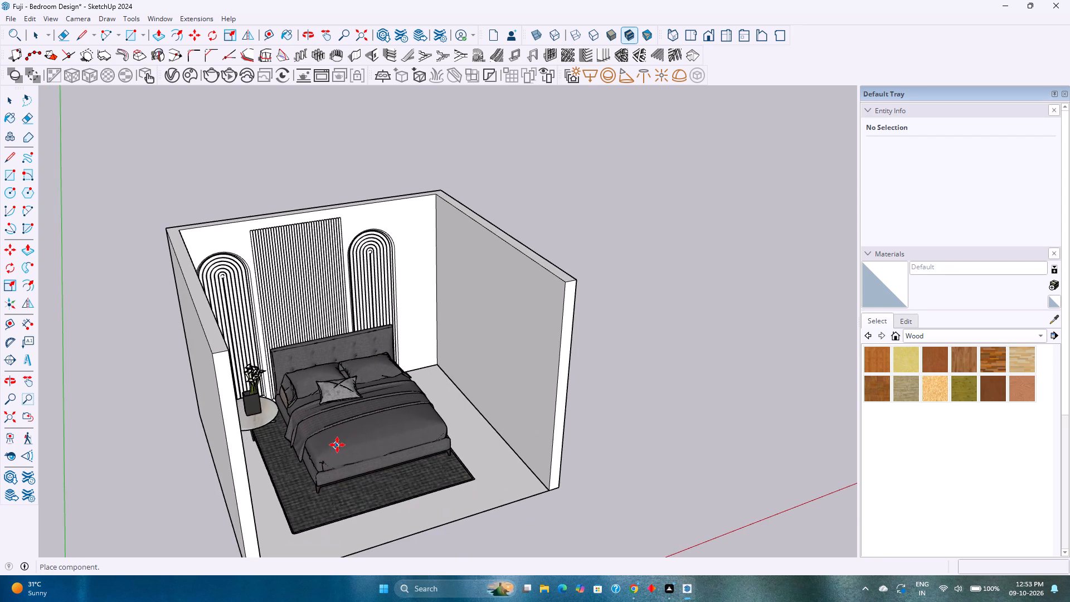
pyautogui.click(330, 444)
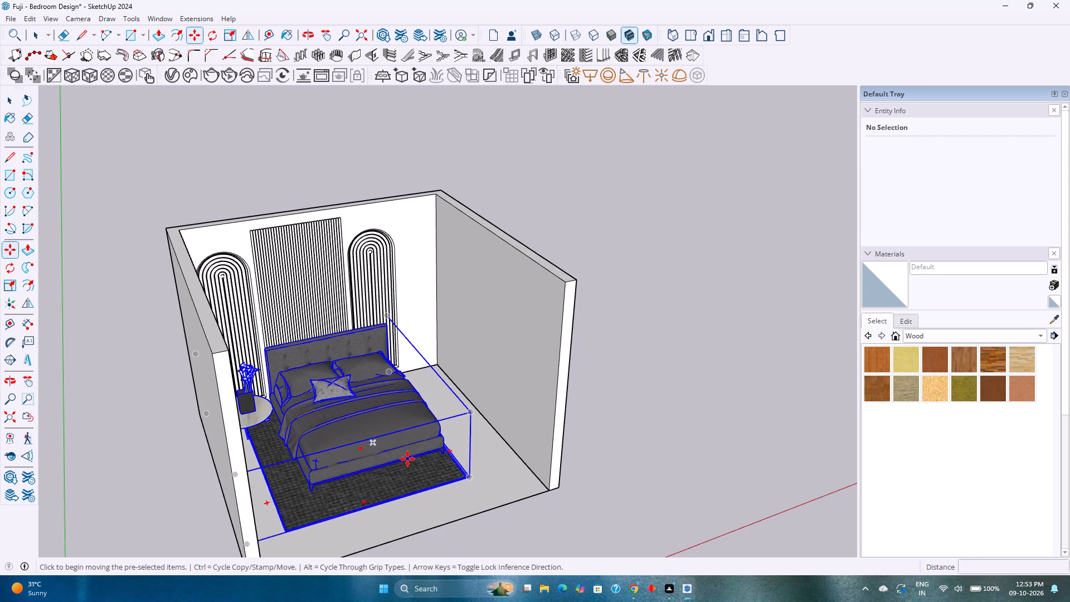
# Cut the CAMA 002 bed and paste one copy inside the room group, on the floor near the fluted wall.
pyautogui.moveTo(409, 459); pyautogui.dragTo(276, 415, button='middle')
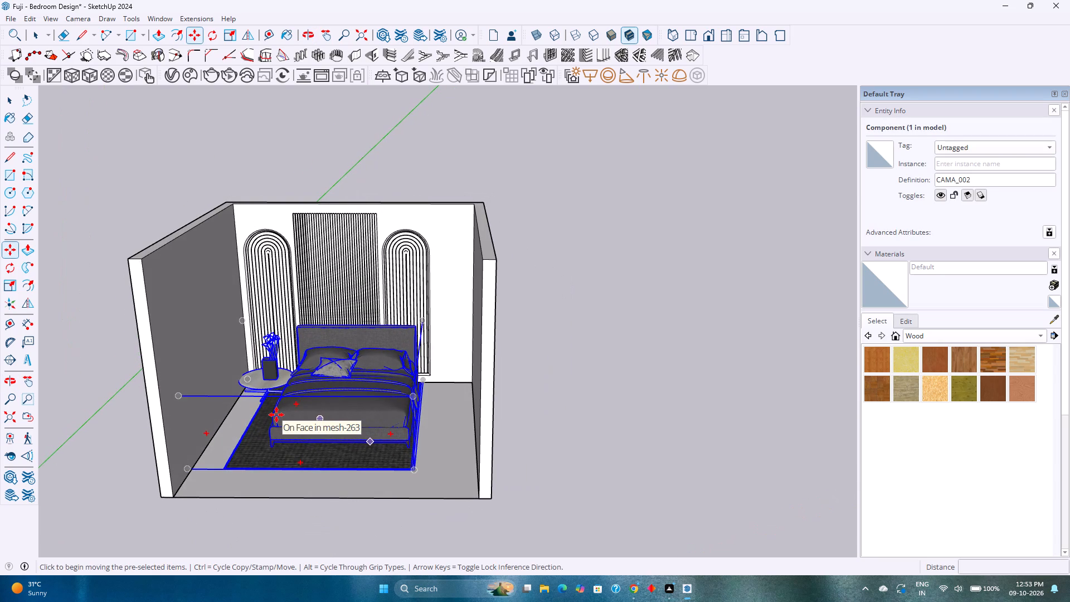
pyautogui.hotkey('ctrl', 'x')
pyautogui.press('space')
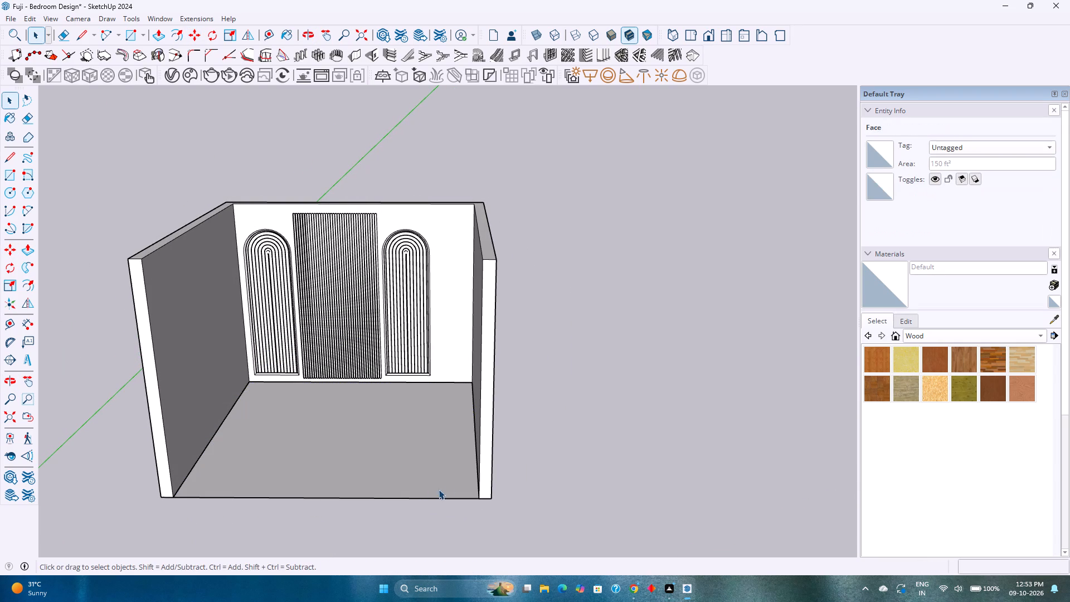
pyautogui.doubleClick(482, 457)
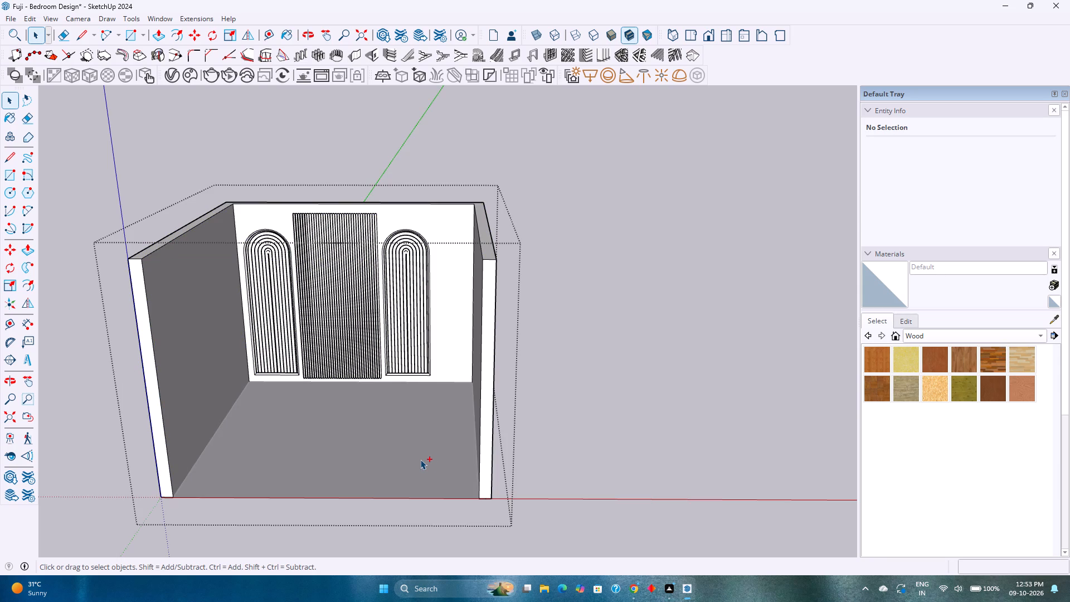
pyautogui.hotkey('ctrl', 'v')
pyautogui.hotkey('ctrl', 'v')
pyautogui.click(293, 437)
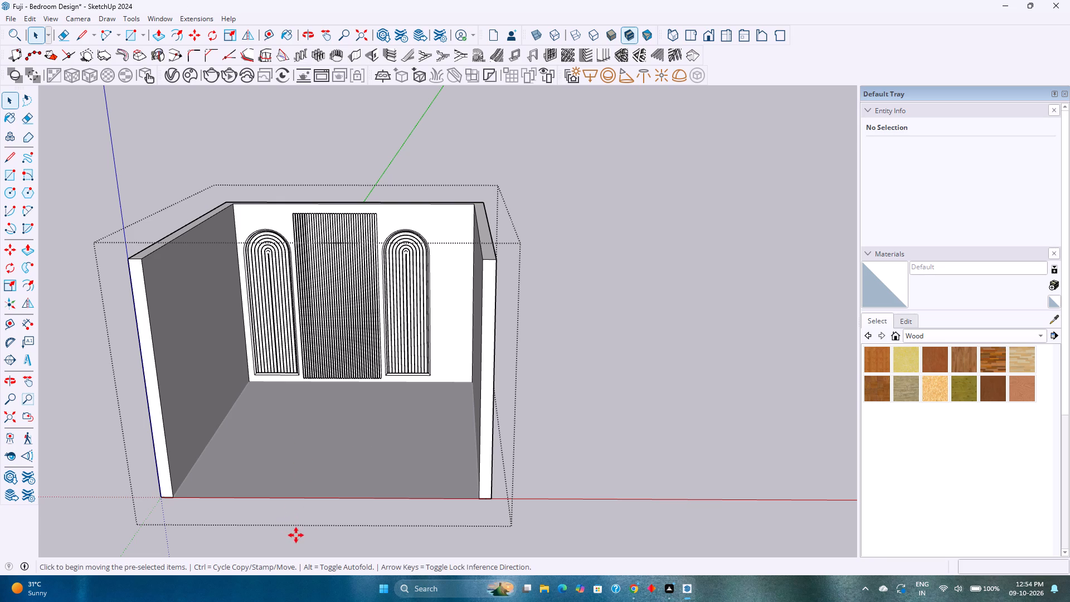
pyautogui.scroll(15, 315, 439)
pyautogui.scroll(-3, 290, 450)
pyautogui.scroll(3, 290, 450)
pyautogui.scroll(-3, 290, 450)
pyautogui.scroll(3, 290, 450)
pyautogui.scroll(-3, 290, 450)
pyautogui.scroll(2, 290, 450)
pyautogui.scroll(-2, 290, 450)
pyautogui.scroll(3, 290, 450)
pyautogui.scroll(-4, 290, 450)
pyautogui.scroll(3, 290, 450)
pyautogui.scroll(-3, 290, 450)
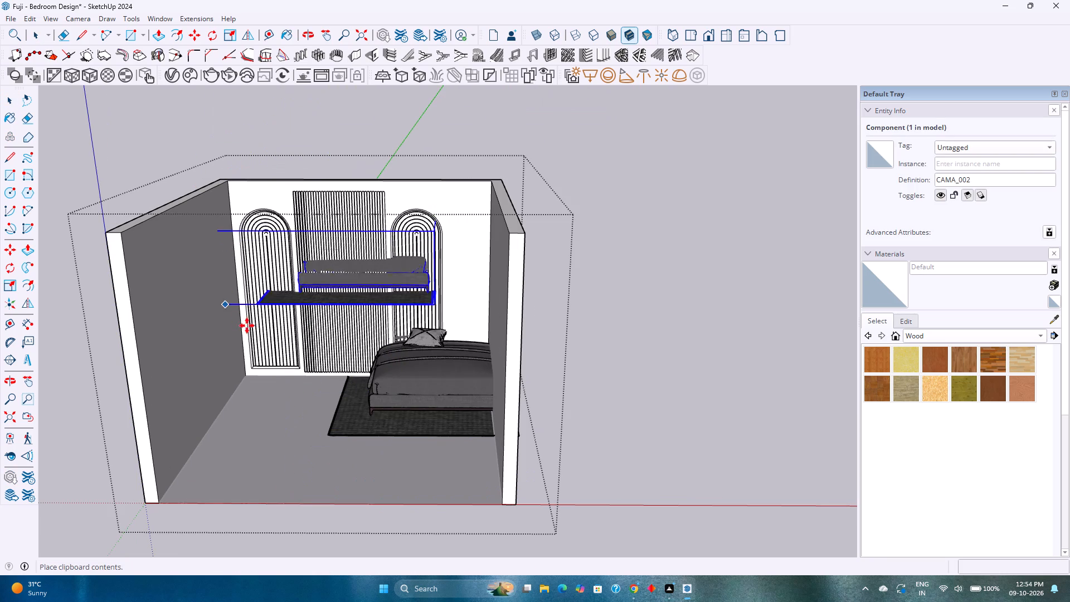
pyautogui.press('Escape')
pyautogui.press('space')
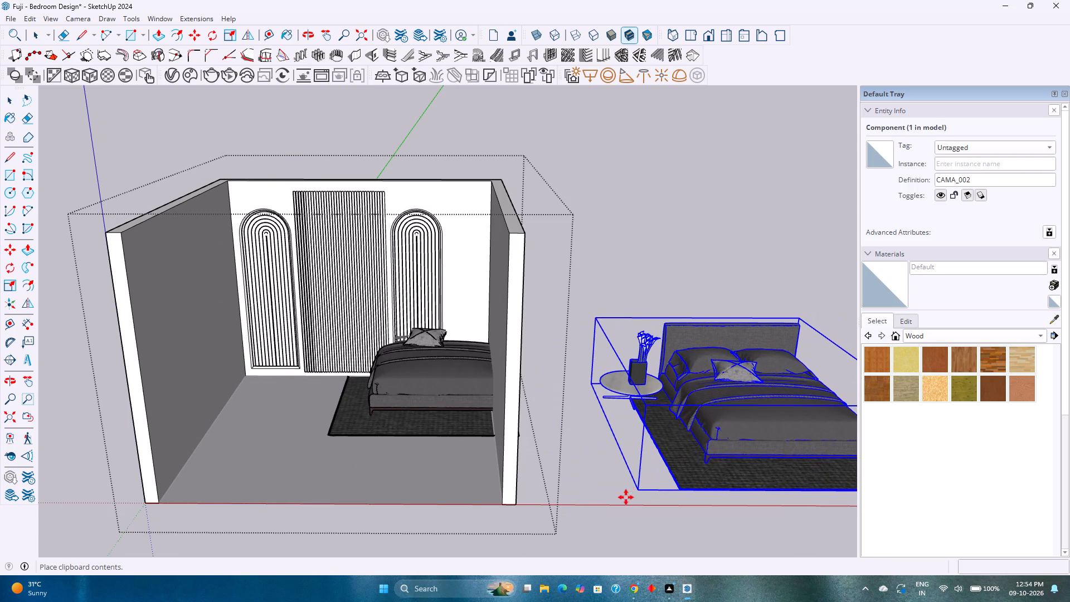
# Move the CAMA_002 bed set about 5' 3" across the floor so it sits fully inside the room, clear of the side wall.
pyautogui.moveTo(377, 441); pyautogui.dragTo(482, 486, button='middle')
pyautogui.scroll(2, 396, 453)
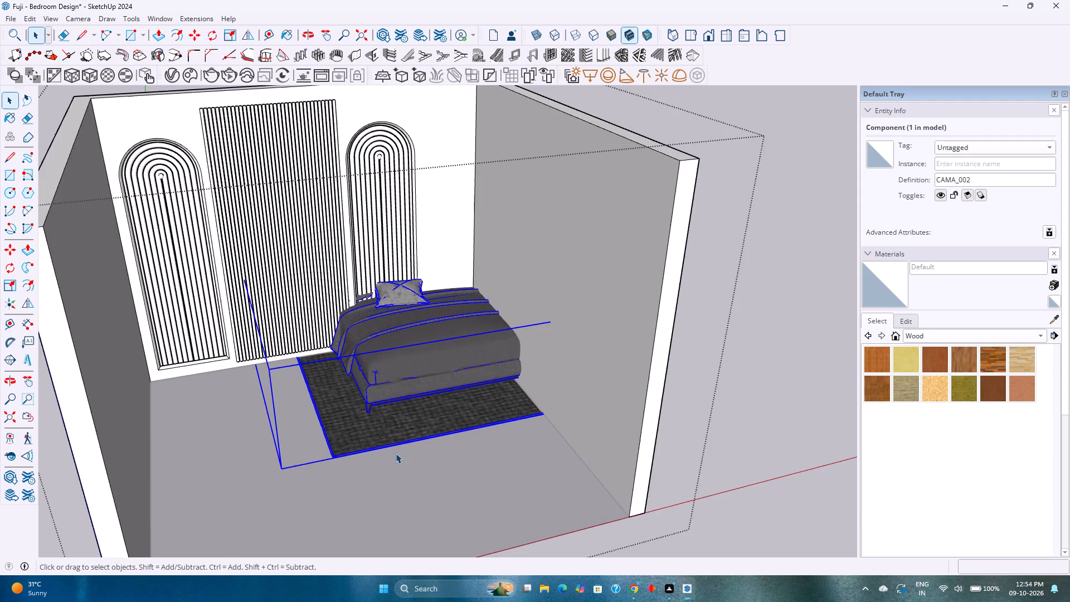
pyautogui.scroll(4, 396, 453)
pyautogui.moveTo(369, 459); pyautogui.dragTo(437, 564, button='middle')
pyautogui.scroll(2, 338, 469)
pyautogui.moveTo(338, 469); pyautogui.dragTo(425, 580, button='middle')
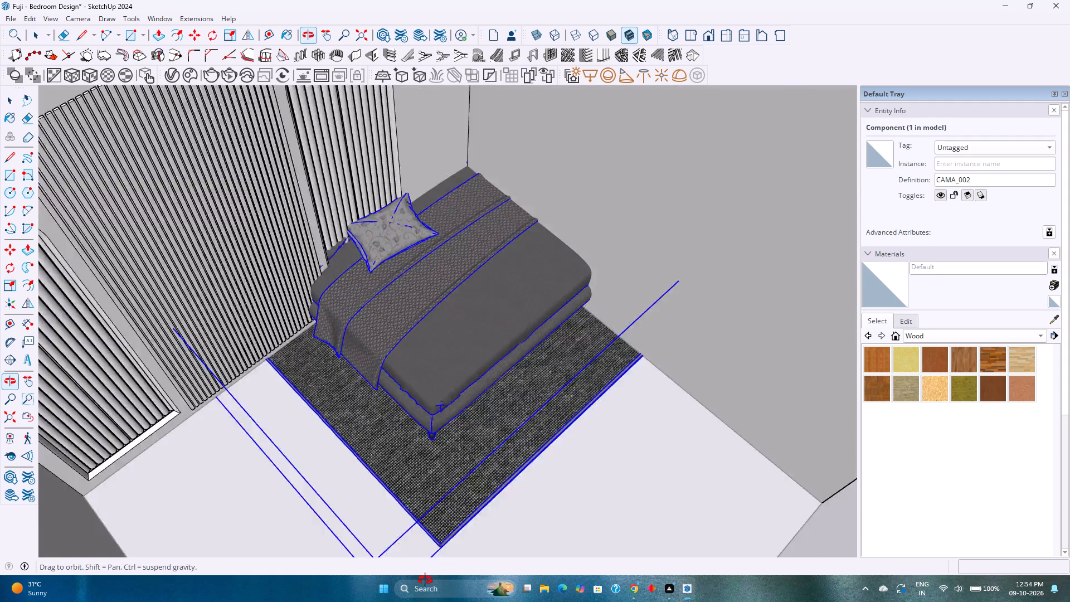
pyautogui.moveTo(425, 580); pyautogui.dragTo(410, 517, button='middle')
pyautogui.moveTo(461, 460); pyautogui.dragTo(310, 448, button='middle')
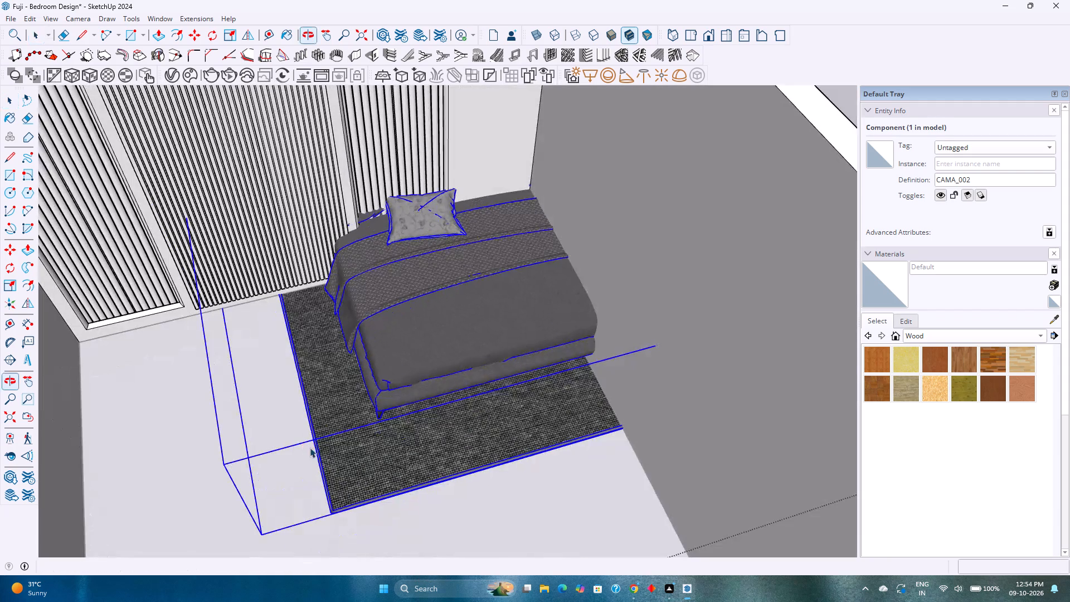
pyautogui.press('m')
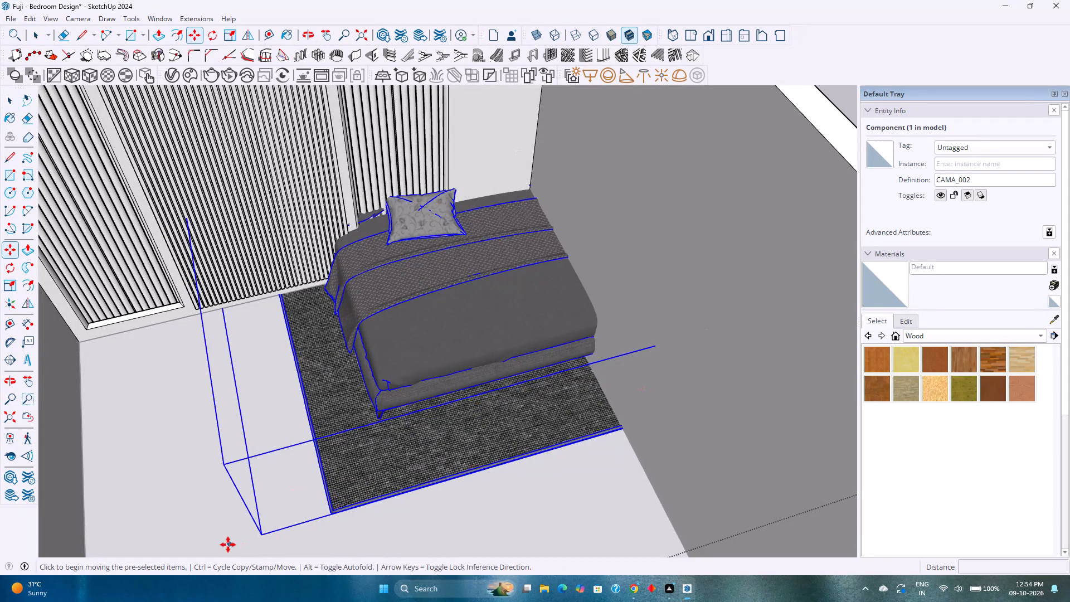
pyautogui.click(264, 537)
pyautogui.scroll(-4, 266, 526)
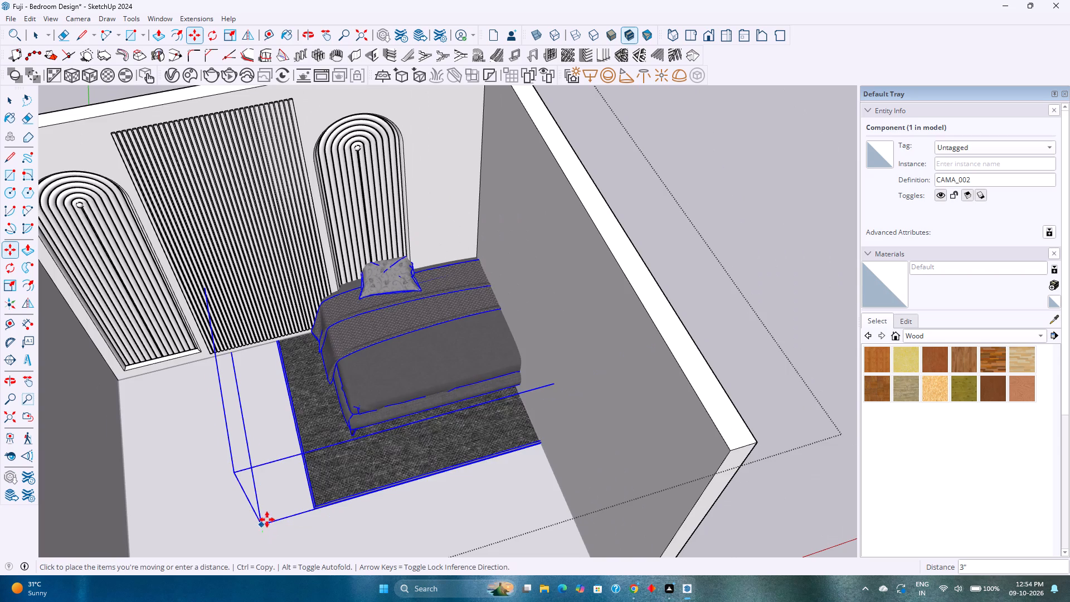
pyautogui.keyDown('shift'); pyautogui.moveTo(267, 519); pyautogui.dragTo(324, 433, button='middle'); pyautogui.keyUp('shift')
pyautogui.scroll(-5, 269, 492)
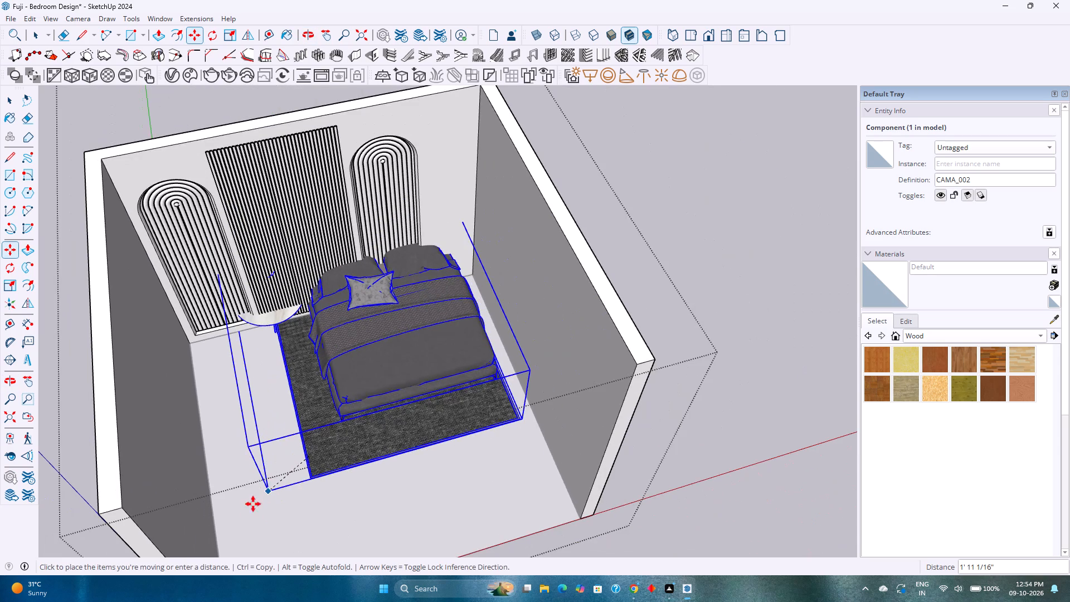
pyautogui.keyDown('shift'); pyautogui.moveTo(241, 520); pyautogui.dragTo(251, 455, button='middle'); pyautogui.keyUp('shift')
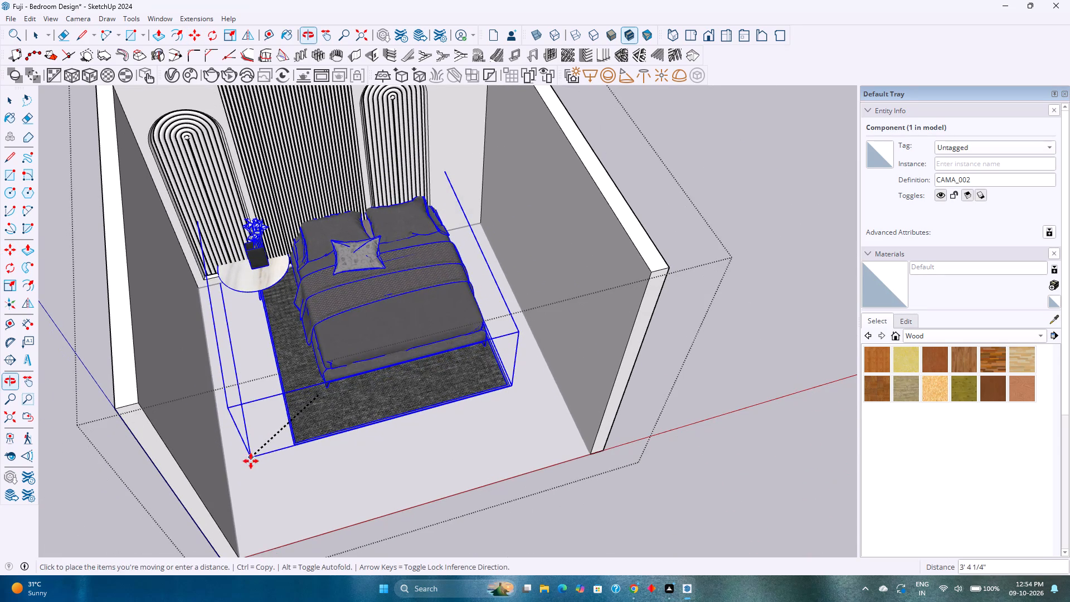
pyautogui.click(244, 518)
# Open the bed component for editing and delete the round coffee table and the flower vase beside the bed.
pyautogui.moveTo(313, 511); pyautogui.dragTo(206, 434, button='middle')
pyautogui.scroll(4, 345, 405)
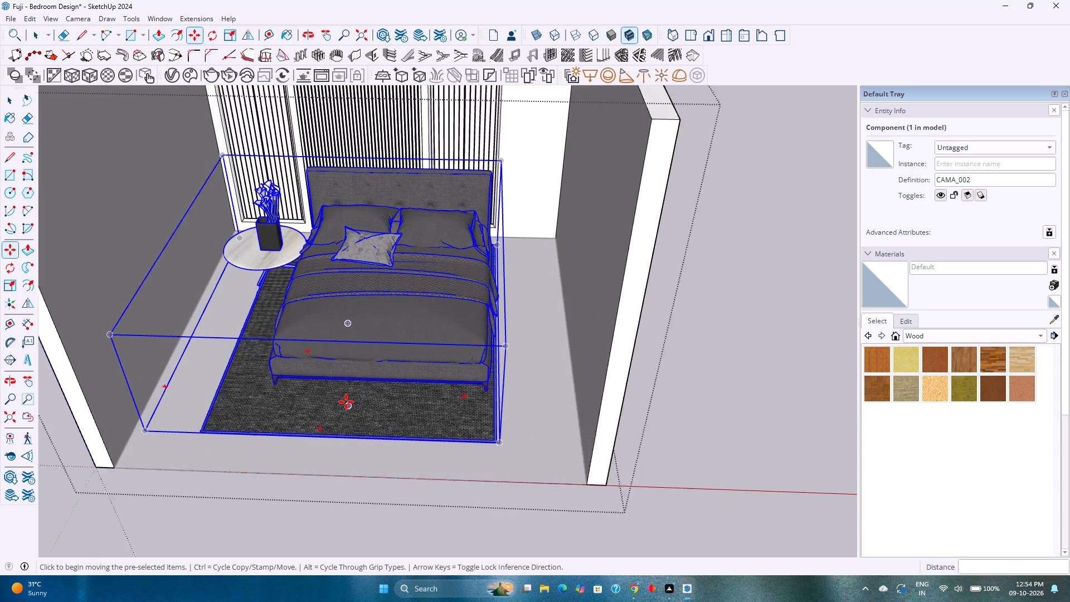
pyautogui.keyDown('shift'); pyautogui.moveTo(356, 328); pyautogui.dragTo(376, 473, button='middle'); pyautogui.keyUp('shift')
pyautogui.scroll(7, 349, 348)
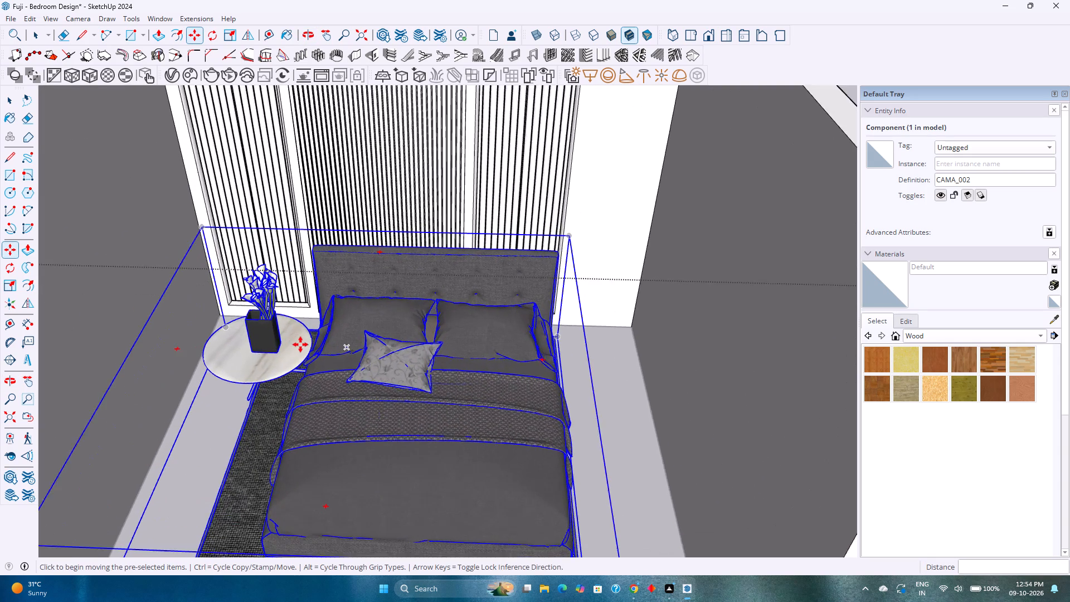
pyautogui.moveTo(300, 344); pyautogui.dragTo(679, 516, button='middle')
pyautogui.scroll(-2, 461, 432)
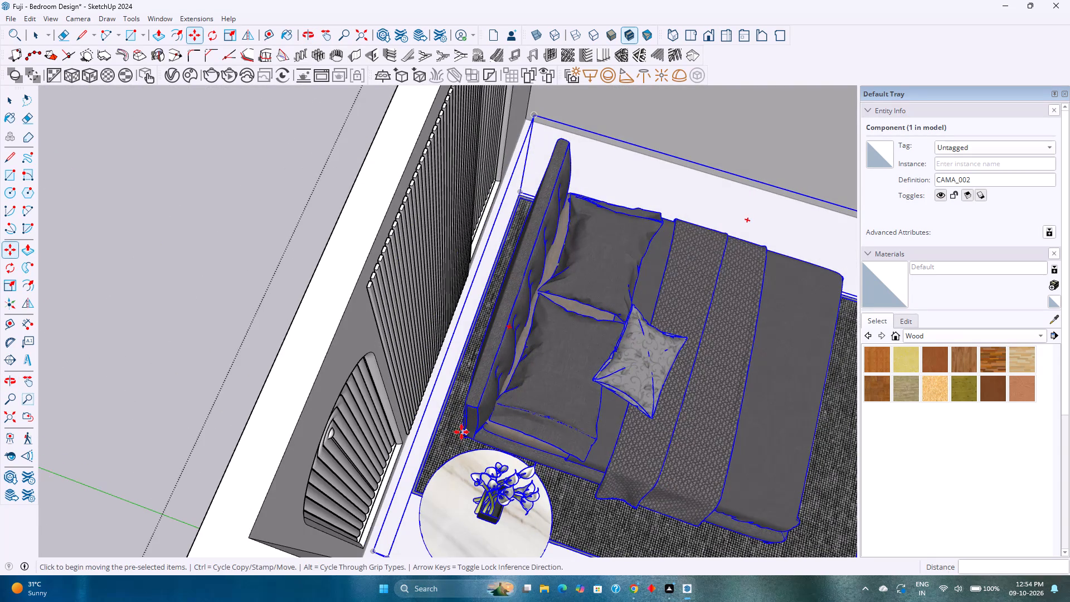
pyautogui.scroll(-1, 461, 432)
pyautogui.moveTo(461, 432); pyautogui.dragTo(166, 320, button='middle')
pyautogui.press('space')
pyautogui.doubleClick(308, 437)
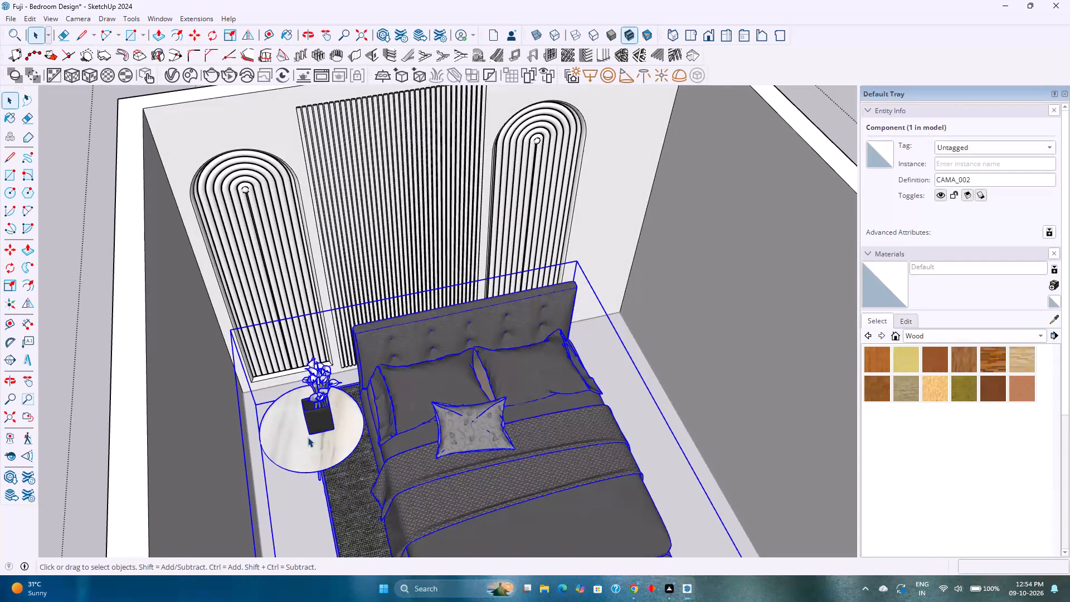
pyautogui.moveTo(340, 462); pyautogui.dragTo(296, 415, button='middle')
pyautogui.click(296, 414)
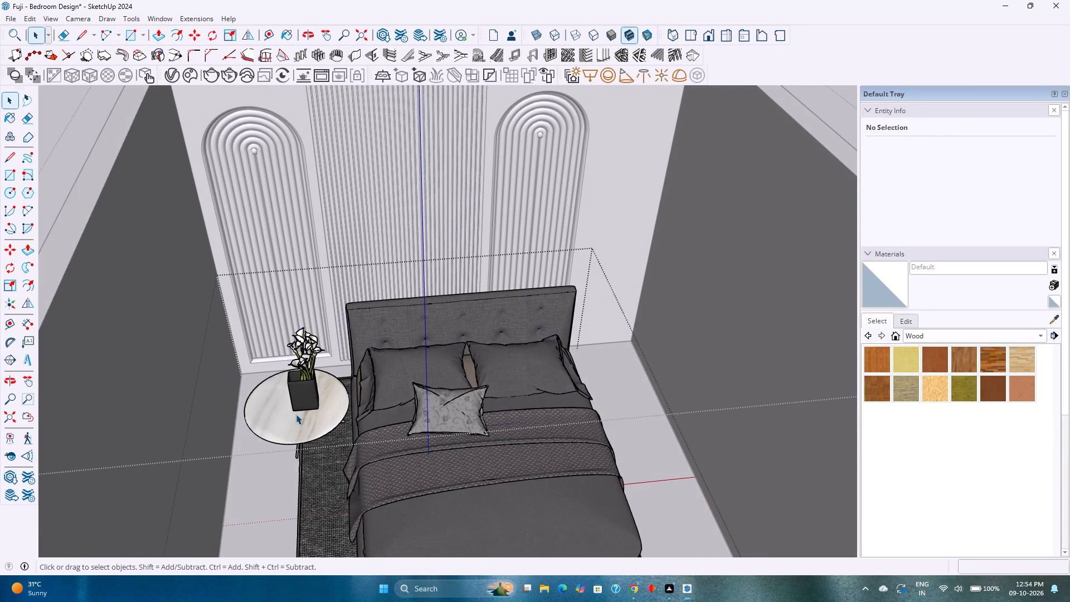
pyautogui.doubleClick(296, 414)
pyautogui.click(296, 414)
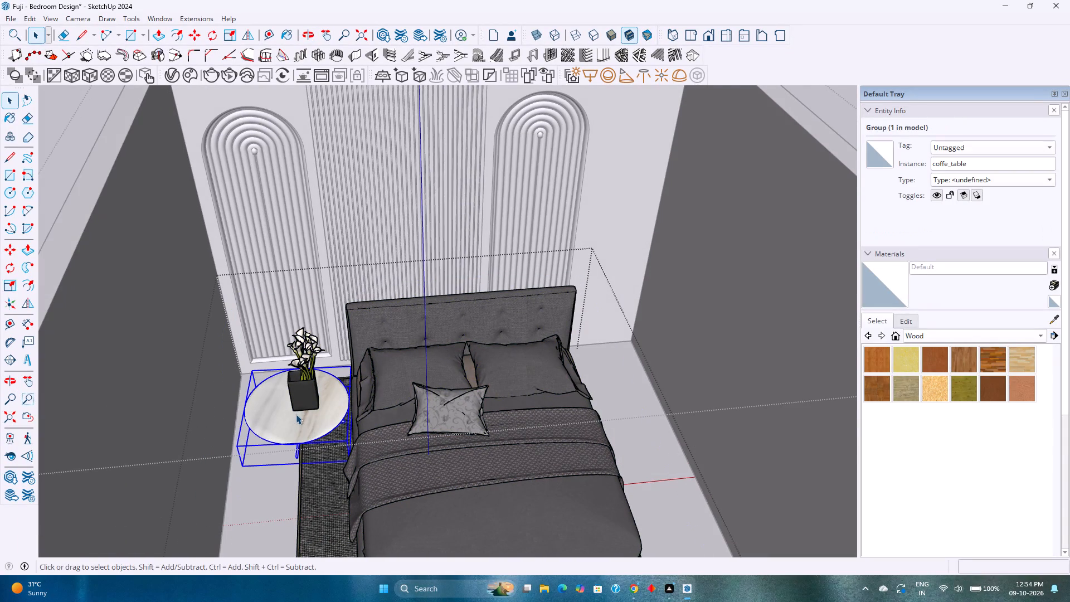
pyautogui.press('Delete')
pyautogui.click(299, 399)
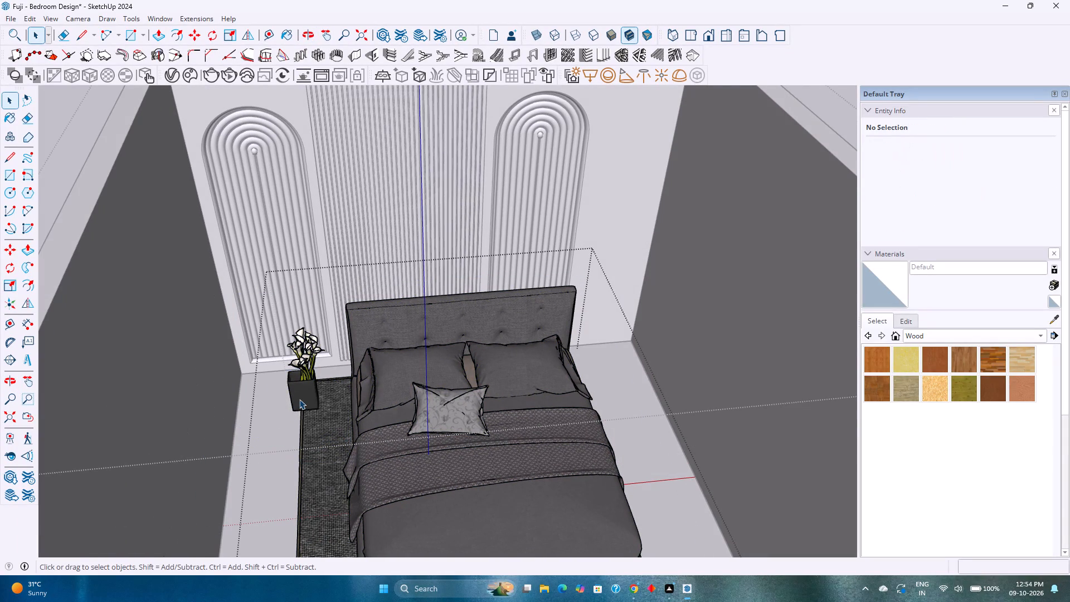
pyautogui.press('Delete')
# Move the Bed group about 7 3/16" sideways on the carpet to even out the carpet margins on both sides.
pyautogui.scroll(-2, 386, 475)
pyautogui.moveTo(385, 474); pyautogui.dragTo(345, 368, button='middle')
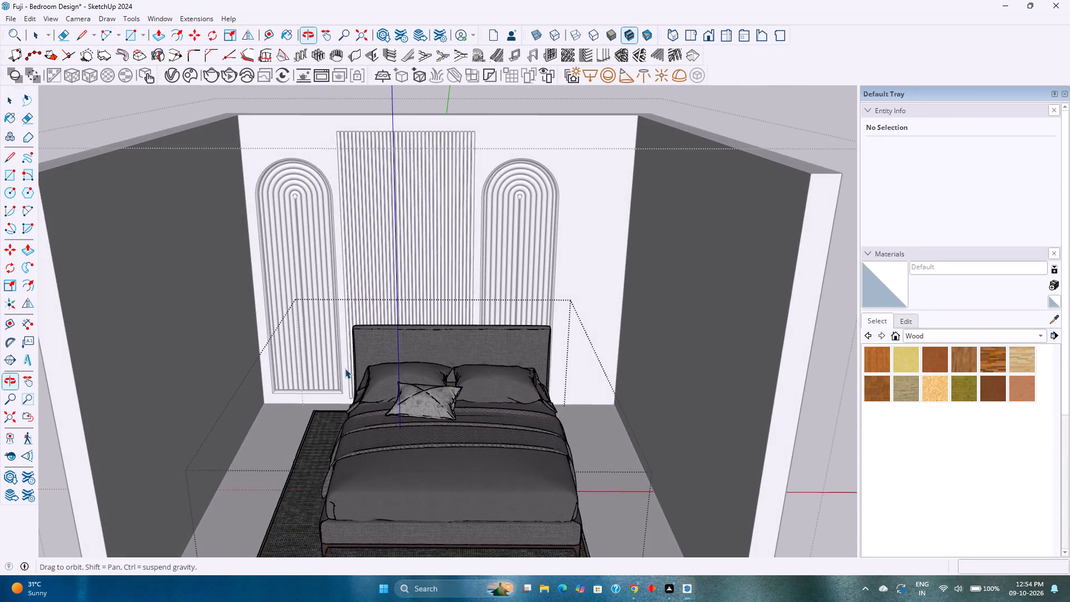
pyautogui.scroll(-2, 345, 368)
pyautogui.click(390, 467)
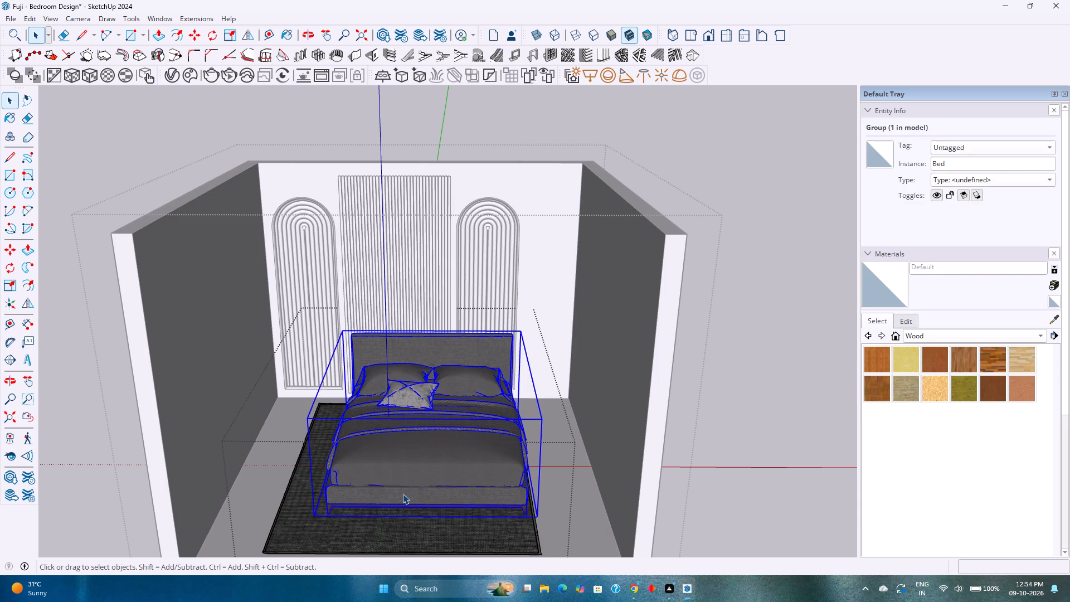
pyautogui.press('Left')
pyautogui.scroll(-2, 416, 505)
pyautogui.keyDown('shift'); pyautogui.moveTo(416, 504); pyautogui.dragTo(425, 416, button='middle'); pyautogui.keyUp('shift')
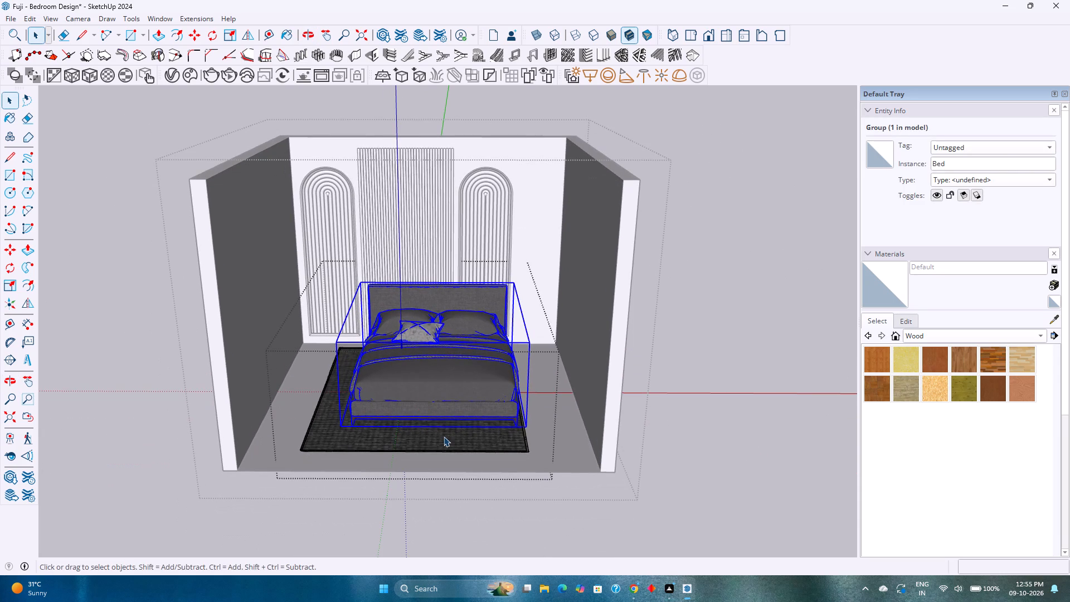
pyautogui.press('m')
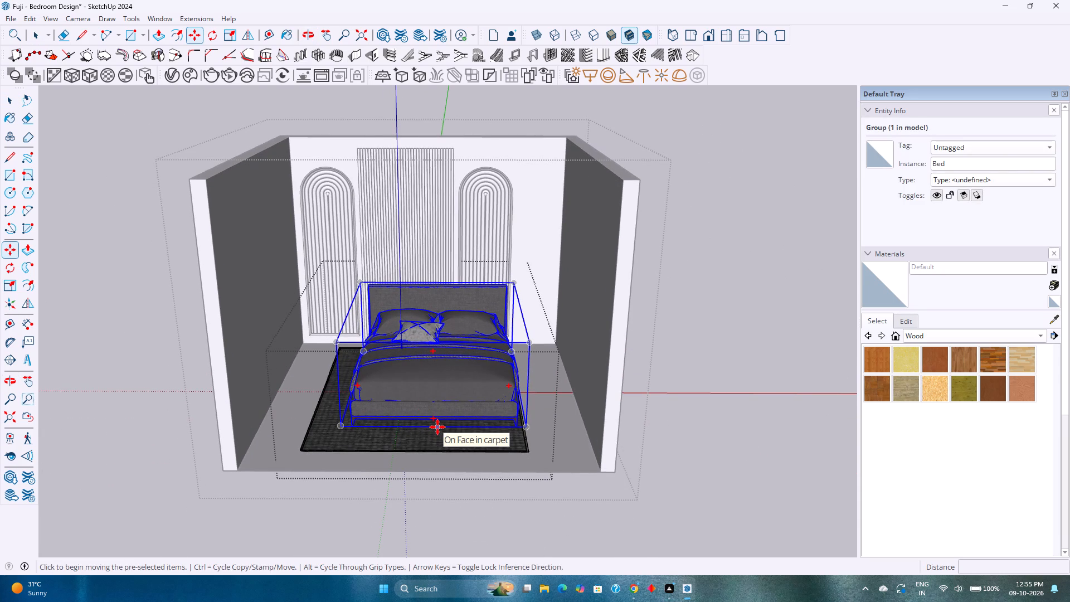
pyautogui.click(437, 427)
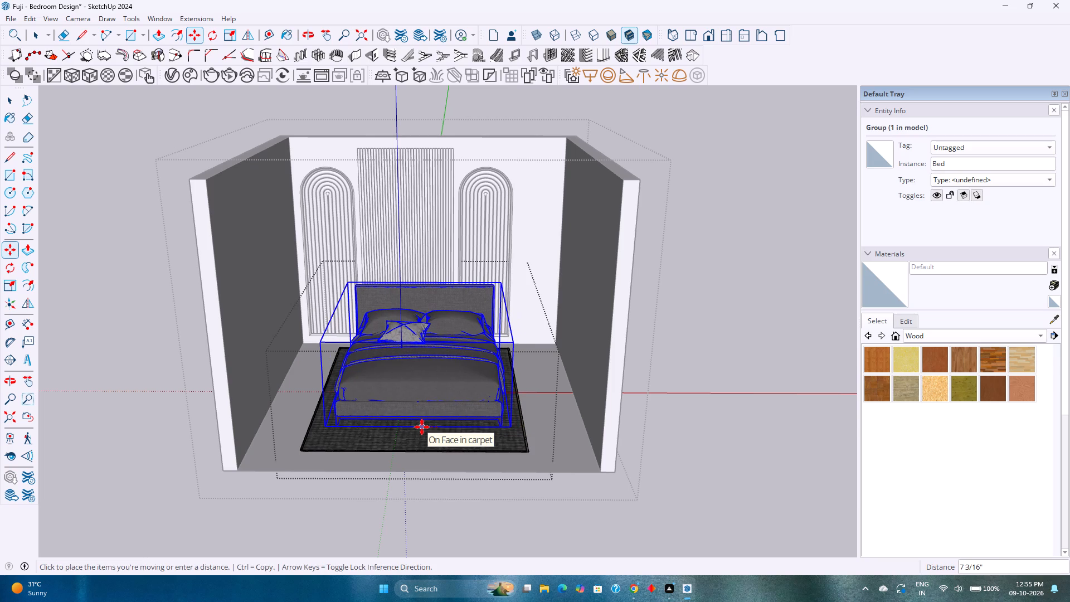
pyautogui.click(422, 427)
# Fine-tune the Bed group's sideways position on the carpet from a front view and close the bed component.
pyautogui.moveTo(401, 458); pyautogui.dragTo(410, 375, button='middle')
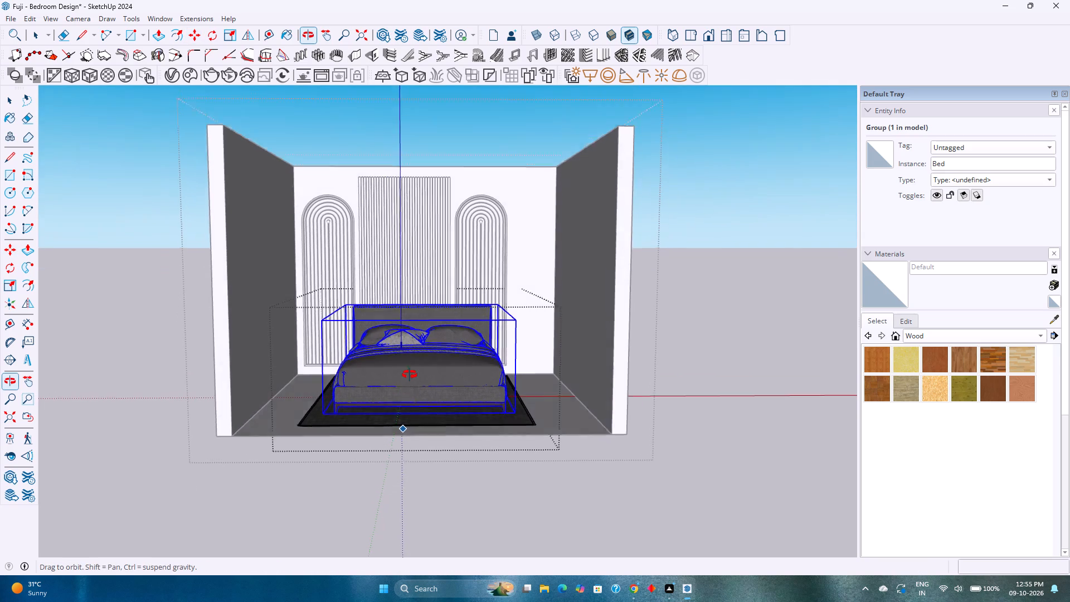
pyautogui.moveTo(410, 375); pyautogui.dragTo(410, 367, button='middle')
pyautogui.scroll(7, 393, 405)
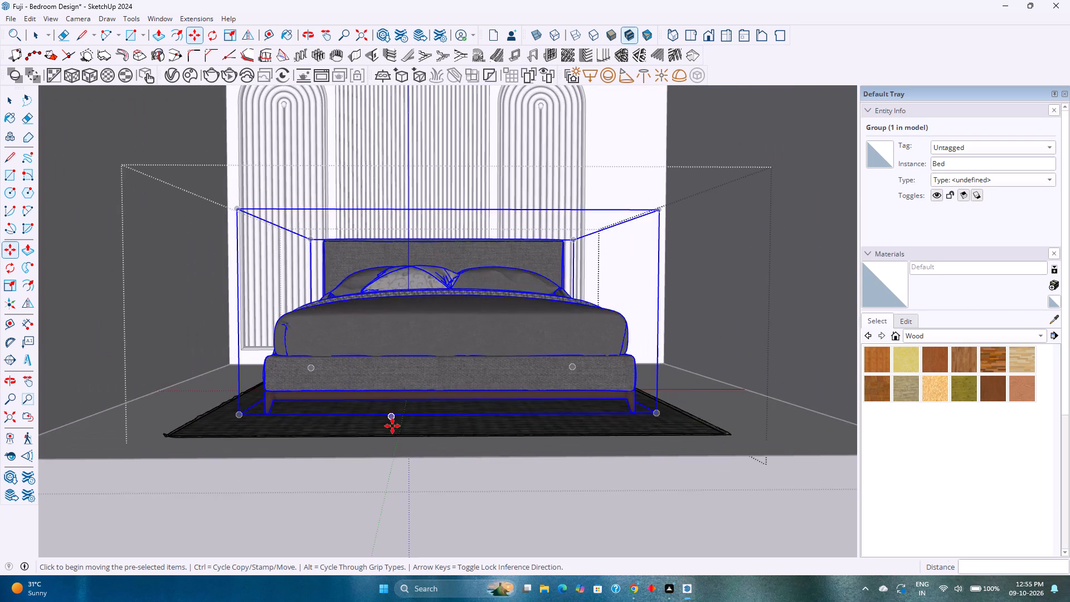
pyautogui.middleClick(393, 426)
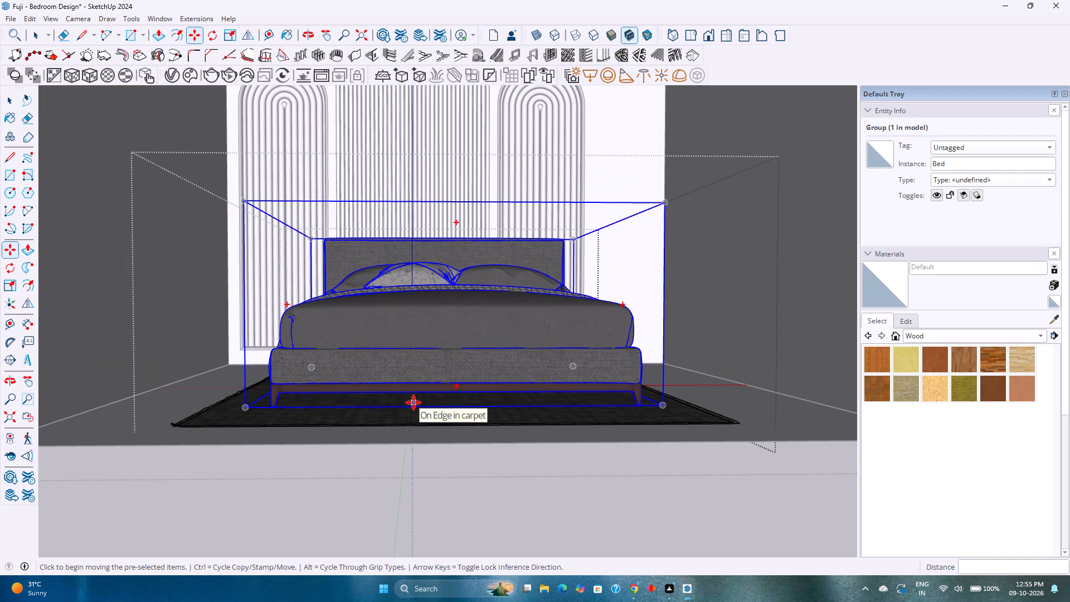
pyautogui.click(458, 389)
pyautogui.press('Escape')
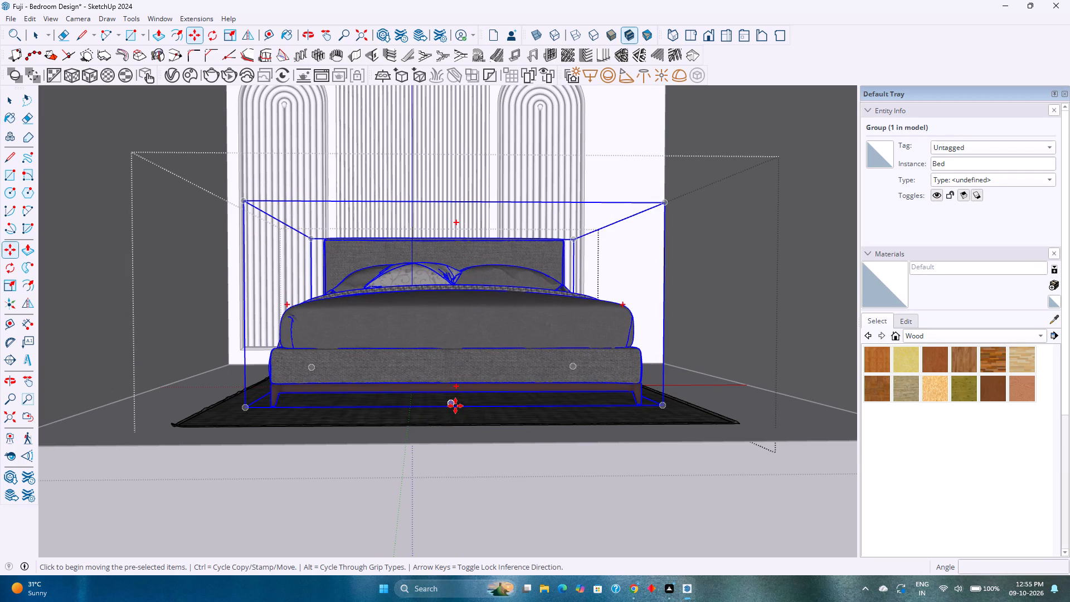
pyautogui.click(455, 408)
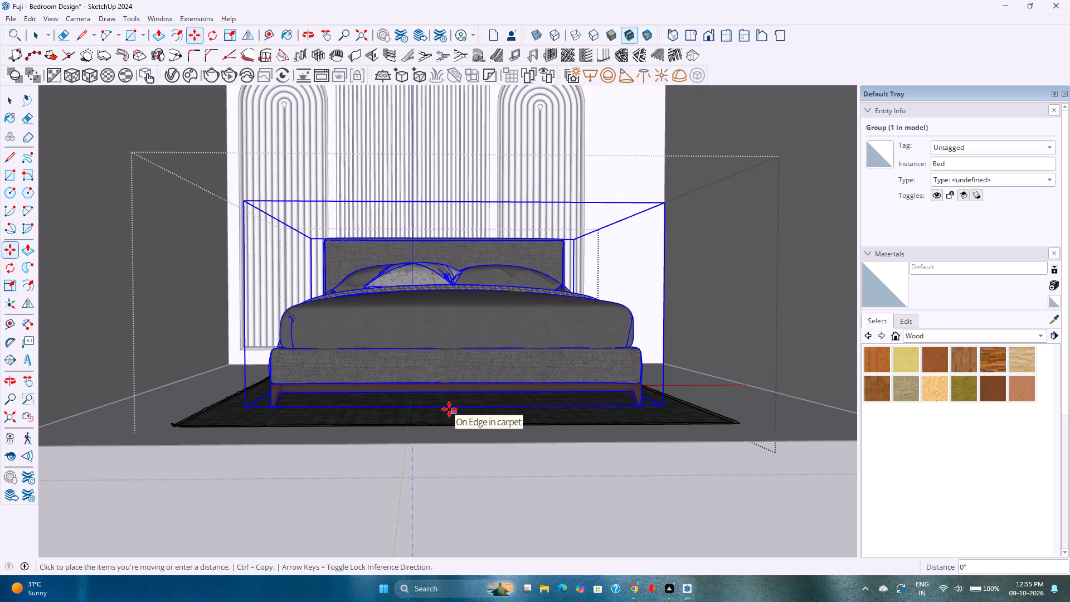
pyautogui.moveTo(449, 409); pyautogui.dragTo(452, 457, button='middle')
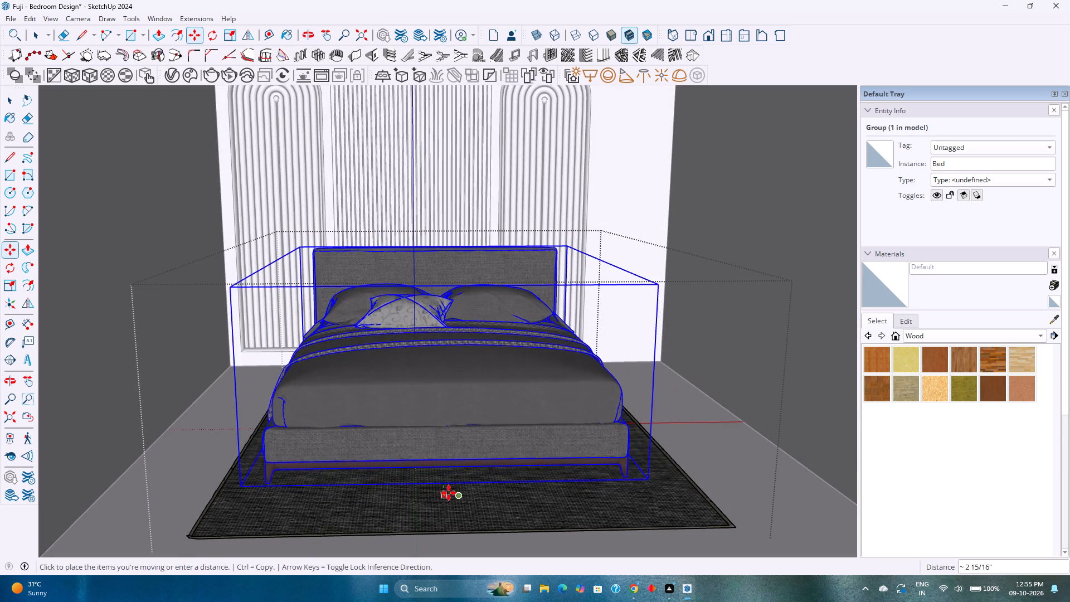
pyautogui.click(457, 494)
pyautogui.moveTo(463, 503); pyautogui.dragTo(450, 435, button='middle')
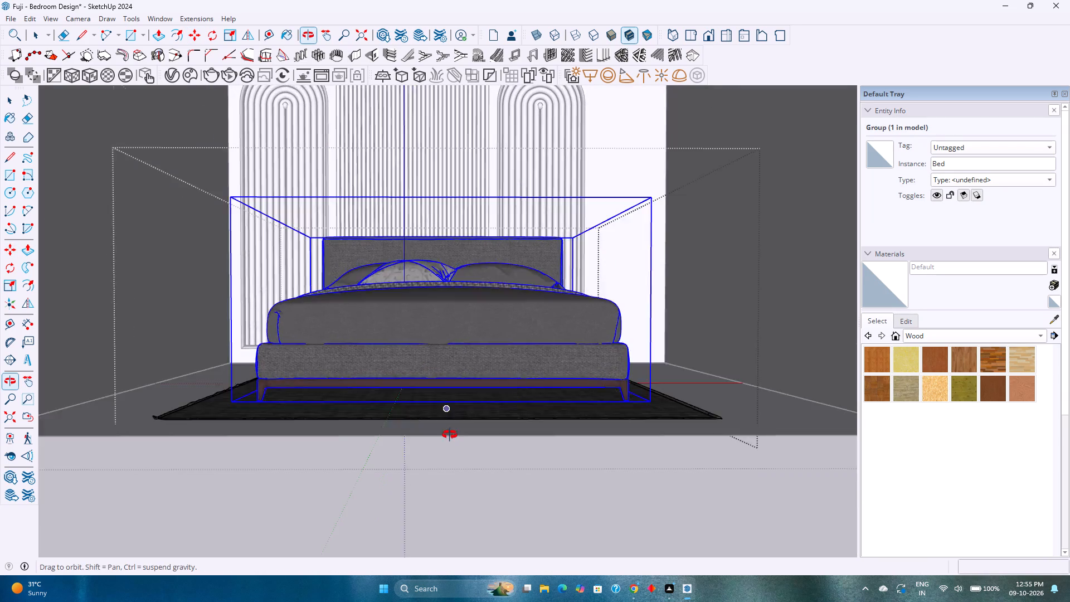
pyautogui.moveTo(450, 435); pyautogui.dragTo(440, 501, button='middle')
pyautogui.press('Escape')
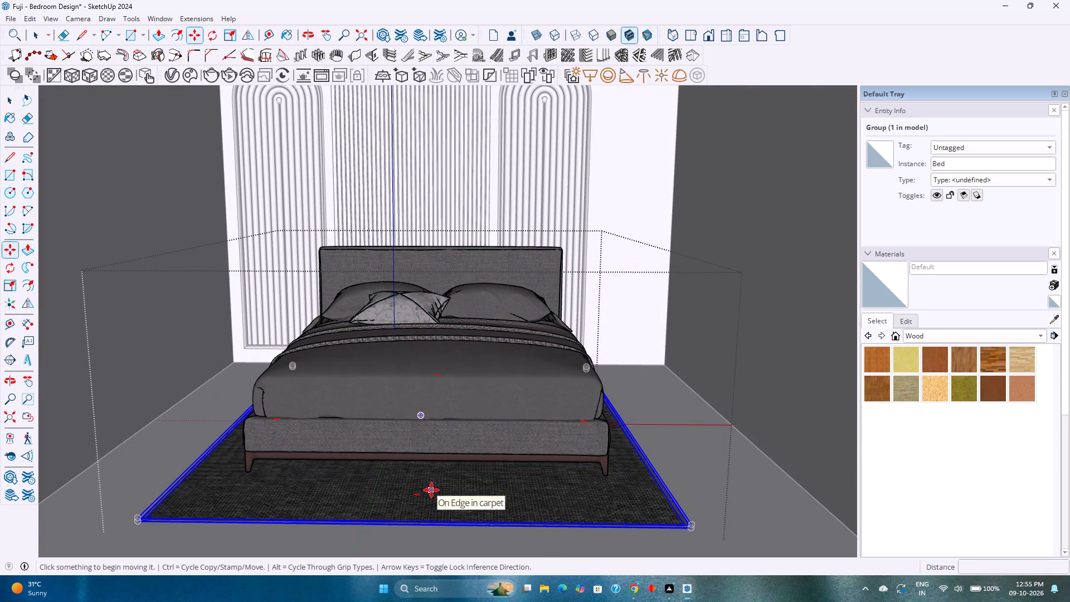
pyautogui.press('space')
pyautogui.press('Escape')
pyautogui.scroll(-3, 408, 447)
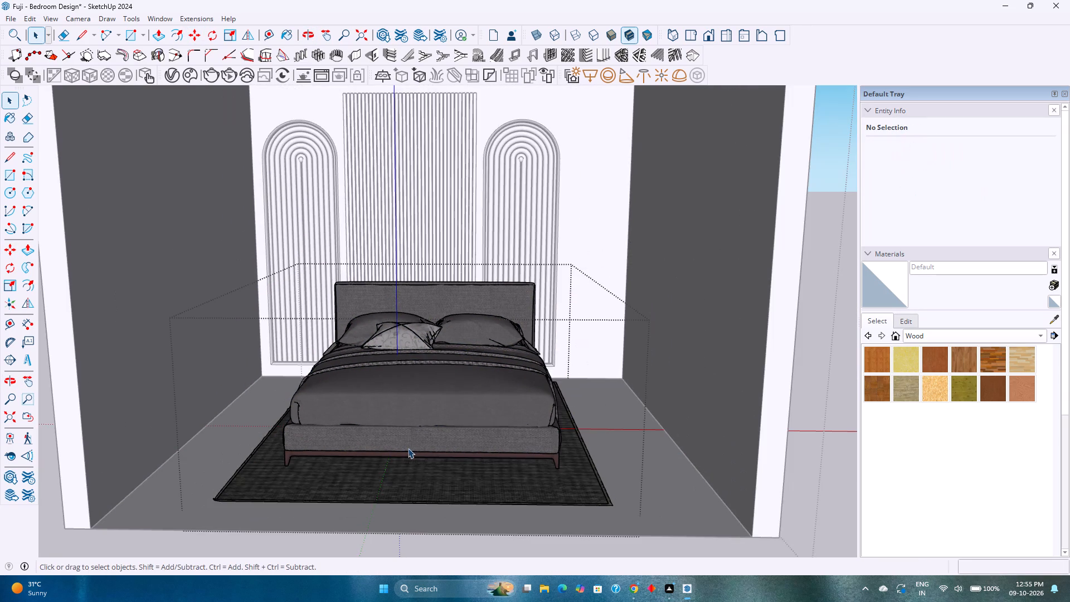
pyautogui.scroll(-1, 408, 448)
pyautogui.moveTo(408, 448); pyautogui.dragTo(411, 544, button='middle')
pyautogui.press('Escape')
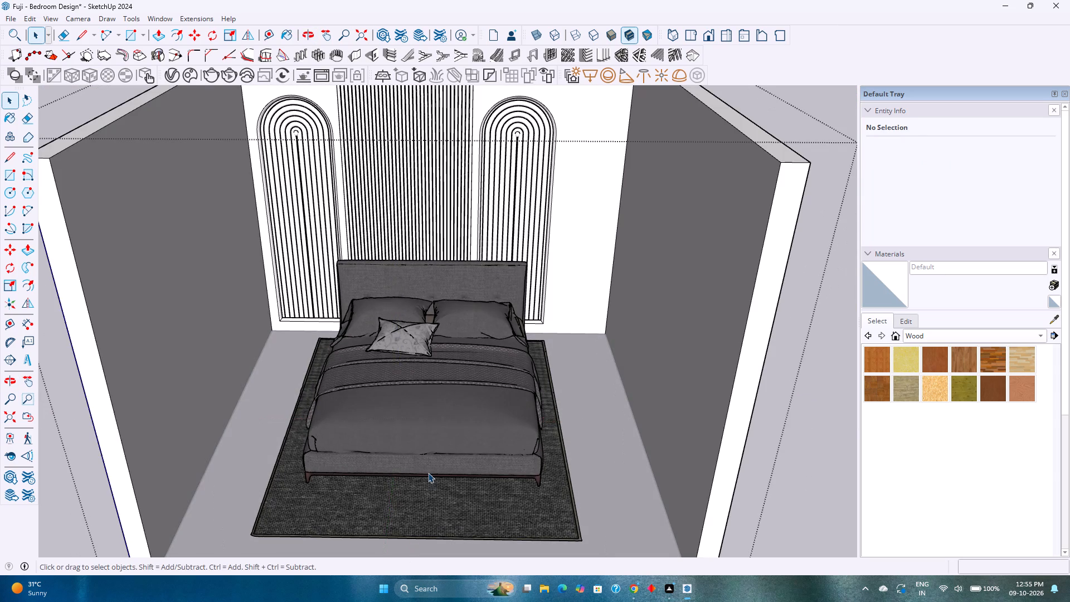
# Move the CAMA_002 bed set about 1' 1 5/8" back so its carpet's rear edge meets the base of the fluted wall.
pyautogui.scroll(-4, 408, 451)
pyautogui.click(408, 451)
pyautogui.moveTo(408, 443); pyautogui.dragTo(460, 589, button='middle')
pyautogui.scroll(5, 436, 380)
pyautogui.keyDown('shift'); pyautogui.moveTo(420, 340); pyautogui.dragTo(479, 444, button='middle'); pyautogui.keyUp('shift')
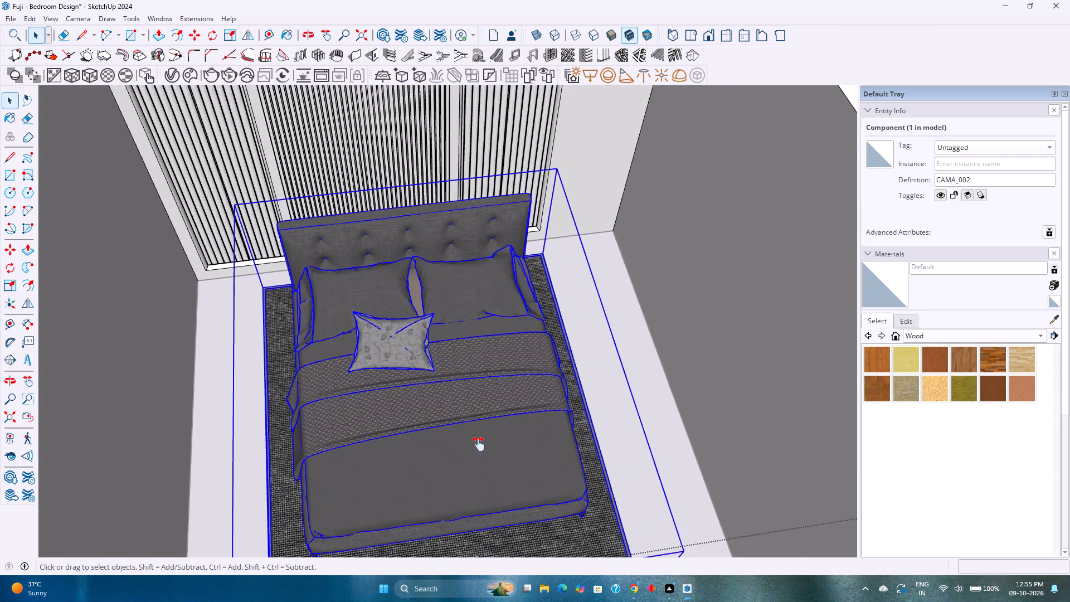
pyautogui.keyDown('shift'); pyautogui.moveTo(479, 444); pyautogui.dragTo(528, 571, button='middle'); pyautogui.keyUp('shift')
pyautogui.scroll(3, 504, 429)
pyautogui.keyDown('shift'); pyautogui.moveTo(504, 429); pyautogui.dragTo(469, 373, button='middle'); pyautogui.keyUp('shift')
pyautogui.moveTo(464, 381); pyautogui.dragTo(500, 471, button='middle')
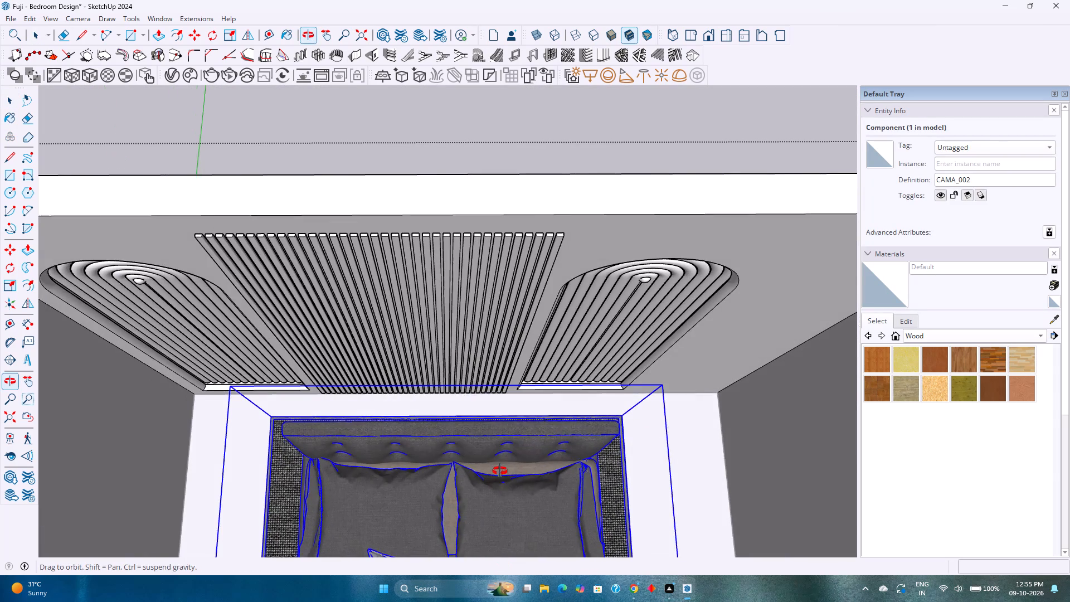
pyautogui.moveTo(500, 471); pyautogui.dragTo(499, 471, button='middle')
pyautogui.moveTo(435, 420); pyautogui.dragTo(384, 431, button='middle')
pyautogui.scroll(1, 416, 415)
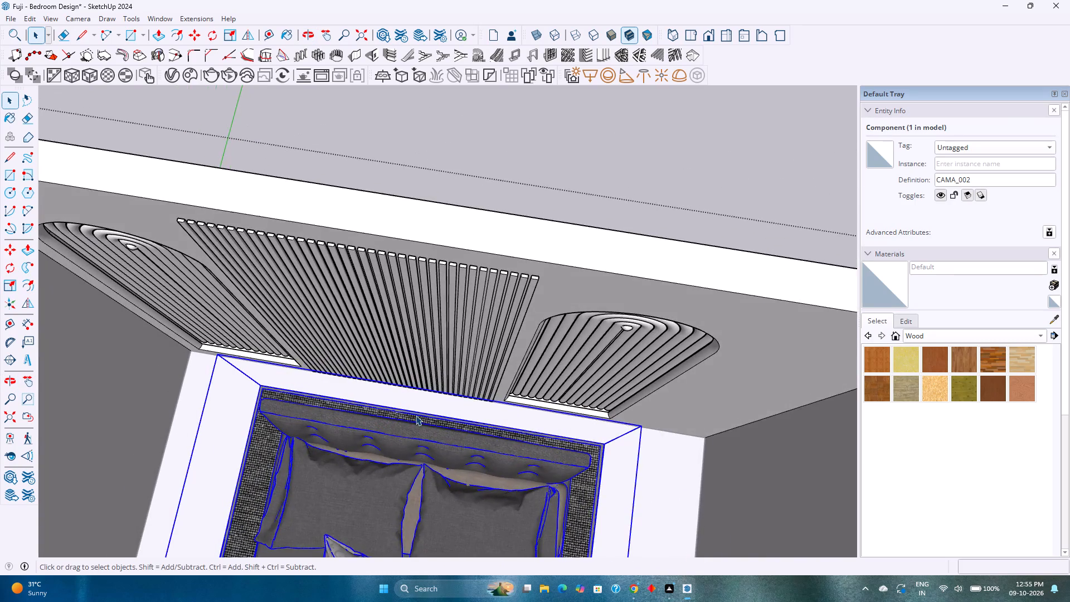
pyautogui.scroll(10, 416, 415)
pyautogui.press('m')
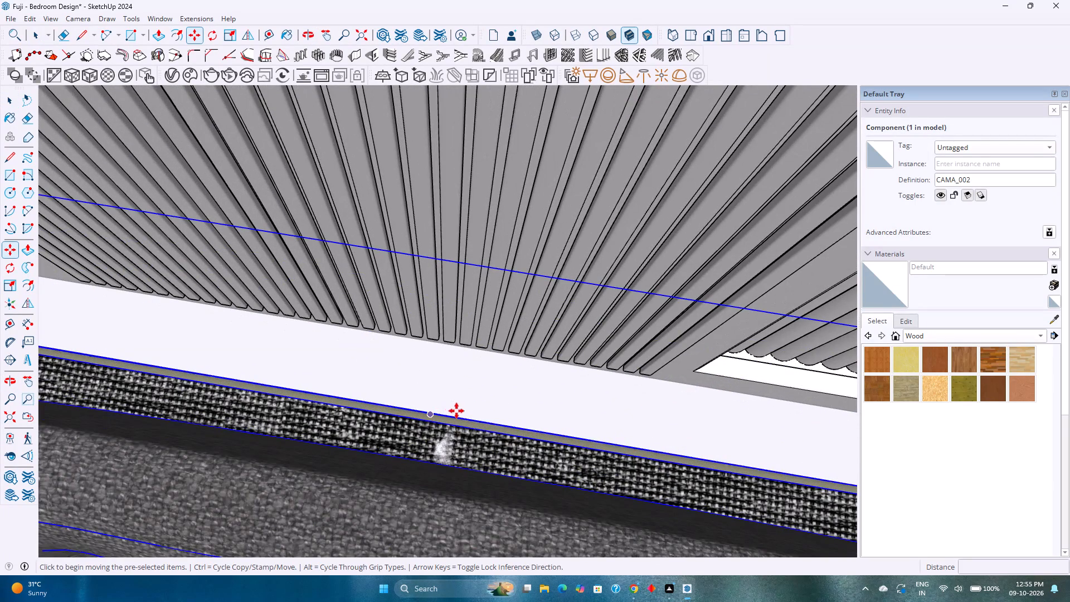
pyautogui.scroll(-5, 465, 431)
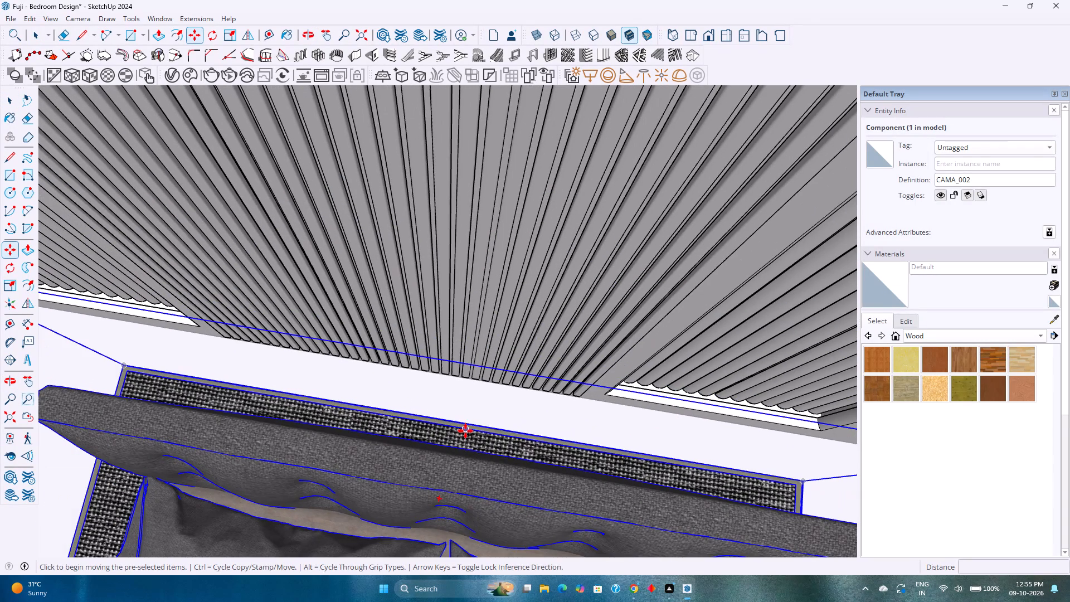
pyautogui.click(466, 430)
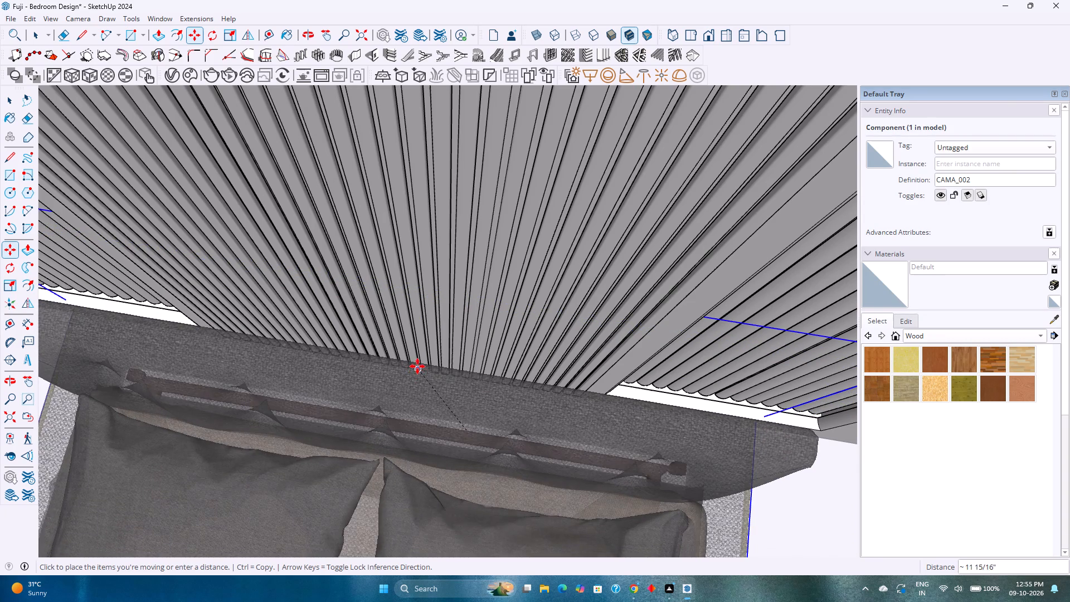
pyautogui.click(418, 362)
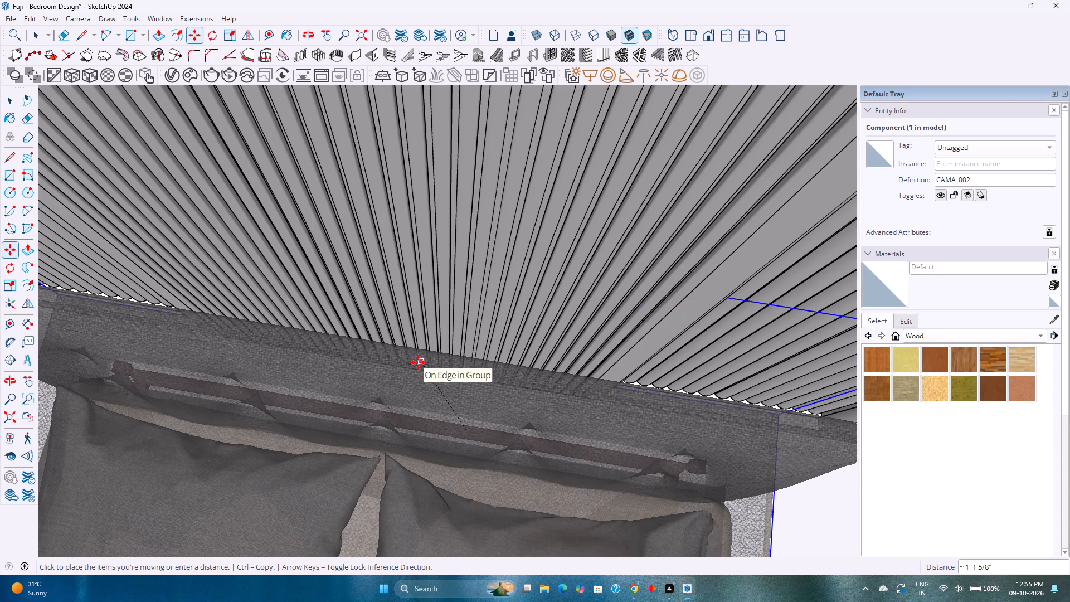
# Move the CAMA_002 bed set about 8 13/16" vertically down so the carpet's rear corner rests on the room floor.
pyautogui.scroll(-1, 512, 428)
pyautogui.moveTo(512, 428); pyautogui.dragTo(305, 330, button='middle')
pyautogui.scroll(-6, 299, 323)
pyautogui.scroll(1, 299, 323)
pyautogui.scroll(-3, 299, 323)
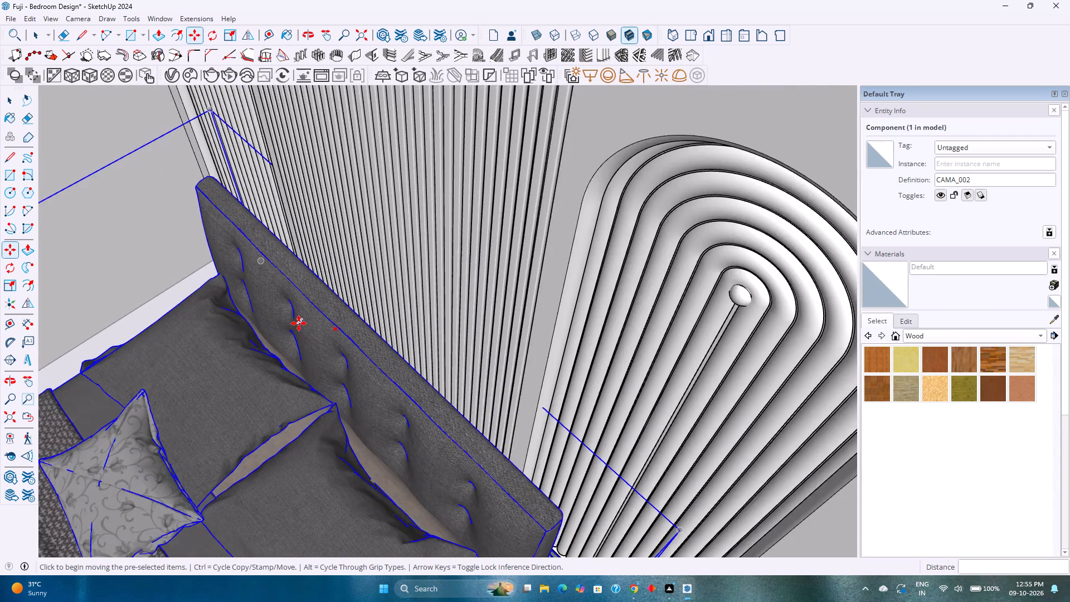
pyautogui.scroll(-11, 299, 323)
pyautogui.moveTo(380, 441); pyautogui.dragTo(542, 352, button='middle')
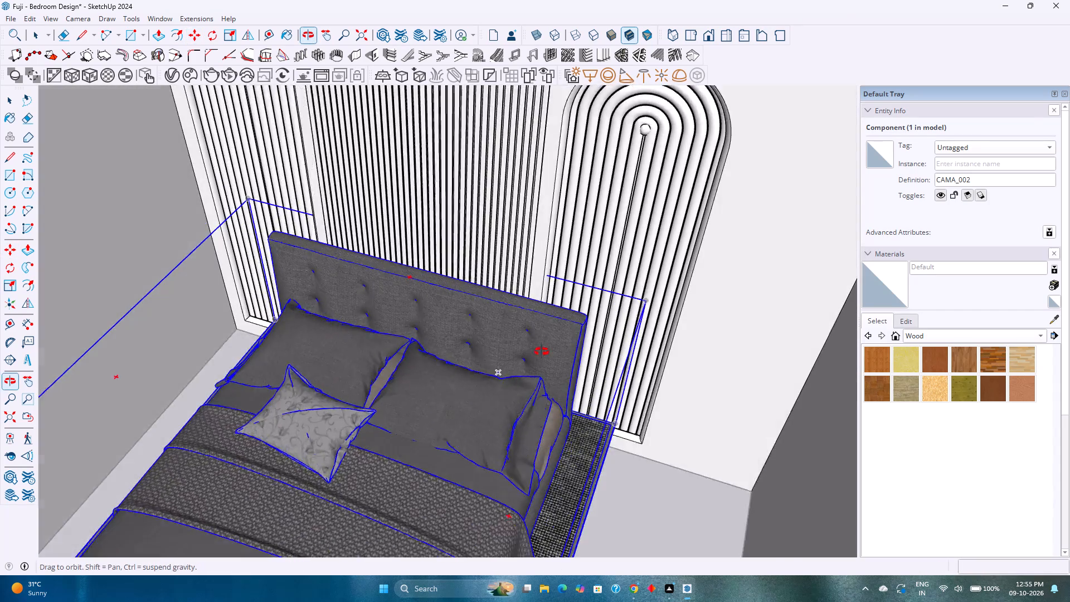
pyautogui.moveTo(542, 352); pyautogui.dragTo(548, 344, button='middle')
pyautogui.scroll(-13, 551, 337)
pyautogui.moveTo(496, 453); pyautogui.dragTo(533, 339, button='middle')
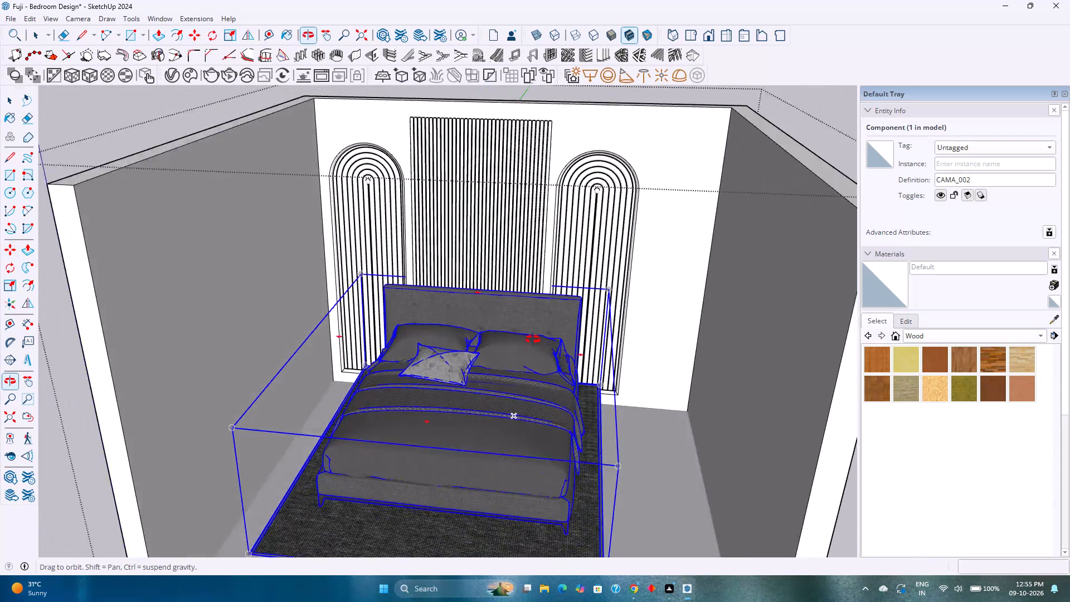
pyautogui.moveTo(533, 339); pyautogui.dragTo(533, 328, button='middle')
pyautogui.scroll(-4, 533, 324)
pyautogui.moveTo(505, 487); pyautogui.dragTo(507, 367, button='middle')
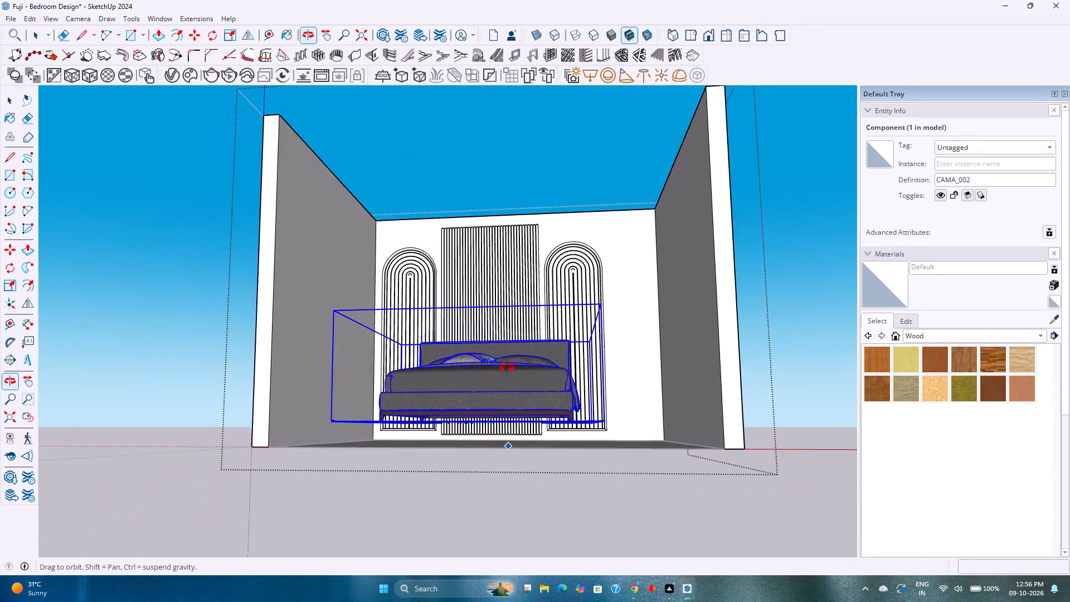
pyautogui.moveTo(507, 367); pyautogui.dragTo(364, 397, button='middle')
pyautogui.scroll(11, 484, 433)
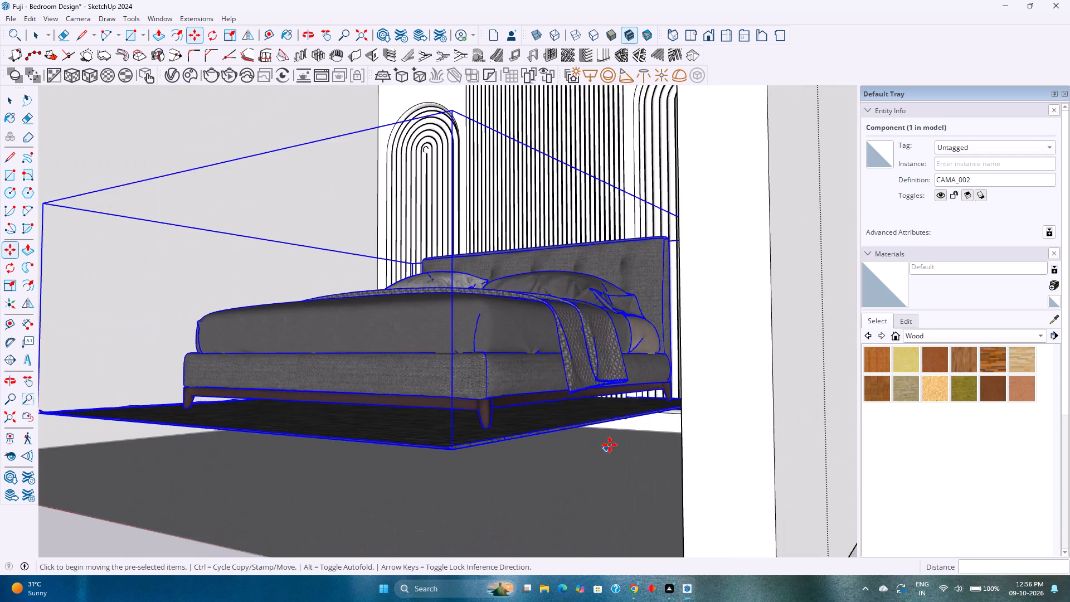
pyautogui.scroll(14, 610, 445)
pyautogui.moveTo(715, 428); pyautogui.dragTo(644, 459, button='middle')
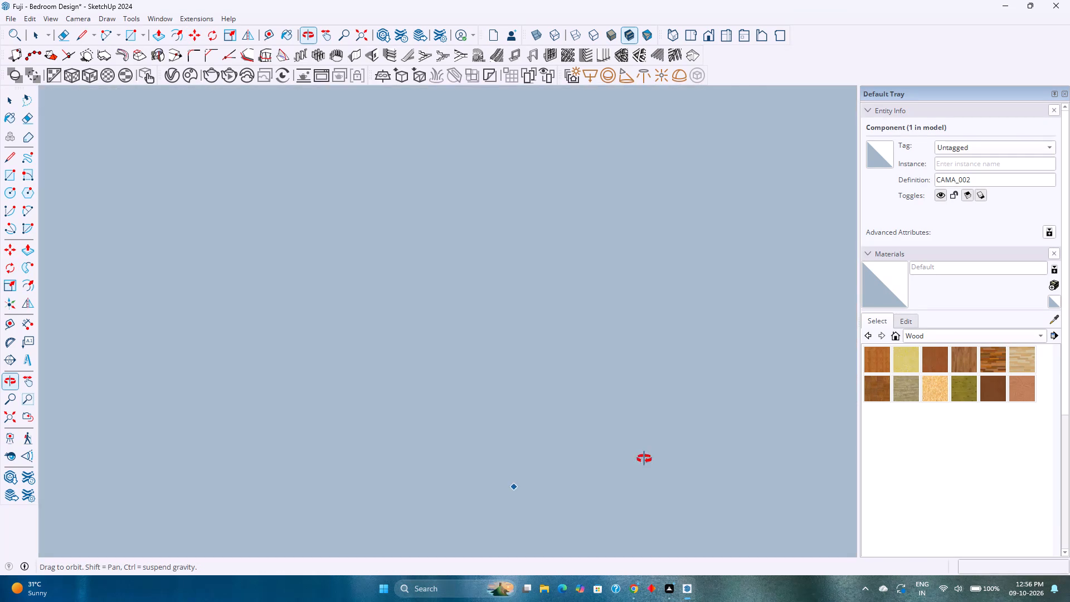
pyautogui.moveTo(644, 459); pyautogui.dragTo(665, 458, button='middle')
pyautogui.scroll(3, 659, 467)
pyautogui.moveTo(659, 467); pyautogui.dragTo(618, 475, button='middle')
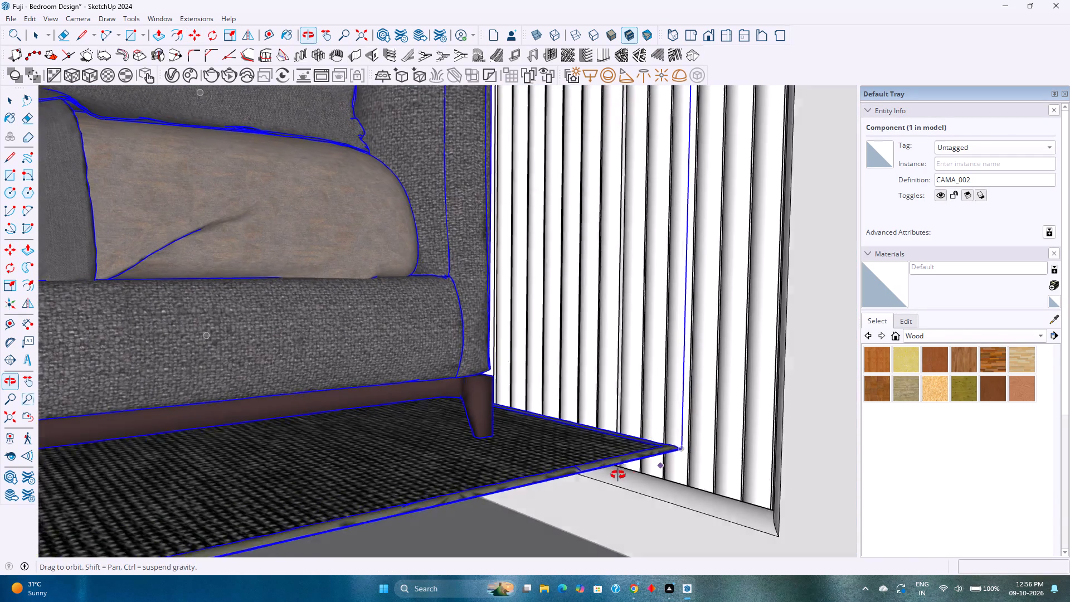
pyautogui.moveTo(618, 475); pyautogui.dragTo(629, 475, button='middle')
pyautogui.scroll(2, 631, 475)
pyautogui.moveTo(631, 475); pyautogui.dragTo(602, 462, button='middle')
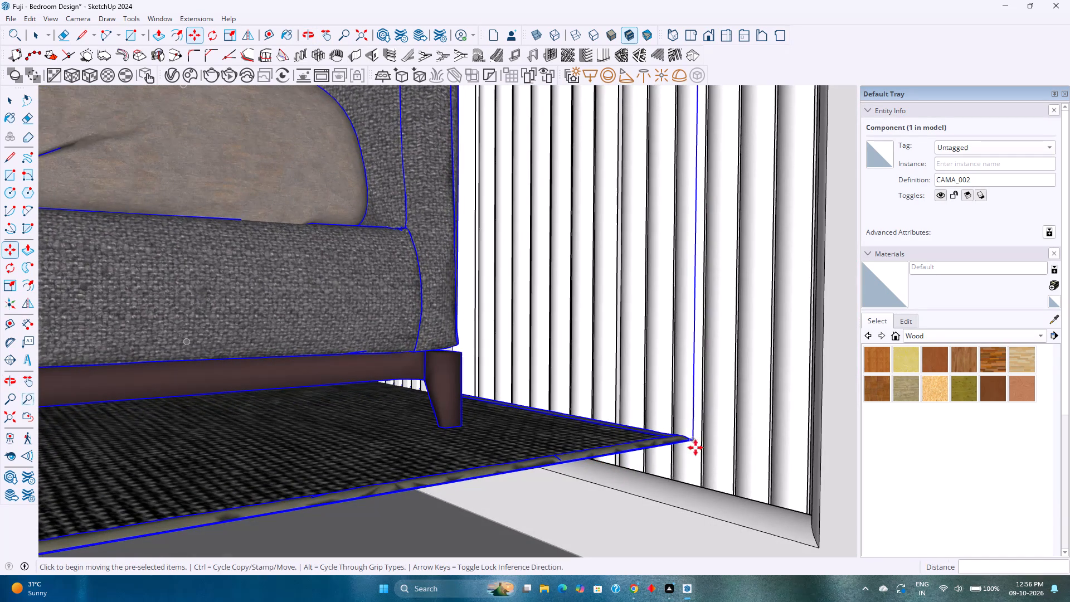
pyautogui.click(695, 442)
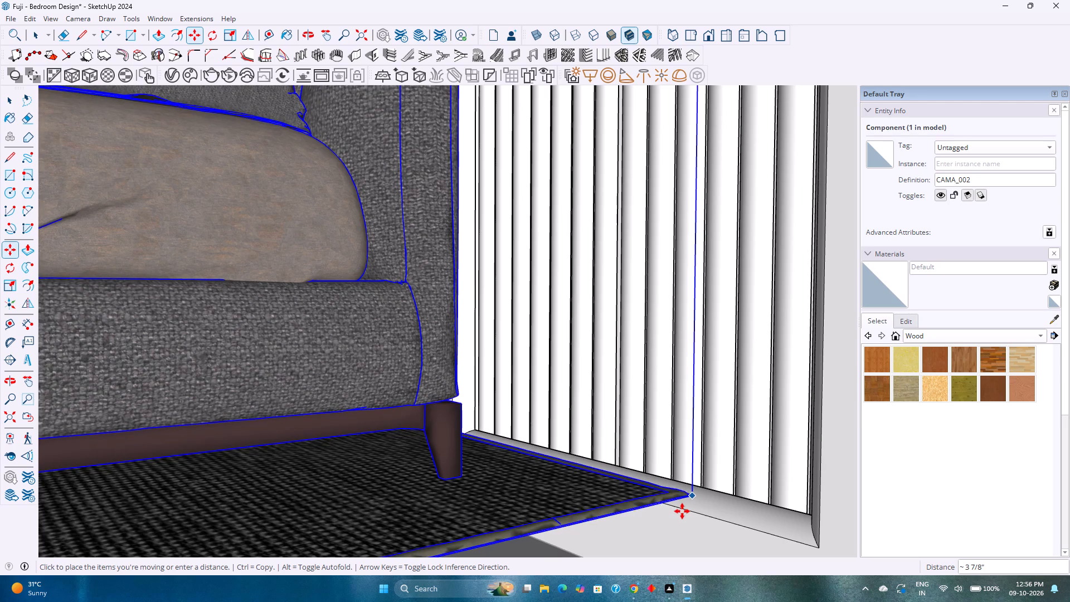
pyautogui.press('Up')
pyautogui.scroll(-3, 683, 526)
pyautogui.keyDown('shift'); pyautogui.moveTo(683, 526); pyautogui.dragTo(648, 453, button='middle'); pyautogui.keyUp('shift')
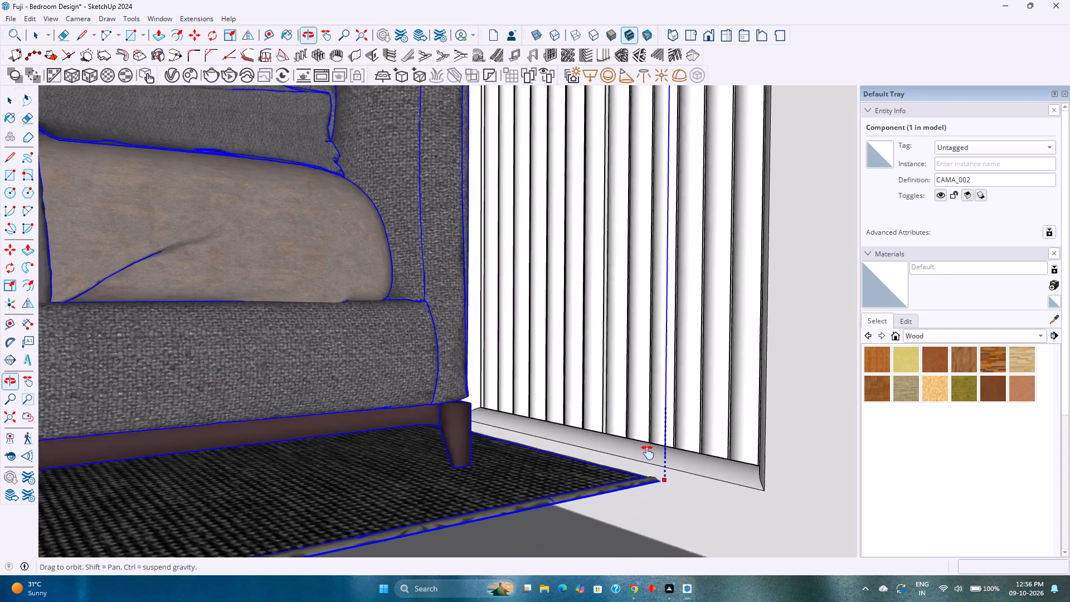
pyautogui.keyDown('shift'); pyautogui.moveTo(648, 453); pyautogui.dragTo(616, 366, button='middle'); pyautogui.keyUp('shift')
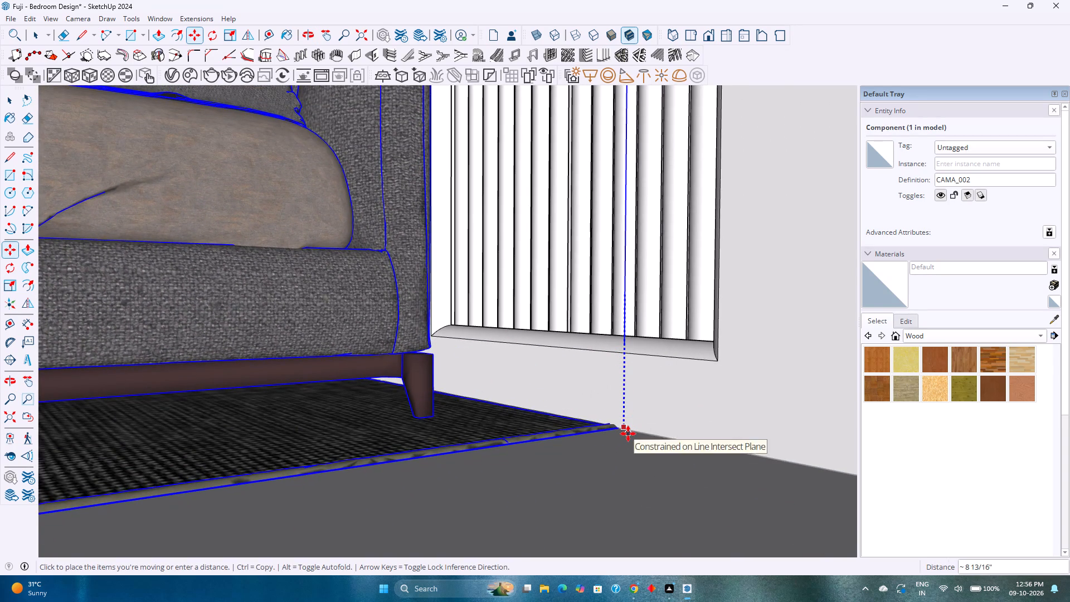
pyautogui.click(628, 442)
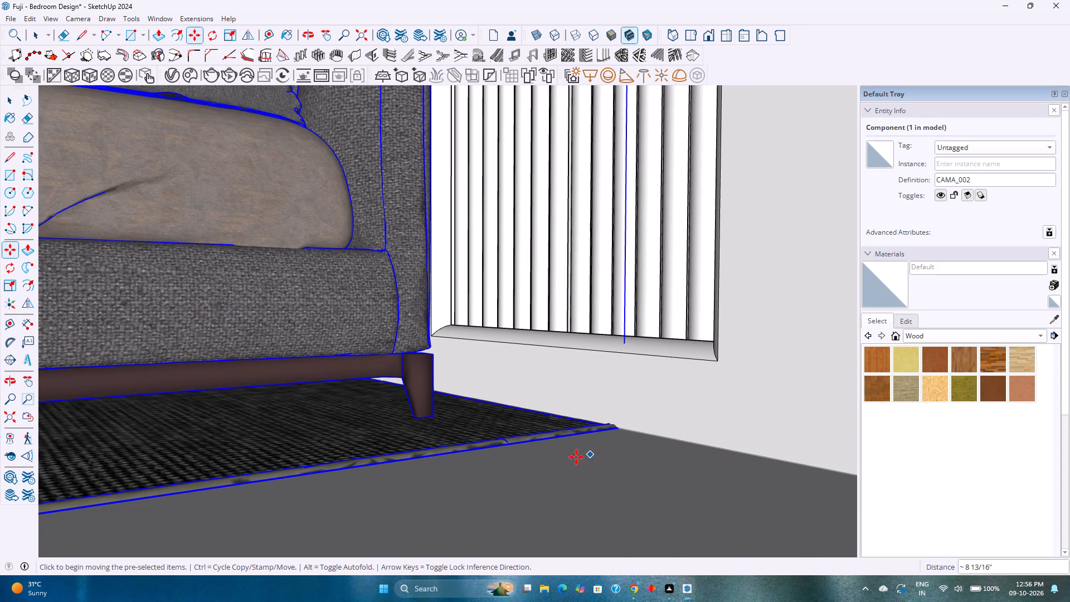
# Examine how the bed set's carpet meets the floor and fluted wall, up close and across the whole room.
pyautogui.moveTo(549, 458); pyautogui.dragTo(587, 488, button='middle')
pyautogui.scroll(3, 500, 379)
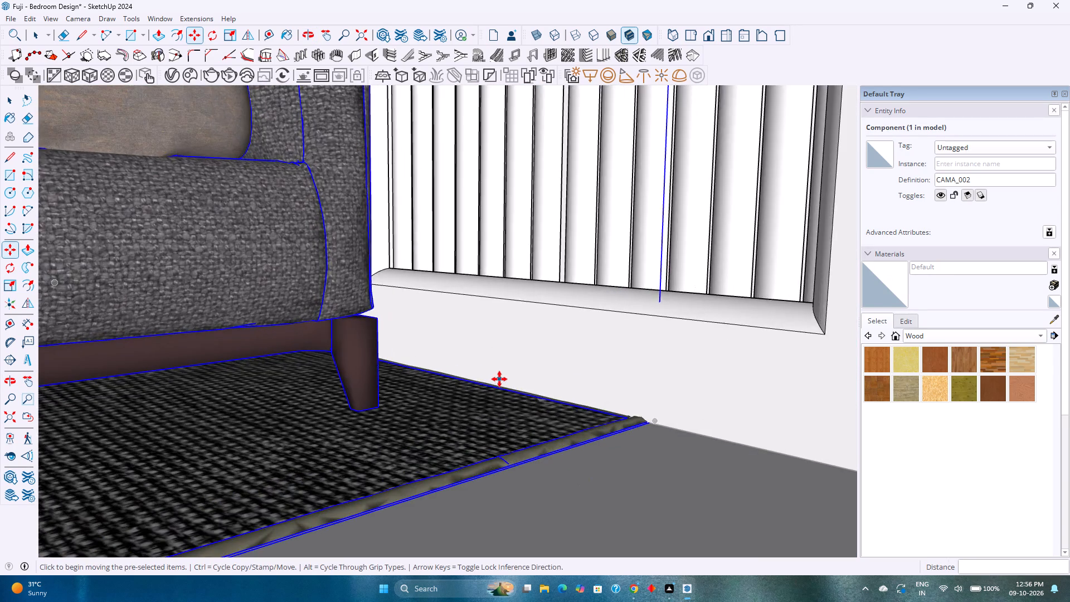
pyautogui.scroll(2, 499, 379)
pyautogui.moveTo(499, 379); pyautogui.dragTo(407, 450, button='middle')
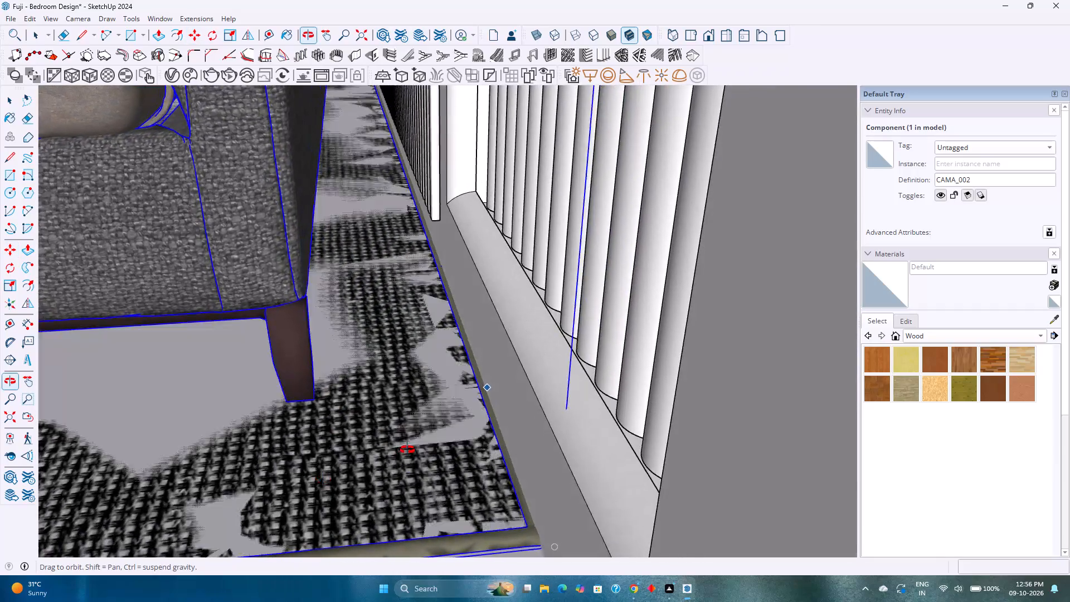
pyautogui.moveTo(407, 450); pyautogui.dragTo(460, 432, button='middle')
pyautogui.scroll(-17, 489, 408)
pyautogui.scroll(-5, 488, 406)
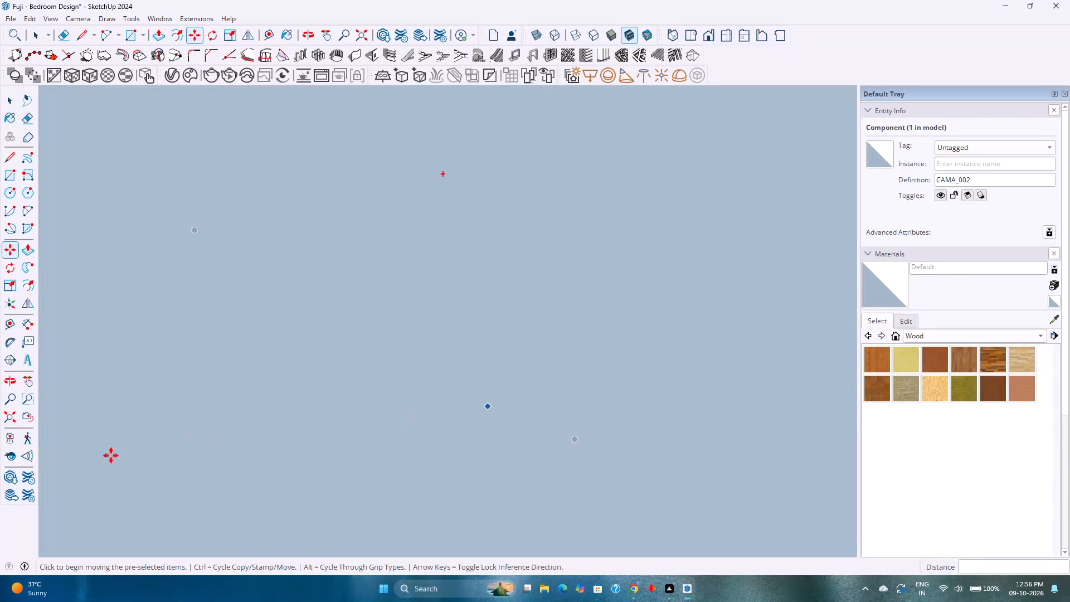
pyautogui.click(6, 415)
pyautogui.moveTo(250, 415); pyautogui.dragTo(466, 442, button='middle')
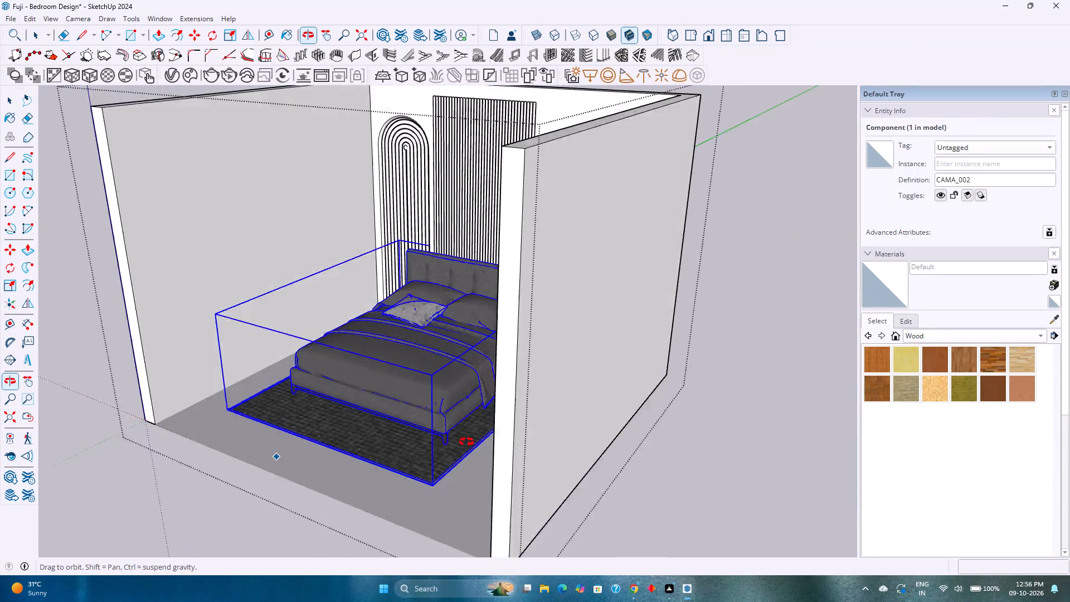
pyautogui.moveTo(466, 442); pyautogui.dragTo(587, 407, button='middle')
# Open the CAMA_002 bed set for editing and select its nested 1.FBX component.
pyautogui.scroll(5, 317, 448)
pyautogui.moveTo(339, 436); pyautogui.dragTo(352, 566, button='middle')
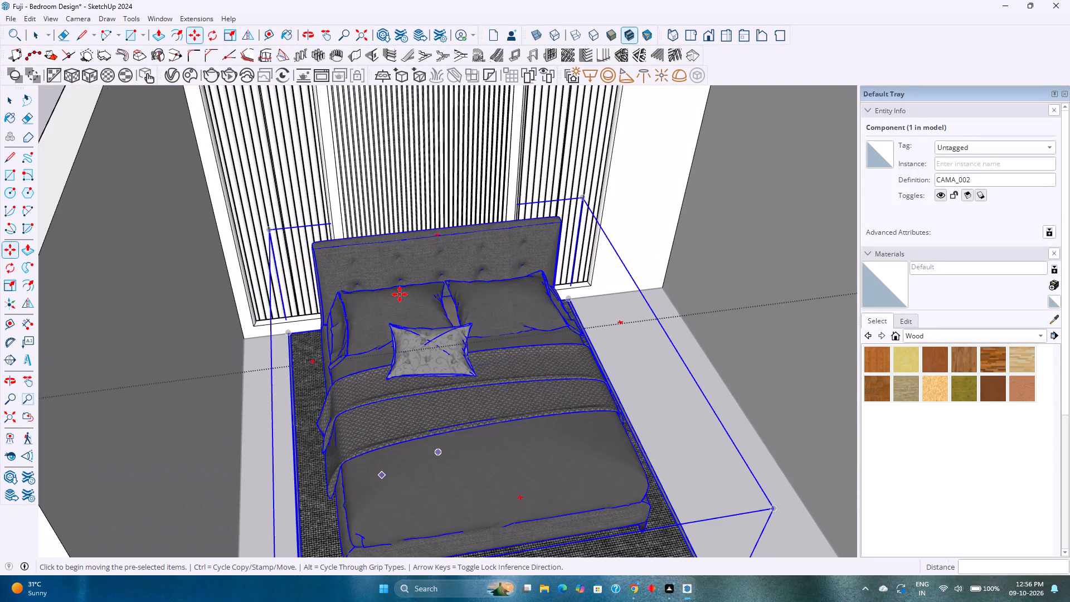
pyautogui.scroll(5, 400, 290)
pyautogui.moveTo(403, 278); pyautogui.dragTo(419, 480, button='middle')
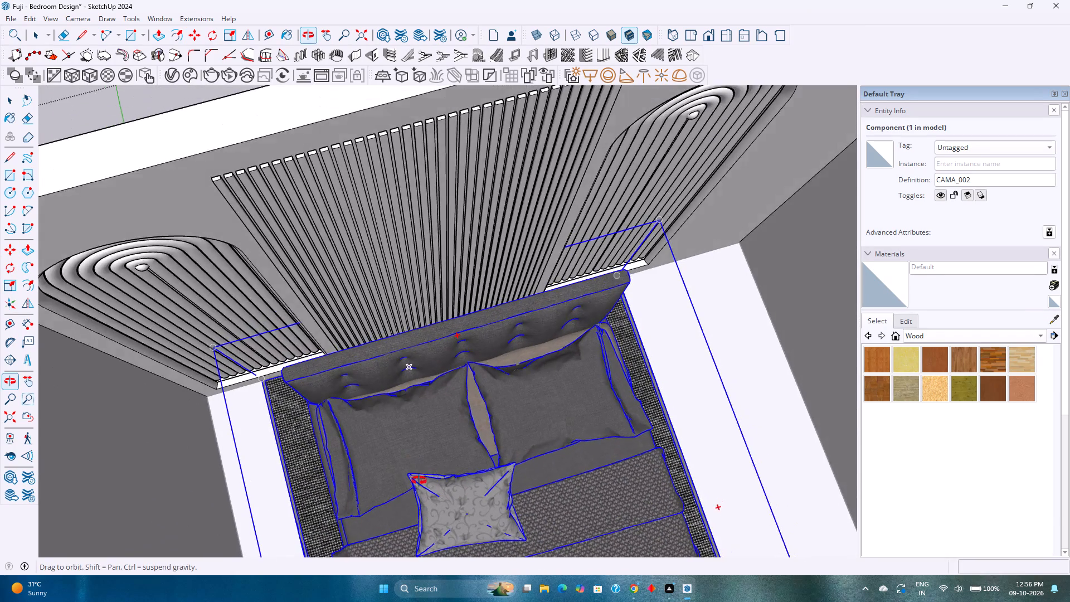
pyautogui.moveTo(419, 480); pyautogui.dragTo(419, 484, button='middle')
pyautogui.press('space')
pyautogui.scroll(4, 396, 428)
pyautogui.doubleClick(395, 428)
pyautogui.scroll(4, 395, 428)
pyautogui.click(391, 426)
# Inside the 1.FBX component, move the Bed group about 4 1/8" back on the carpet toward the fluted wall.
pyautogui.moveTo(307, 462); pyautogui.dragTo(382, 411, button='middle')
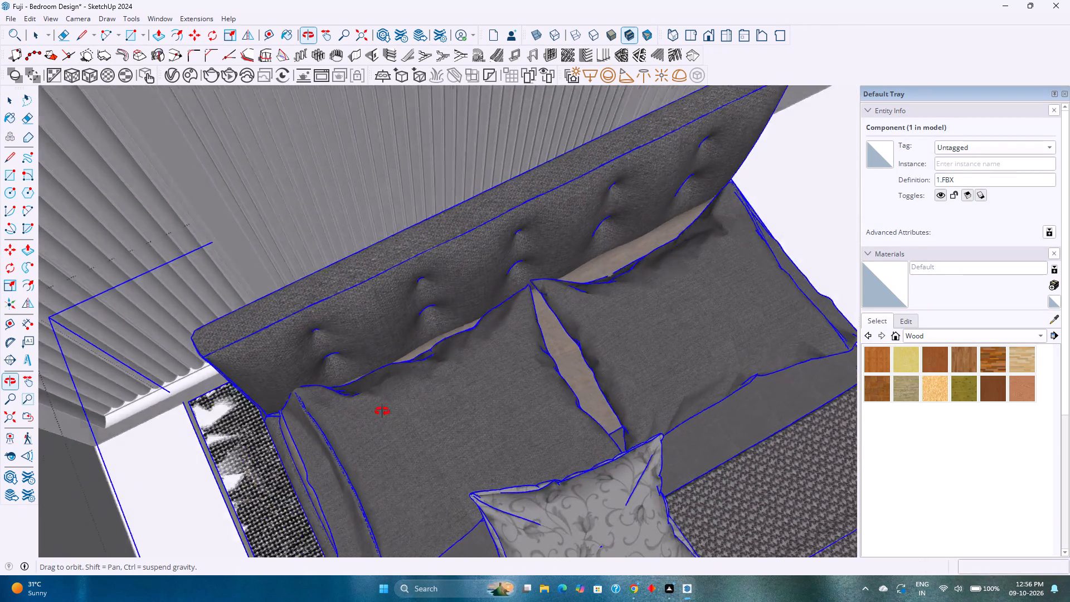
pyautogui.moveTo(382, 411); pyautogui.dragTo(473, 337, button='middle')
pyautogui.scroll(5, 315, 344)
pyautogui.moveTo(281, 419); pyautogui.dragTo(336, 394, button='middle')
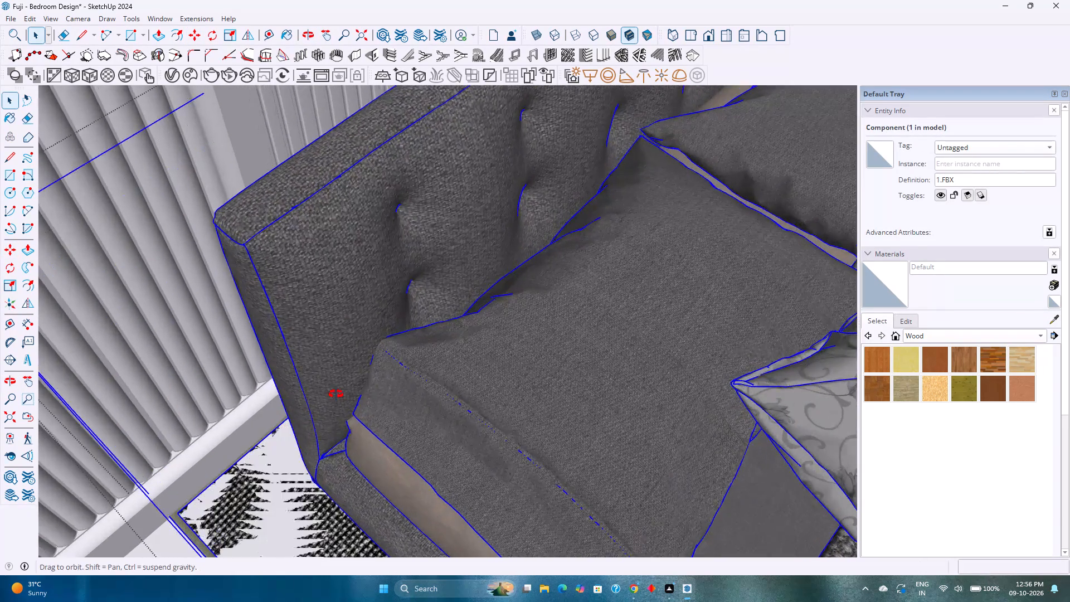
pyautogui.moveTo(336, 394); pyautogui.dragTo(223, 378, button='middle')
pyautogui.scroll(8, 247, 440)
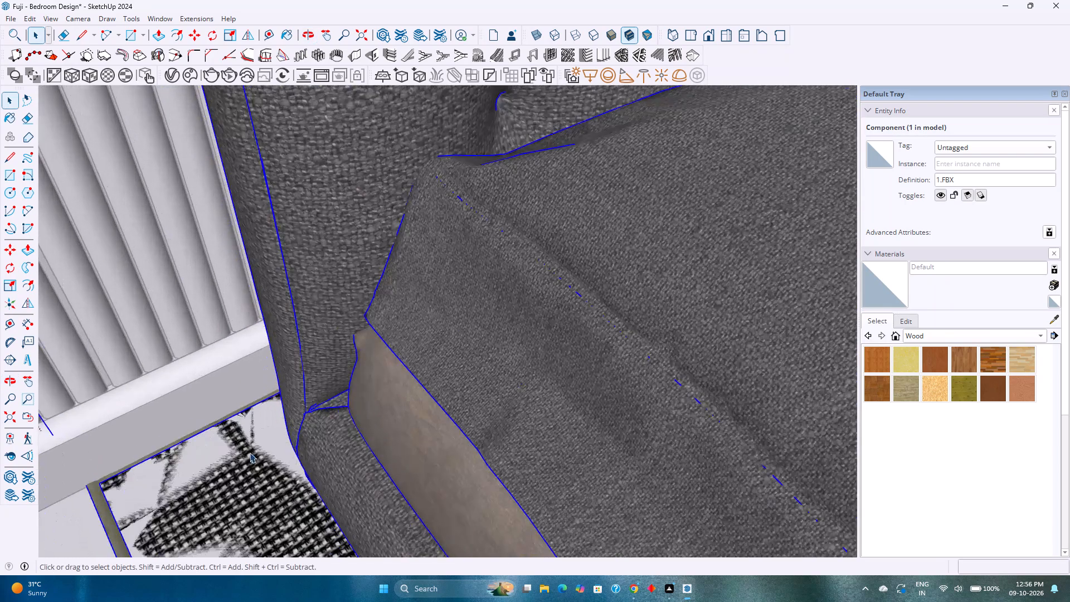
pyautogui.moveTo(250, 453); pyautogui.dragTo(464, 402, button='middle')
pyautogui.scroll(-1, 421, 445)
pyautogui.moveTo(423, 436); pyautogui.dragTo(342, 499, button='middle')
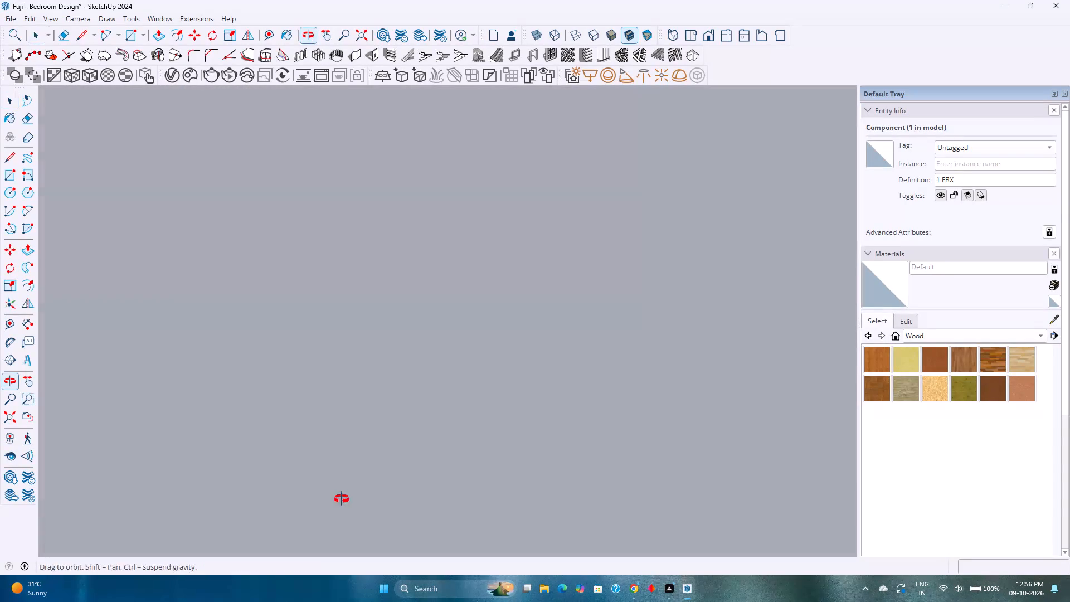
pyautogui.moveTo(342, 499); pyautogui.dragTo(246, 539, button='middle')
pyautogui.scroll(8, 426, 445)
pyautogui.keyDown('shift'); pyautogui.moveTo(471, 416); pyautogui.dragTo(216, 478, button='middle'); pyautogui.keyUp('shift')
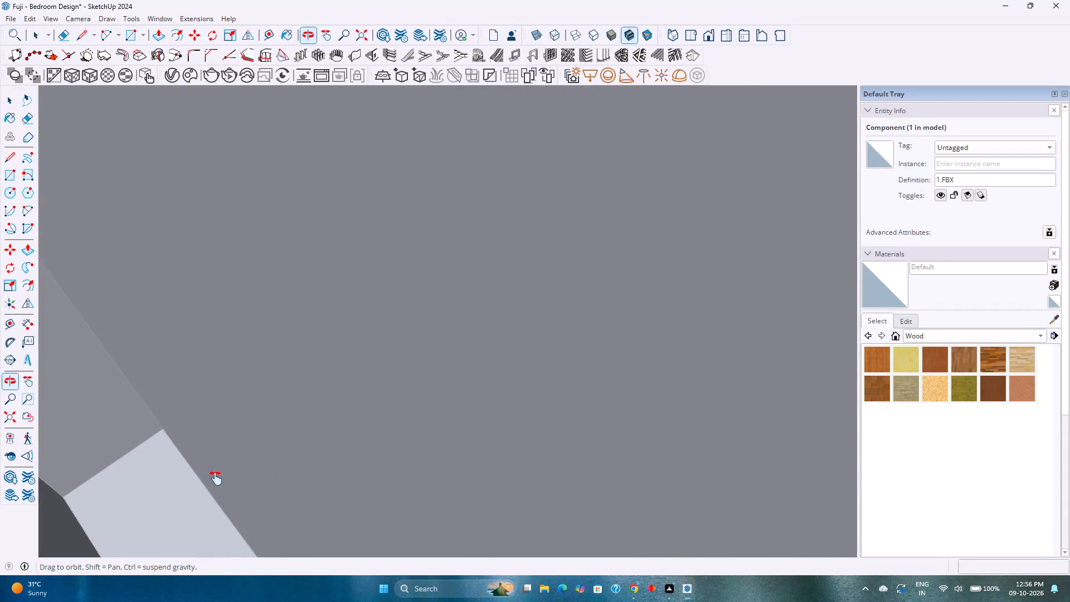
pyautogui.keyDown('shift'); pyautogui.moveTo(216, 478); pyautogui.dragTo(60, 493, button='middle'); pyautogui.keyUp('shift')
pyautogui.scroll(9, 610, 372)
pyautogui.keyDown('shift'); pyautogui.moveTo(669, 311); pyautogui.dragTo(590, 421, button='middle'); pyautogui.keyUp('shift')
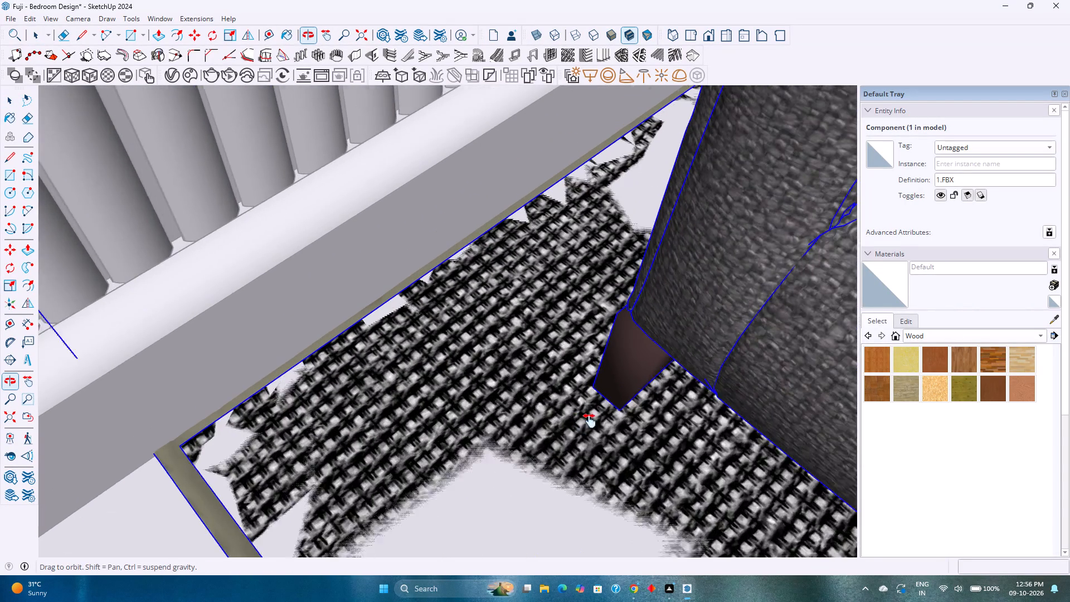
pyautogui.keyDown('shift'); pyautogui.moveTo(590, 421); pyautogui.dragTo(618, 441, button='middle'); pyautogui.keyUp('shift')
pyautogui.keyDown('shift'); pyautogui.scroll(1, 591, 435); pyautogui.keyUp('shift')
pyautogui.press('m')
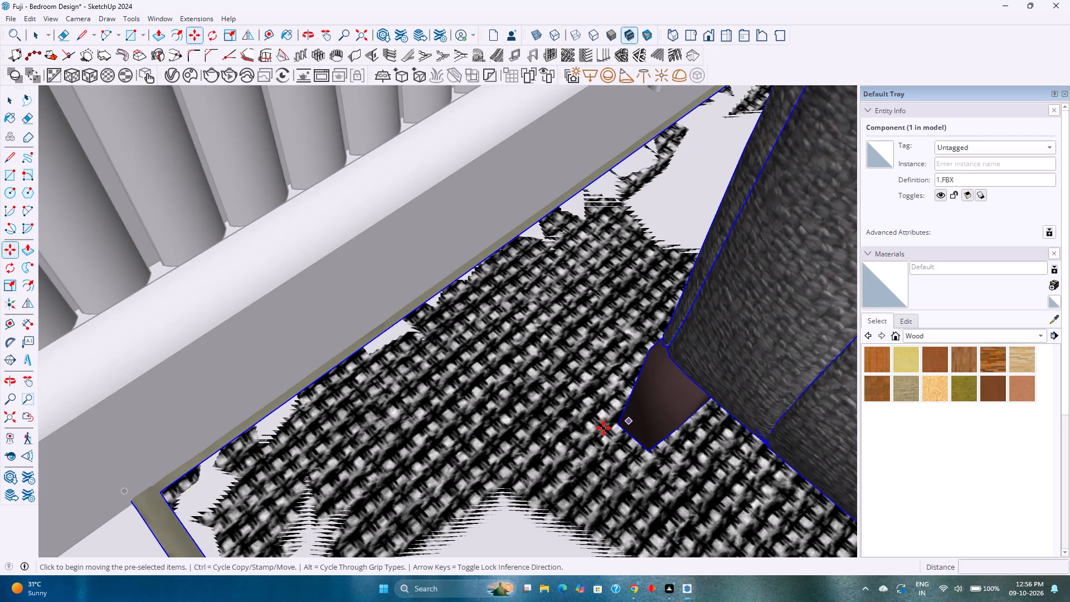
pyautogui.press('space')
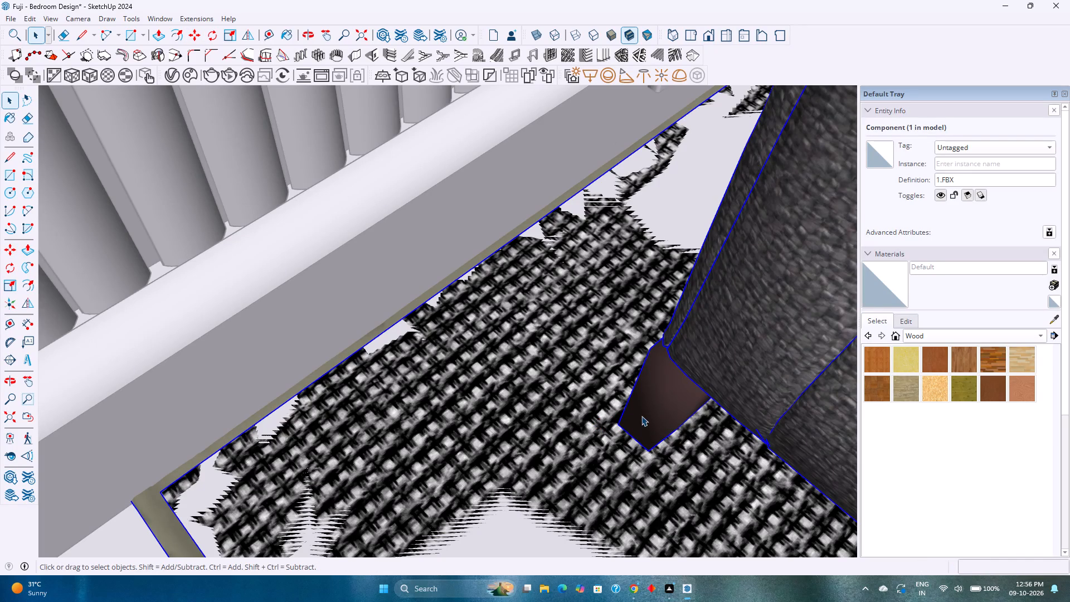
pyautogui.doubleClick(641, 414)
pyautogui.click(642, 413)
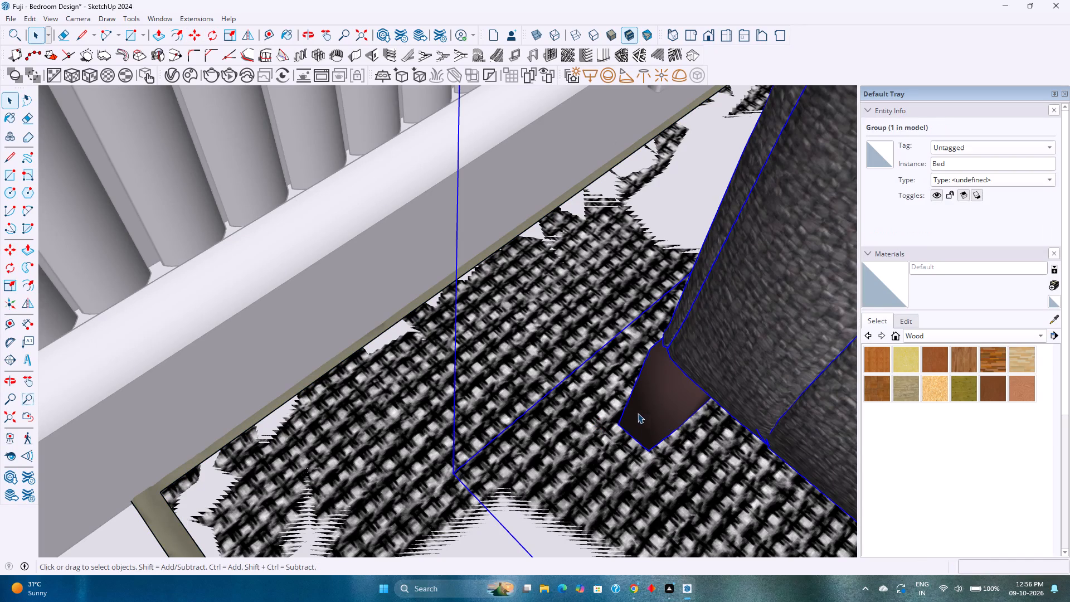
pyautogui.press('m')
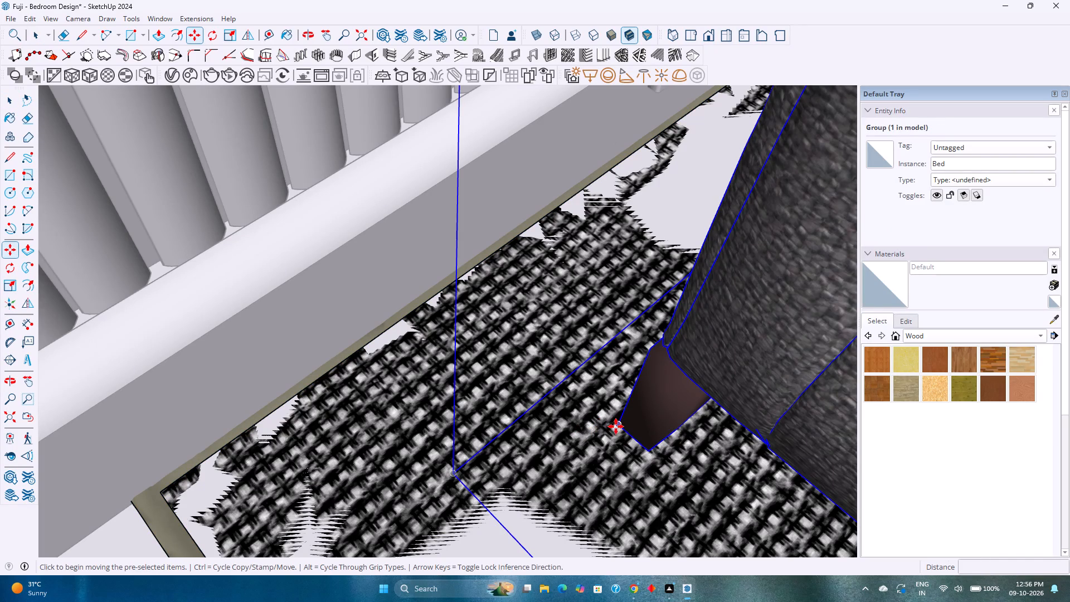
pyautogui.click(616, 426)
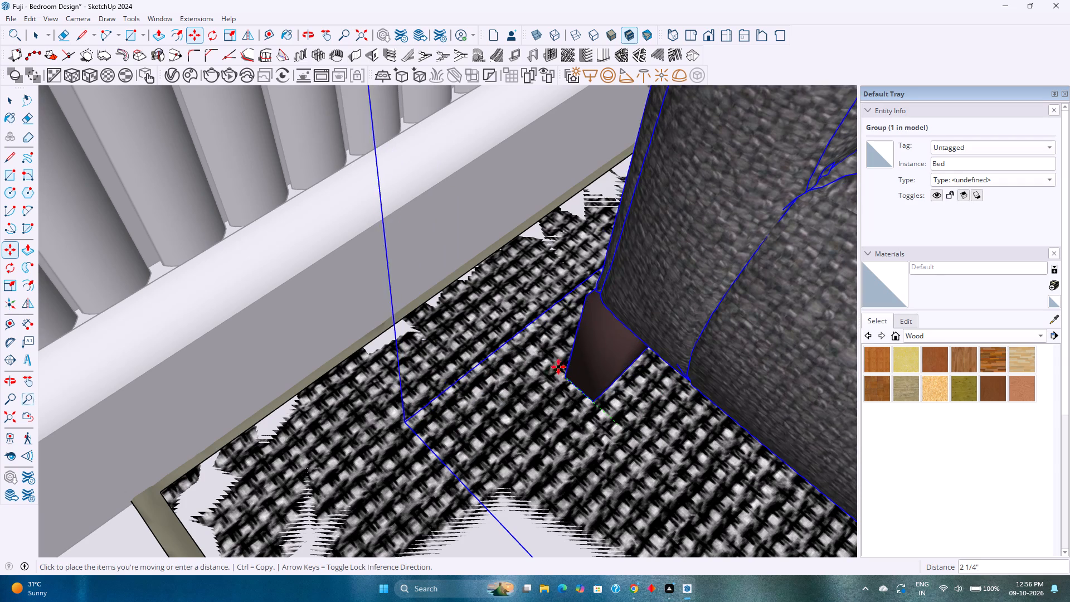
pyautogui.click(528, 336)
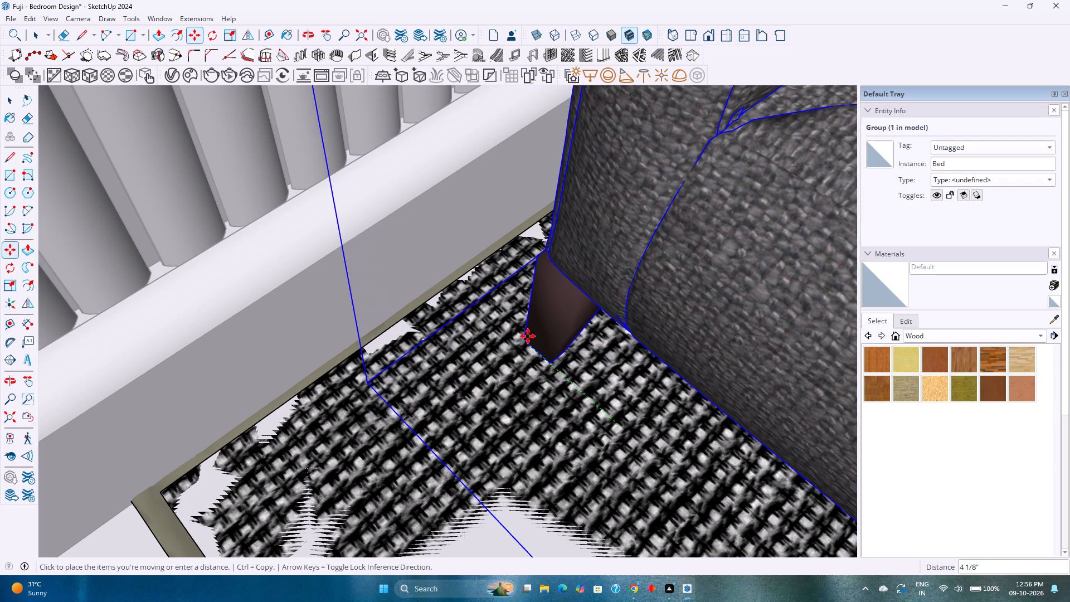
# Move the carpet group about 1/2" forward so its rear edge sits flush with the face of the fluted wall's base.
pyautogui.scroll(-4, 495, 435)
pyautogui.moveTo(497, 435); pyautogui.dragTo(372, 360, button='middle')
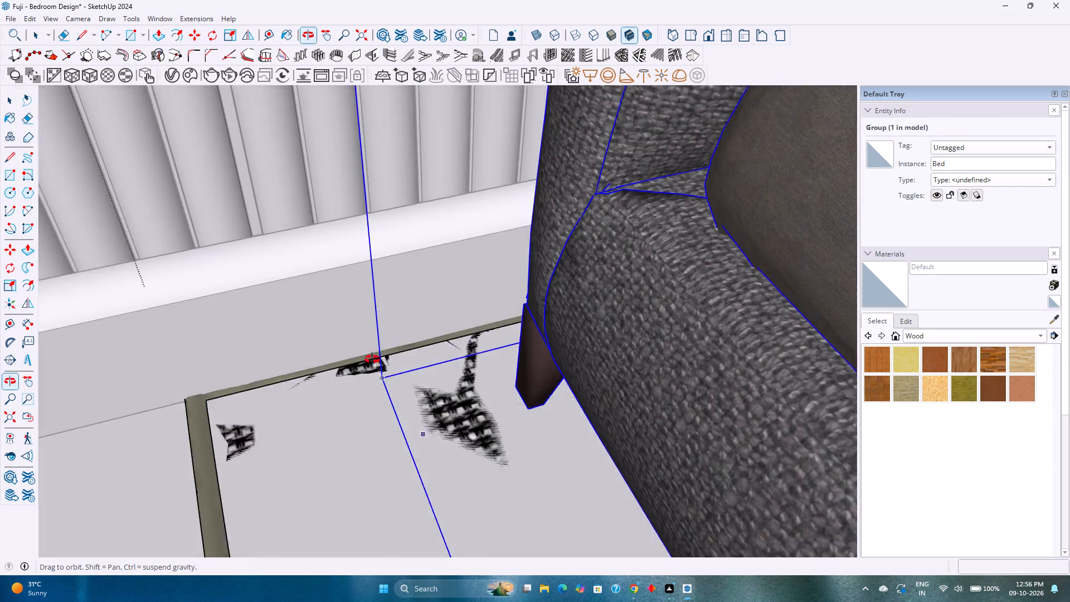
pyautogui.moveTo(372, 360); pyautogui.dragTo(372, 357, button='middle')
pyautogui.scroll(-19, 372, 353)
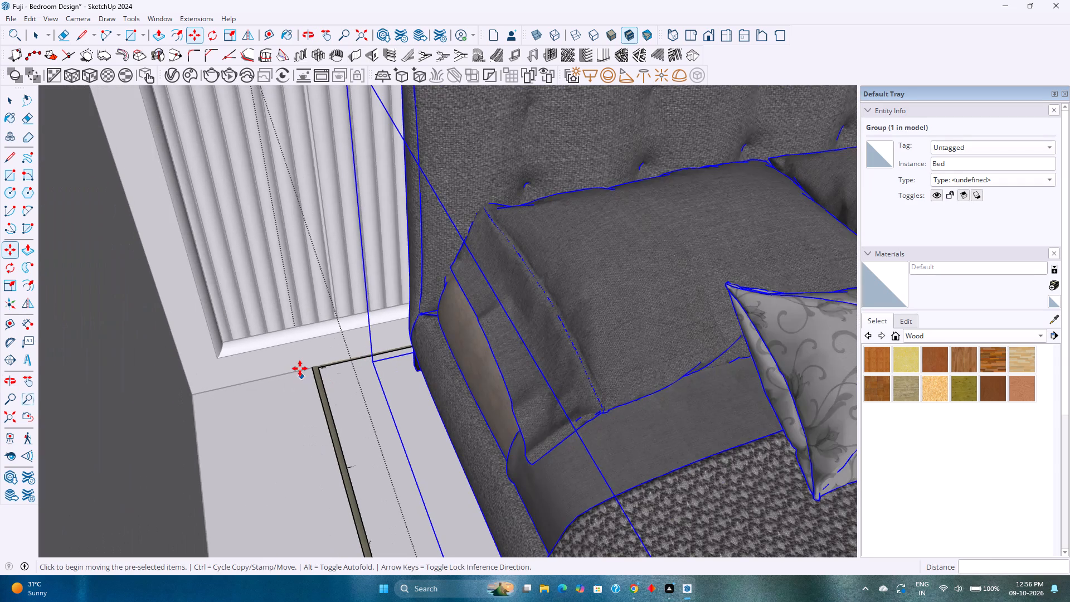
pyautogui.scroll(13, 300, 368)
pyautogui.press('Escape')
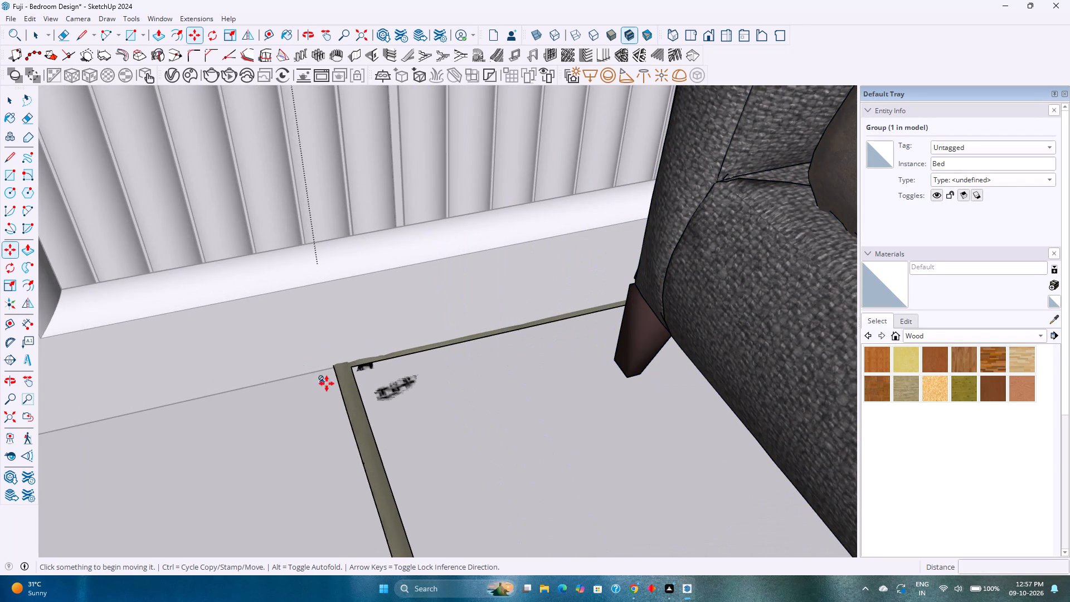
pyautogui.press('space')
pyautogui.click(344, 374)
pyautogui.scroll(1, 338, 370)
pyautogui.moveTo(338, 371); pyautogui.dragTo(461, 419, button='middle')
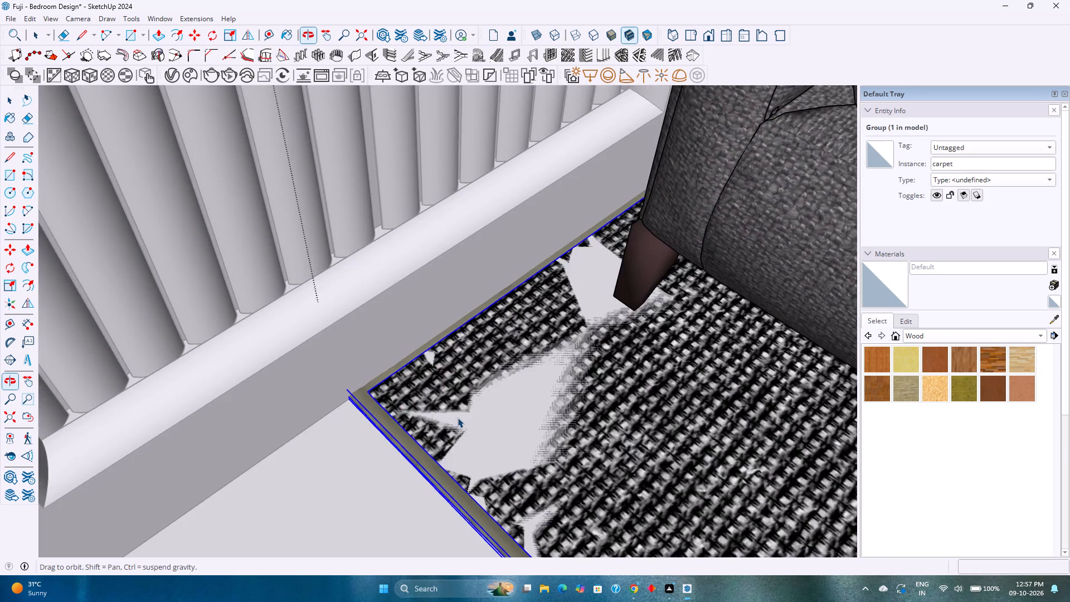
pyautogui.scroll(8, 335, 411)
pyautogui.press('m')
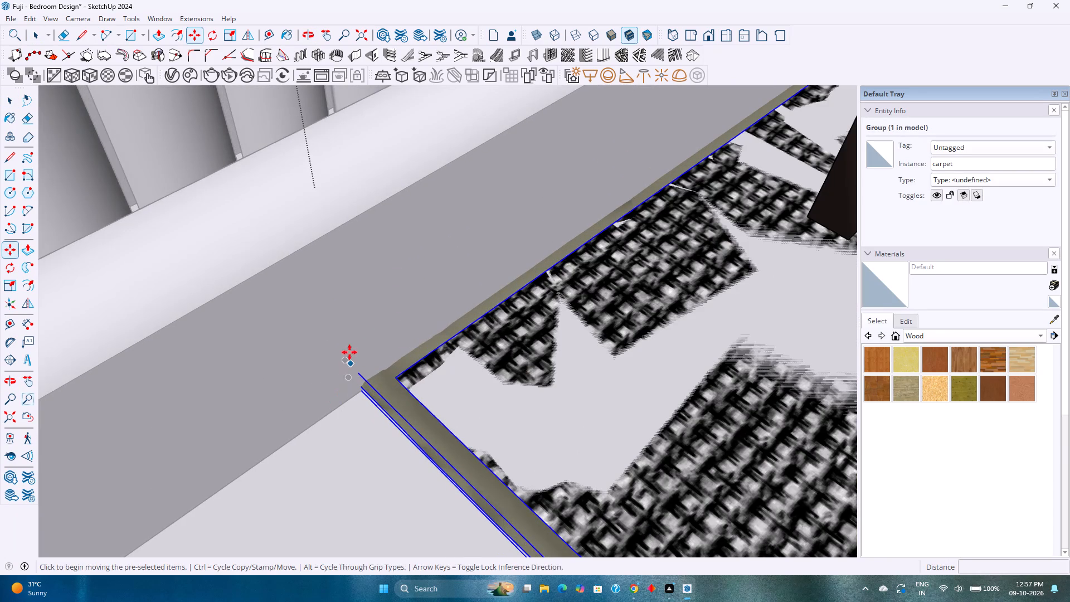
pyautogui.click(343, 364)
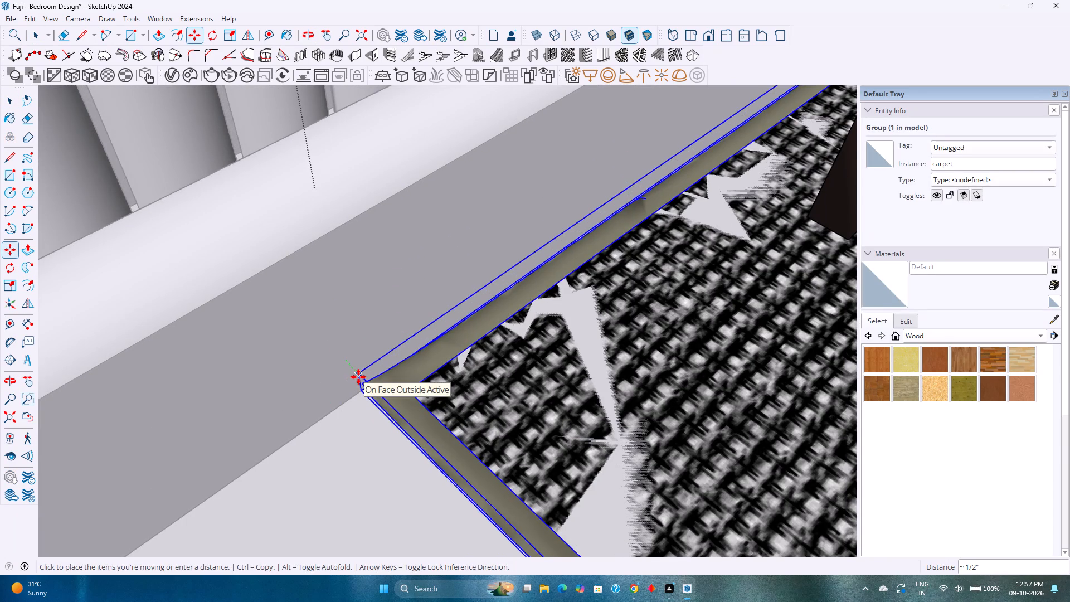
pyautogui.click(359, 372)
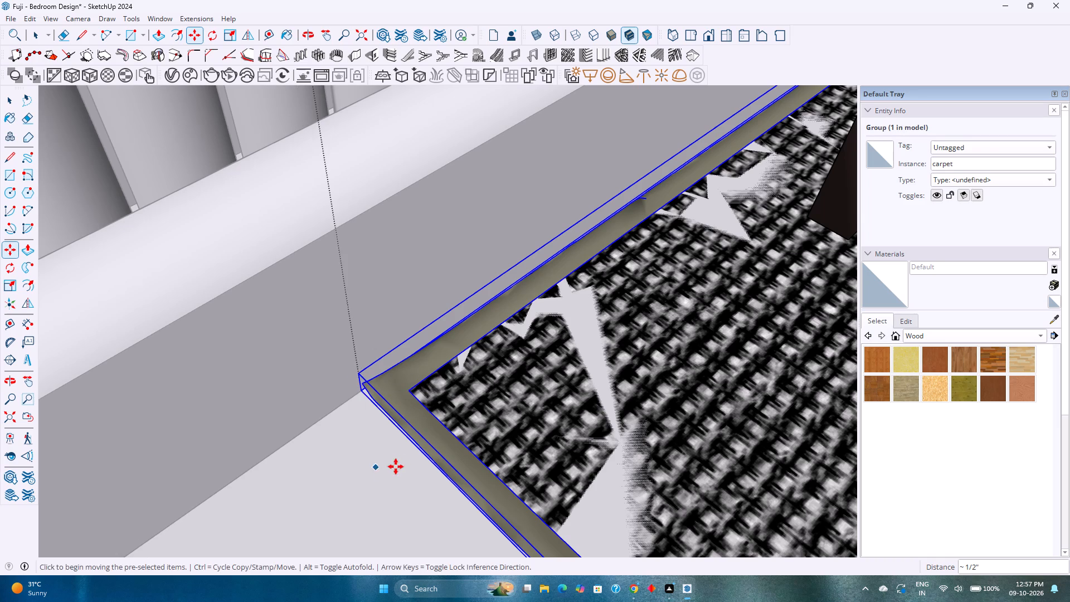
# Raise the carpet group about 1/8" from the floor at its rear corner by the wall.
pyautogui.moveTo(402, 458); pyautogui.dragTo(357, 368, button='middle')
pyautogui.scroll(11, 357, 406)
pyautogui.moveTo(357, 400); pyautogui.dragTo(358, 399, button='middle')
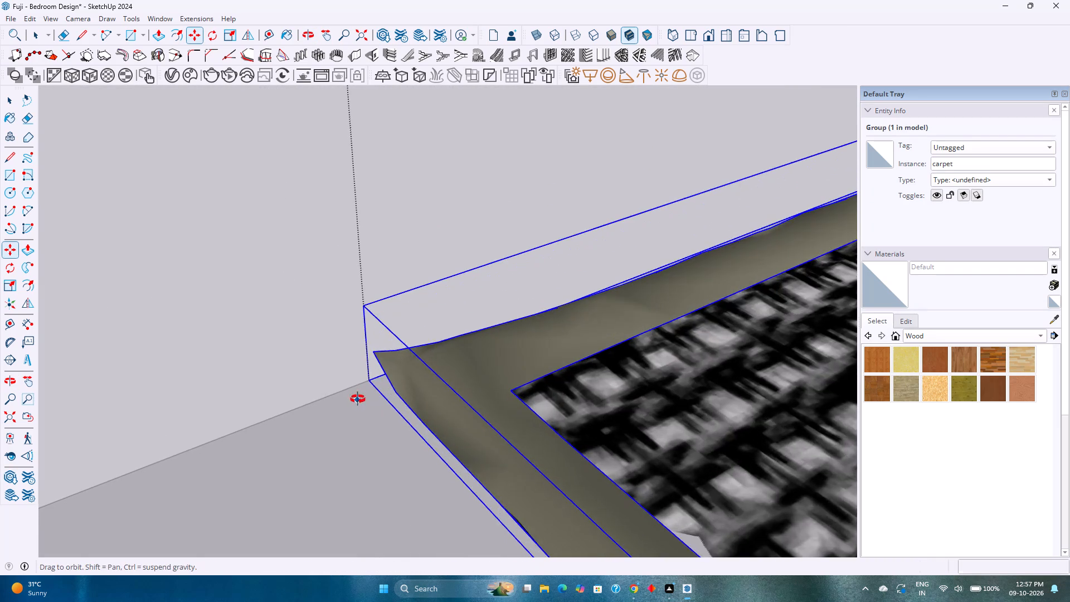
pyautogui.moveTo(358, 399); pyautogui.dragTo(441, 341, button='middle')
pyautogui.scroll(7, 412, 395)
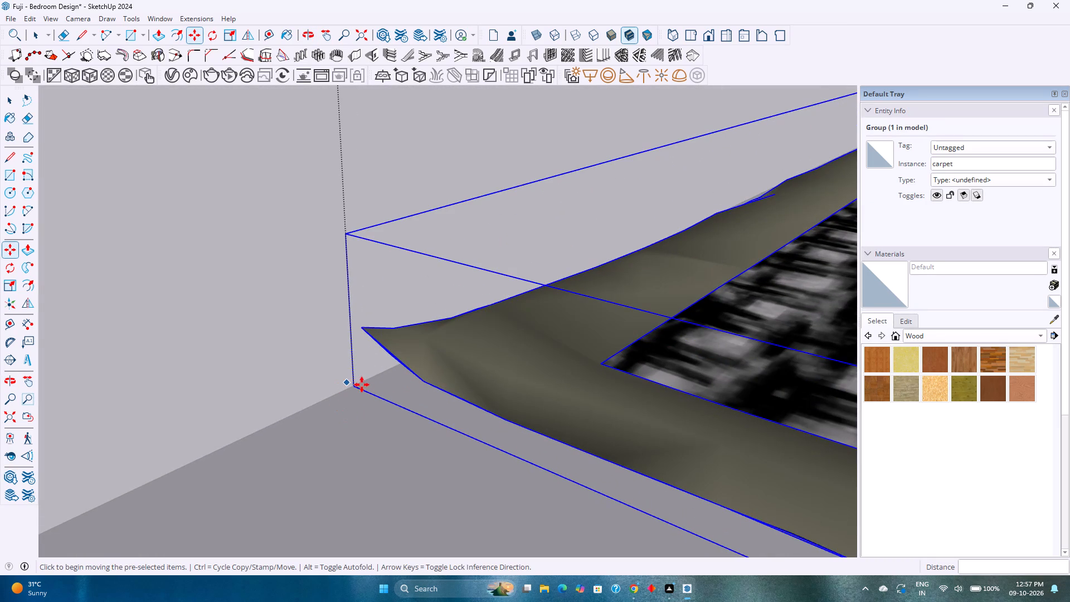
pyautogui.click(359, 387)
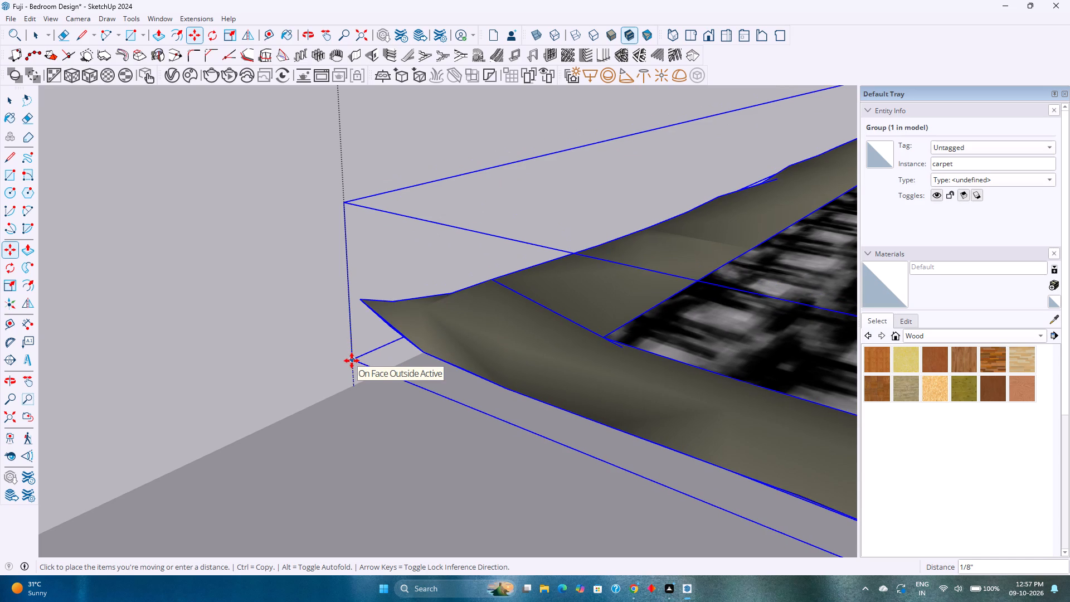
pyautogui.click(352, 361)
pyautogui.press('space')
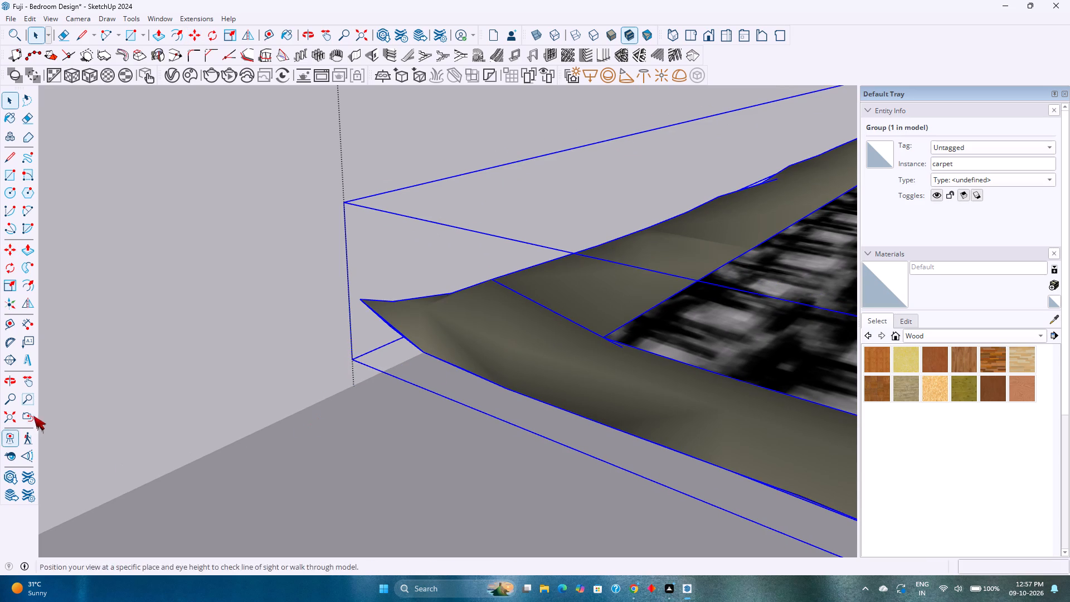
# Close the nested bed components, clear the selection and save the bedroom model.
pyautogui.click(10, 419)
pyautogui.scroll(-1, 101, 413)
pyautogui.moveTo(379, 484); pyautogui.dragTo(125, 414, button='middle')
pyautogui.click(434, 511)
pyautogui.click(450, 498)
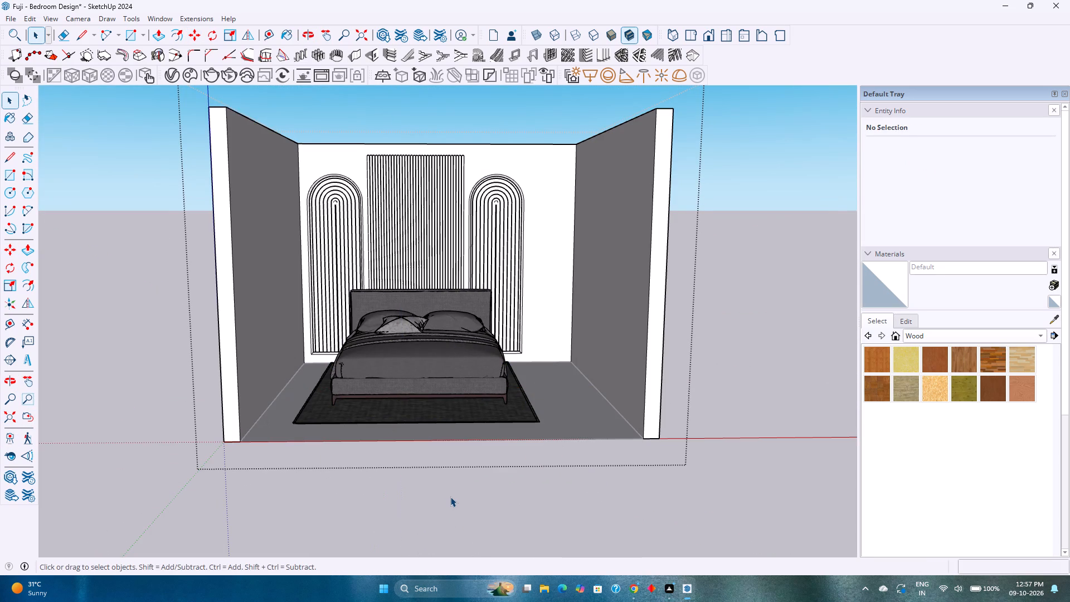
pyautogui.click(450, 497)
pyautogui.scroll(2, 453, 454)
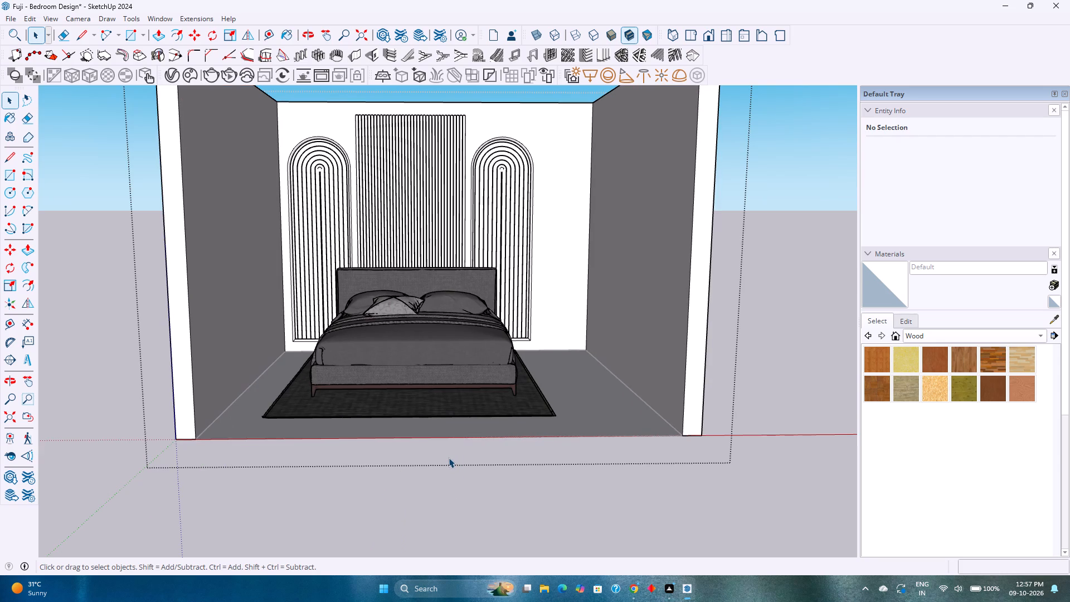
pyautogui.hotkey('ctrl', 's')
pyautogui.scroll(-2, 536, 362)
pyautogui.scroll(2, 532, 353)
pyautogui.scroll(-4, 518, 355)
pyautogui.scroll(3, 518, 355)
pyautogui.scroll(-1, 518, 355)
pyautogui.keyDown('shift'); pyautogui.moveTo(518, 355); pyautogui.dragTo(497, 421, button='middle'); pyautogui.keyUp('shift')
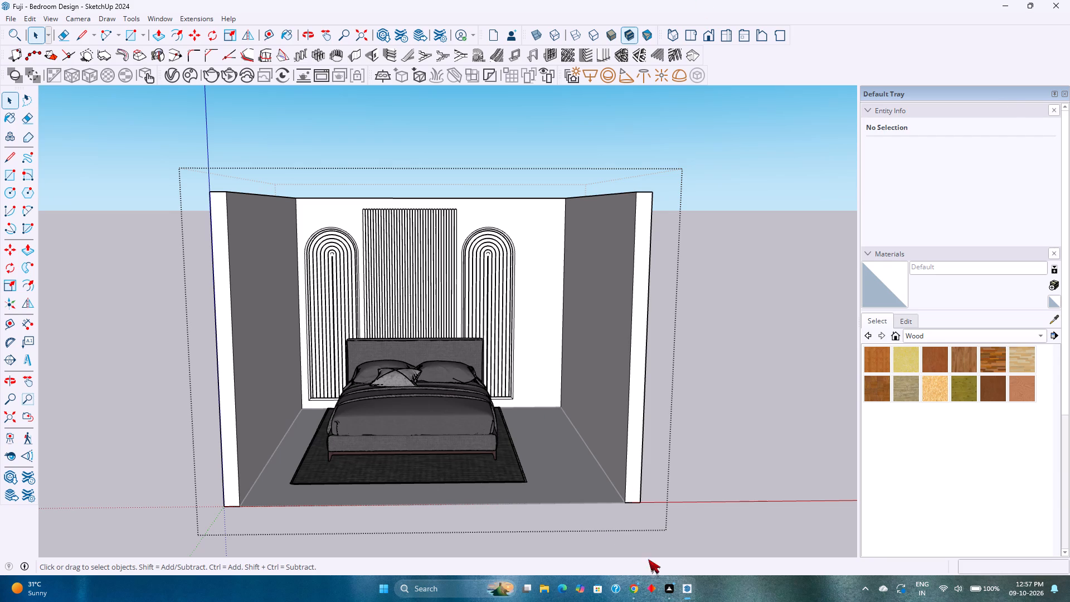
# Save the bedroom model again.
pyautogui.hotkey('ctrl', 's')
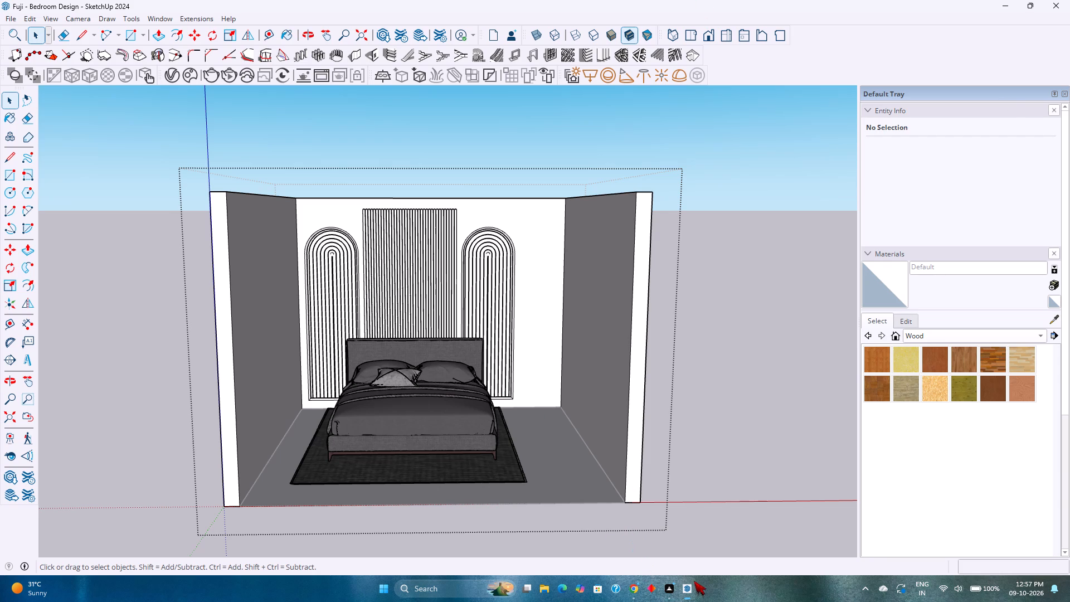
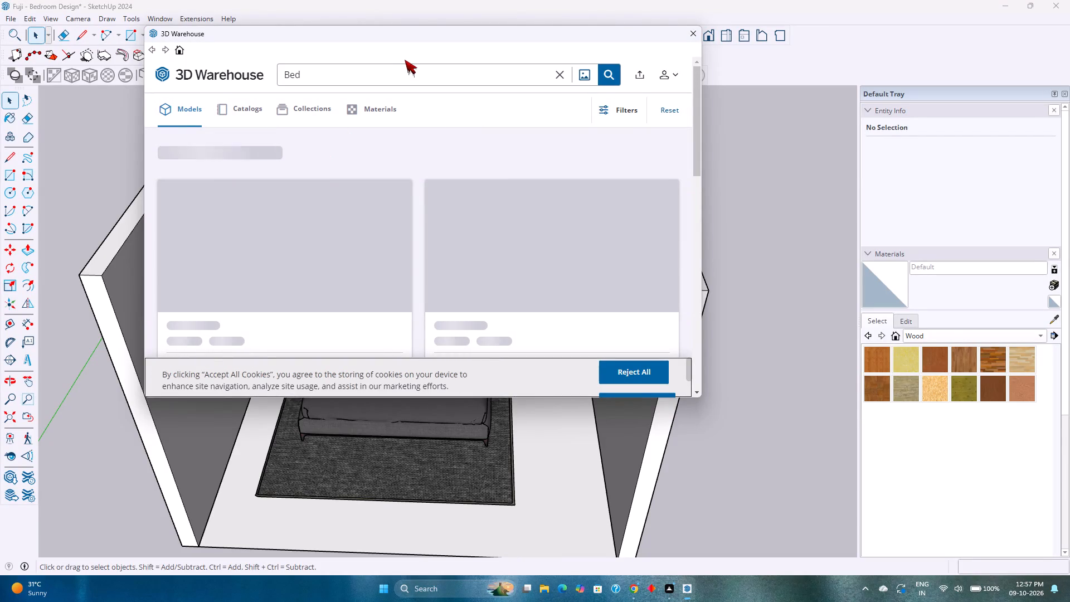
# Search the 3D Warehouse for "Bed side table".
pyautogui.click(411, 72)
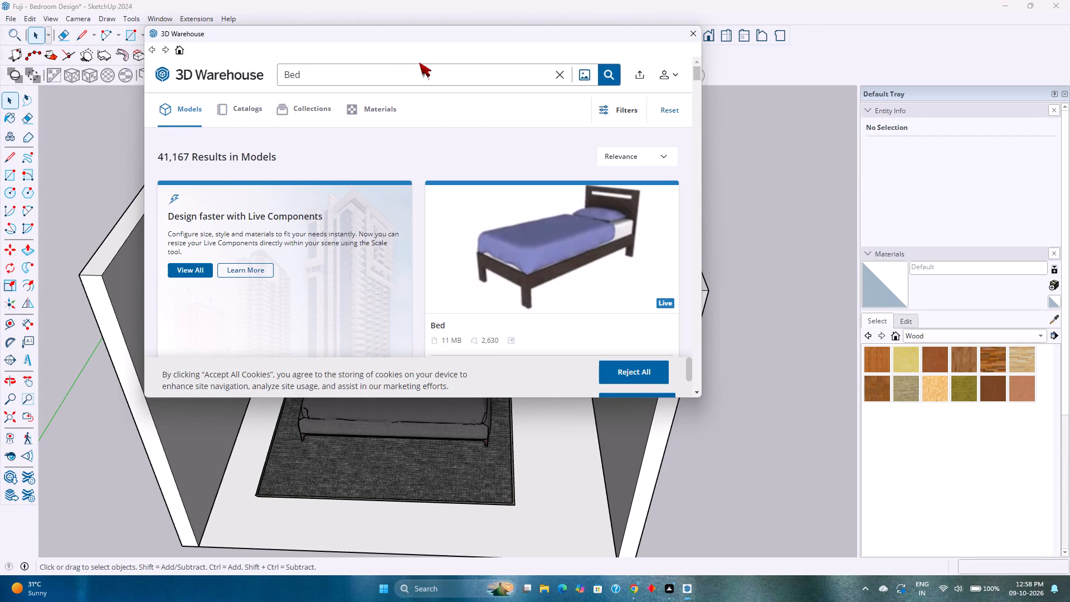
pyautogui.press('space')
pyautogui.write('side')
pyautogui.press('space')
pyautogui.write('table')
pyautogui.press('Return')
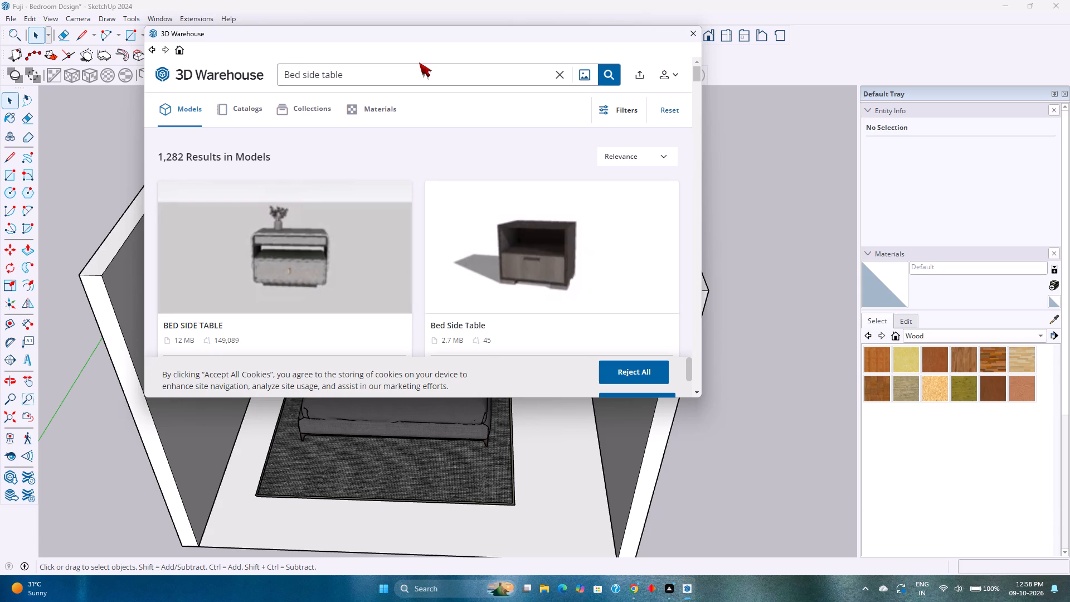
# Browse the bedside table models for one that suits the bedroom.
pyautogui.scroll(-1, 412, 369)
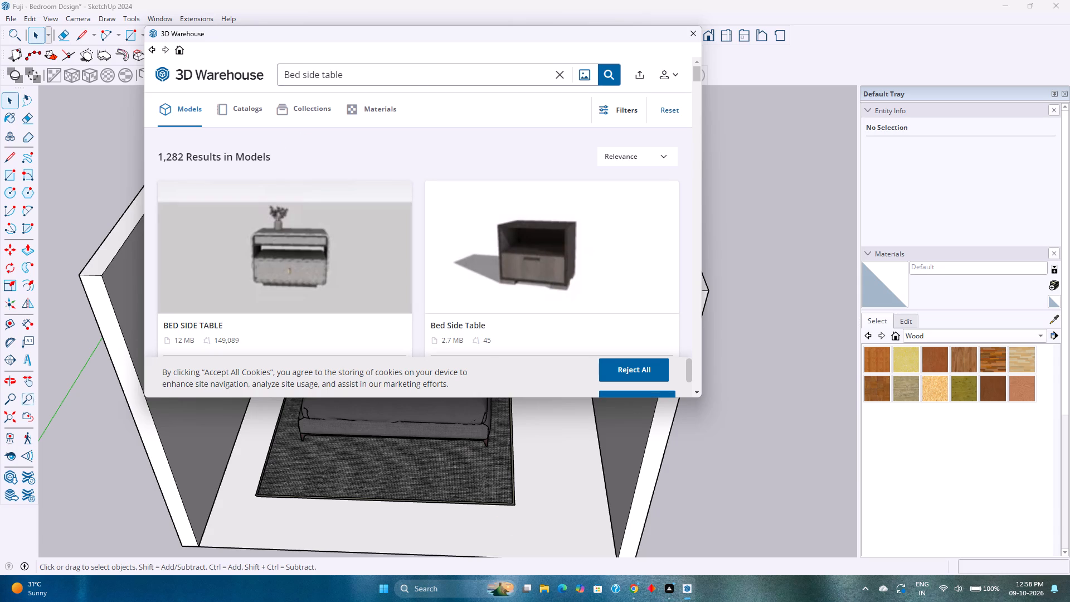
pyautogui.scroll(-1, 412, 369)
pyautogui.scroll(2, 408, 361)
pyautogui.scroll(-7, 401, 319)
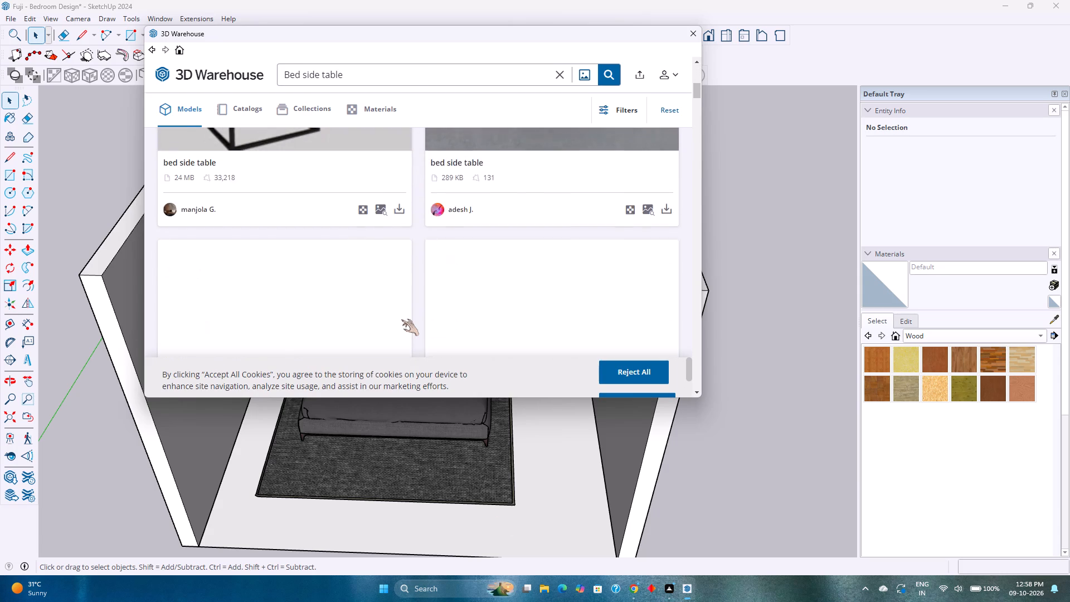
pyautogui.scroll(-5, 341, 262)
pyautogui.scroll(2, 342, 260)
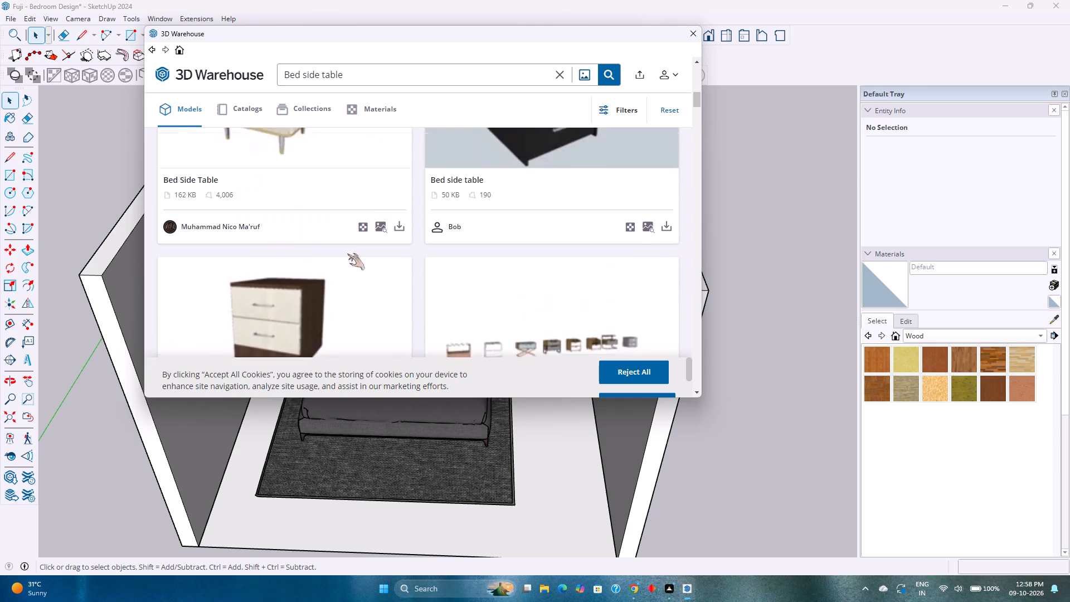
pyautogui.scroll(10, 359, 246)
pyautogui.scroll(-2, 362, 242)
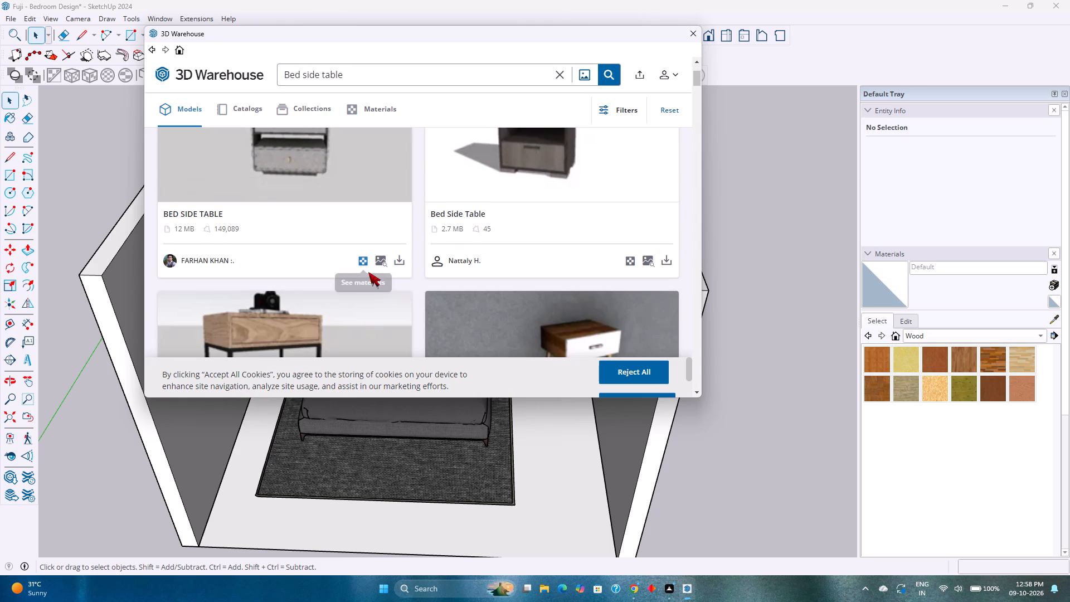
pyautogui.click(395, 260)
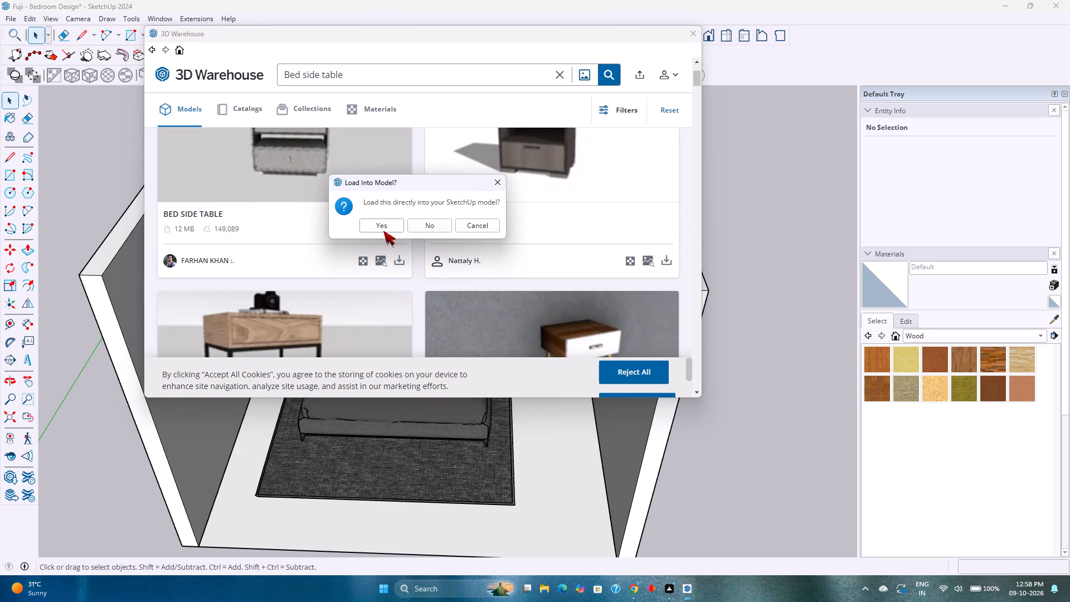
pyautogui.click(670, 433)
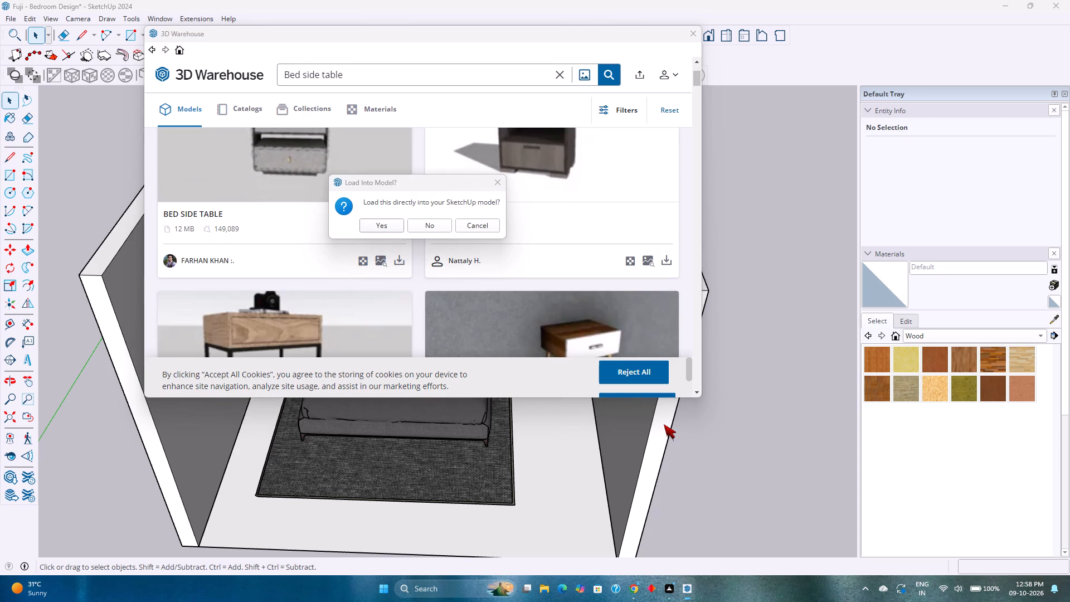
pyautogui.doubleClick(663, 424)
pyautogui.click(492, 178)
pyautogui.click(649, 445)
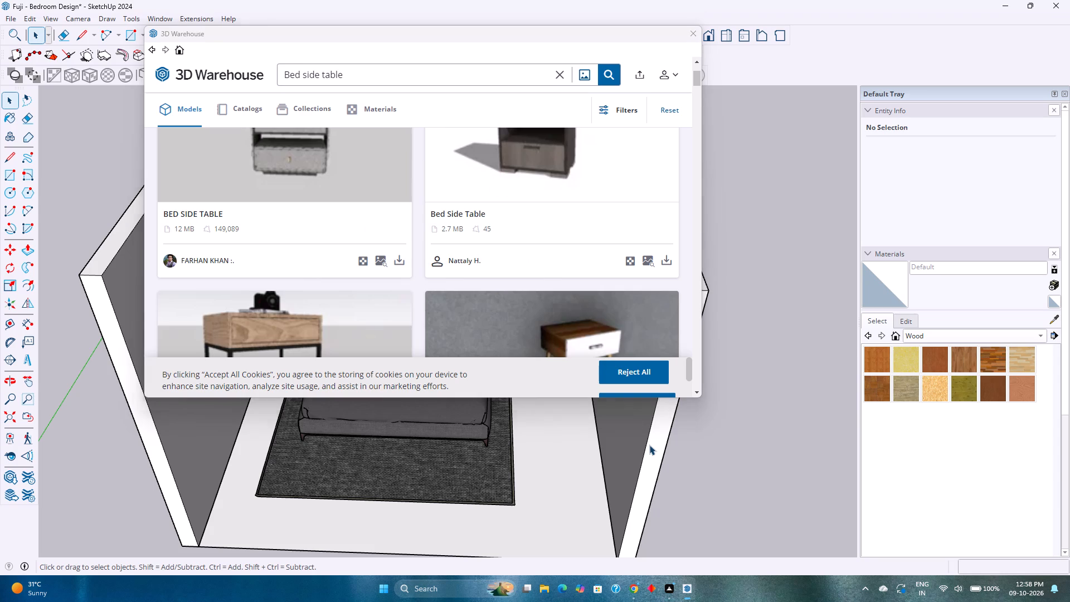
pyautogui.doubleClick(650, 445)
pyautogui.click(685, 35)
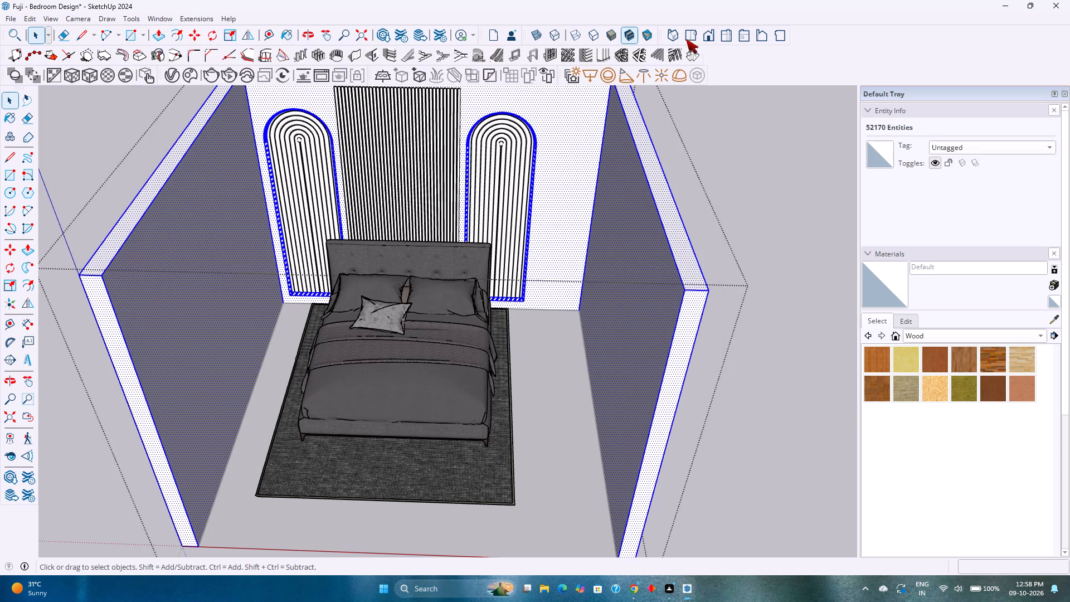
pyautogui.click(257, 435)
# Load the 12 MB BED SIDE TABLE model from the 3D Warehouse and insert it at the carpet's rear left corner.
pyautogui.click(156, 17)
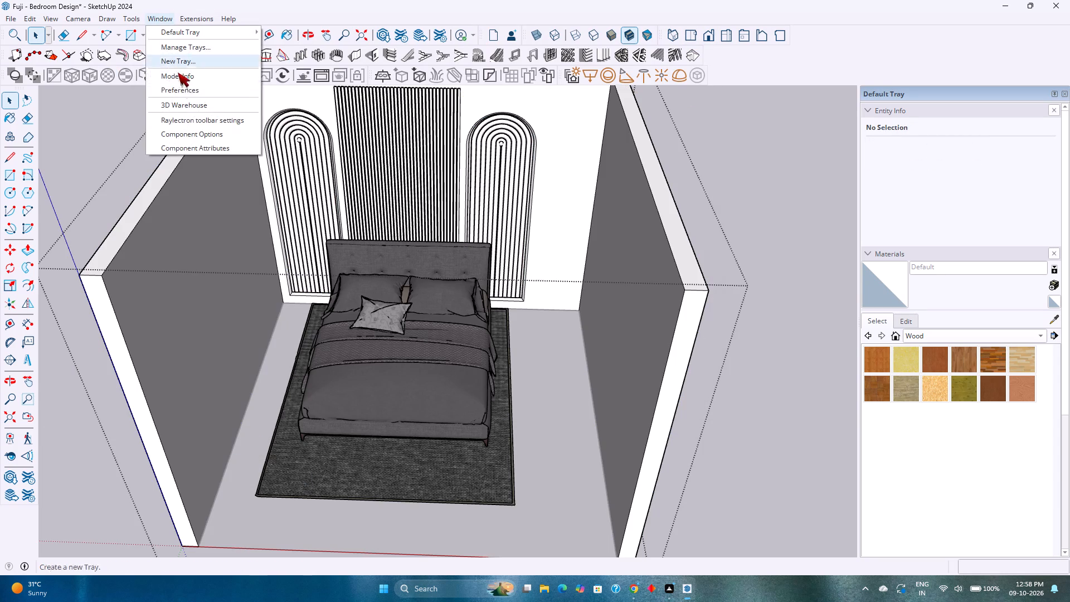
pyautogui.click(181, 106)
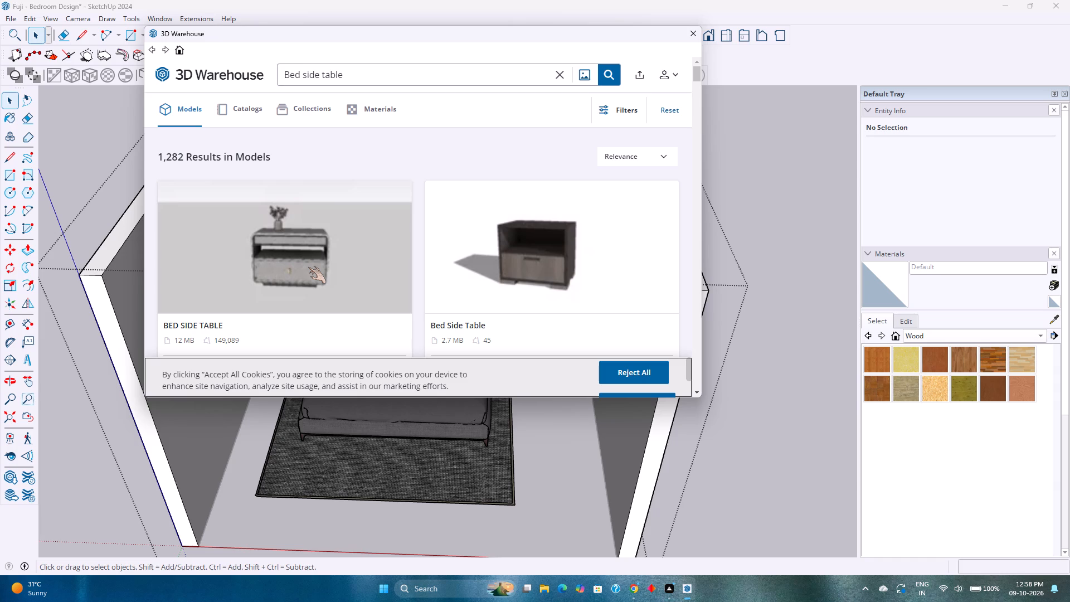
pyautogui.scroll(-2, 337, 291)
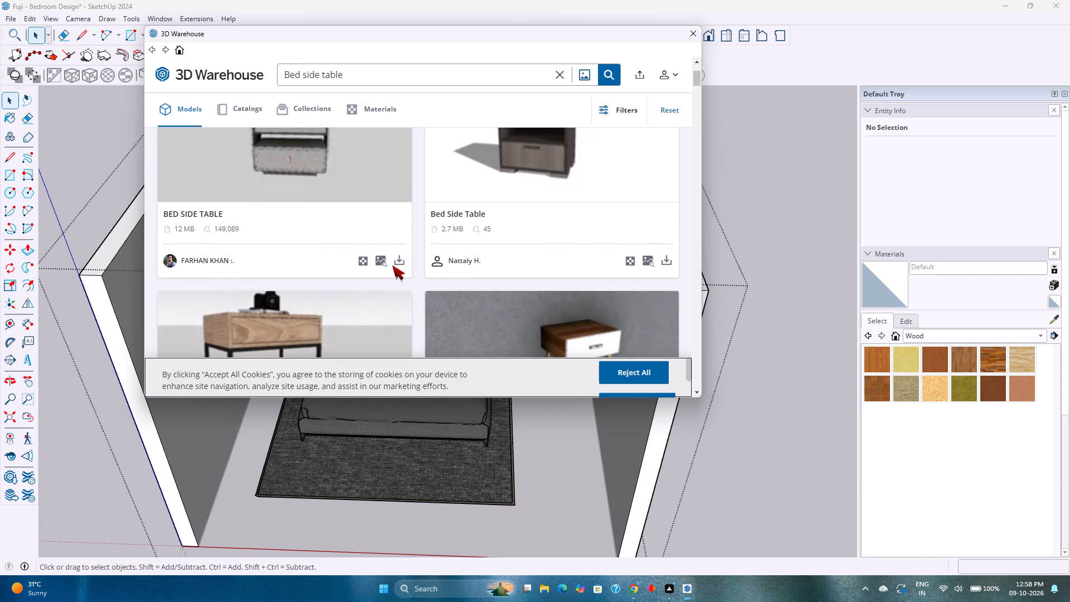
pyautogui.click(405, 256)
pyautogui.click(378, 230)
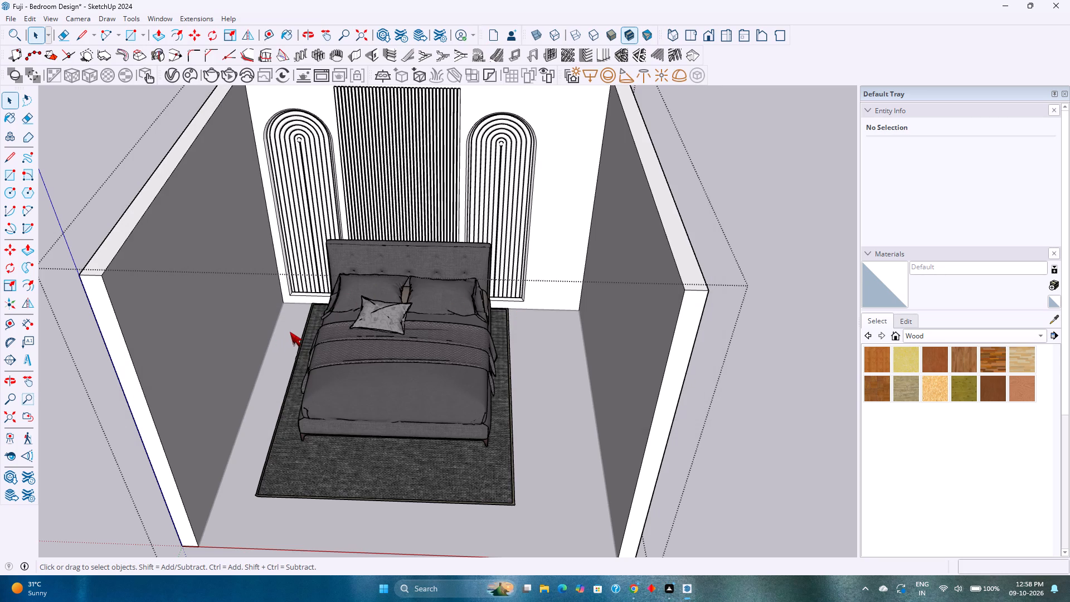
pyautogui.scroll(7, 290, 332)
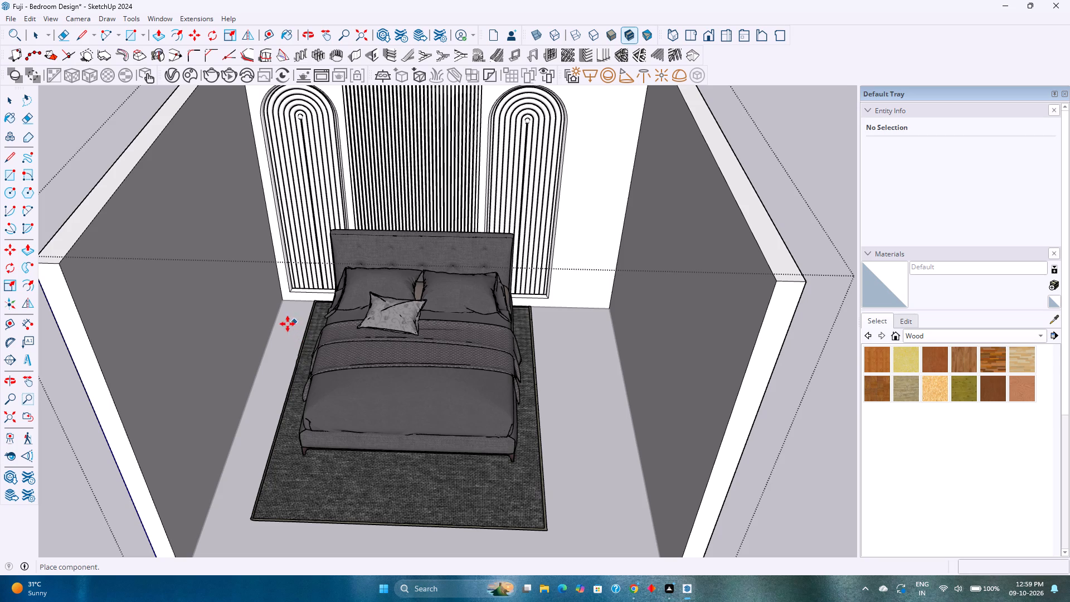
pyautogui.moveTo(278, 337); pyautogui.dragTo(369, 257, button='middle')
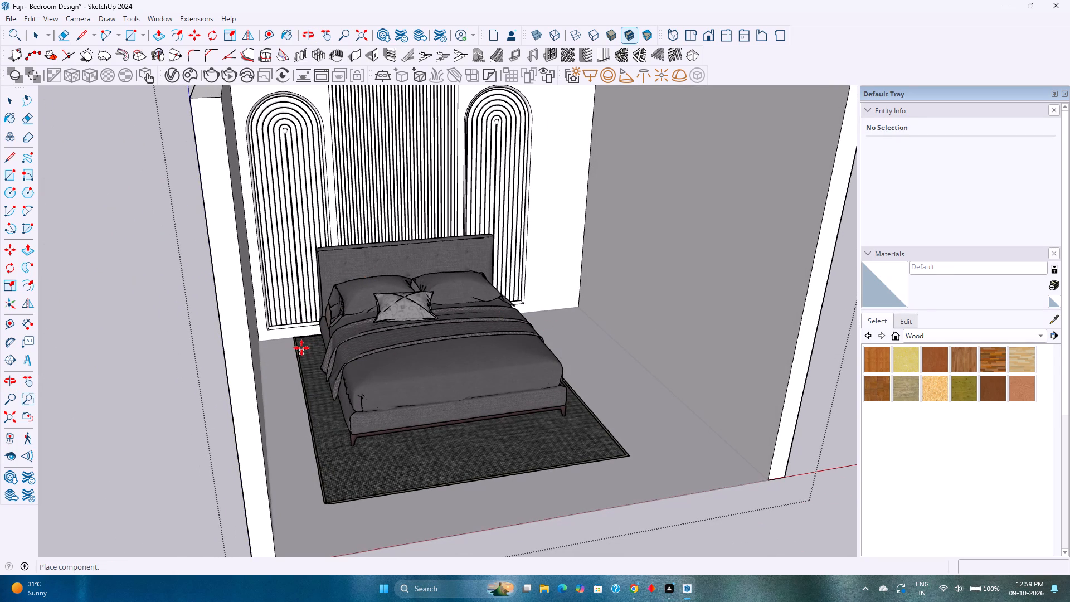
pyautogui.click(300, 348)
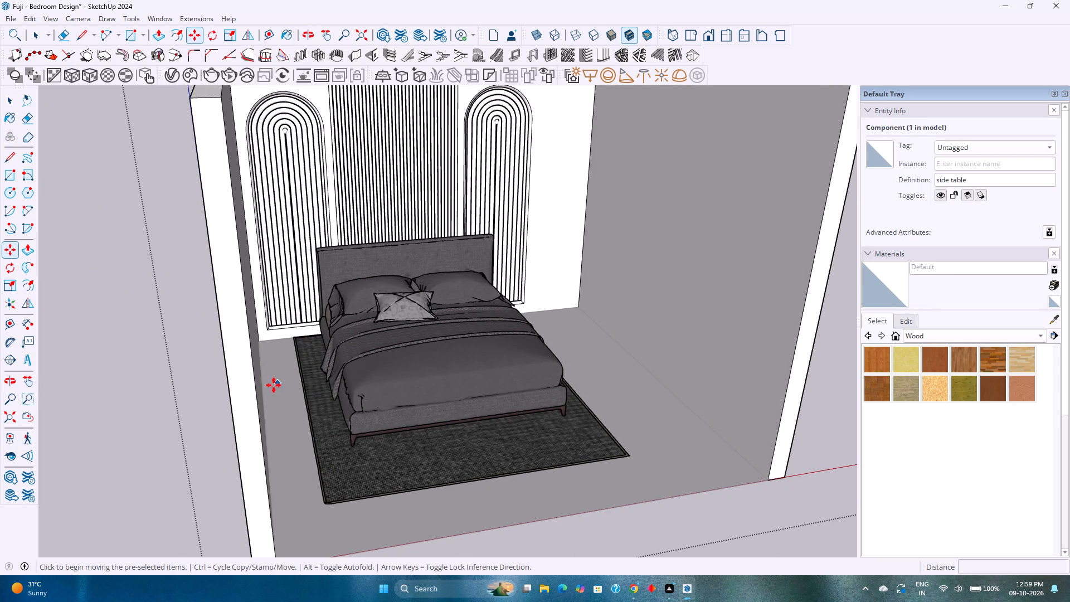
# Move the side table about 86' from outside the room to the floor left of the bed's headboard and clear the selection.
pyautogui.moveTo(273, 385); pyautogui.dragTo(380, 255, button='middle')
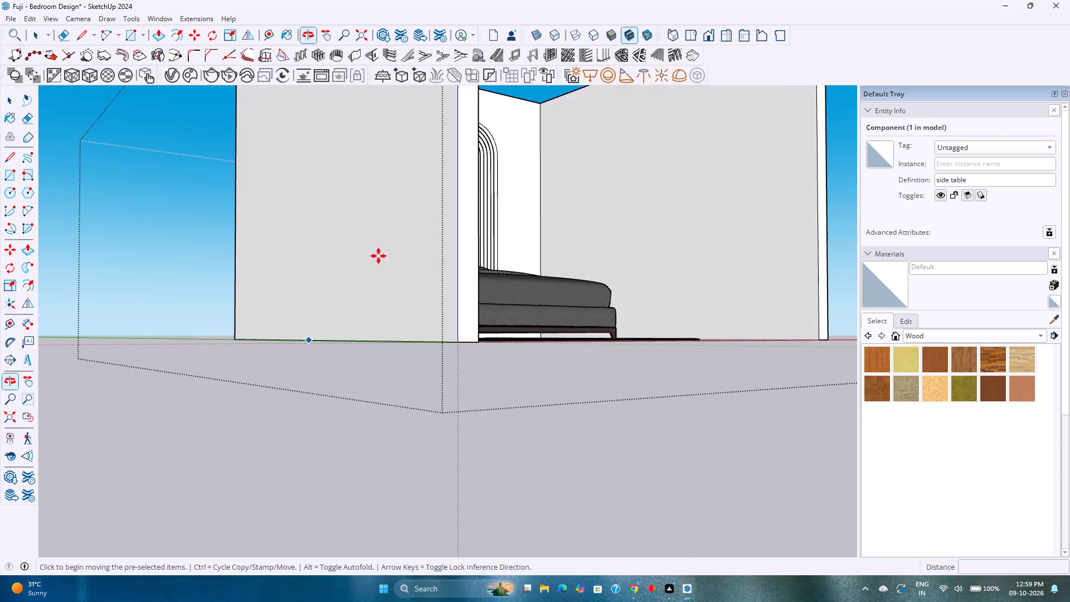
pyautogui.scroll(-10, 378, 256)
pyautogui.moveTo(682, 322); pyautogui.dragTo(436, 439, button='middle')
pyautogui.press('space')
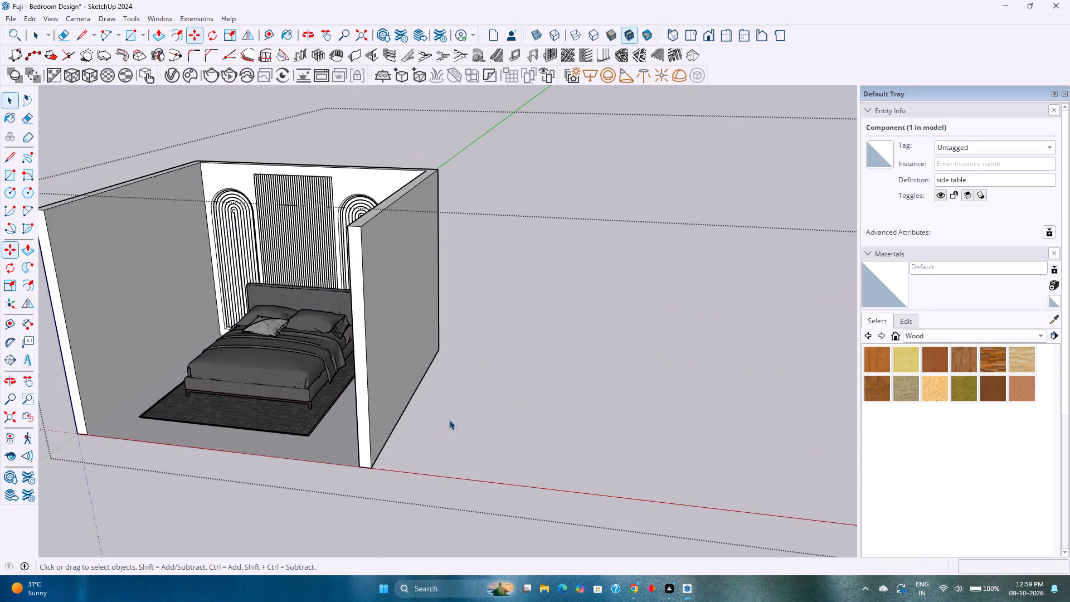
pyautogui.scroll(-6, 449, 420)
pyautogui.keyDown('shift'); pyautogui.moveTo(610, 412); pyautogui.dragTo(446, 371, button='middle'); pyautogui.keyUp('shift')
pyautogui.scroll(-4, 446, 373)
pyautogui.keyDown('shift'); pyautogui.moveTo(558, 392); pyautogui.dragTo(372, 370, button='middle'); pyautogui.keyUp('shift')
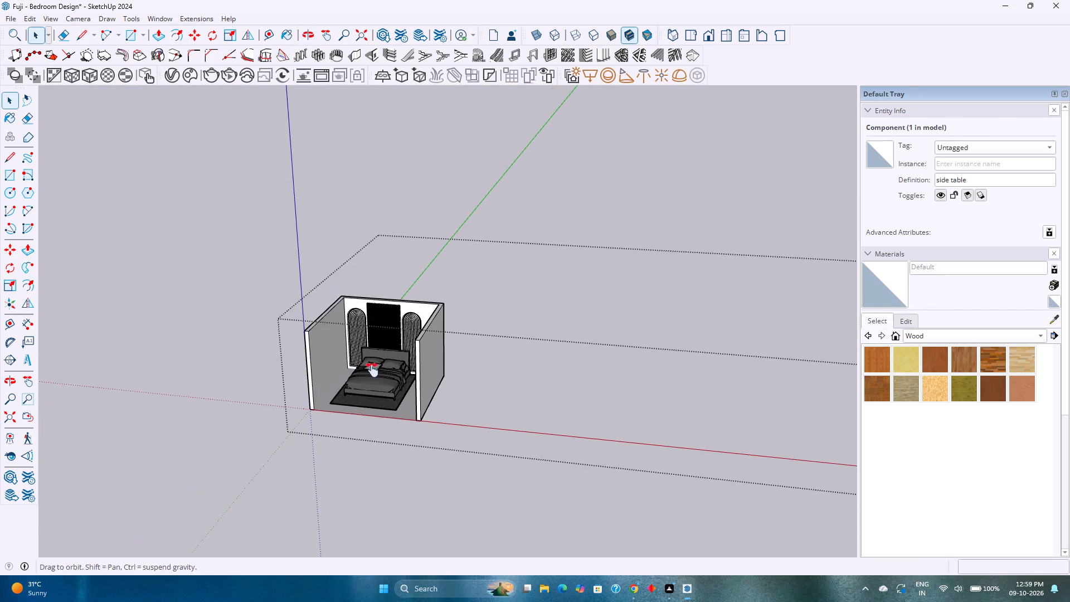
pyautogui.keyDown('shift'); pyautogui.moveTo(372, 370); pyautogui.dragTo(288, 370, button='middle'); pyautogui.keyUp('shift')
pyautogui.scroll(-2, 340, 378)
pyautogui.scroll(9, 722, 340)
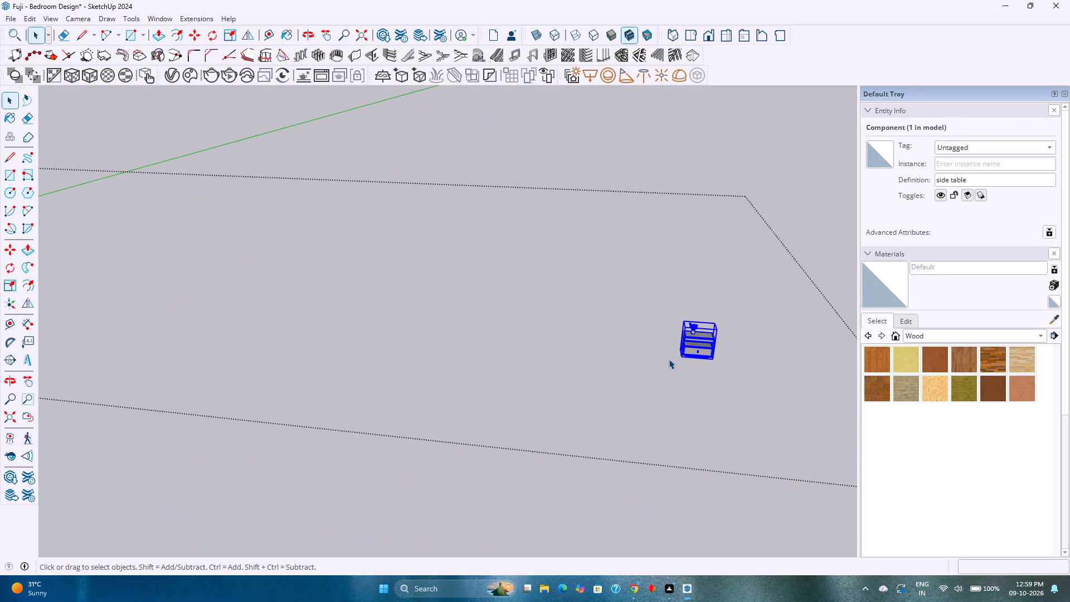
pyautogui.press('m')
pyautogui.scroll(11, 682, 357)
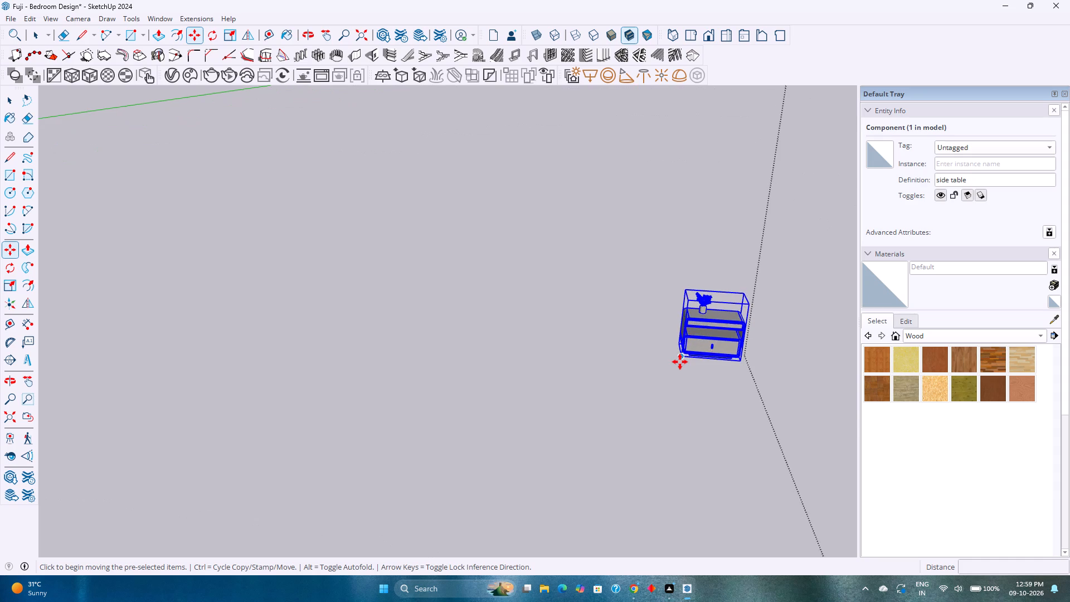
pyautogui.scroll(15, 680, 362)
pyautogui.click(682, 347)
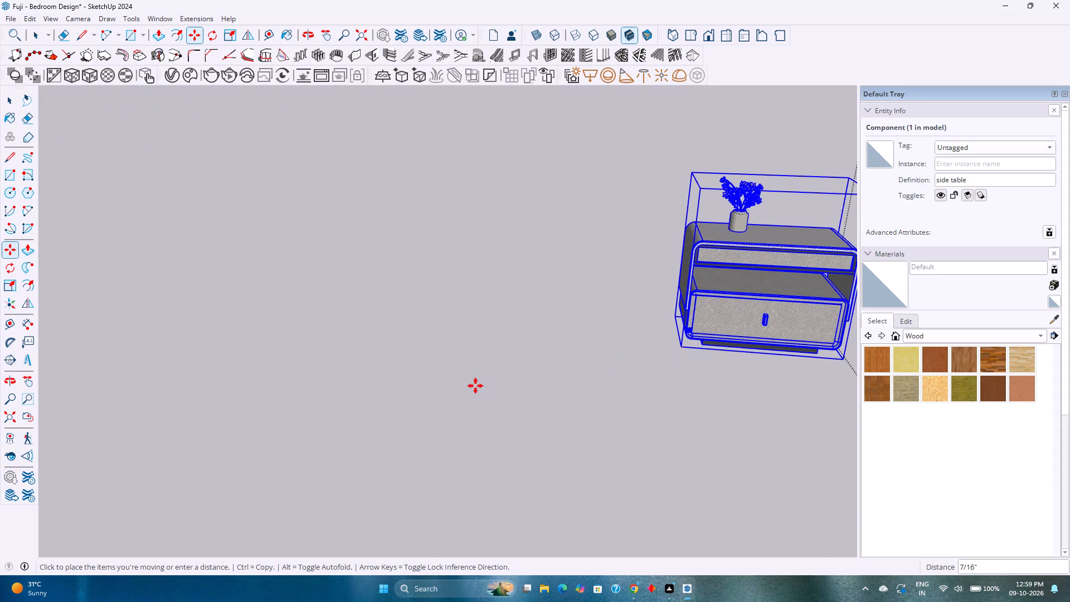
pyautogui.scroll(-17, 471, 386)
pyautogui.keyDown('shift'); pyautogui.moveTo(335, 382); pyautogui.dragTo(767, 332, button='middle'); pyautogui.keyUp('shift')
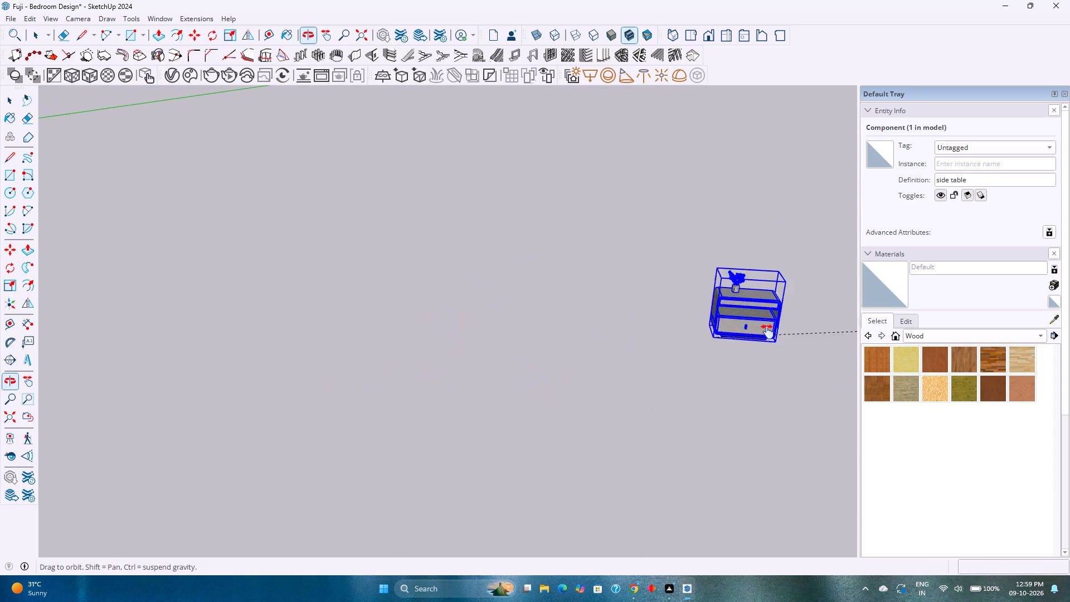
pyautogui.keyDown('shift'); pyautogui.moveTo(767, 332); pyautogui.dragTo(768, 331, button='middle'); pyautogui.keyUp('shift')
pyautogui.scroll(-6, 731, 333)
pyautogui.scroll(-9, 381, 361)
pyautogui.keyDown('shift'); pyautogui.moveTo(371, 362); pyautogui.dragTo(650, 350, button='middle'); pyautogui.keyUp('shift')
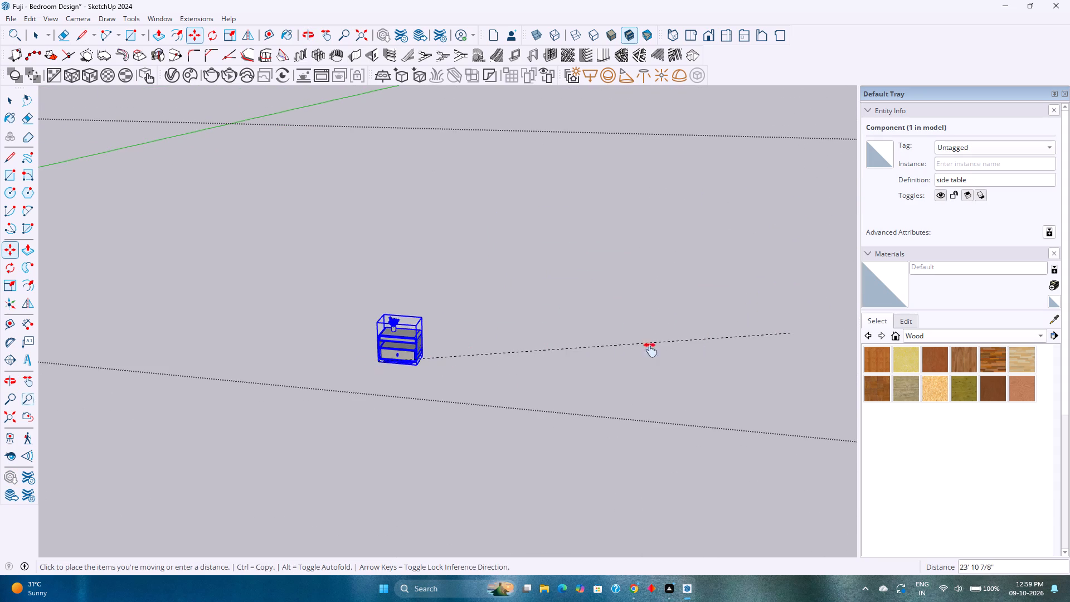
pyautogui.keyDown('shift'); pyautogui.moveTo(650, 350); pyautogui.dragTo(736, 343, button='middle'); pyautogui.keyUp('shift')
pyautogui.scroll(-5, 735, 343)
pyautogui.click(8, 416)
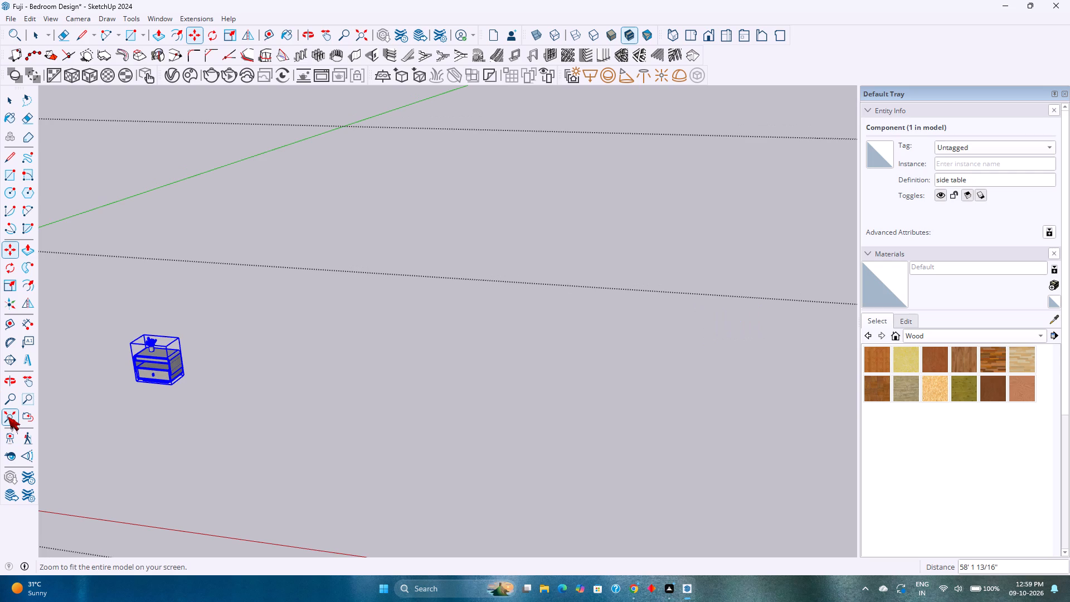
pyautogui.scroll(3, 202, 358)
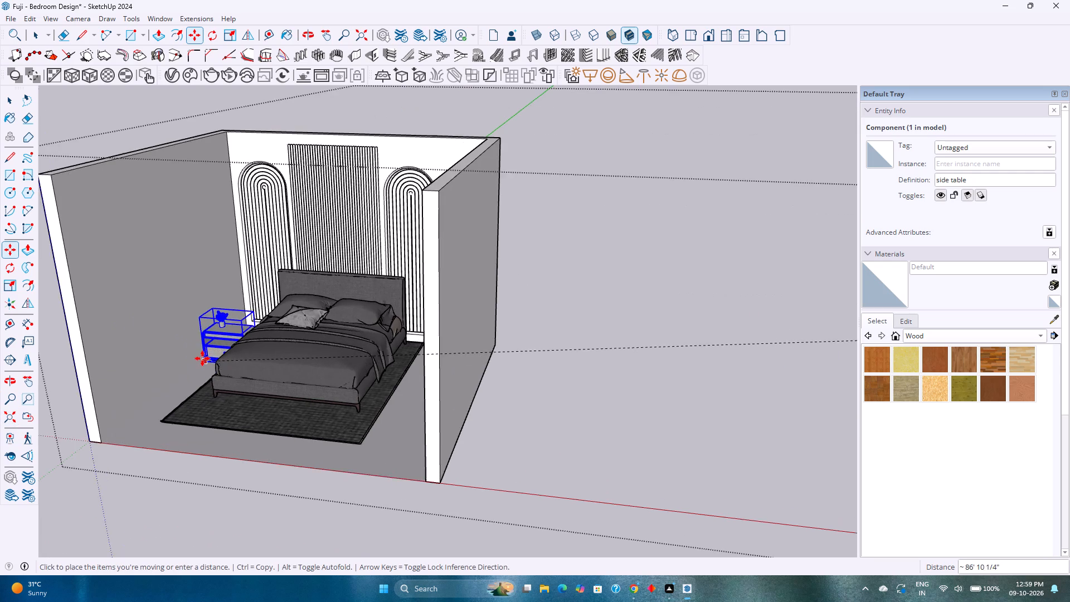
pyautogui.scroll(1, 202, 358)
pyautogui.moveTo(202, 358); pyautogui.dragTo(332, 370, button='middle')
pyautogui.scroll(4, 228, 370)
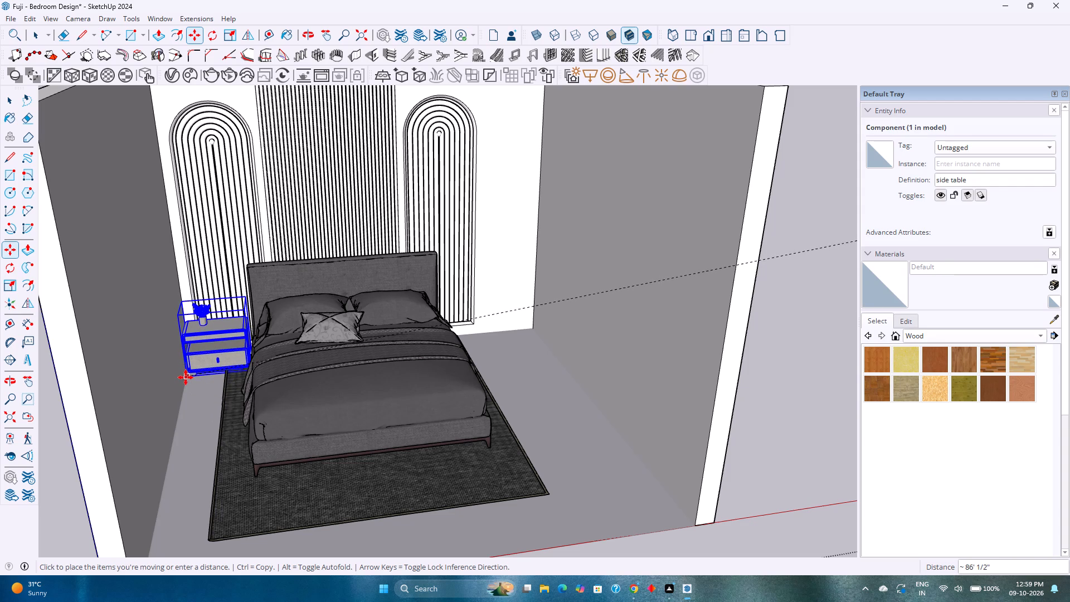
pyautogui.click(186, 377)
pyautogui.scroll(-4, 401, 389)
pyautogui.press('space')
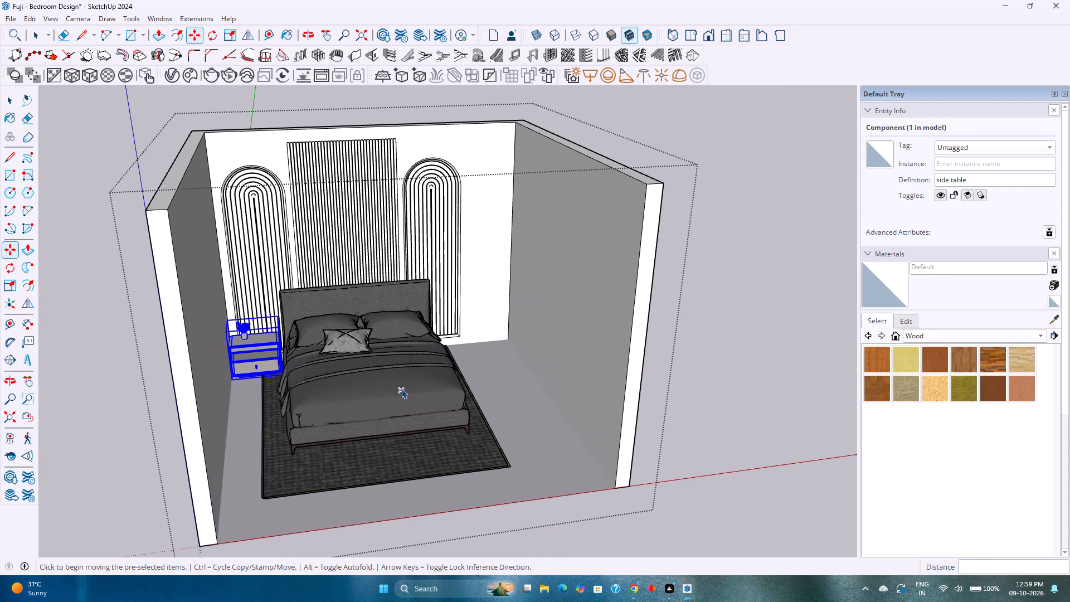
pyautogui.scroll(9, 247, 334)
pyautogui.scroll(-2, 382, 351)
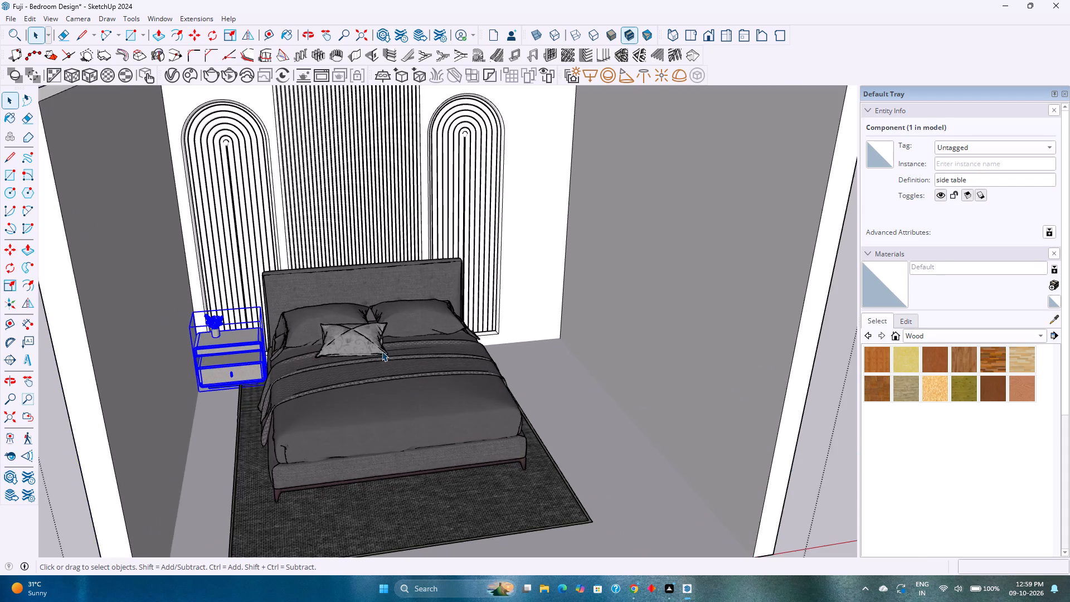
pyautogui.moveTo(382, 351); pyautogui.dragTo(304, 357, button='middle')
pyautogui.press('Escape')
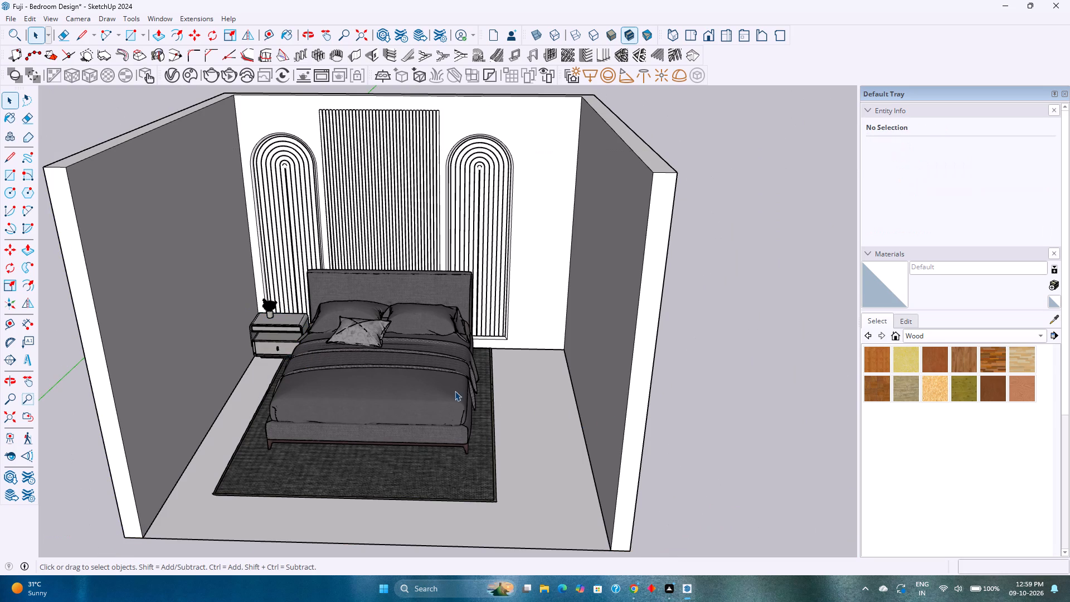
# Examine the side table's position against the fluted arch panel and the headboard from above.
pyautogui.scroll(12, 279, 327)
pyautogui.moveTo(288, 318); pyautogui.dragTo(290, 537, button='middle')
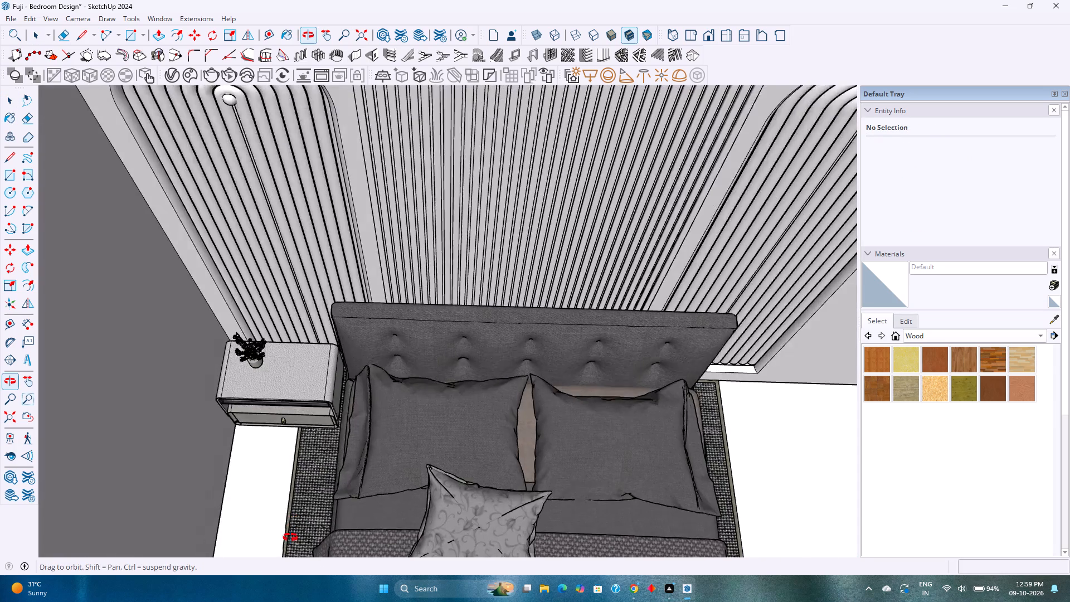
pyautogui.moveTo(290, 537); pyautogui.dragTo(294, 548, button='middle')
pyautogui.scroll(7, 293, 366)
pyautogui.moveTo(293, 363); pyautogui.dragTo(307, 434, button='middle')
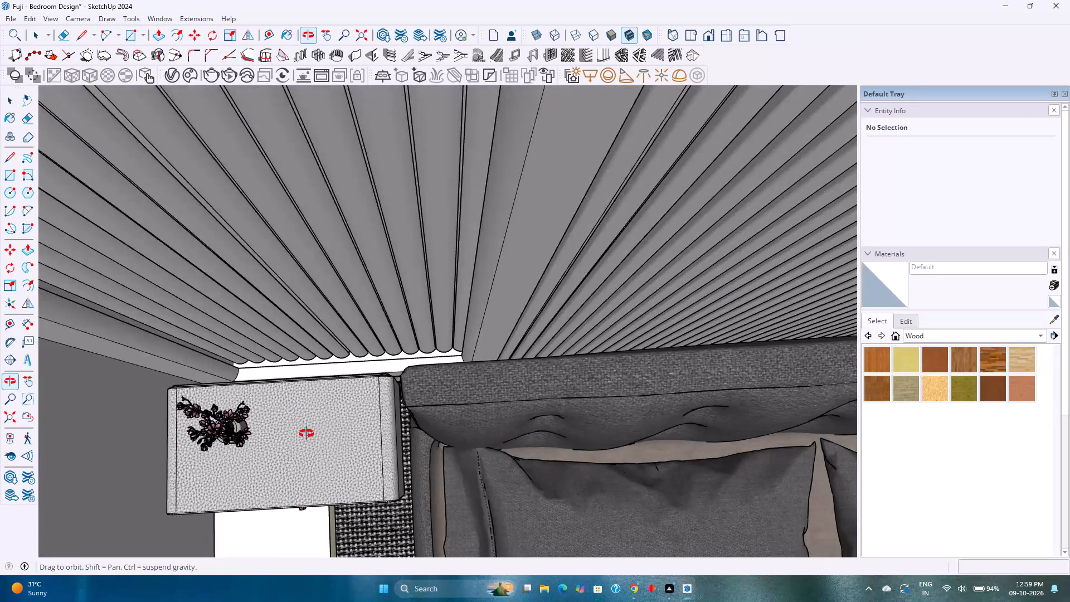
pyautogui.moveTo(307, 434); pyautogui.dragTo(305, 373, button='middle')
pyautogui.scroll(-15, 305, 371)
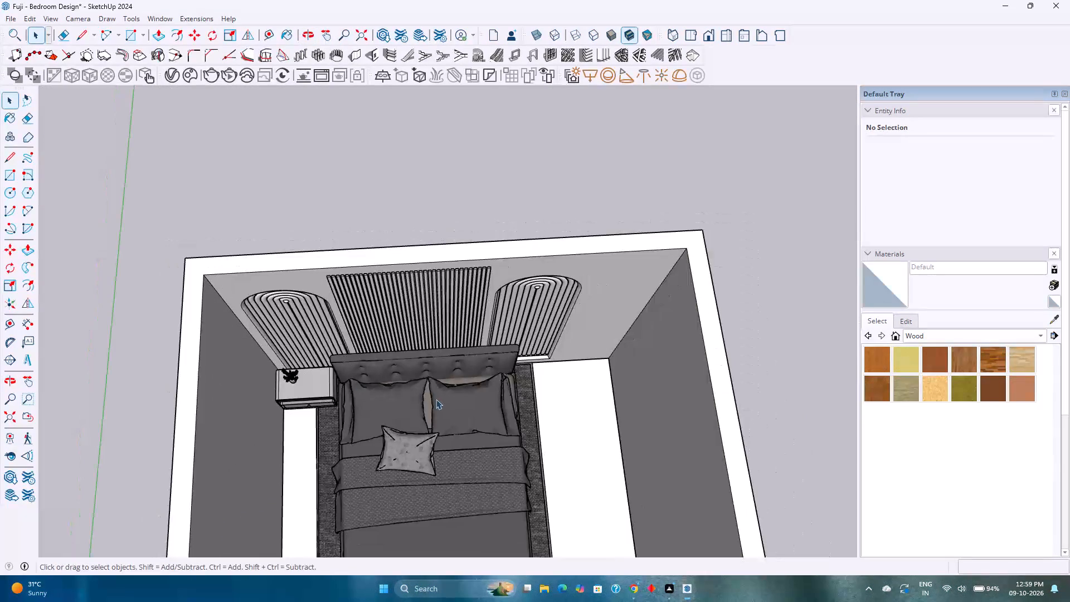
# Save the bedroom model with the side table placed beside the bed.
pyautogui.moveTo(436, 399); pyautogui.dragTo(434, 331, button='middle')
pyautogui.scroll(4, 455, 394)
pyautogui.scroll(-5, 458, 404)
pyautogui.moveTo(485, 442); pyautogui.dragTo(464, 368, button='middle')
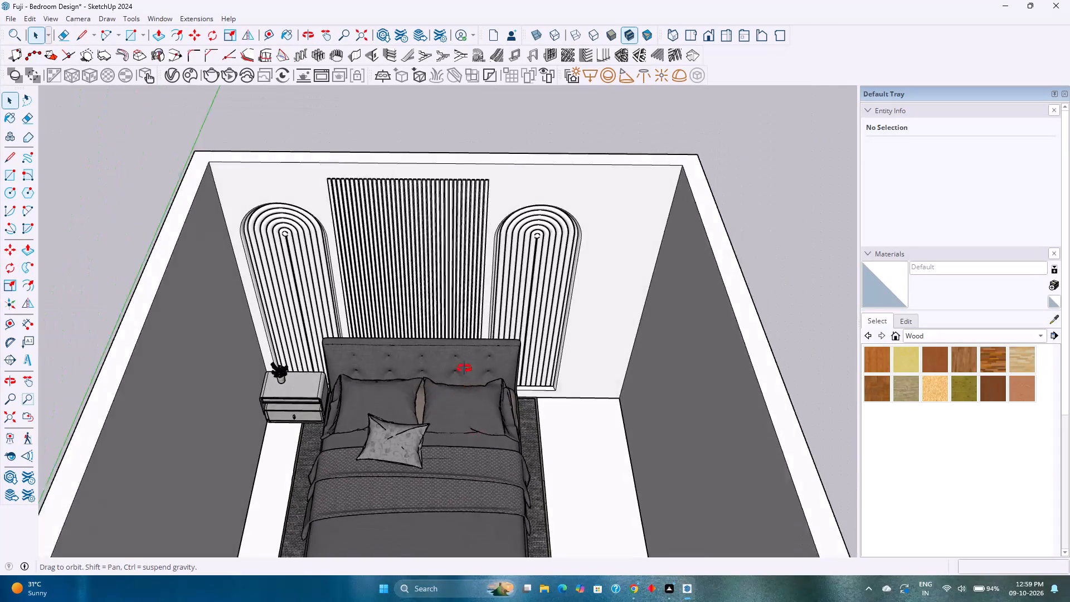
pyautogui.moveTo(464, 368); pyautogui.dragTo(467, 352, button='middle')
pyautogui.scroll(-7, 474, 348)
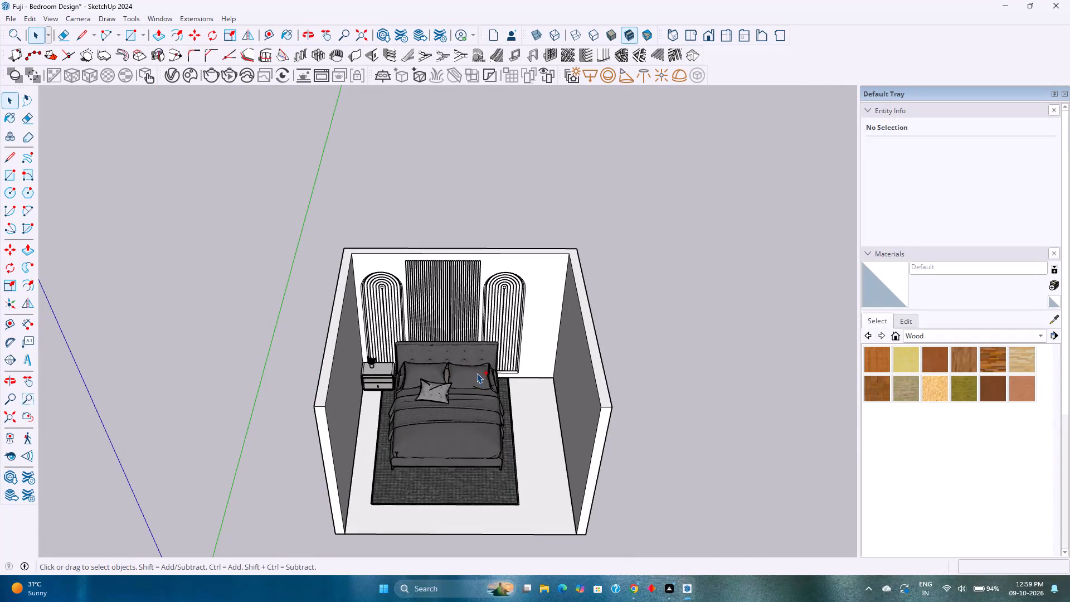
pyautogui.hotkey('ctrl', 's')
# Examine the bed, side table and fluted wall panels from the open front of the room.
pyautogui.moveTo(521, 446); pyautogui.dragTo(521, 421, button='middle')
pyautogui.moveTo(521, 421); pyautogui.dragTo(520, 360, button='middle')
pyautogui.moveTo(515, 404); pyautogui.dragTo(517, 324, button='middle')
pyautogui.moveTo(549, 475); pyautogui.dragTo(554, 396, button='middle')
pyautogui.moveTo(583, 462); pyautogui.dragTo(567, 404, button='middle')
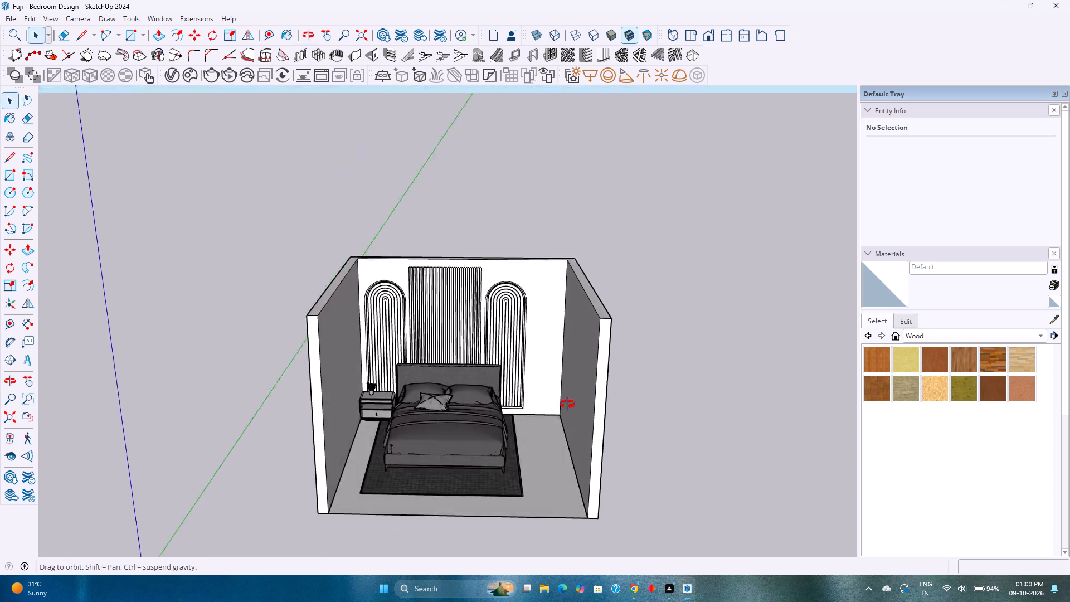
pyautogui.moveTo(567, 404); pyautogui.dragTo(565, 388, button='middle')
pyautogui.scroll(5, 458, 392)
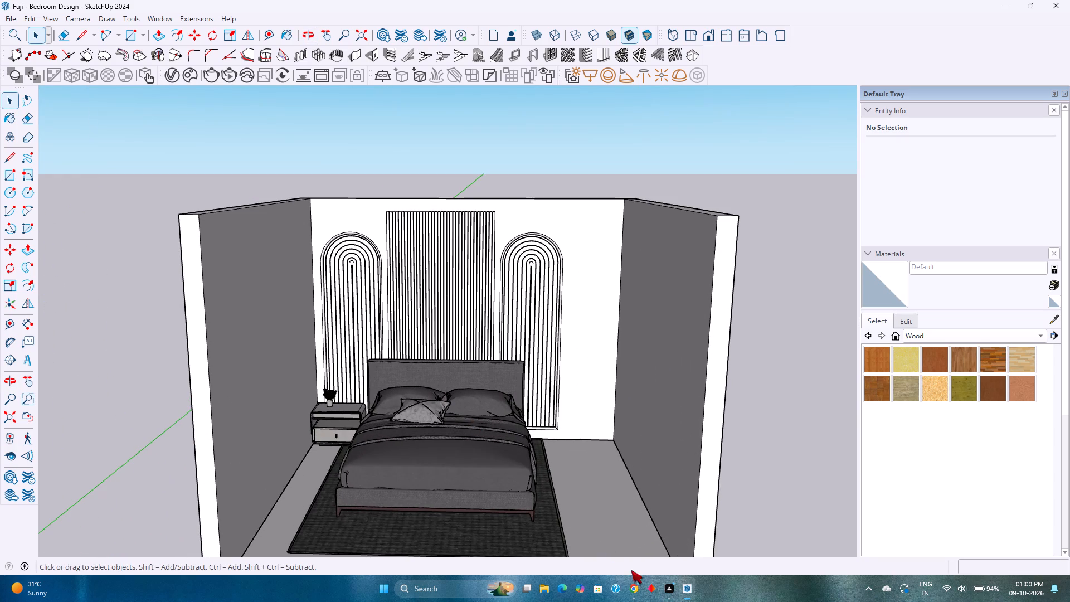
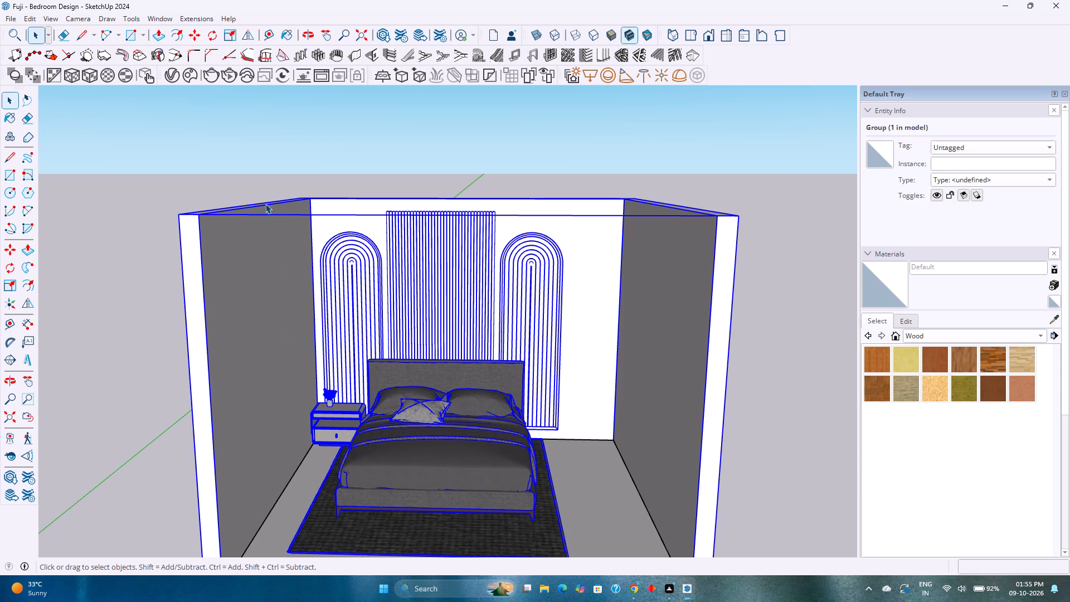
# Open the bedroom group for editing at the side table beside the bed.
pyautogui.scroll(-3, 490, 359)
pyautogui.scroll(2, 504, 407)
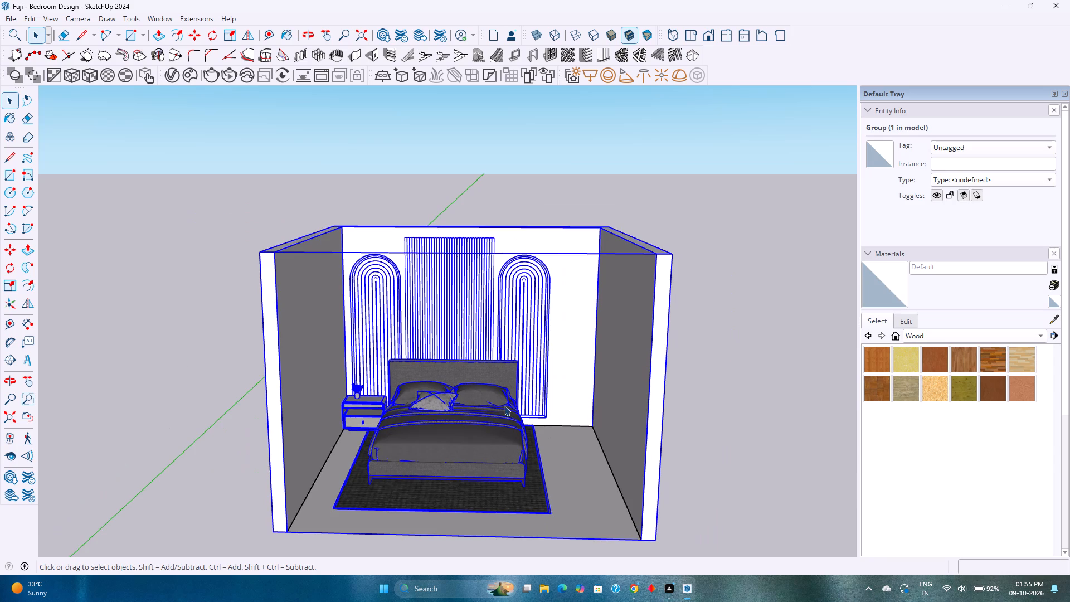
pyautogui.scroll(2, 504, 406)
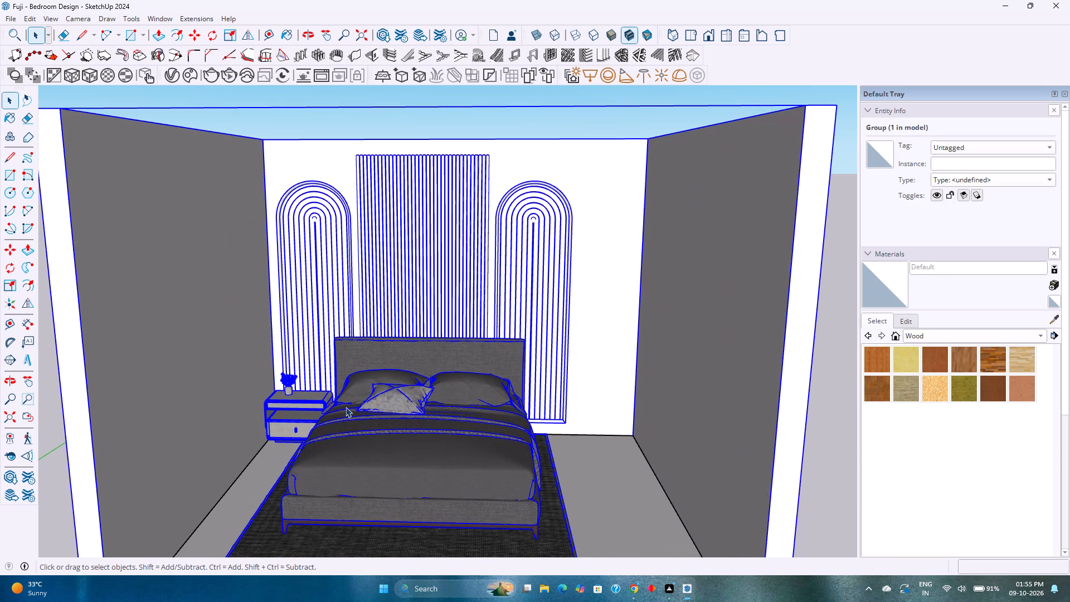
pyautogui.moveTo(346, 407); pyautogui.dragTo(384, 417, button='middle')
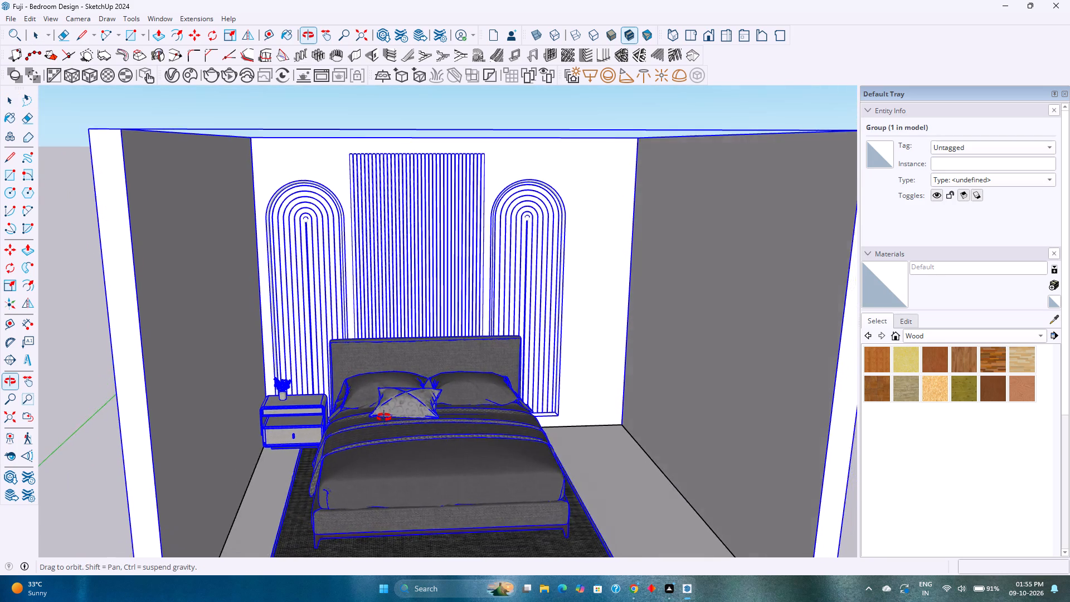
pyautogui.moveTo(384, 417); pyautogui.dragTo(371, 393, button='middle')
pyautogui.click(312, 417)
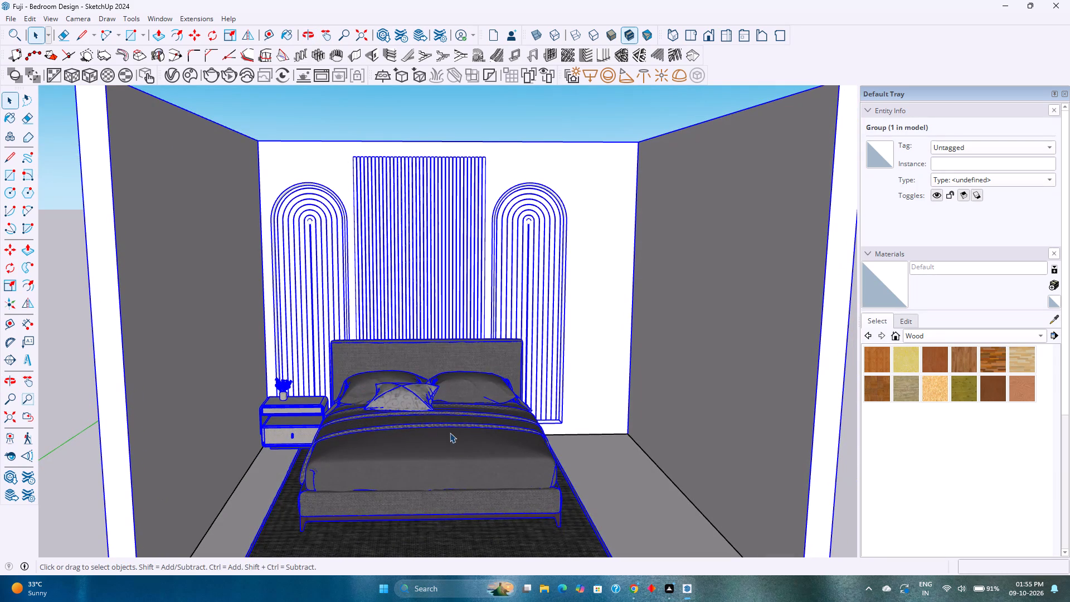
pyautogui.press('Escape')
pyautogui.doubleClick(308, 424)
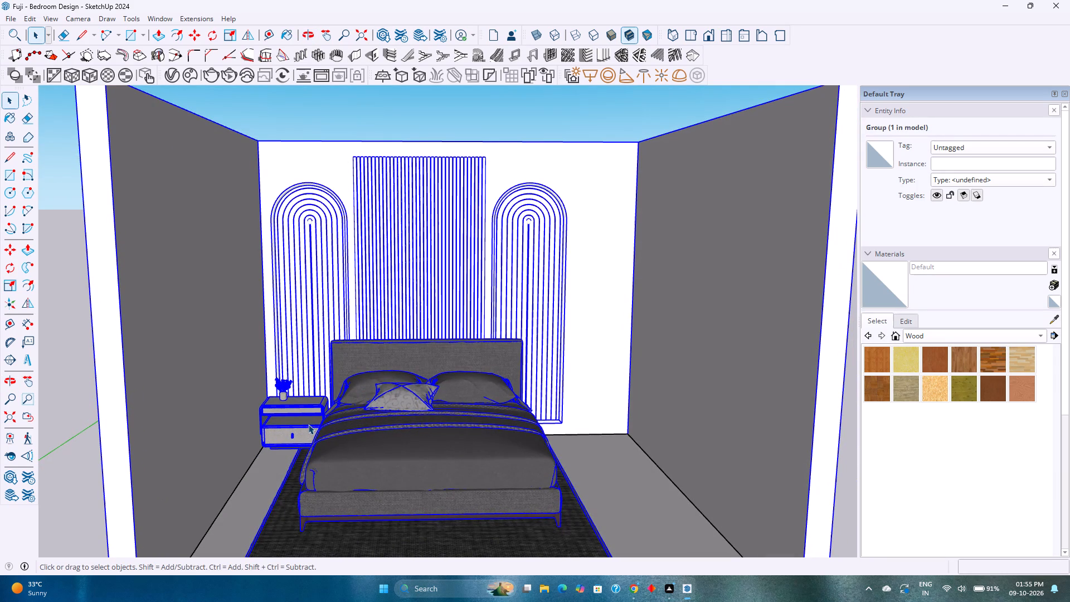
# Scale the side table along the red axis to about 0.83, narrowing it from the side nearest the bed.
pyautogui.click(306, 435)
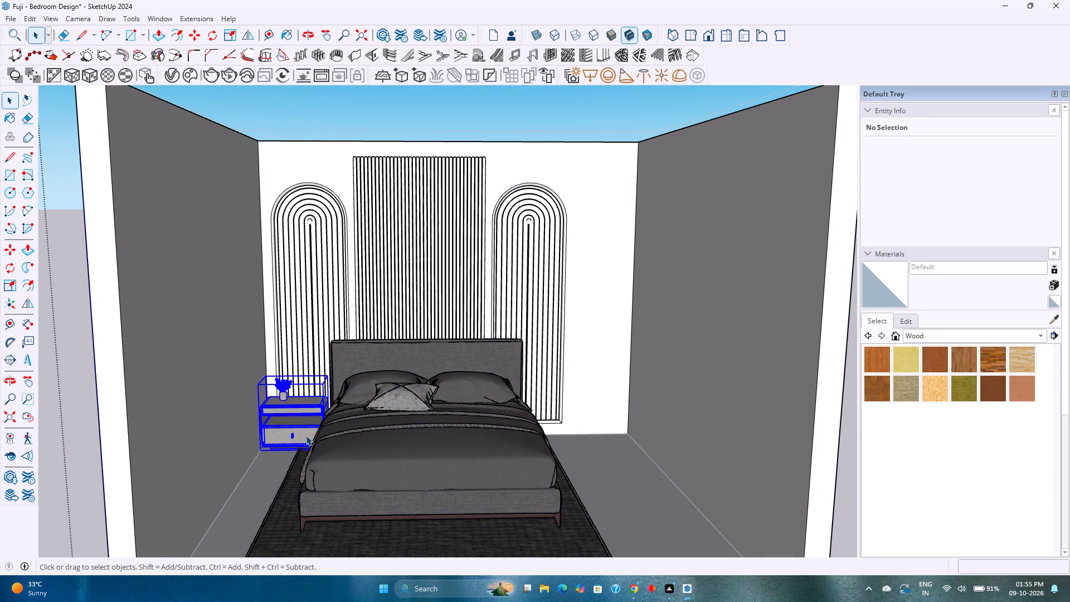
pyautogui.scroll(7, 303, 433)
pyautogui.moveTo(303, 433); pyautogui.dragTo(315, 500, button='middle')
pyautogui.scroll(4, 343, 384)
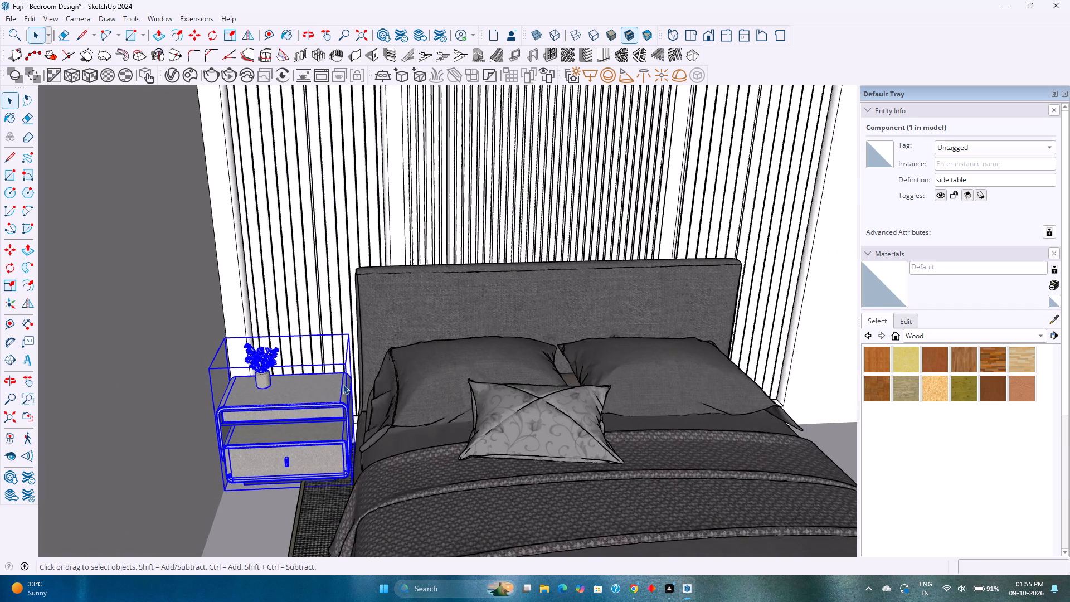
pyautogui.scroll(4, 343, 384)
pyautogui.press('s')
pyautogui.click(363, 423)
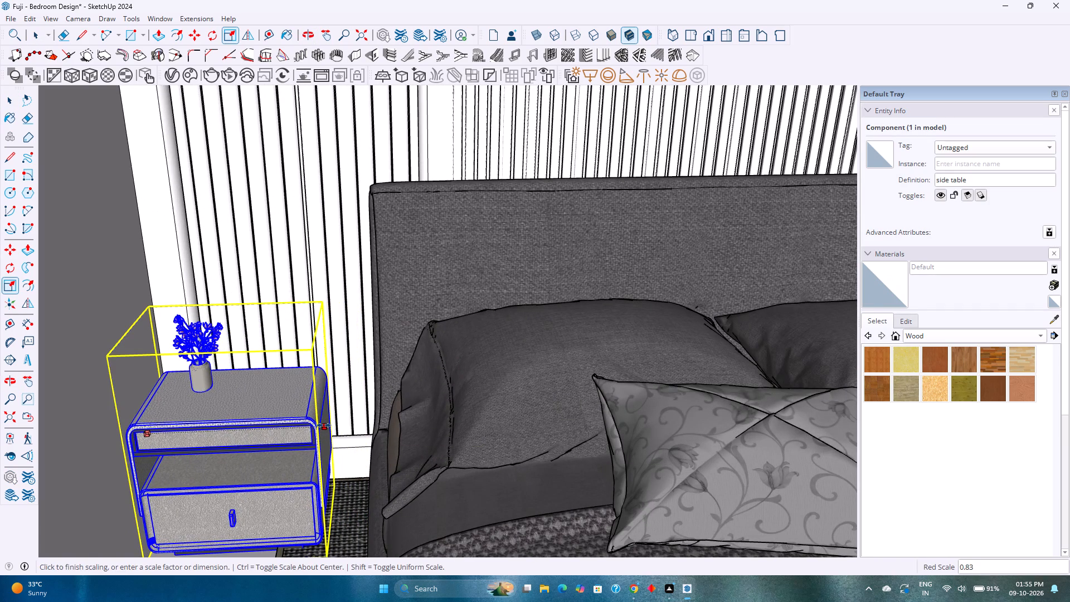
pyautogui.click(324, 425)
pyautogui.scroll(-7, 324, 425)
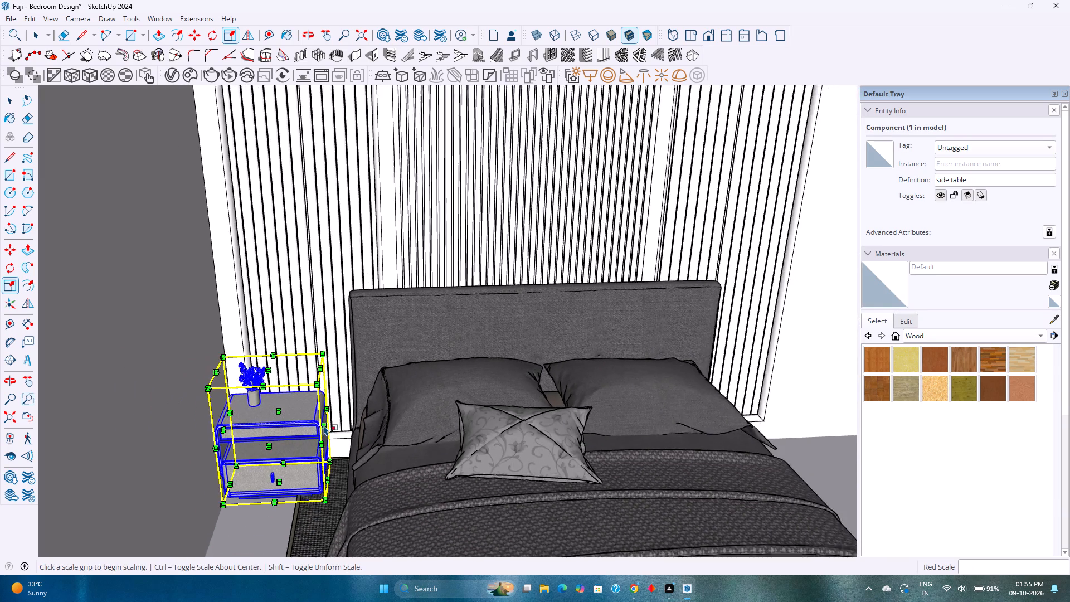
pyautogui.scroll(-4, 324, 425)
pyautogui.press('Escape')
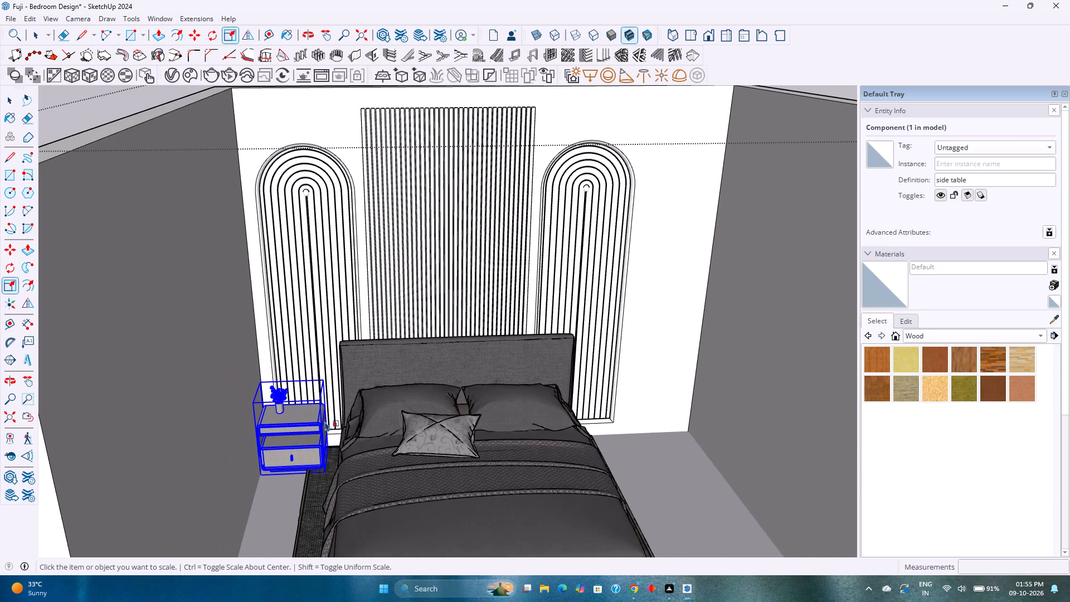
pyautogui.press('Escape')
# Move the bed and rug about 3 3/16" along the red axis toward the side table.
pyautogui.click(389, 438)
pyautogui.scroll(-4, 373, 445)
pyautogui.moveTo(496, 477); pyautogui.dragTo(489, 377, button='middle')
pyautogui.scroll(3, 478, 405)
pyautogui.keyDown('shift'); pyautogui.moveTo(461, 477); pyautogui.dragTo(478, 407, button='middle'); pyautogui.keyUp('shift')
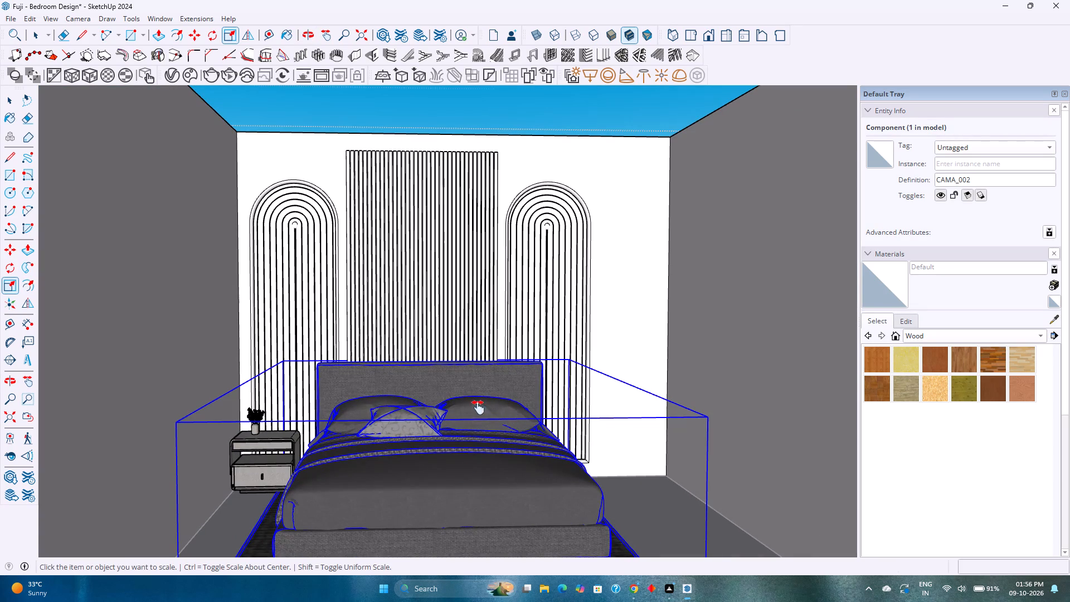
pyautogui.keyDown('shift'); pyautogui.moveTo(478, 407); pyautogui.dragTo(497, 347, button='middle'); pyautogui.keyUp('shift')
pyautogui.scroll(-1, 491, 351)
pyautogui.press('m')
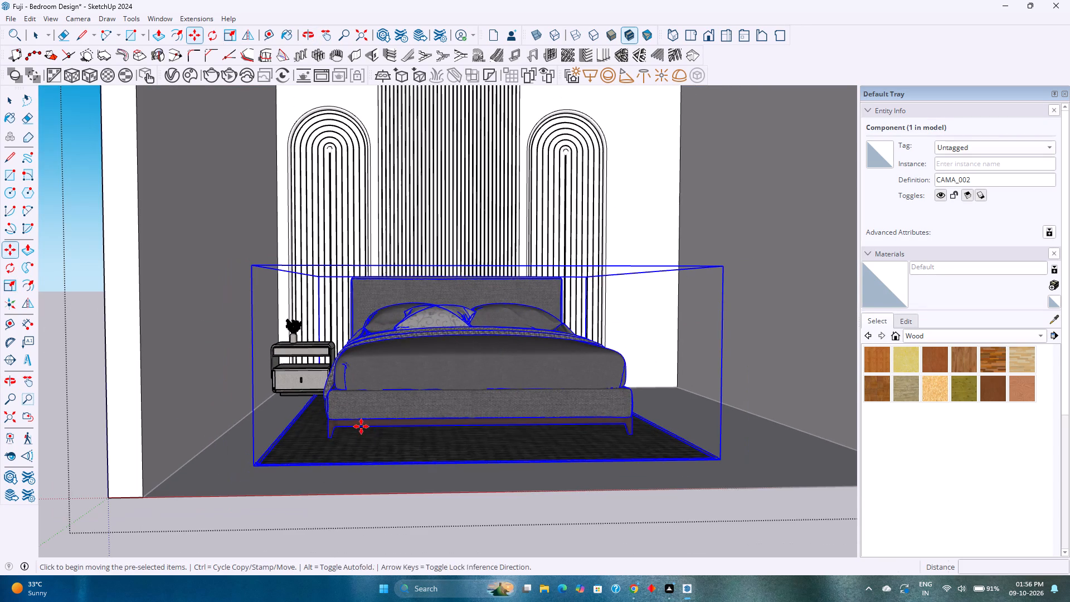
pyautogui.click(253, 469)
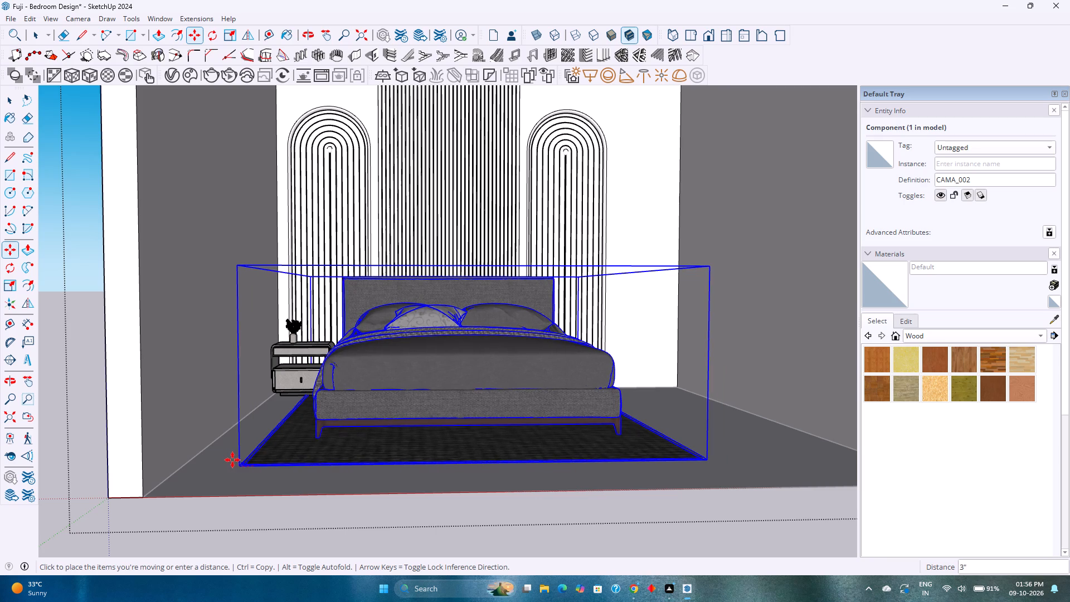
pyautogui.press('Right')
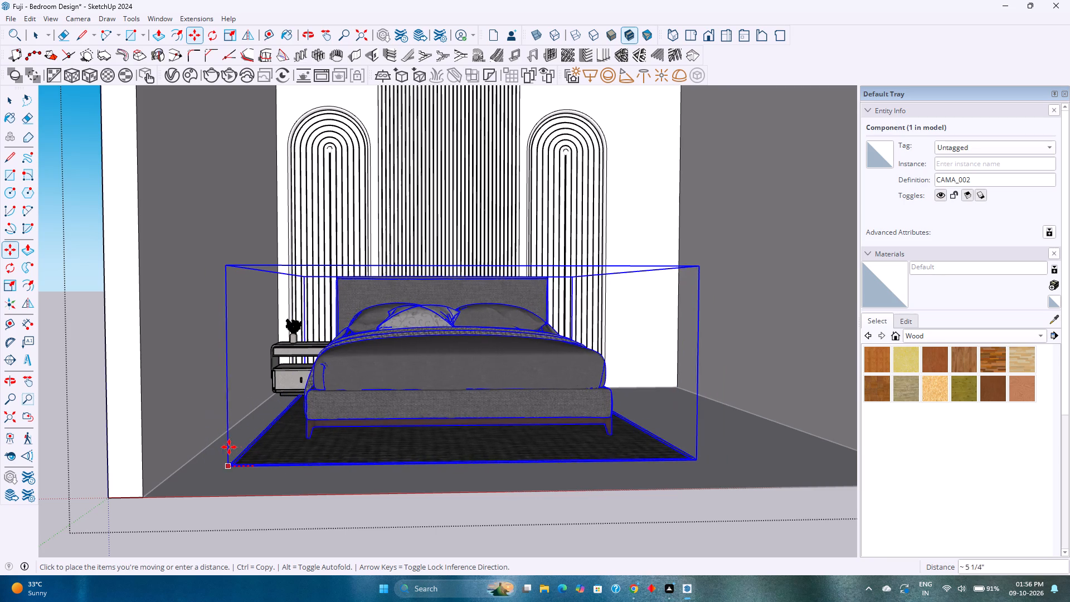
pyautogui.scroll(1, 234, 446)
pyautogui.moveTo(239, 449); pyautogui.dragTo(270, 452, button='middle')
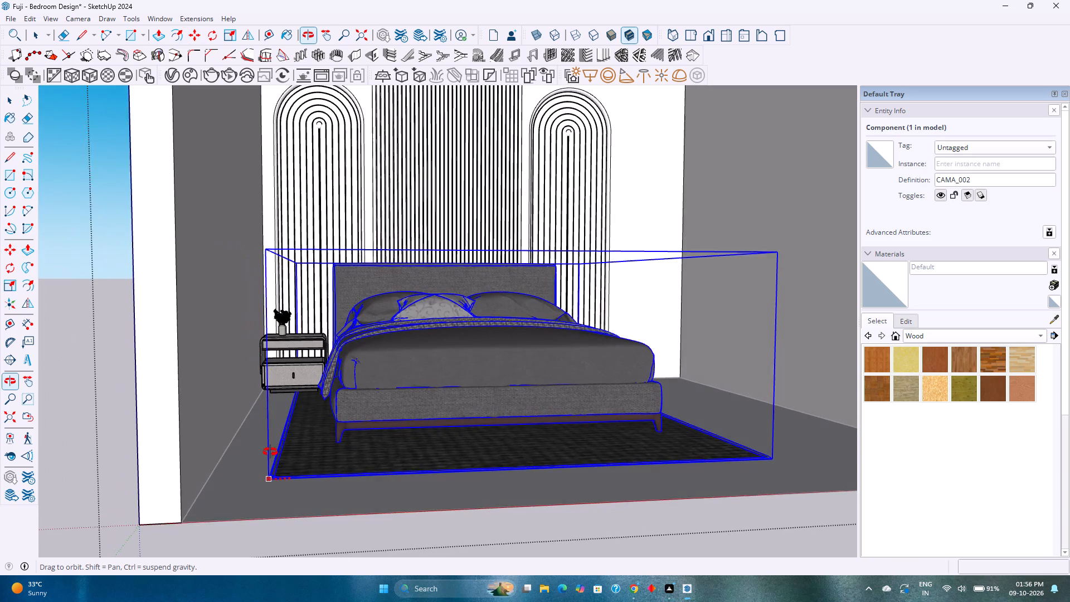
pyautogui.moveTo(270, 452); pyautogui.dragTo(271, 452, button='middle')
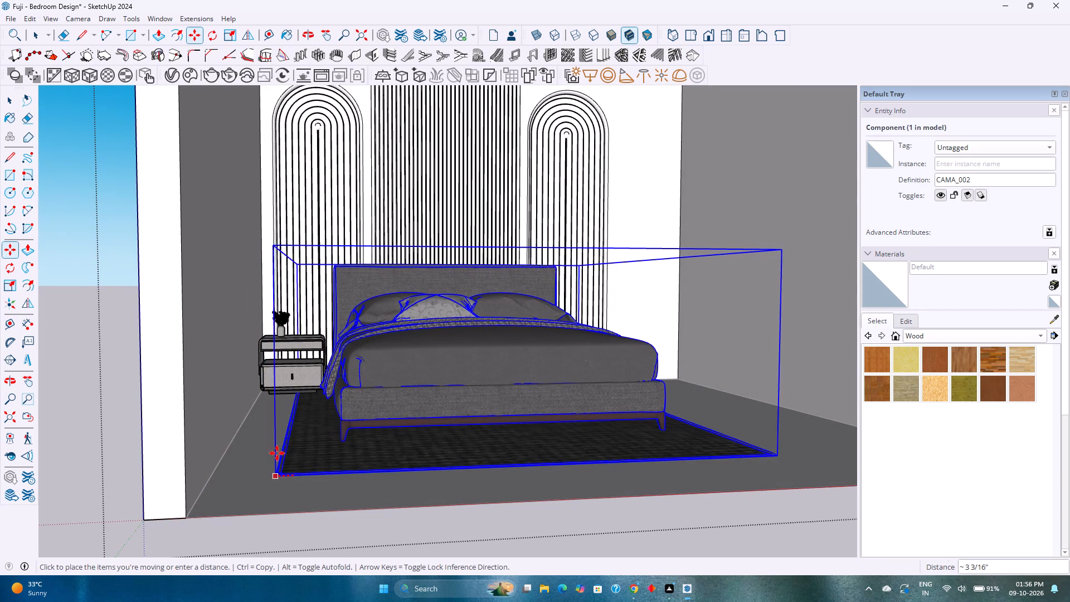
pyautogui.click(277, 453)
# Shift the bed and rug about 5/8" along the red axis away from the side table, and close the group.
pyautogui.moveTo(526, 446); pyautogui.dragTo(480, 468, button='middle')
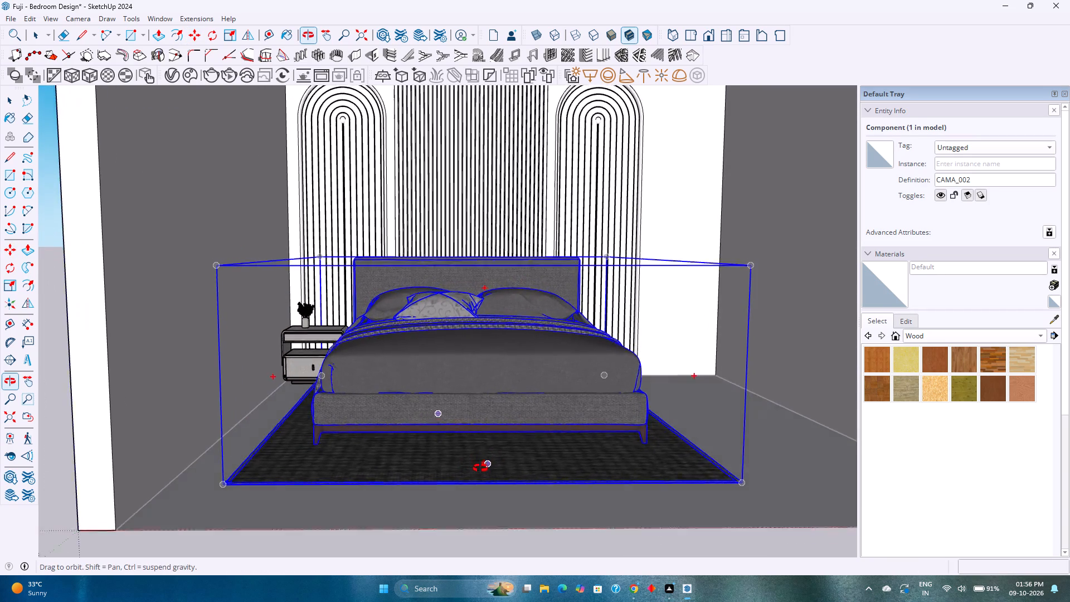
pyautogui.moveTo(480, 468); pyautogui.dragTo(478, 484, button='middle')
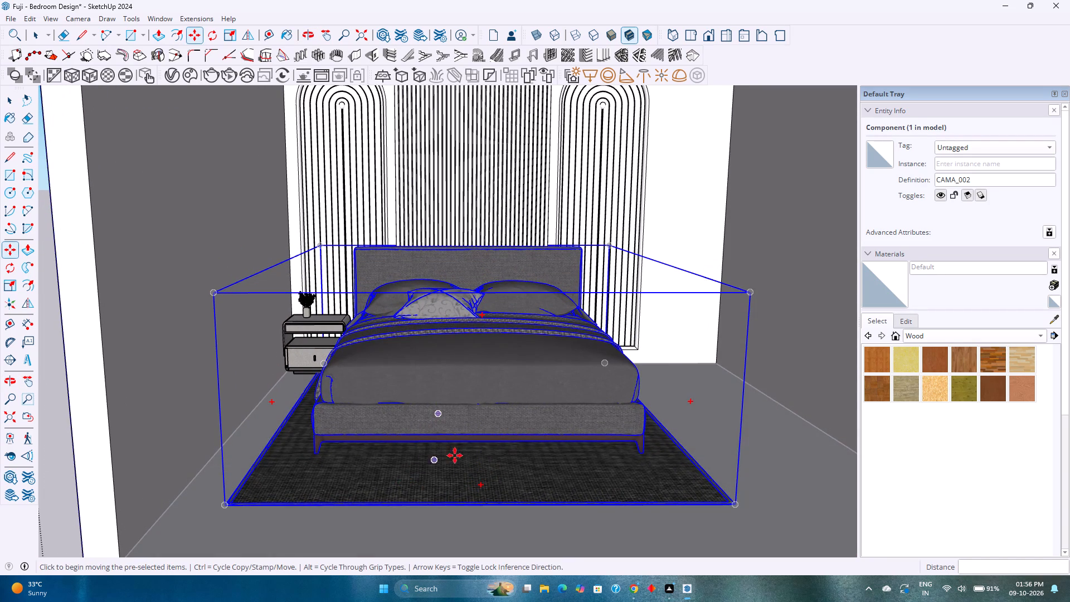
pyautogui.scroll(14, 225, 506)
pyautogui.click(226, 504)
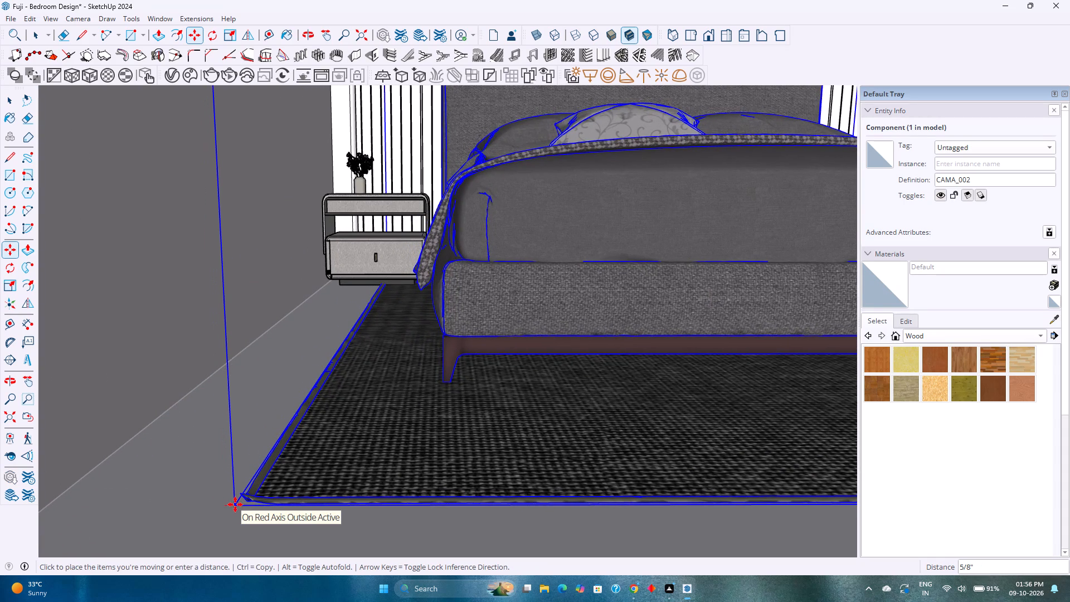
pyautogui.click(235, 504)
pyautogui.scroll(-4, 352, 461)
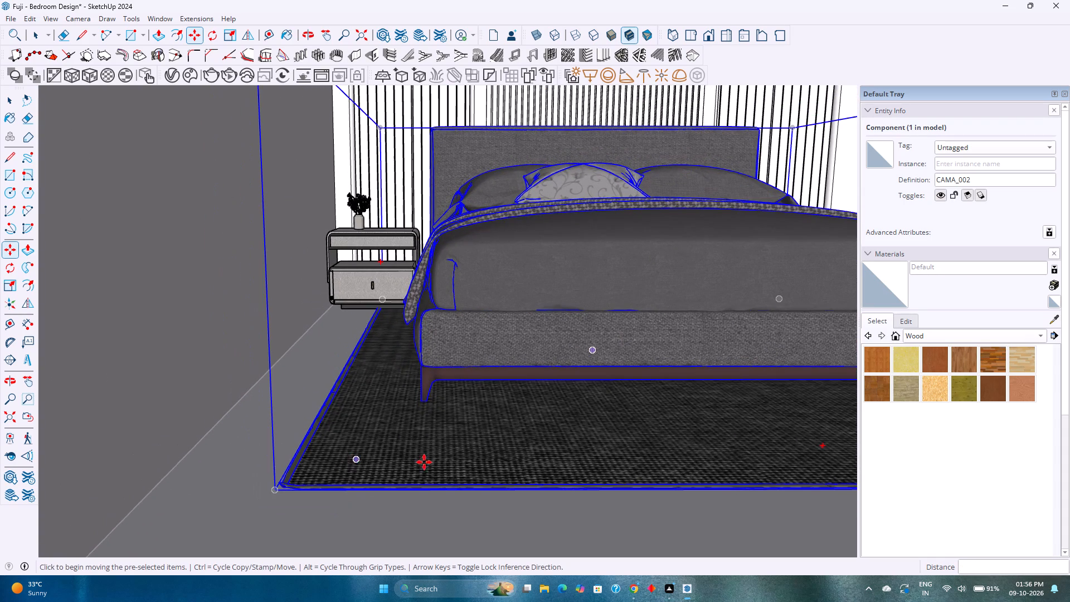
pyautogui.scroll(-3, 449, 462)
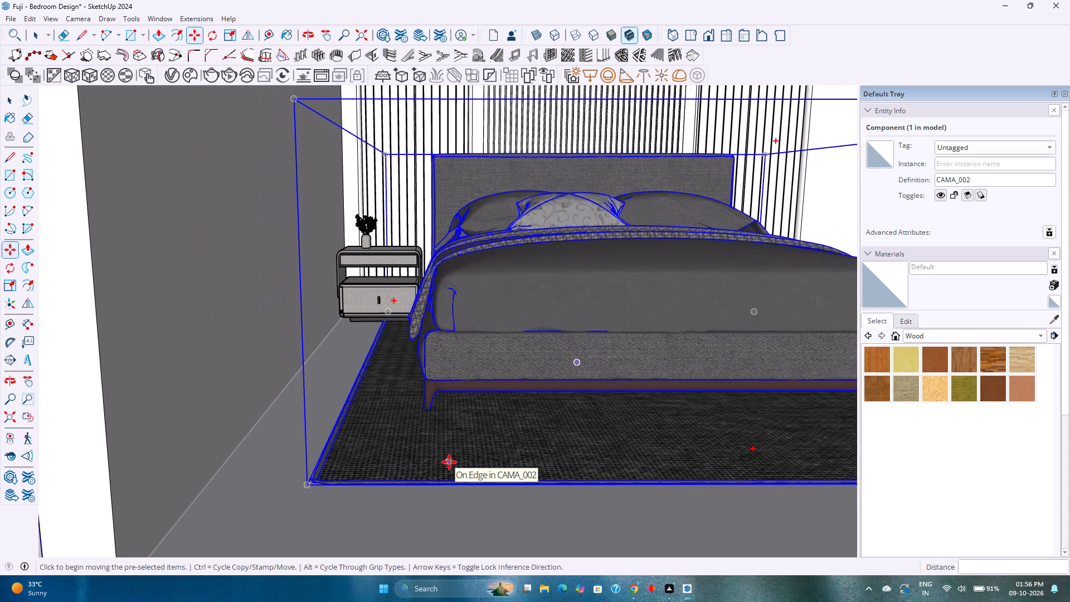
pyautogui.scroll(-4, 449, 462)
pyautogui.press('space')
pyautogui.moveTo(472, 458); pyautogui.dragTo(429, 503, button='middle')
pyautogui.scroll(-2, 450, 476)
pyautogui.press('Escape')
# Reopen the bedroom group and Flip-copy the side table to the bed's other side, with the mirror plane offset about 4' 4 5/8".
pyautogui.click(412, 317)
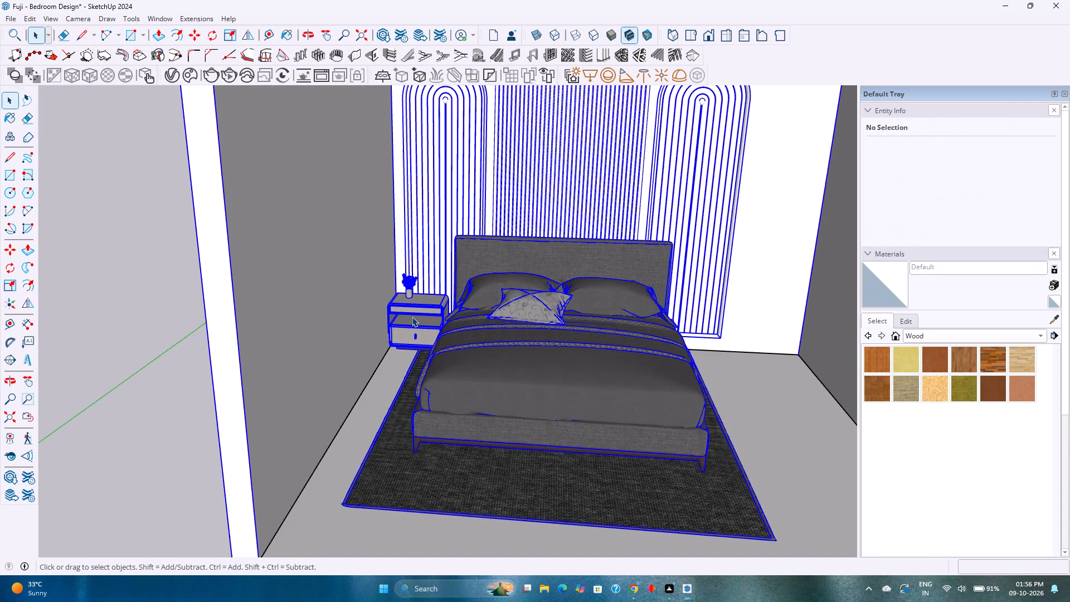
pyautogui.doubleClick(412, 317)
pyautogui.click(412, 317)
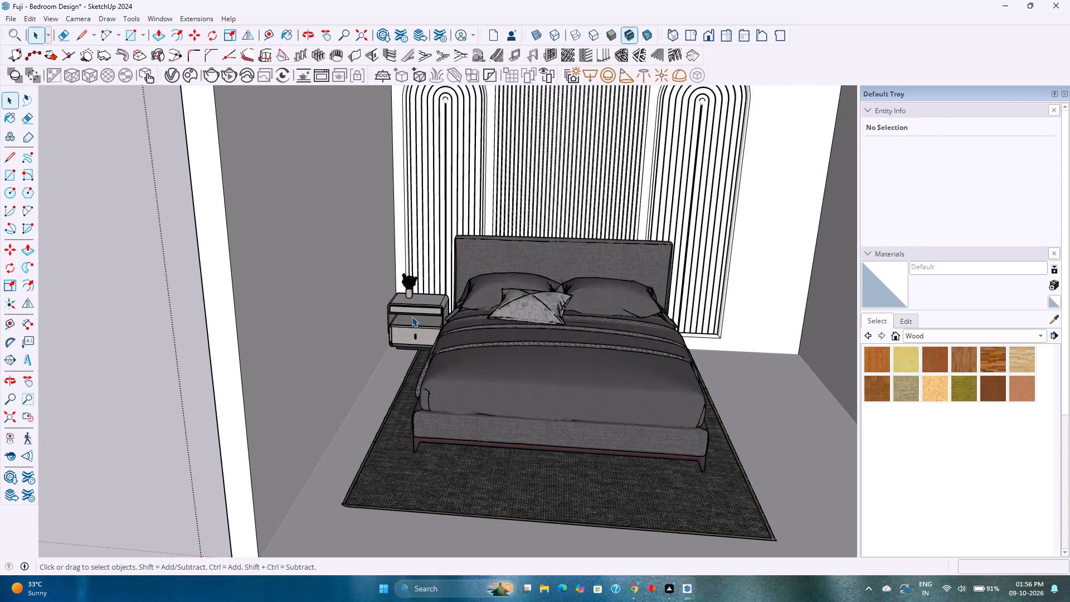
pyautogui.click(251, 41)
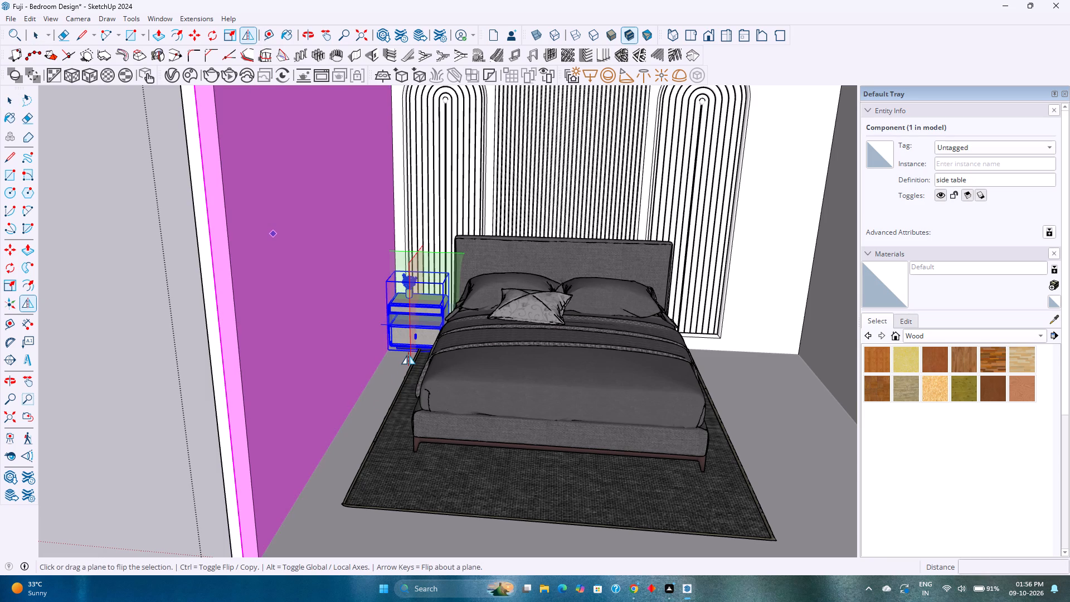
pyautogui.moveTo(412, 353); pyautogui.dragTo(579, 523)
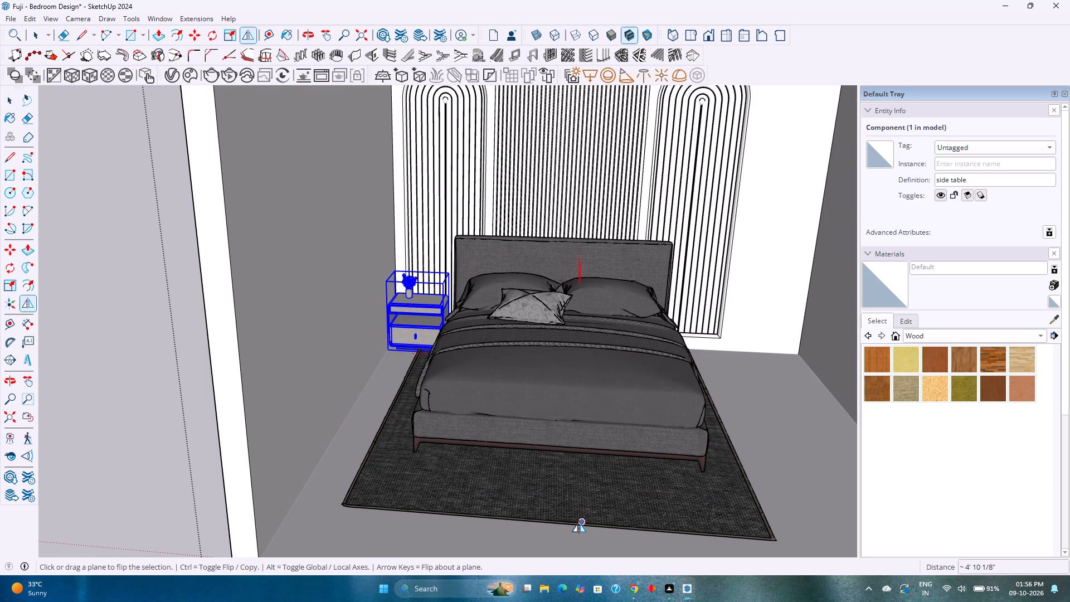
pyautogui.moveTo(579, 523); pyautogui.dragTo(565, 523)
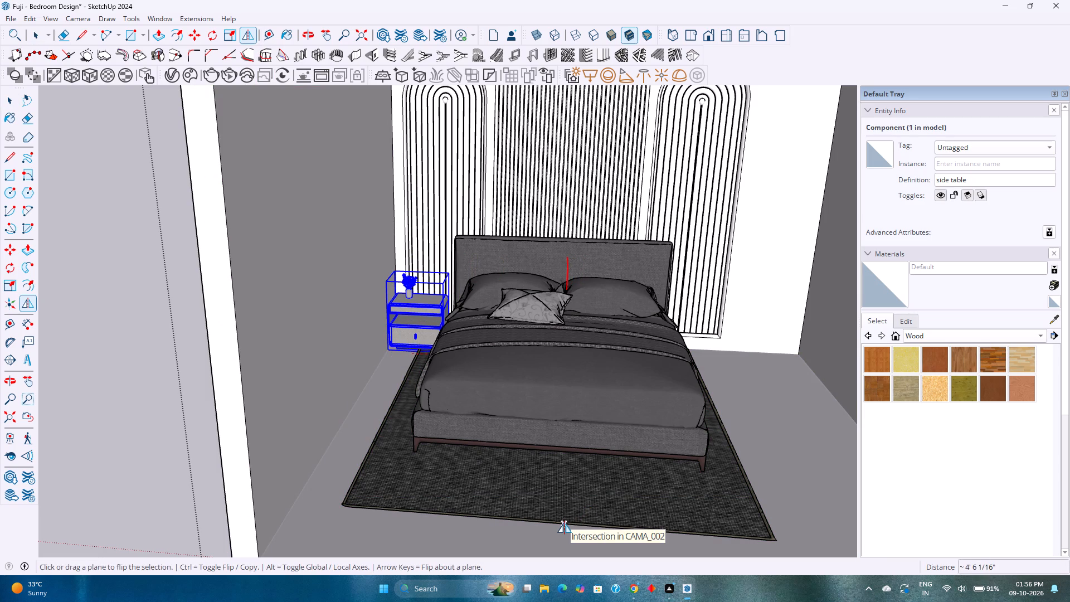
pyautogui.moveTo(565, 523); pyautogui.dragTo(555, 523)
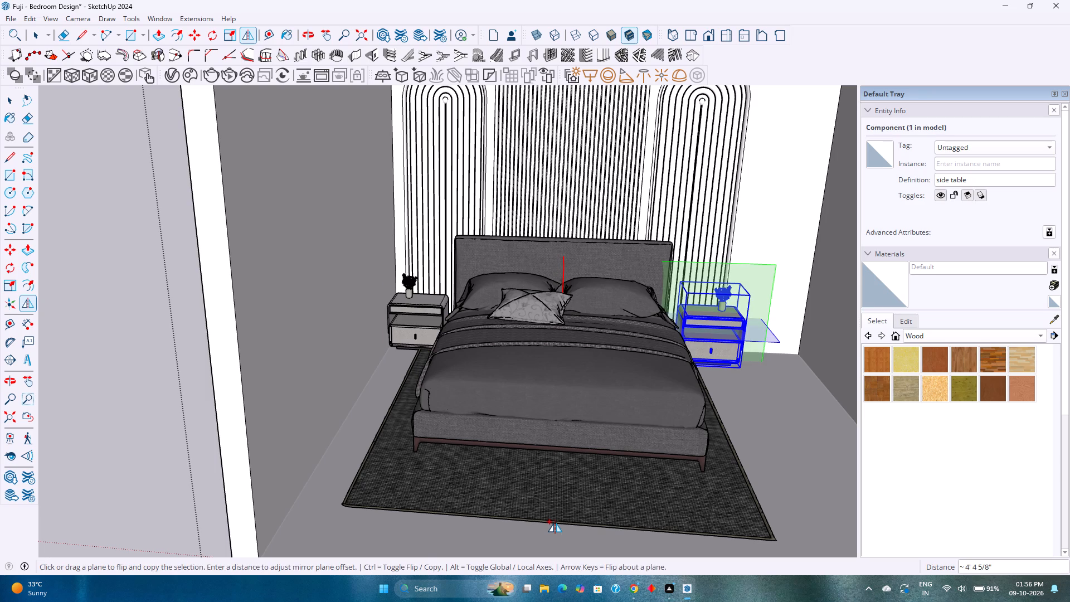
pyautogui.moveTo(667, 447); pyautogui.dragTo(606, 455, button='middle')
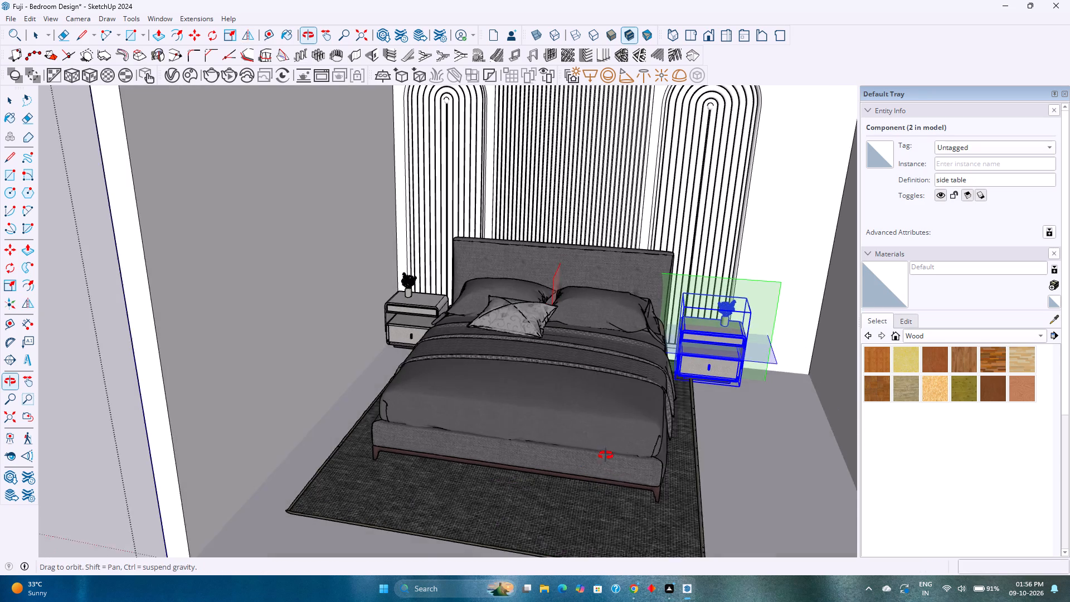
pyautogui.moveTo(606, 455); pyautogui.dragTo(712, 445, button='middle')
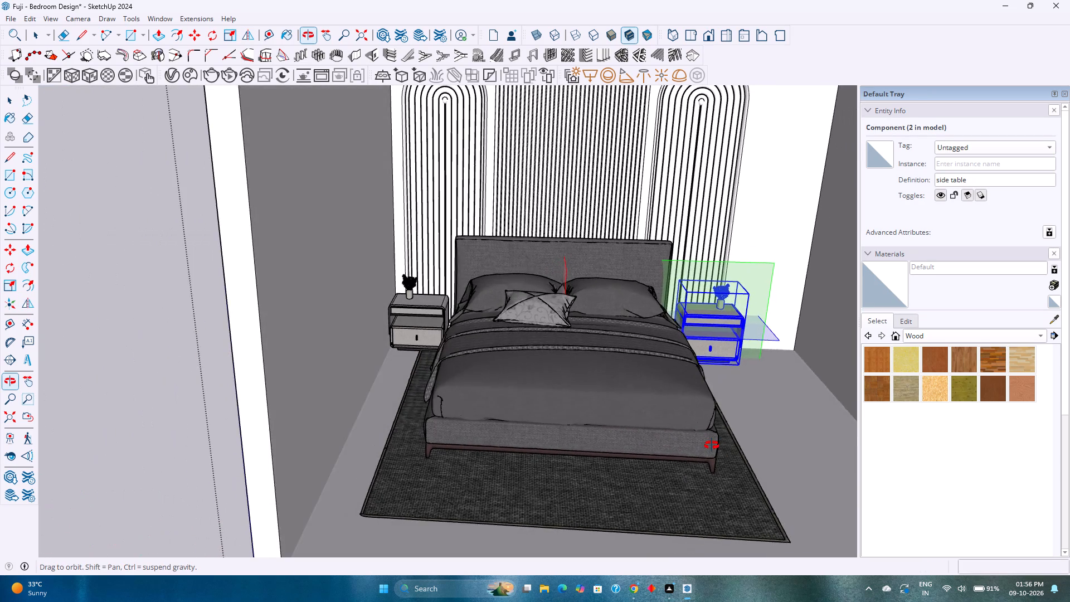
pyautogui.moveTo(712, 445); pyautogui.dragTo(654, 445, button='middle')
pyautogui.press('Escape')
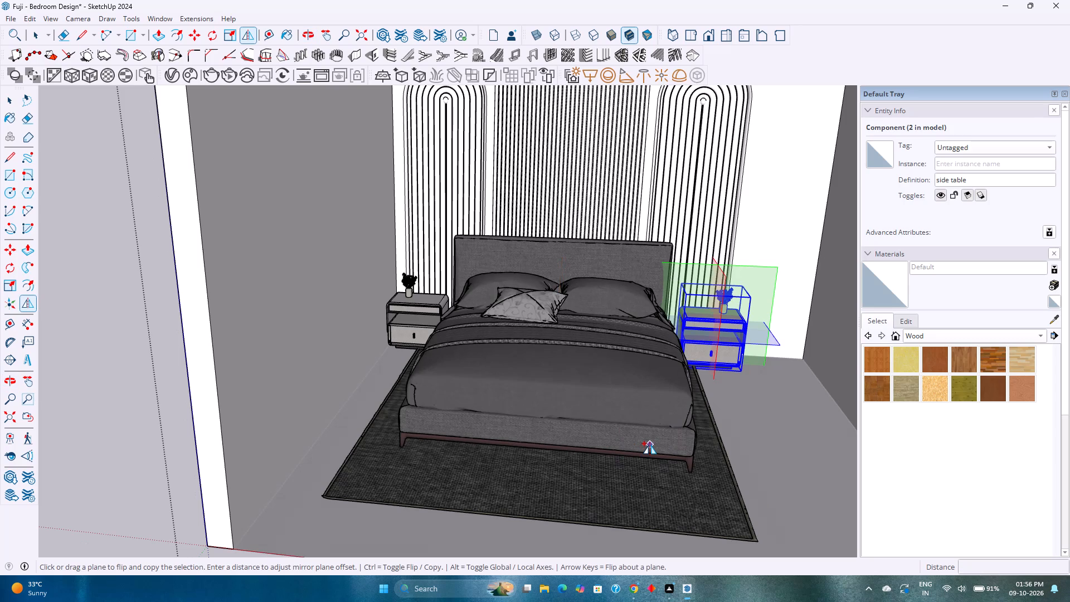
pyautogui.press('Escape')
pyautogui.press('space')
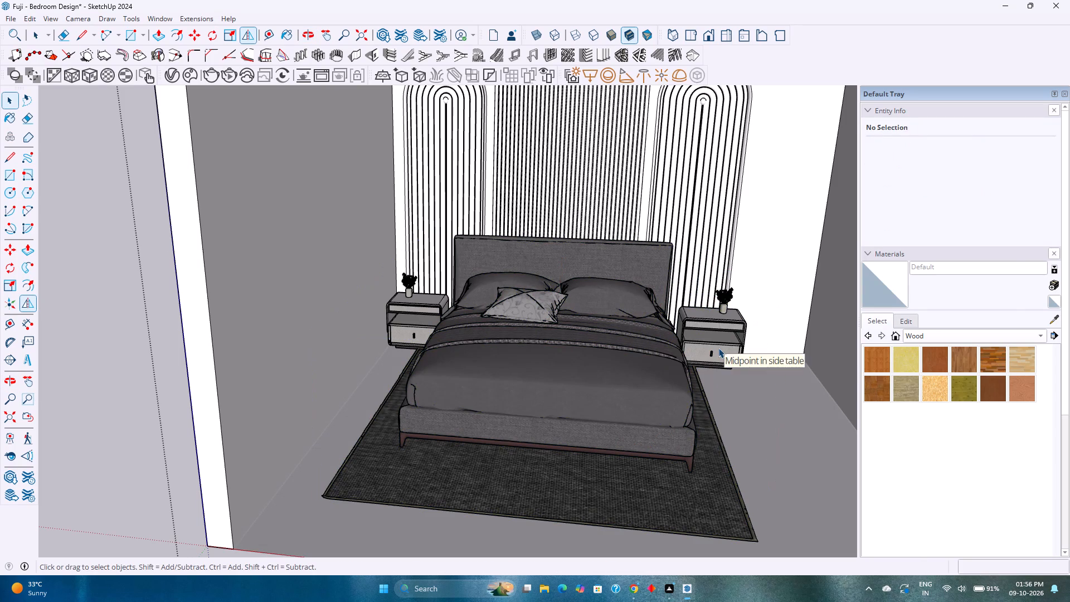
# Move the mirrored side table 3" along the red axis toward the bed.
pyautogui.click(718, 348)
pyautogui.scroll(18, 706, 358)
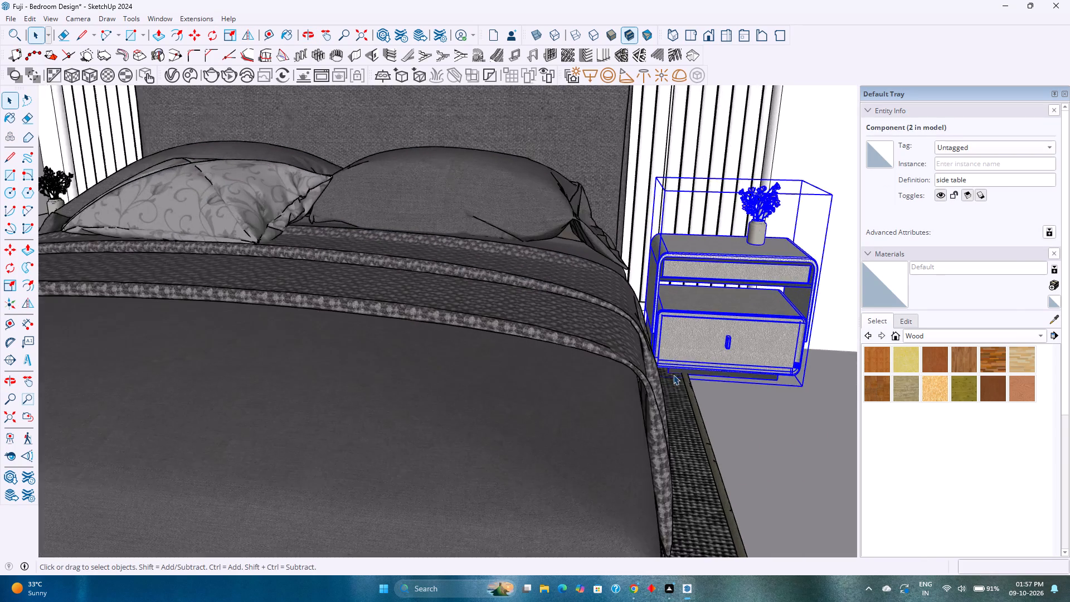
pyautogui.scroll(1, 673, 375)
pyautogui.moveTo(673, 375); pyautogui.dragTo(644, 378, button='middle')
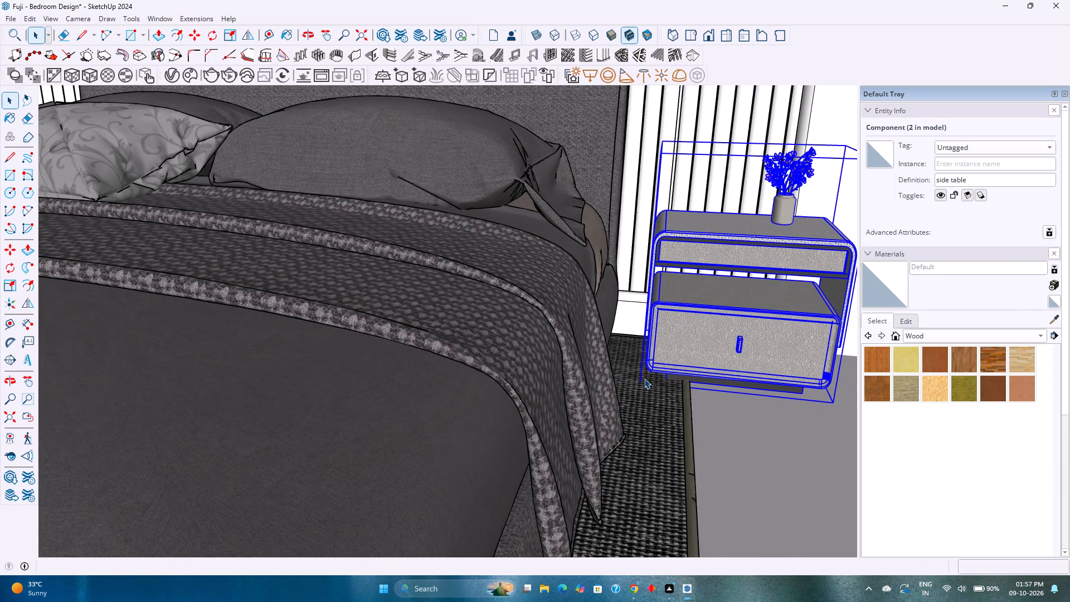
pyautogui.press('m')
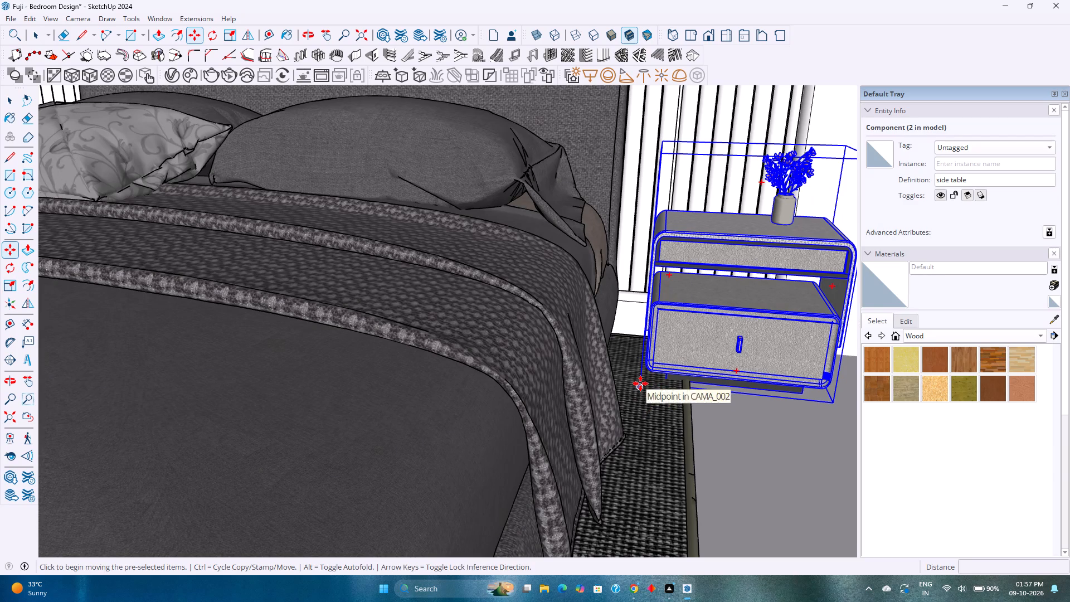
pyautogui.click(640, 383)
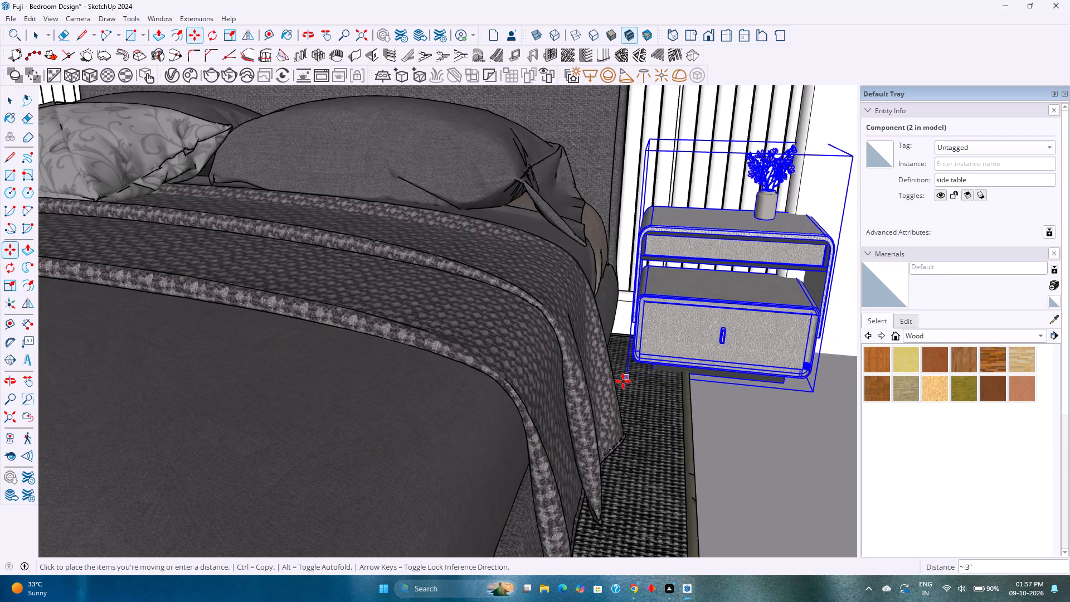
pyautogui.press('Right')
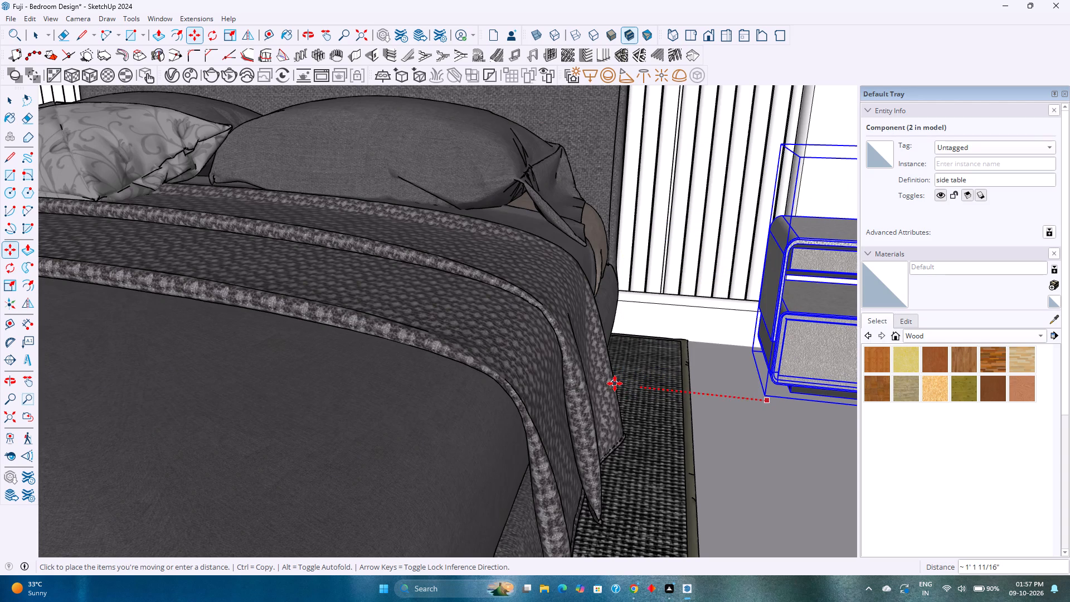
pyautogui.scroll(-3, 617, 378)
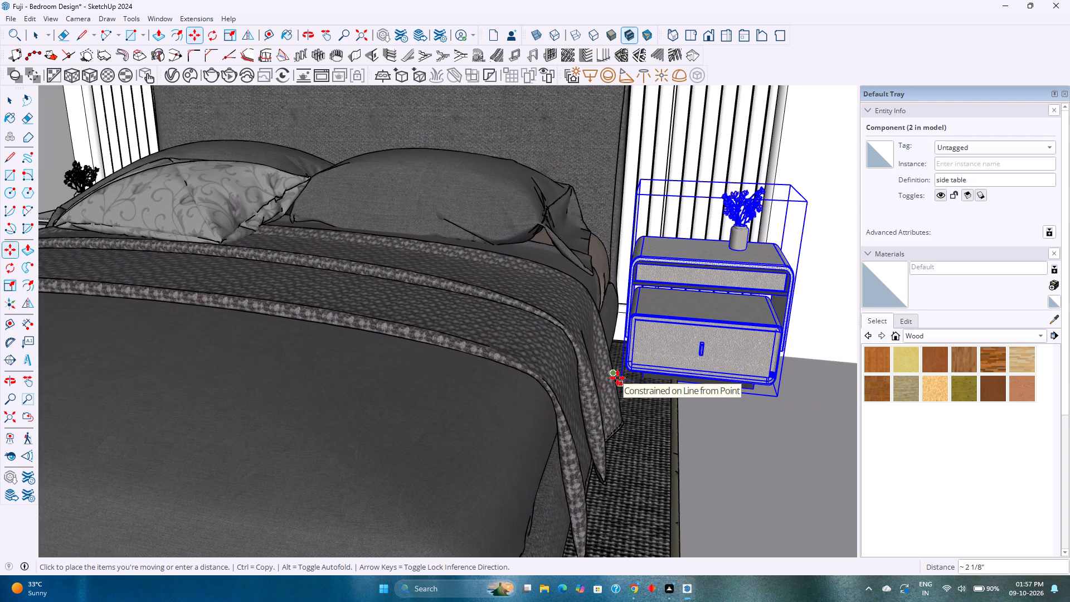
pyautogui.press('3')
pyautogui.press('Return')
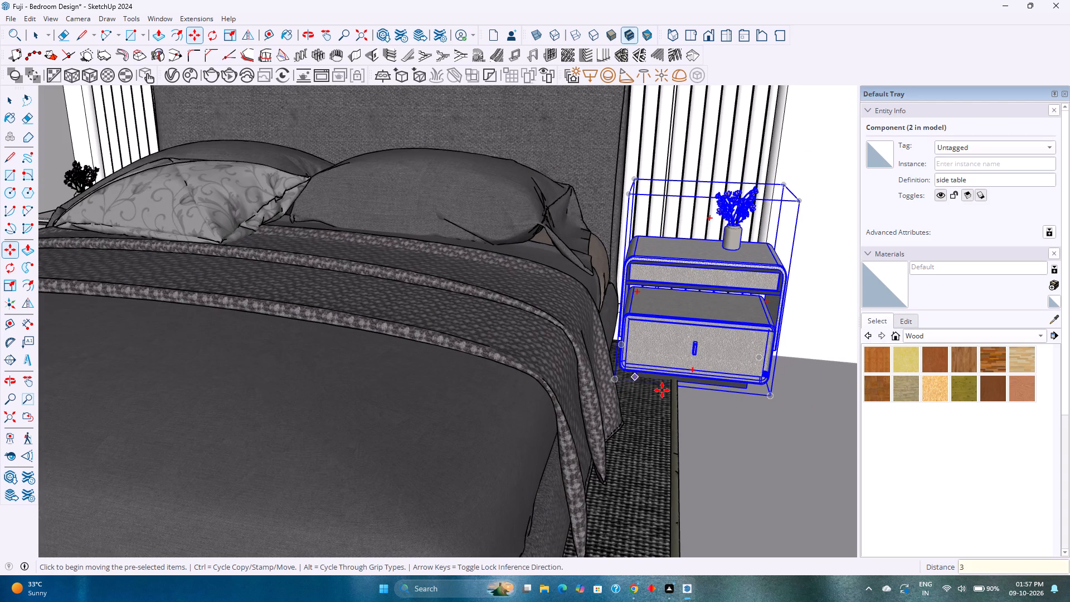
pyautogui.press('space')
# Close the bedroom group and examine both side tables' placement beside the bed and against the fluted wall, including from above.
pyautogui.scroll(-2, 629, 397)
pyautogui.moveTo(653, 415); pyautogui.dragTo(654, 354, button='middle')
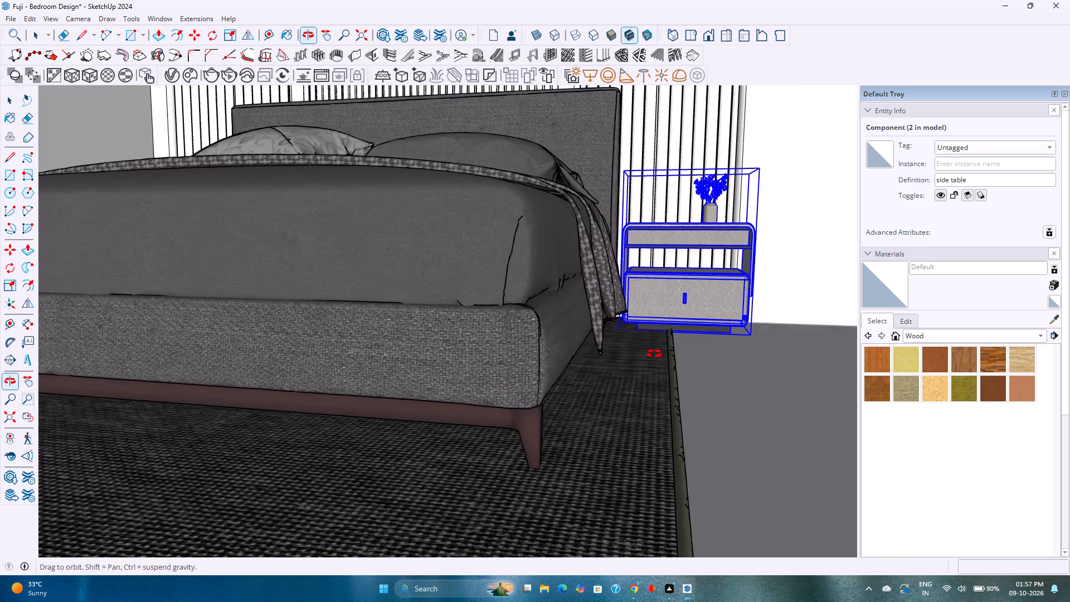
pyautogui.moveTo(654, 354); pyautogui.dragTo(677, 396, button='middle')
pyautogui.scroll(-5, 677, 396)
pyautogui.moveTo(683, 396); pyautogui.dragTo(605, 453, button='middle')
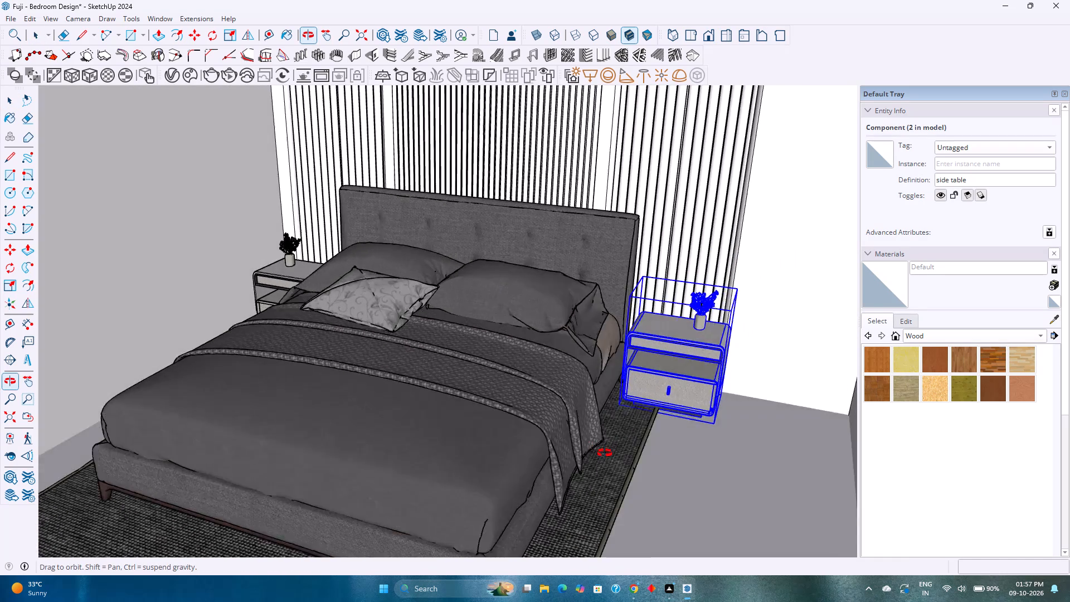
pyautogui.moveTo(605, 453); pyautogui.dragTo(754, 516, button='middle')
pyautogui.scroll(-2, 729, 486)
pyautogui.keyDown('shift'); pyautogui.moveTo(726, 479); pyautogui.dragTo(578, 475, button='middle'); pyautogui.keyUp('shift')
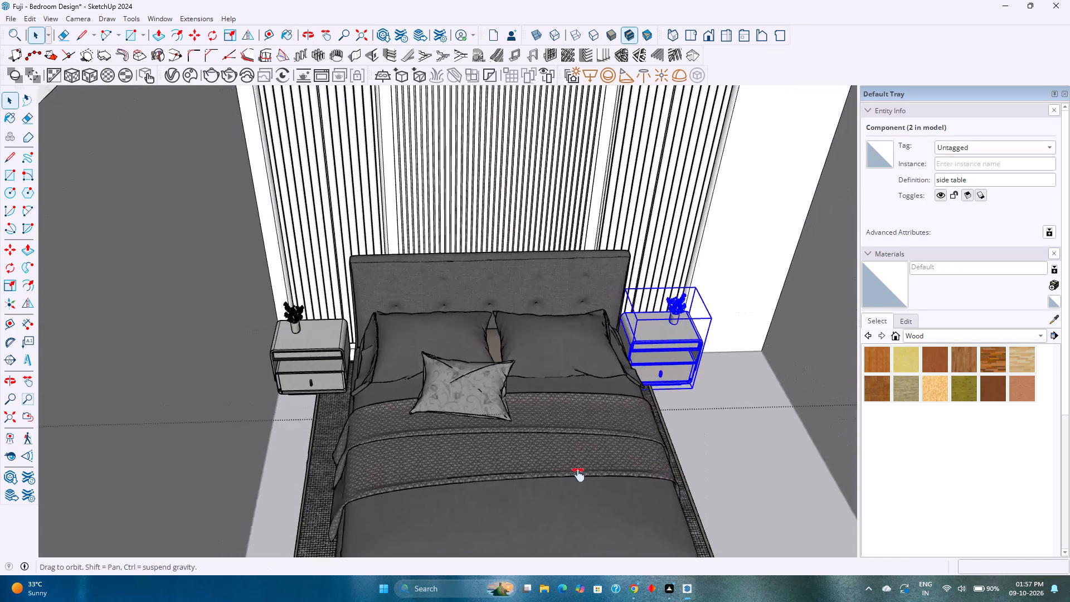
pyautogui.keyDown('shift'); pyautogui.moveTo(578, 475); pyautogui.dragTo(575, 447, button='middle'); pyautogui.keyUp('shift')
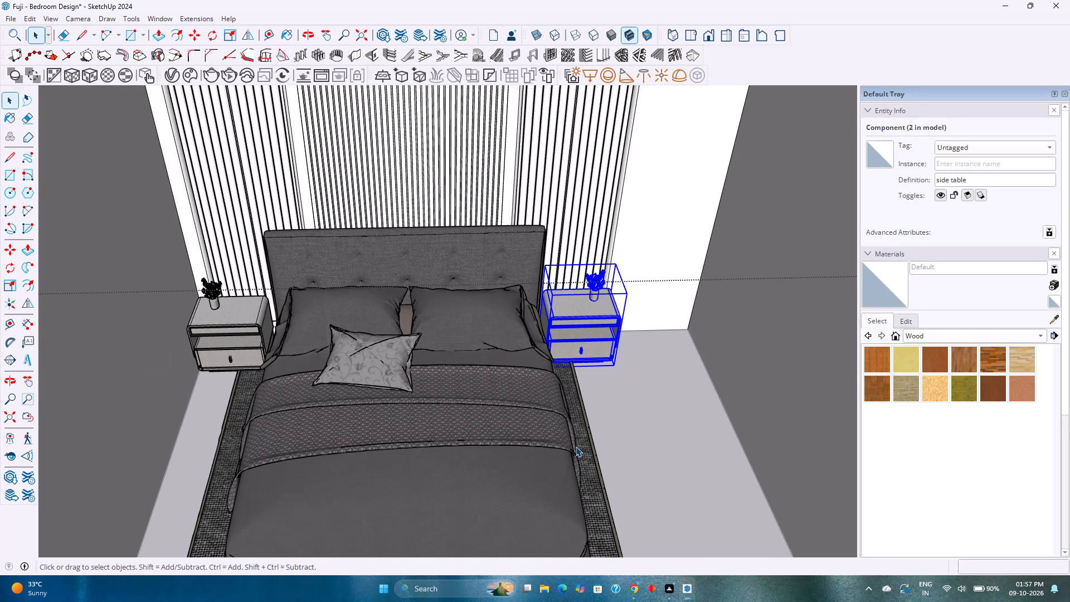
pyautogui.press('Escape')
pyautogui.press('space')
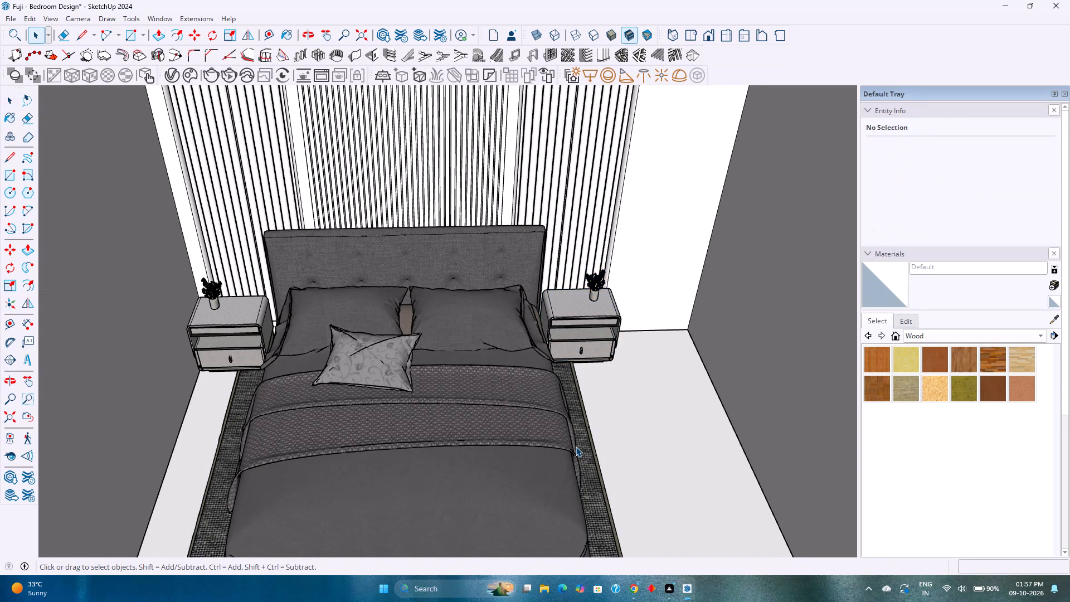
pyautogui.scroll(-2, 576, 446)
pyautogui.moveTo(630, 450); pyautogui.dragTo(616, 456, button='middle')
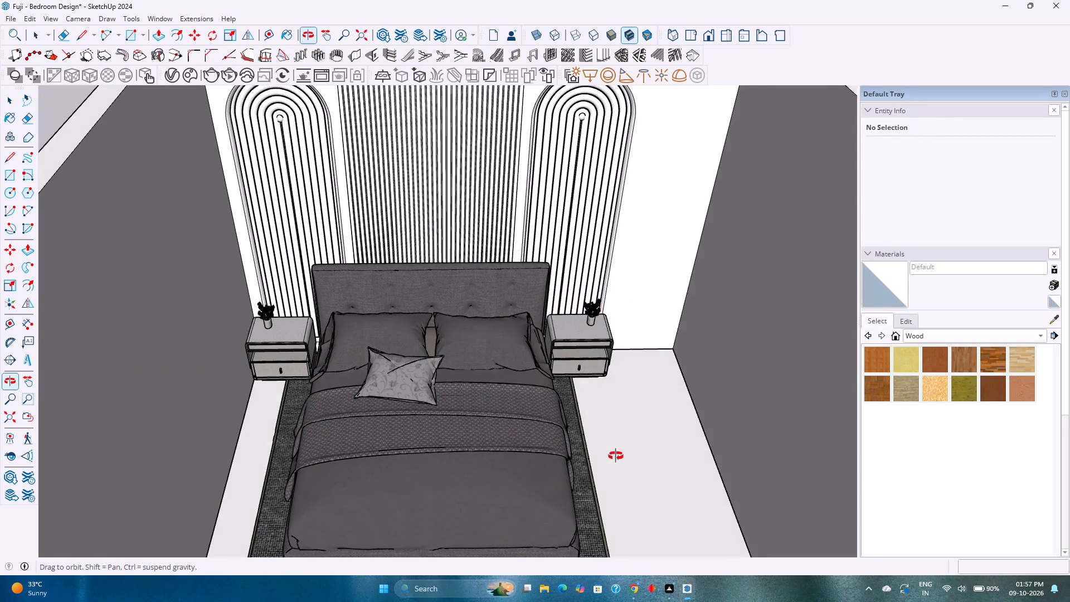
pyautogui.moveTo(616, 456); pyautogui.dragTo(520, 360, button='middle')
pyautogui.scroll(-1, 520, 360)
pyautogui.moveTo(520, 360); pyautogui.dragTo(594, 490, button='middle')
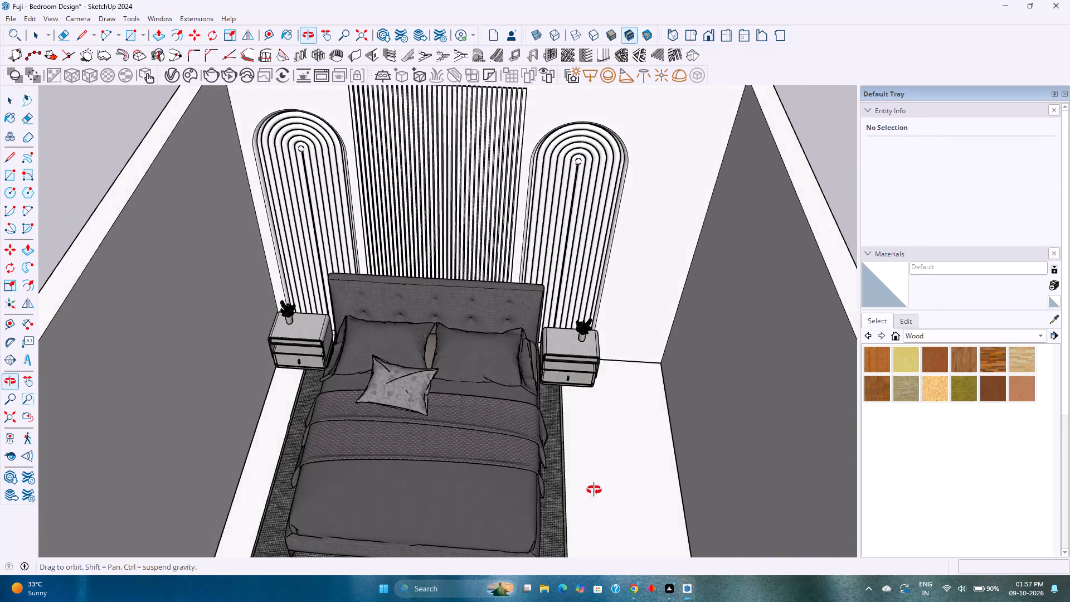
pyautogui.moveTo(594, 490); pyautogui.dragTo(596, 545, button='middle')
pyautogui.moveTo(582, 417); pyautogui.dragTo(587, 519, button='middle')
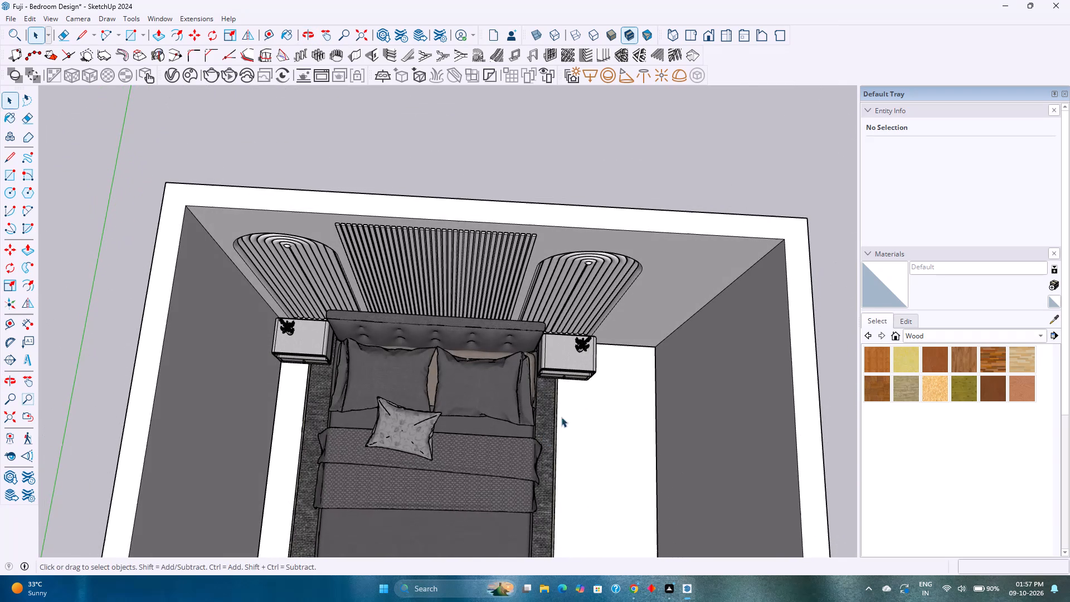
pyautogui.moveTo(572, 407); pyautogui.dragTo(571, 474, button='middle')
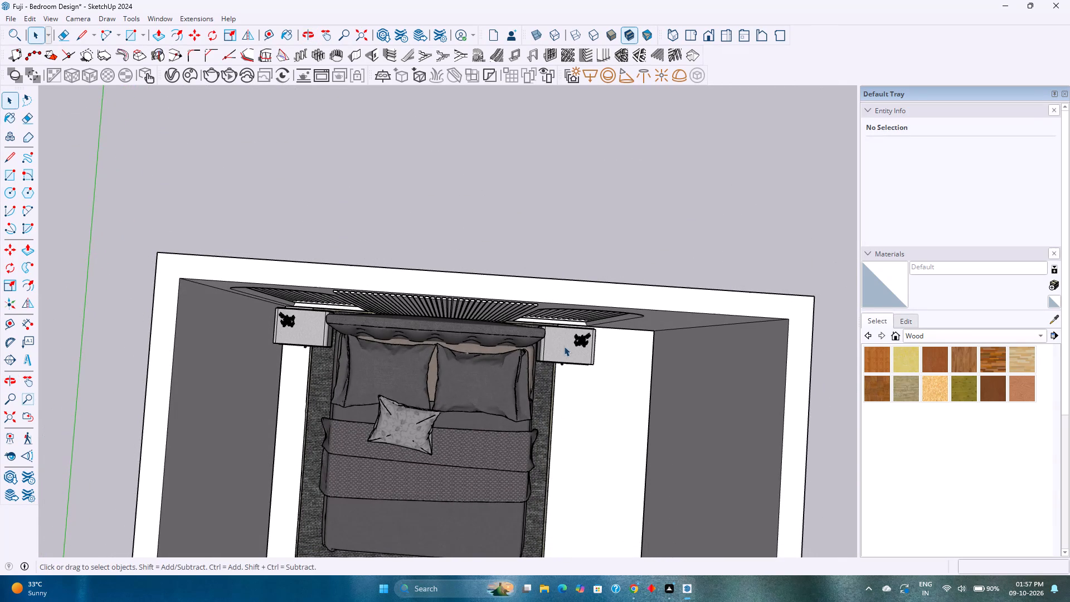
pyautogui.moveTo(564, 346); pyautogui.dragTo(566, 353, button='middle')
# Reopen the bedroom group and move both side tables together from a rear bottom corner back toward the base of the fluted wall.
pyautogui.scroll(7, 566, 353)
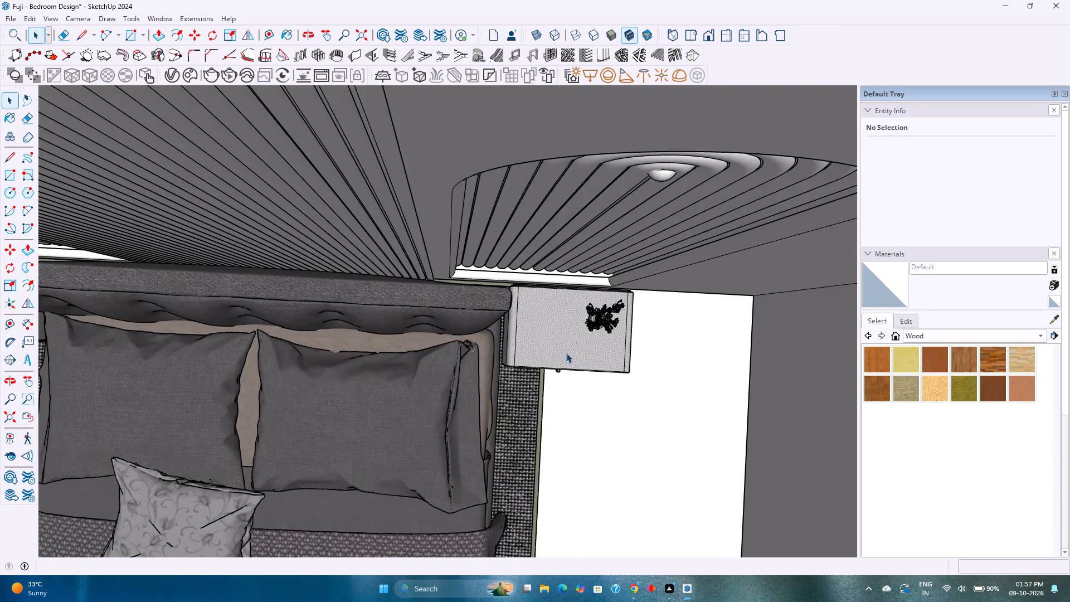
pyautogui.scroll(4, 566, 353)
pyautogui.click(566, 353)
pyautogui.doubleClick(565, 352)
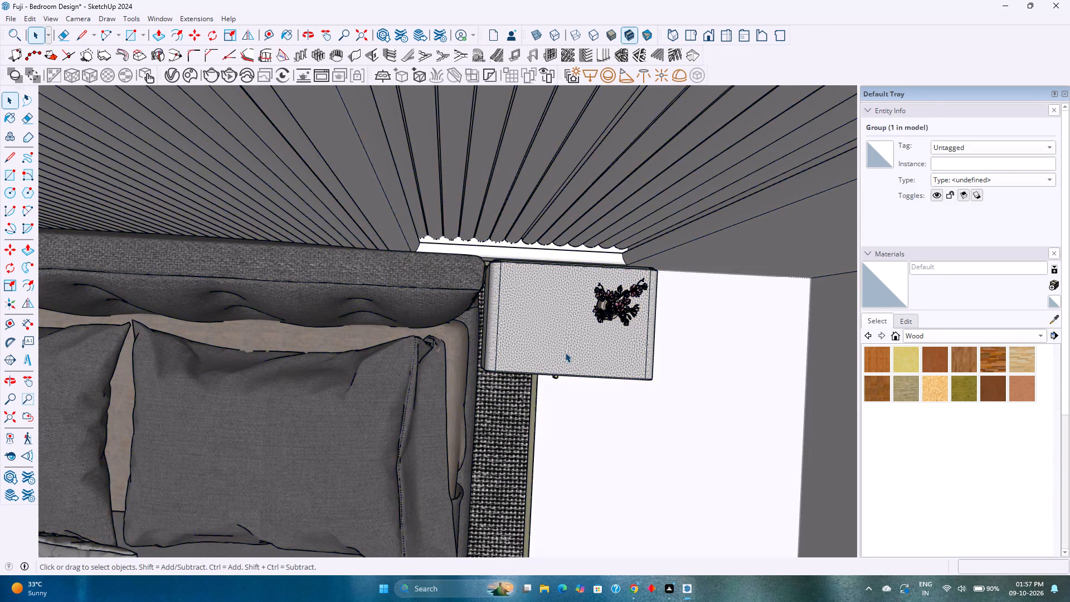
pyautogui.click(565, 352)
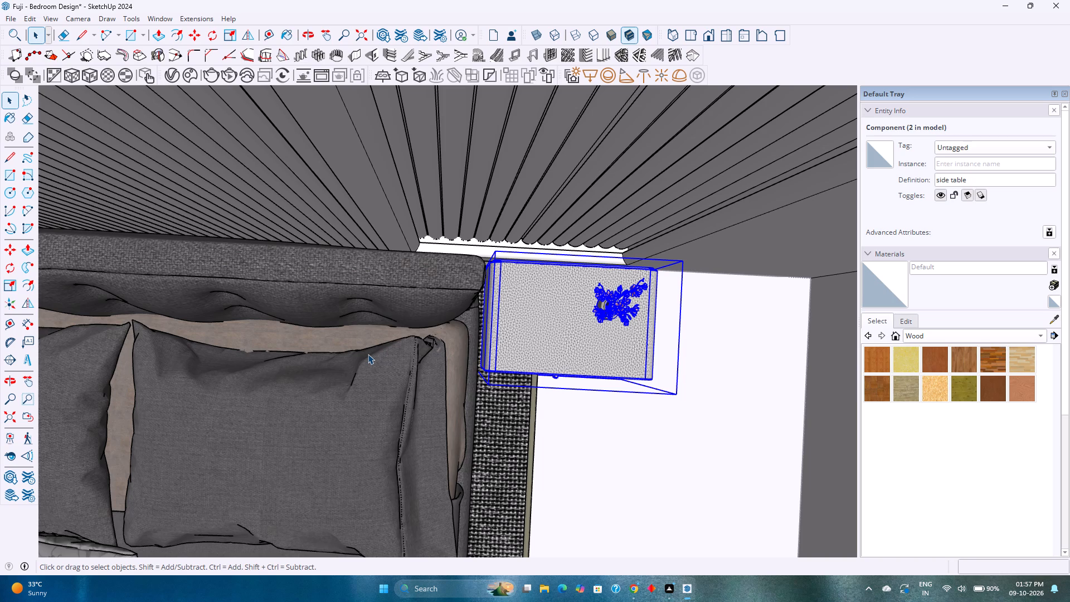
pyautogui.moveTo(368, 354); pyautogui.dragTo(468, 369, button='middle')
pyautogui.keyDown('shift'); pyautogui.moveTo(462, 367); pyautogui.dragTo(815, 417, button='middle'); pyautogui.keyUp('shift')
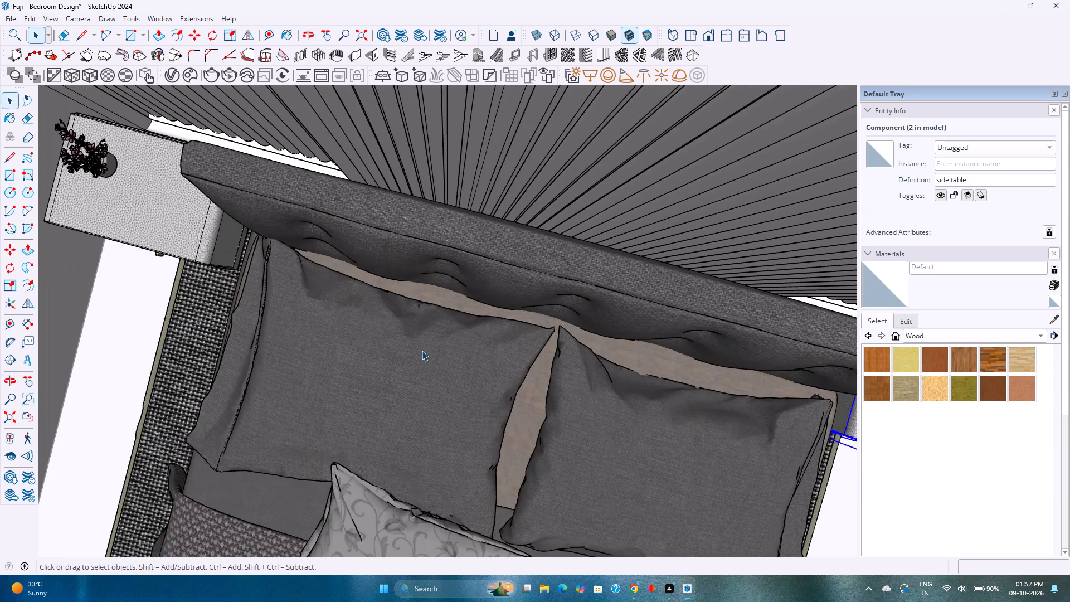
pyautogui.scroll(-3, 422, 351)
pyautogui.moveTo(416, 351); pyautogui.dragTo(597, 363, button='middle')
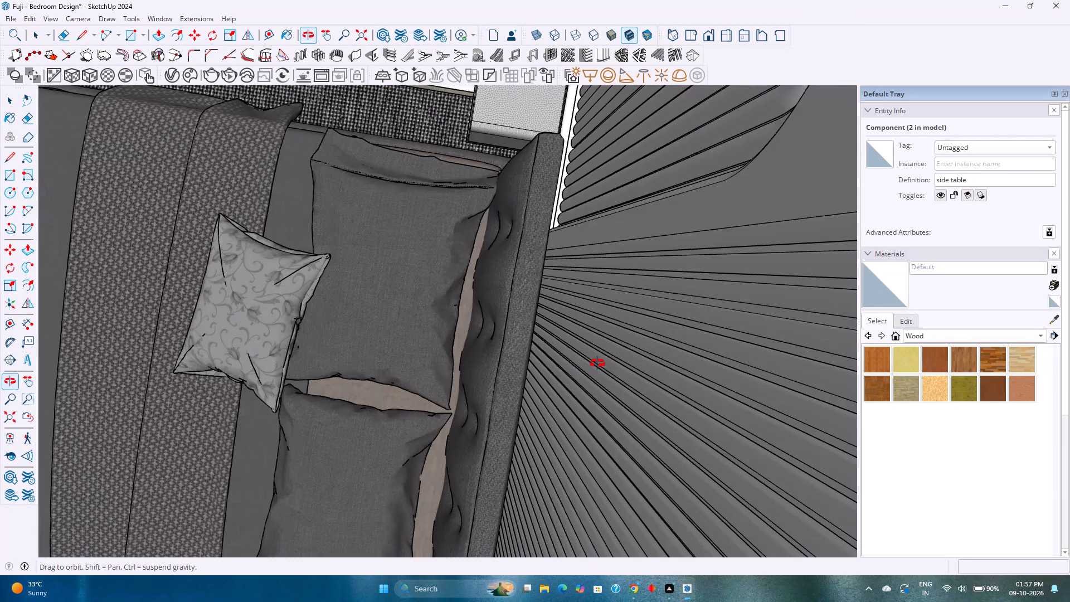
pyautogui.moveTo(597, 363); pyautogui.dragTo(234, 361, button='middle')
pyautogui.moveTo(232, 383); pyautogui.dragTo(136, 358, button='middle')
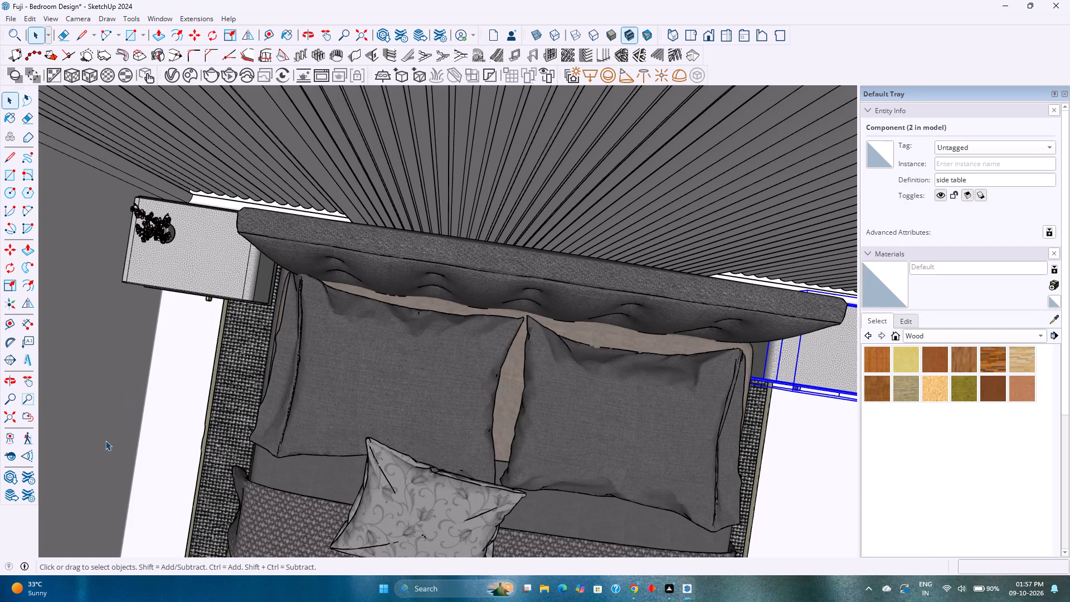
pyautogui.moveTo(105, 440); pyautogui.dragTo(114, 430, button='middle')
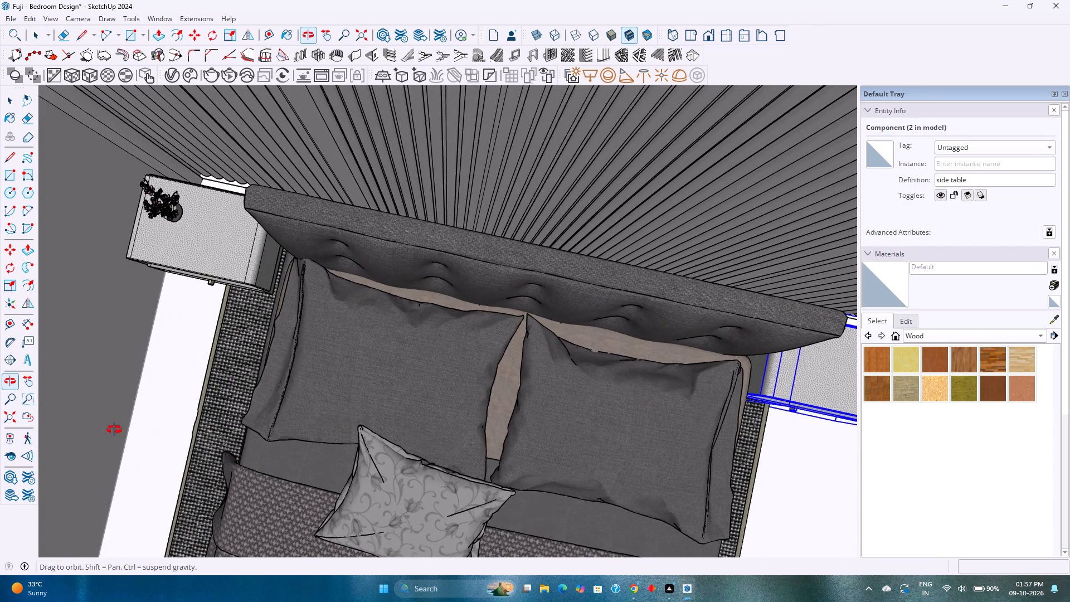
pyautogui.moveTo(158, 469); pyautogui.dragTo(251, 393, button='middle')
pyautogui.moveTo(451, 399); pyautogui.dragTo(450, 406, button='middle')
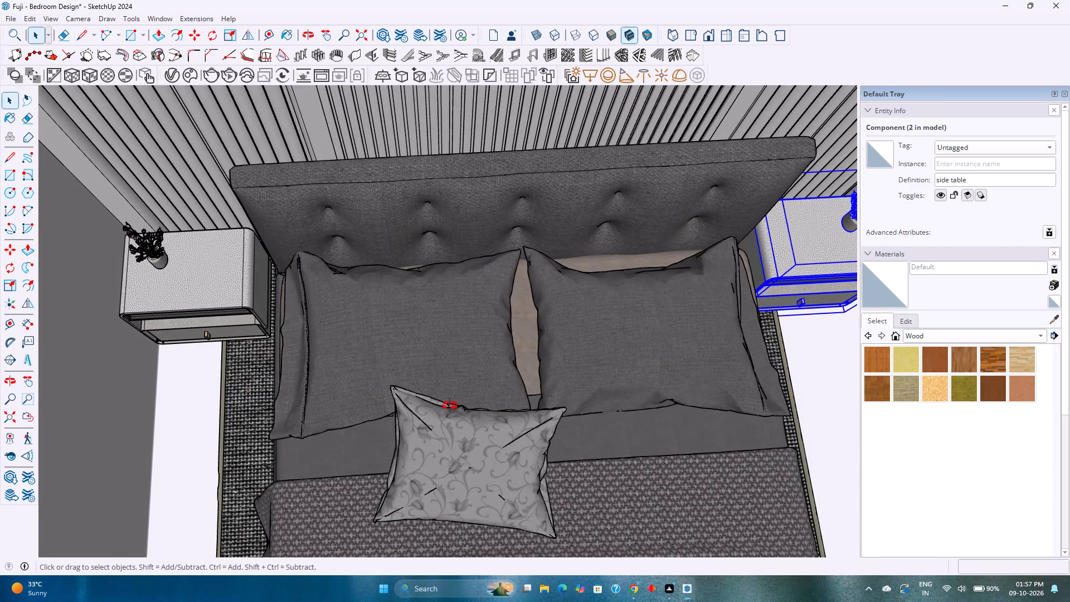
pyautogui.moveTo(450, 406); pyautogui.dragTo(442, 501, button='middle')
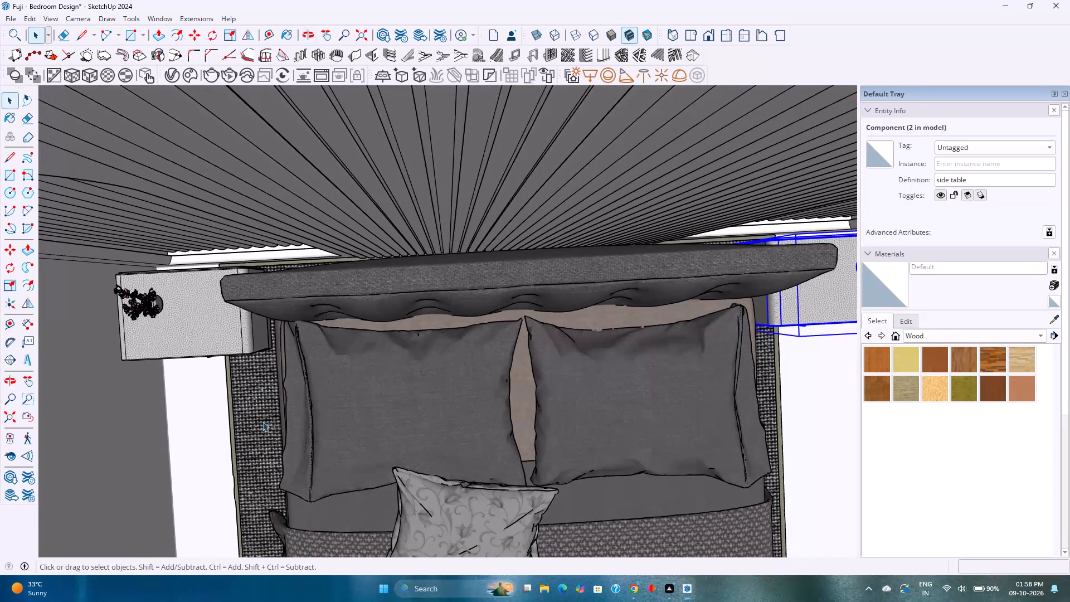
pyautogui.keyDown('ctrl'); pyautogui.click(198, 352); pyautogui.keyUp('ctrl')
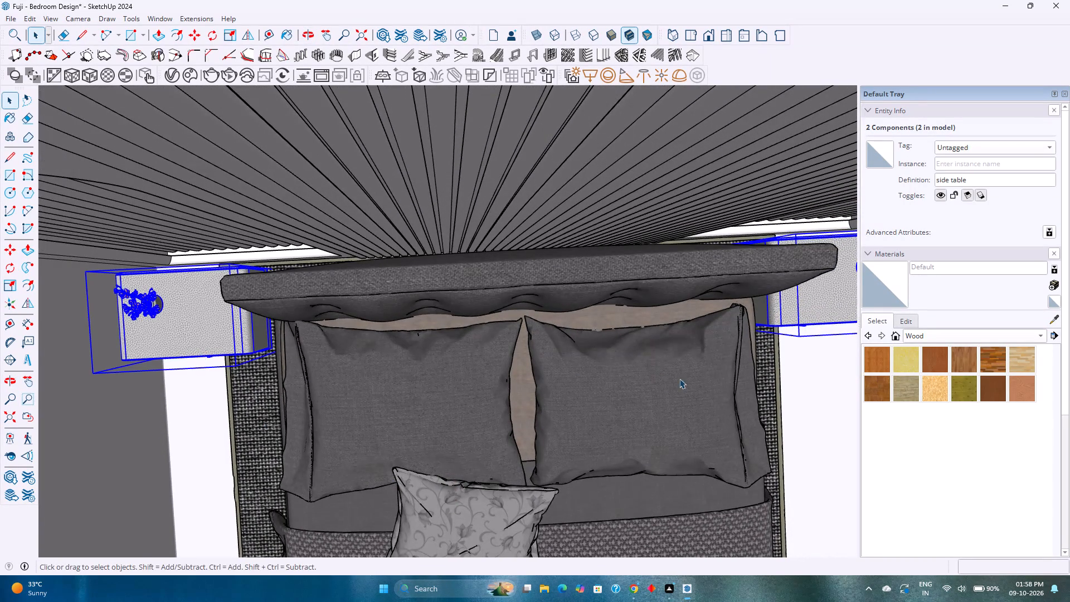
pyautogui.moveTo(679, 380); pyautogui.dragTo(527, 260, button='middle')
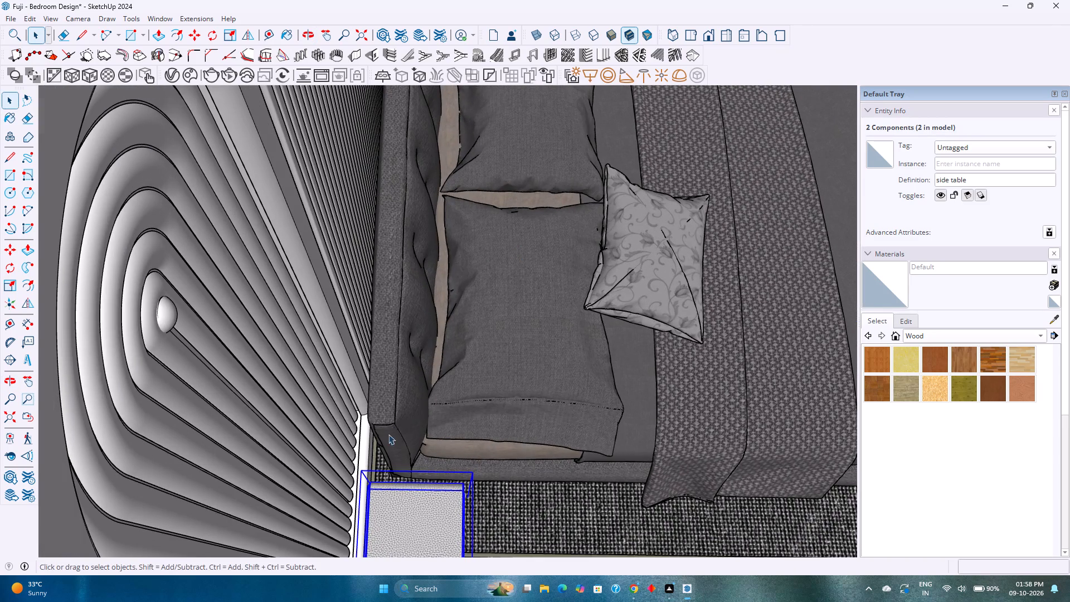
pyautogui.scroll(11, 388, 434)
pyautogui.keyDown('shift'); pyautogui.moveTo(375, 463); pyautogui.dragTo(488, 288, button='middle'); pyautogui.keyUp('shift')
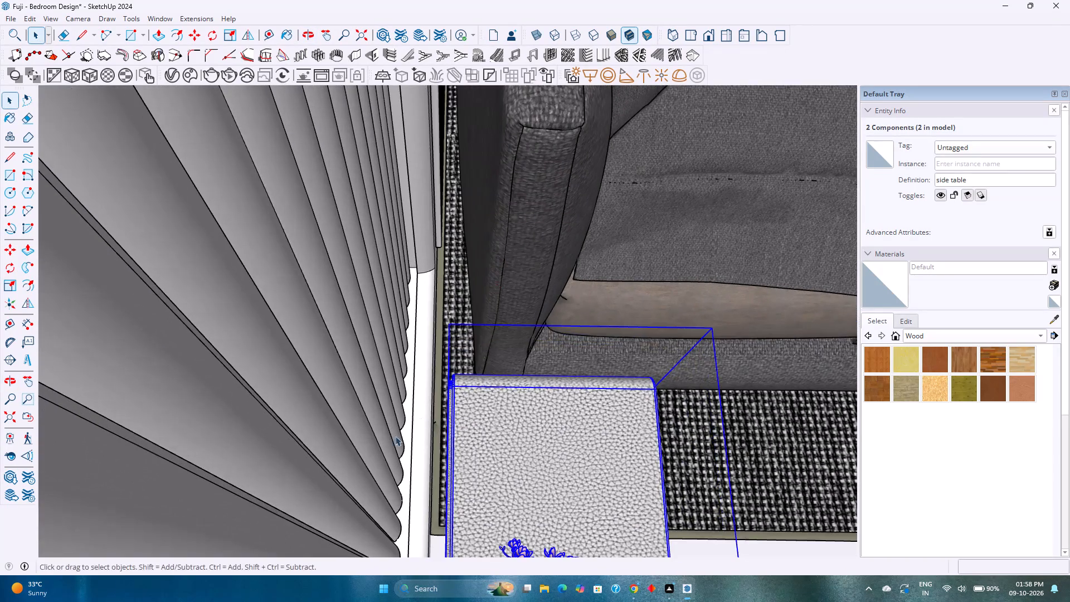
pyautogui.scroll(5, 395, 436)
pyautogui.moveTo(403, 441); pyautogui.dragTo(327, 362, button='middle')
pyautogui.scroll(3, 367, 367)
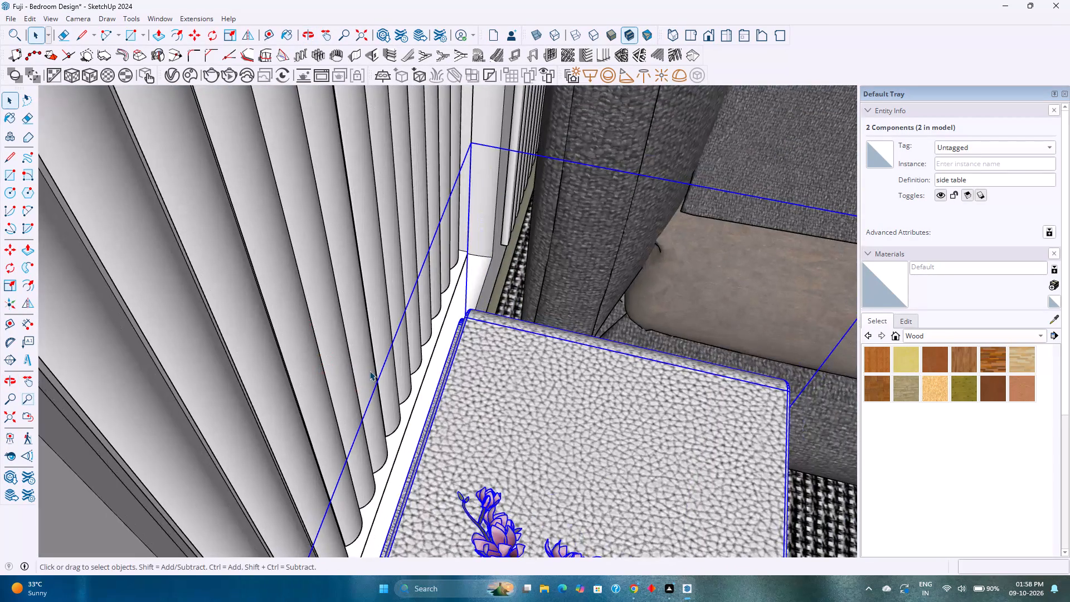
pyautogui.scroll(-10, 372, 374)
pyautogui.scroll(1, 372, 374)
pyautogui.scroll(-1, 372, 375)
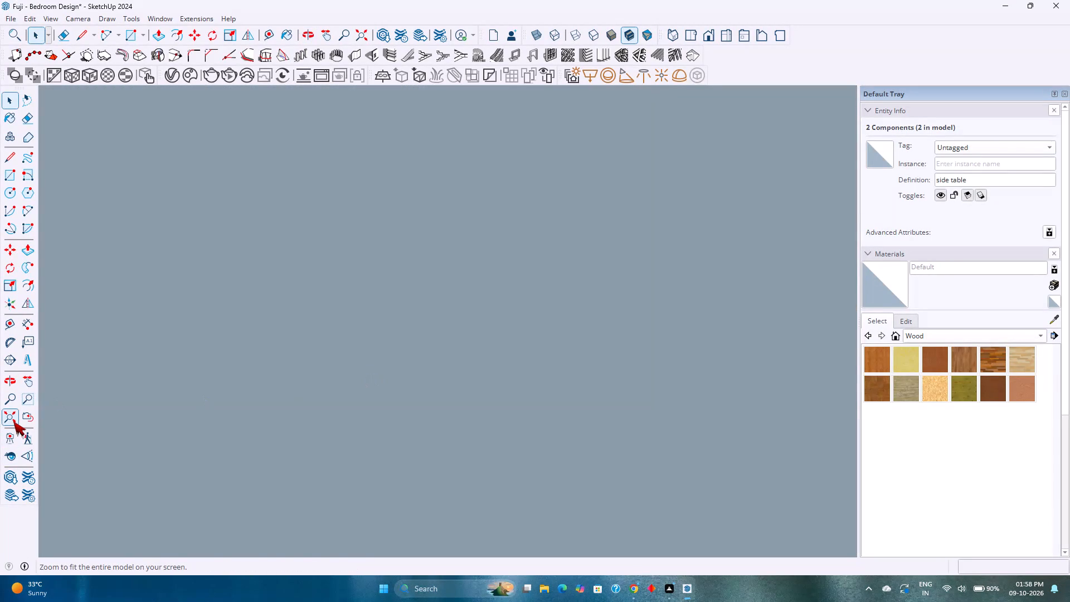
pyautogui.click(13, 421)
pyautogui.moveTo(408, 393); pyautogui.dragTo(99, 400, button='middle')
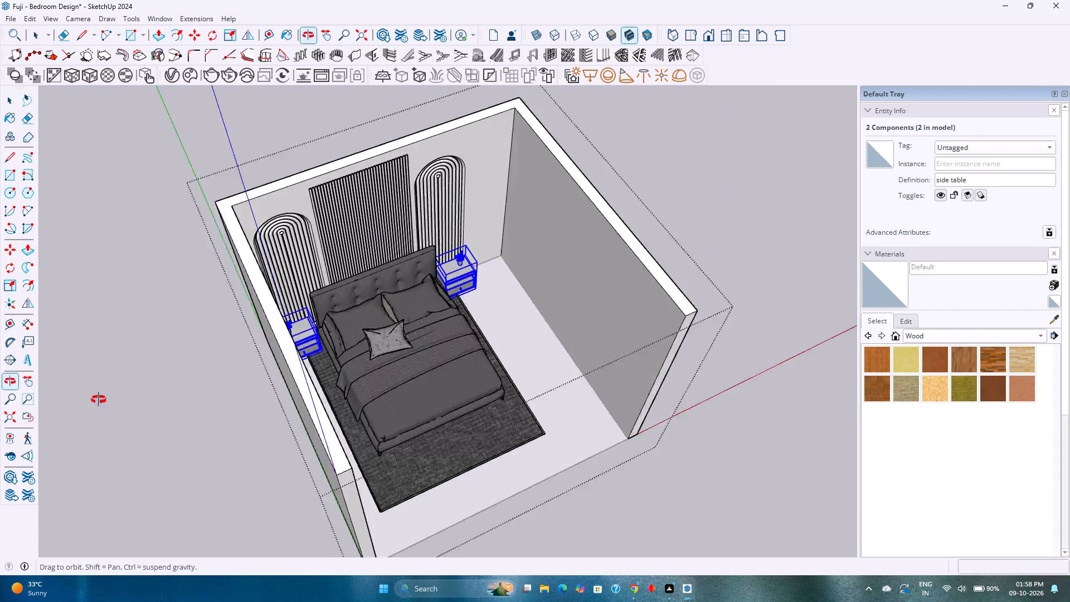
pyautogui.moveTo(99, 400); pyautogui.dragTo(62, 392, button='middle')
pyautogui.scroll(18, 531, 319)
pyautogui.moveTo(499, 275); pyautogui.dragTo(357, 301, button='middle')
pyautogui.scroll(10, 439, 263)
pyautogui.moveTo(439, 263); pyautogui.dragTo(429, 265, button='middle')
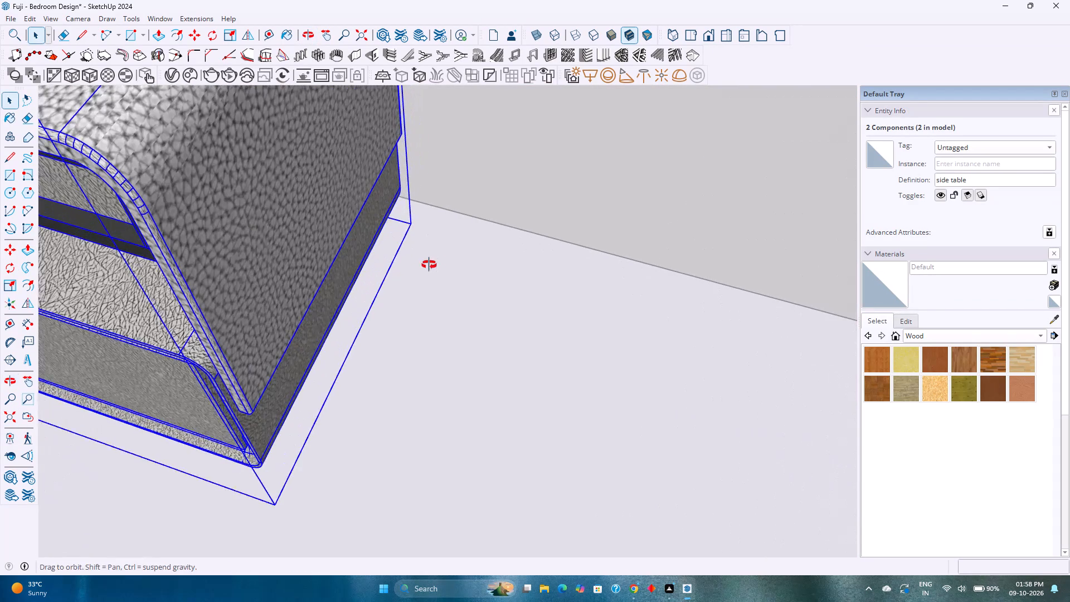
pyautogui.moveTo(429, 265); pyautogui.dragTo(205, 220, button='middle')
pyautogui.scroll(6, 498, 182)
pyautogui.moveTo(485, 251); pyautogui.dragTo(386, 179, button='middle')
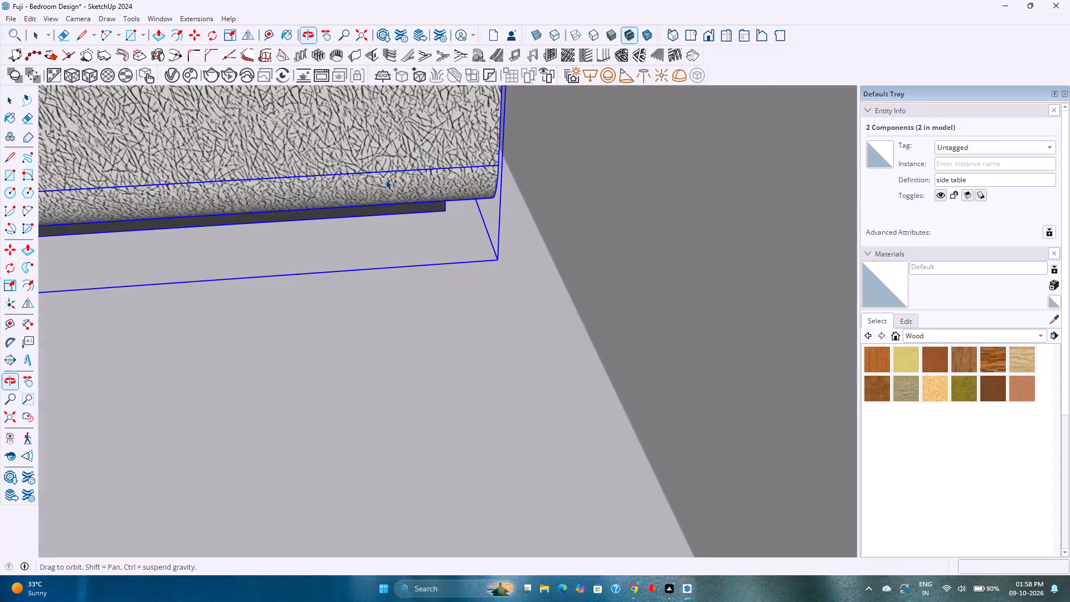
pyautogui.press('m')
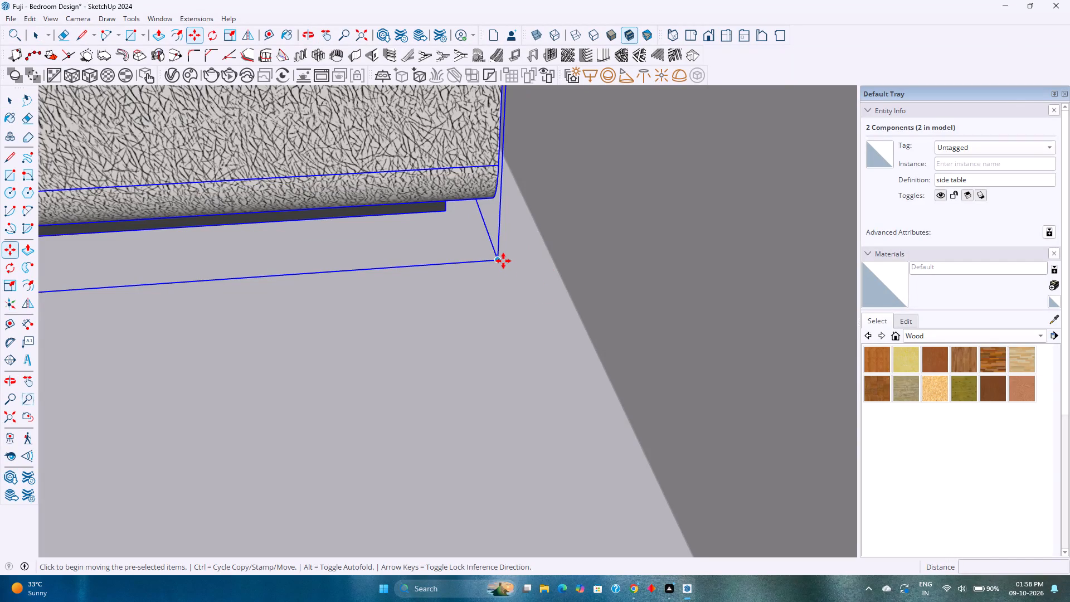
pyautogui.click(503, 261)
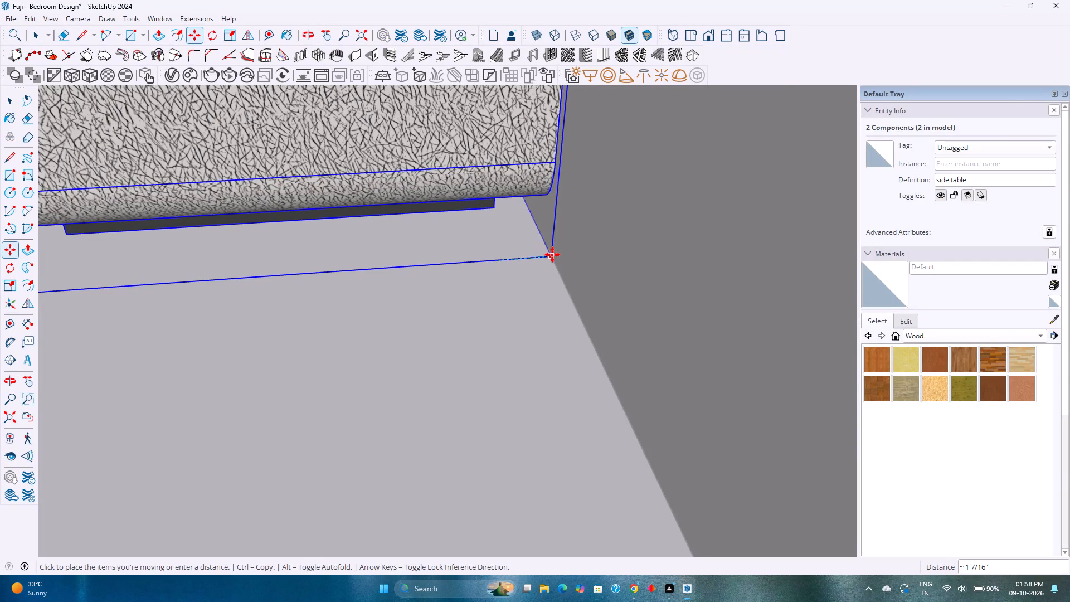
# Place the two side tables about 1 7/16" back, with their rear bottom corner on the wall's base line.
pyautogui.click(552, 255)
pyautogui.press('space')
# Examine the placement of both side tables beside the bed and against the fluted wall from several angles.
pyautogui.scroll(-2, 424, 290)
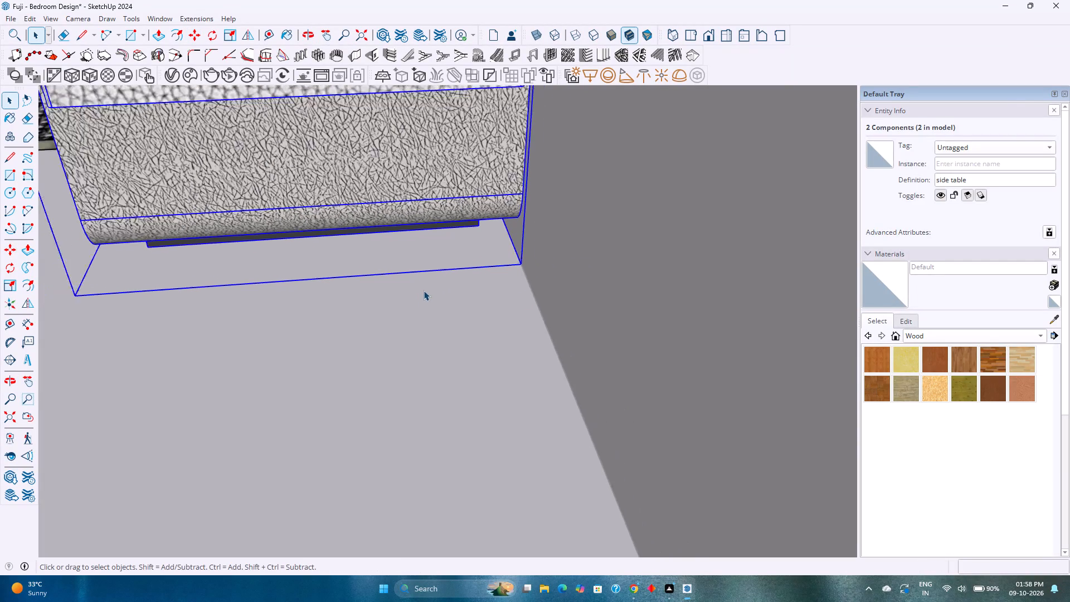
pyautogui.scroll(-4, 424, 290)
pyautogui.moveTo(386, 299); pyautogui.dragTo(619, 300, button='middle')
pyautogui.click(9, 419)
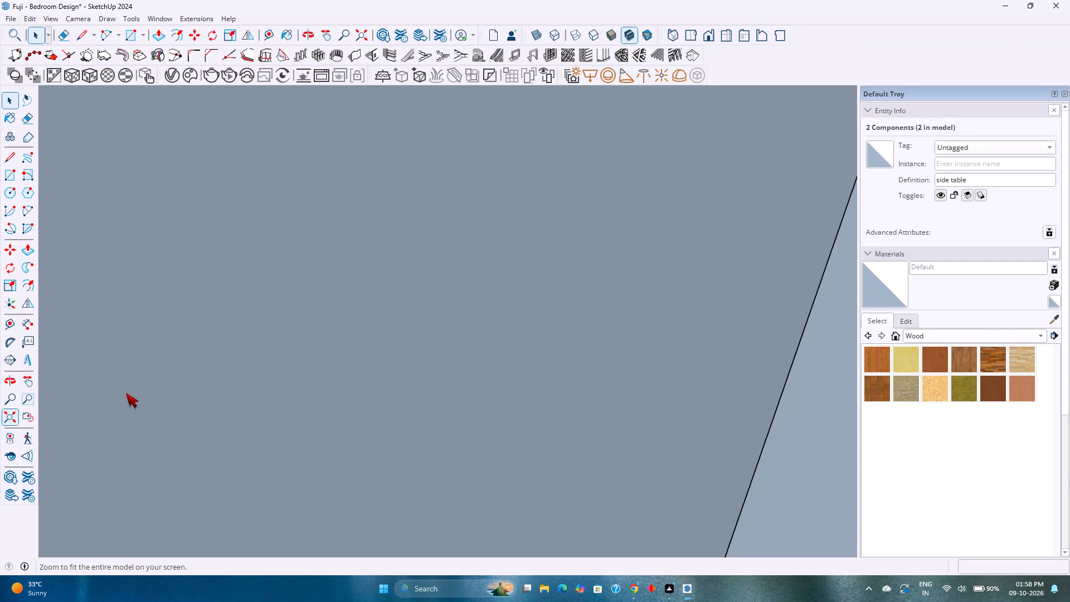
pyautogui.moveTo(161, 380); pyautogui.dragTo(409, 451, button='middle')
pyautogui.scroll(5, 328, 305)
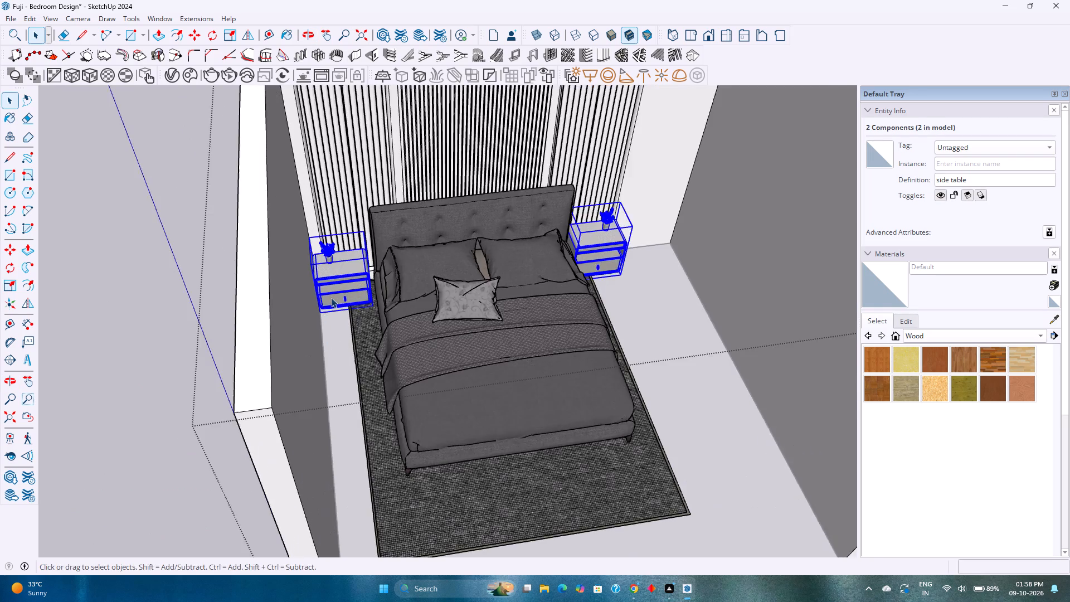
pyautogui.scroll(6, 331, 298)
pyautogui.moveTo(331, 298); pyautogui.dragTo(304, 290, button='middle')
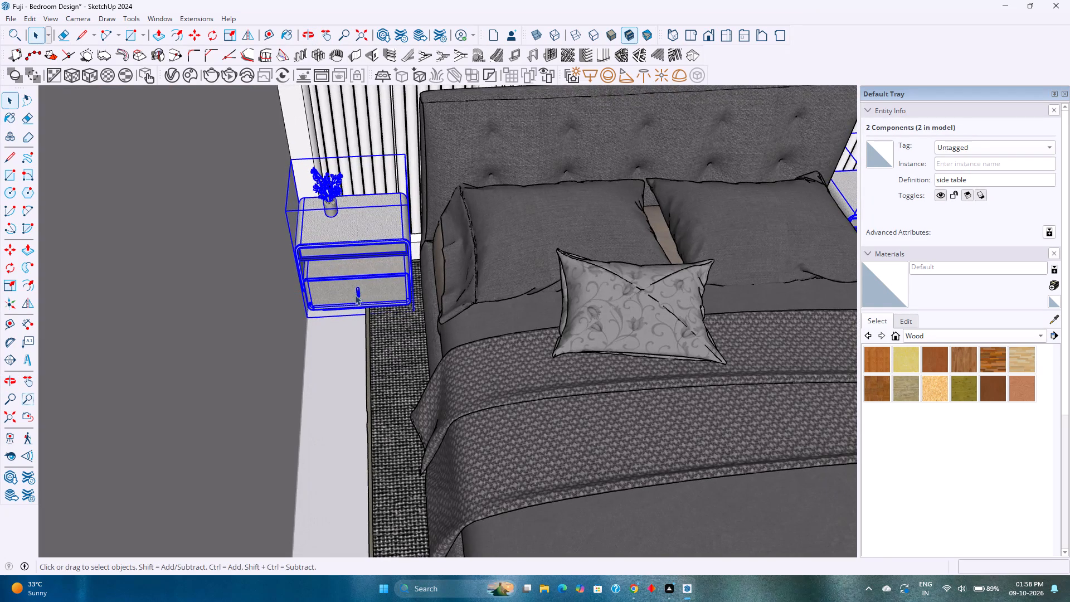
pyautogui.scroll(-6, 380, 303)
pyautogui.scroll(-1, 426, 319)
pyautogui.moveTo(478, 338); pyautogui.dragTo(473, 342, button='middle')
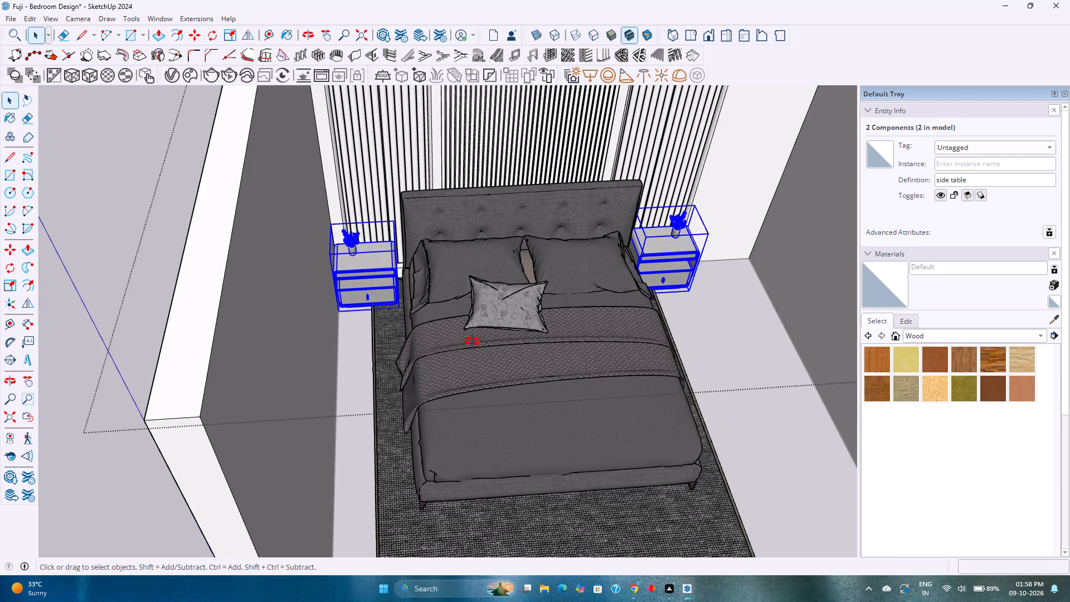
pyautogui.moveTo(473, 342); pyautogui.dragTo(375, 334, button='middle')
pyautogui.moveTo(378, 334); pyautogui.dragTo(411, 327, button='middle')
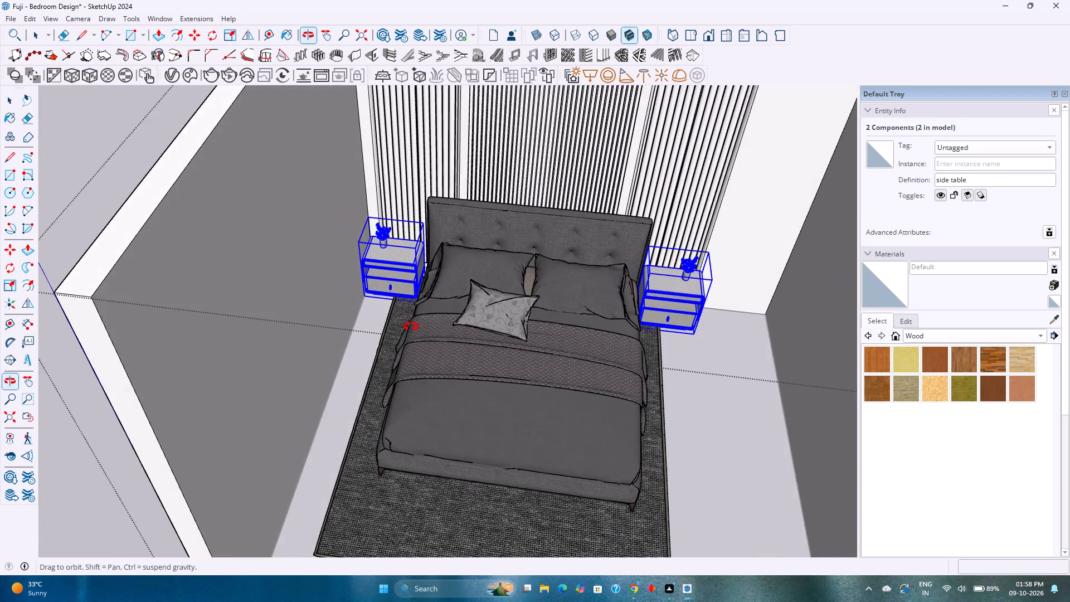
pyautogui.moveTo(411, 327); pyautogui.dragTo(453, 318, button='middle')
# Move the side table nearest the closer side wall 1" toward the bed and close the bedroom group.
pyautogui.scroll(5, 390, 278)
pyautogui.click(392, 283)
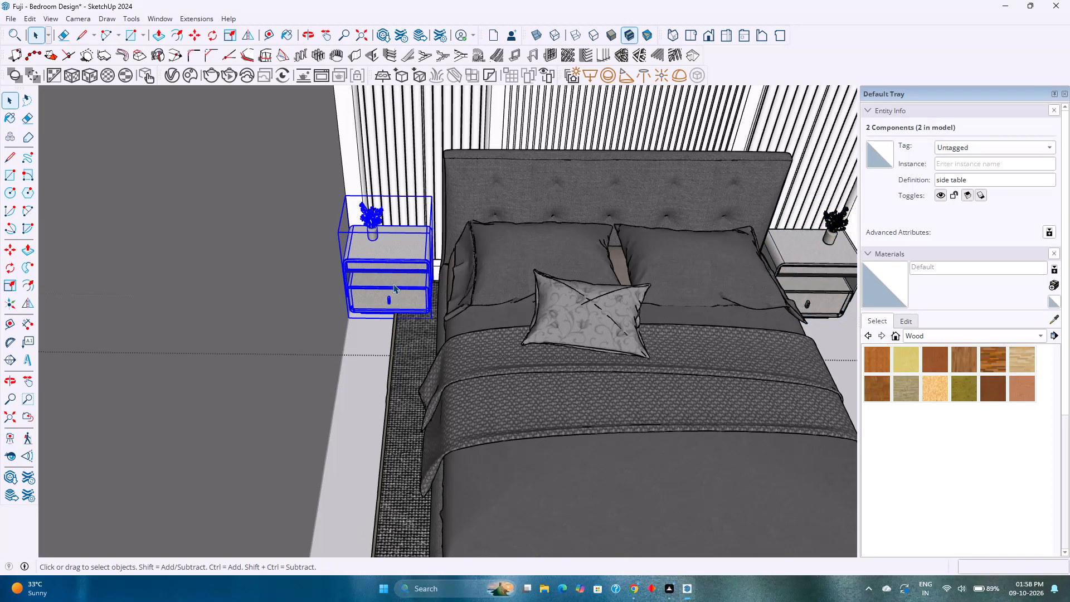
pyautogui.scroll(18, 418, 313)
pyautogui.scroll(3, 437, 332)
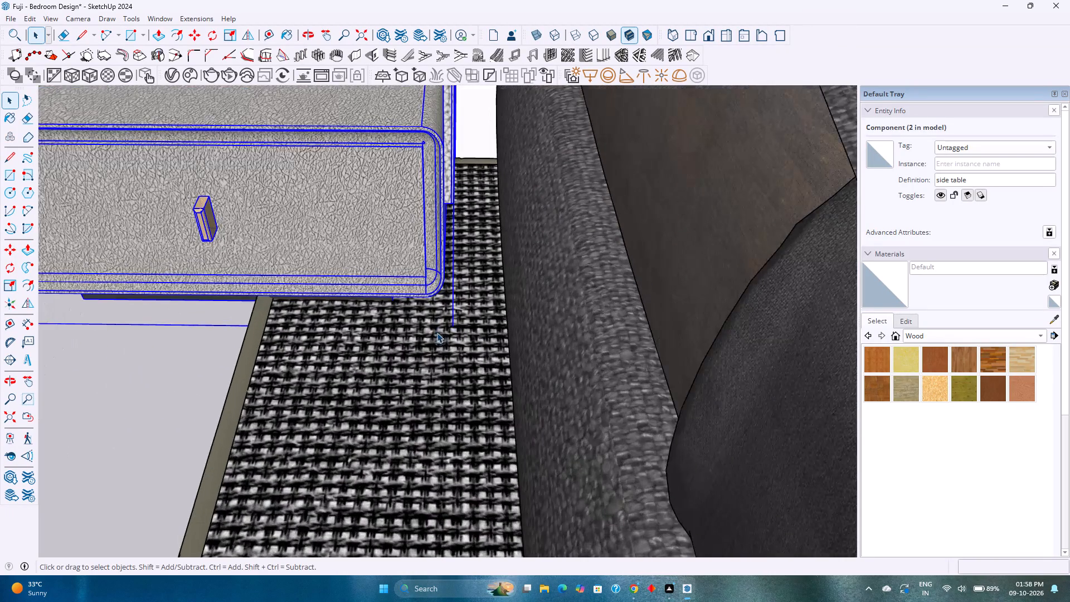
pyautogui.press('m')
pyautogui.click(451, 325)
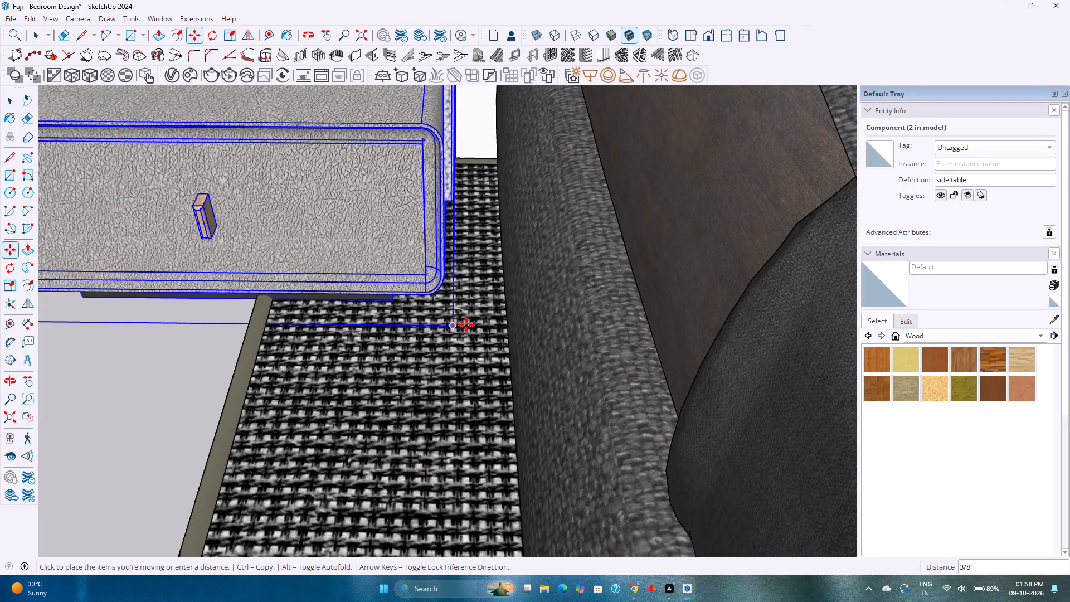
pyautogui.click(475, 325)
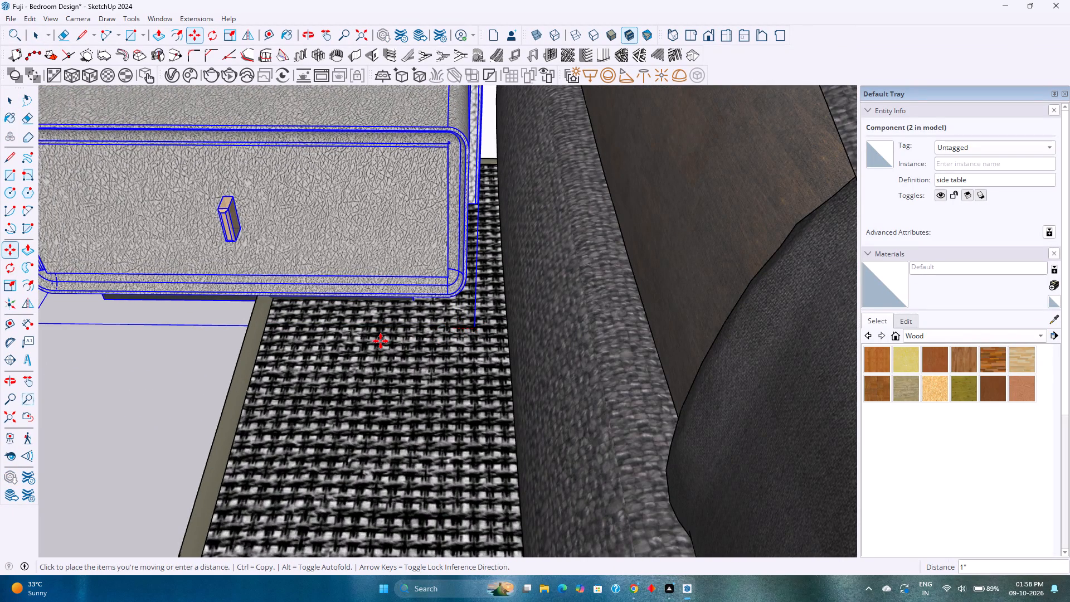
pyautogui.scroll(-11, 381, 341)
pyautogui.press('space')
pyautogui.scroll(-8, 381, 341)
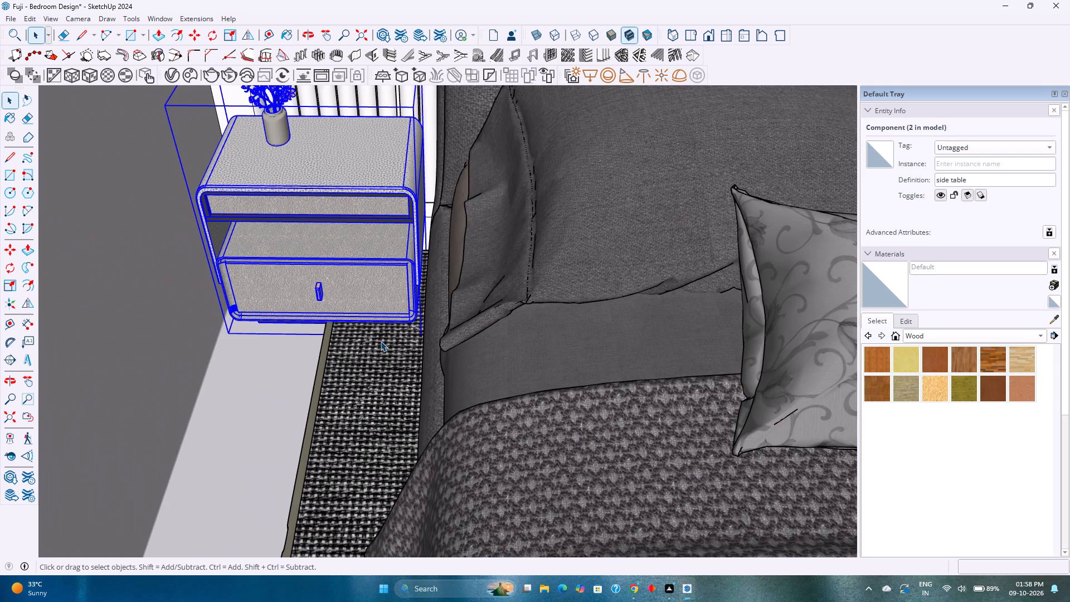
pyautogui.scroll(-2, 381, 341)
pyautogui.press('Escape')
# Examine the whole bedroom layout, including the bed, both side tables, fluted wall panels and the empty side wall.
pyautogui.scroll(-5, 381, 341)
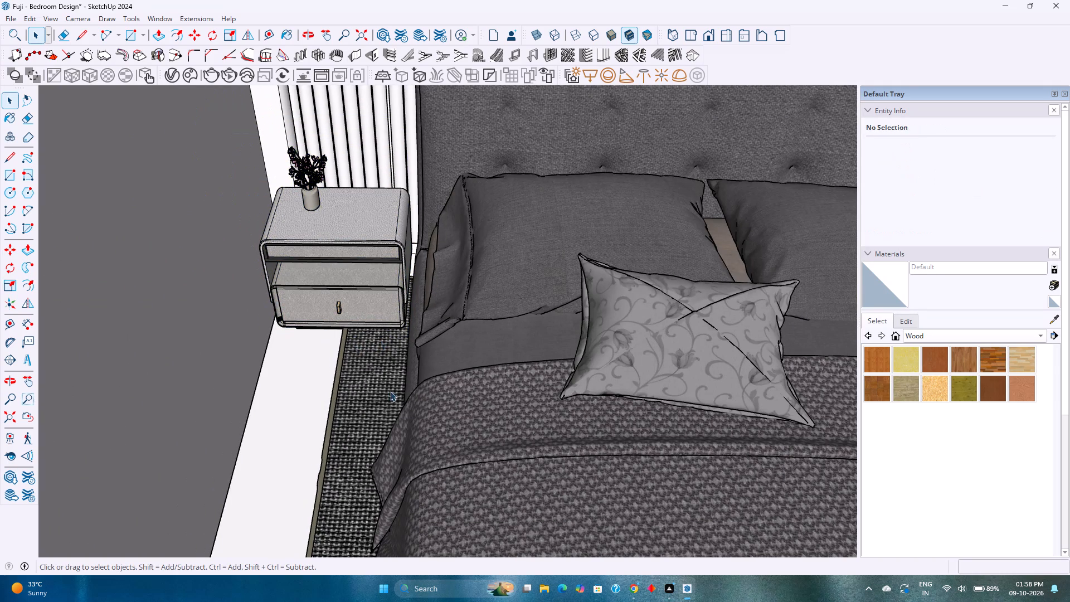
pyautogui.scroll(-7, 425, 403)
pyautogui.scroll(-3, 526, 431)
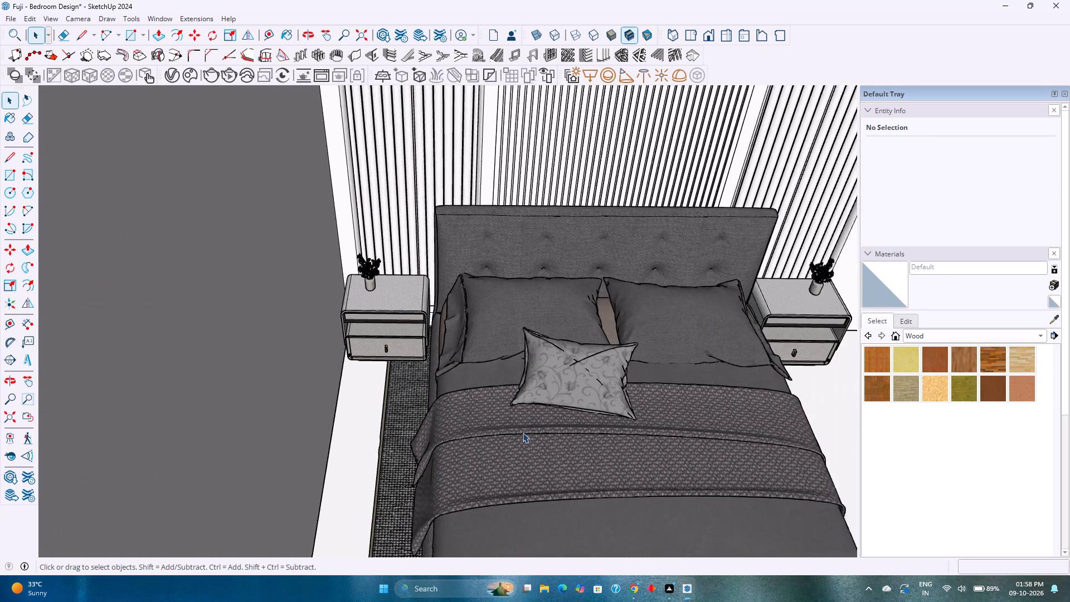
pyautogui.moveTo(522, 433); pyautogui.dragTo(449, 398, button='middle')
pyautogui.scroll(-11, 466, 392)
pyautogui.moveTo(464, 392); pyautogui.dragTo(654, 464, button='middle')
pyautogui.keyDown('shift'); pyautogui.moveTo(615, 435); pyautogui.dragTo(457, 435, button='middle'); pyautogui.keyUp('shift')
pyautogui.moveTo(407, 433); pyautogui.dragTo(449, 453, button='middle')
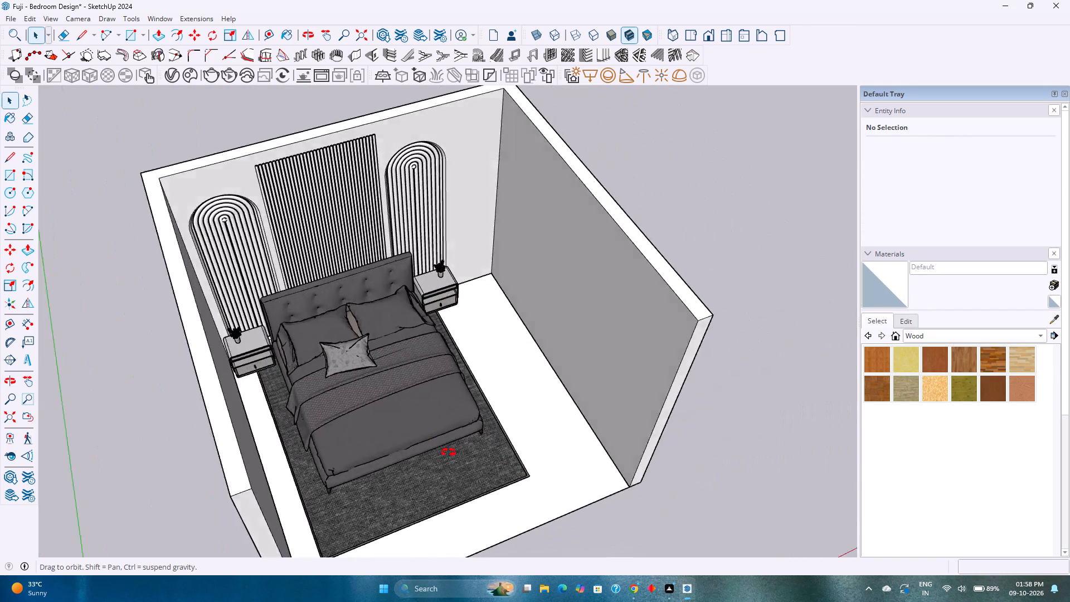
pyautogui.moveTo(449, 453); pyautogui.dragTo(445, 419, button='middle')
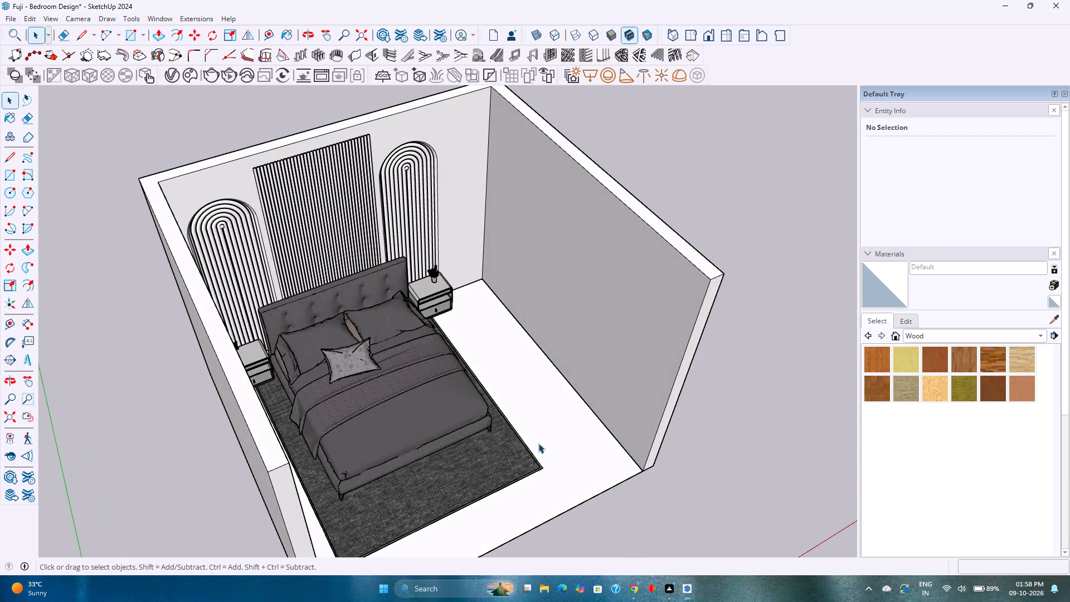
pyautogui.scroll(2, 536, 279)
pyautogui.scroll(-1, 536, 279)
pyautogui.keyDown('shift'); pyautogui.moveTo(536, 279); pyautogui.dragTo(440, 339, button='middle'); pyautogui.keyUp('shift')
pyautogui.moveTo(422, 361); pyautogui.dragTo(643, 380, button='middle')
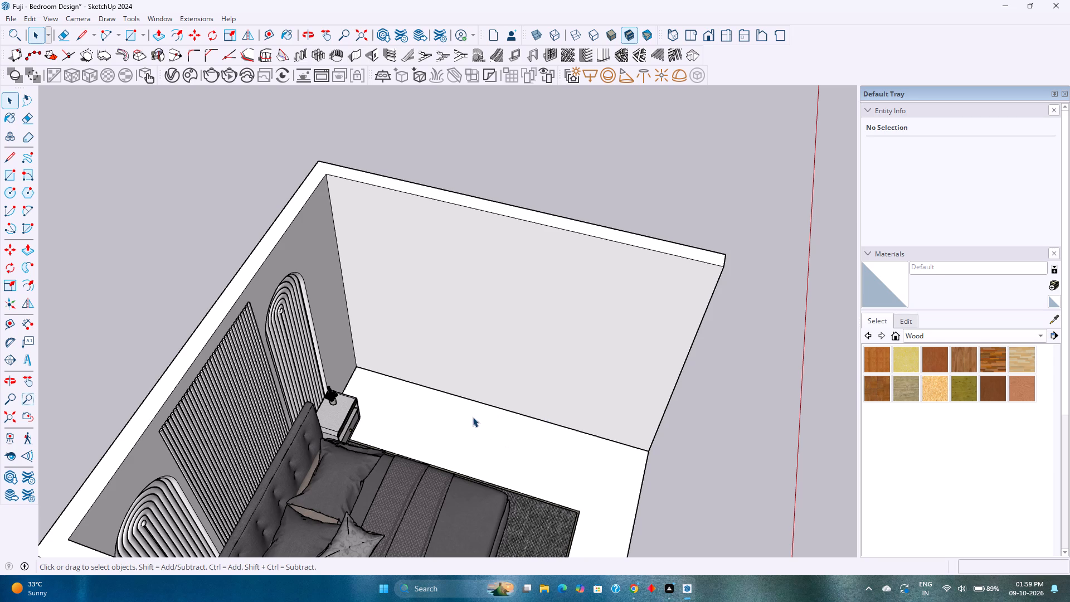
pyautogui.keyDown('shift'); pyautogui.moveTo(504, 414); pyautogui.dragTo(490, 412, button='middle'); pyautogui.keyUp('shift')
pyautogui.moveTo(490, 412); pyautogui.dragTo(559, 359, button='middle')
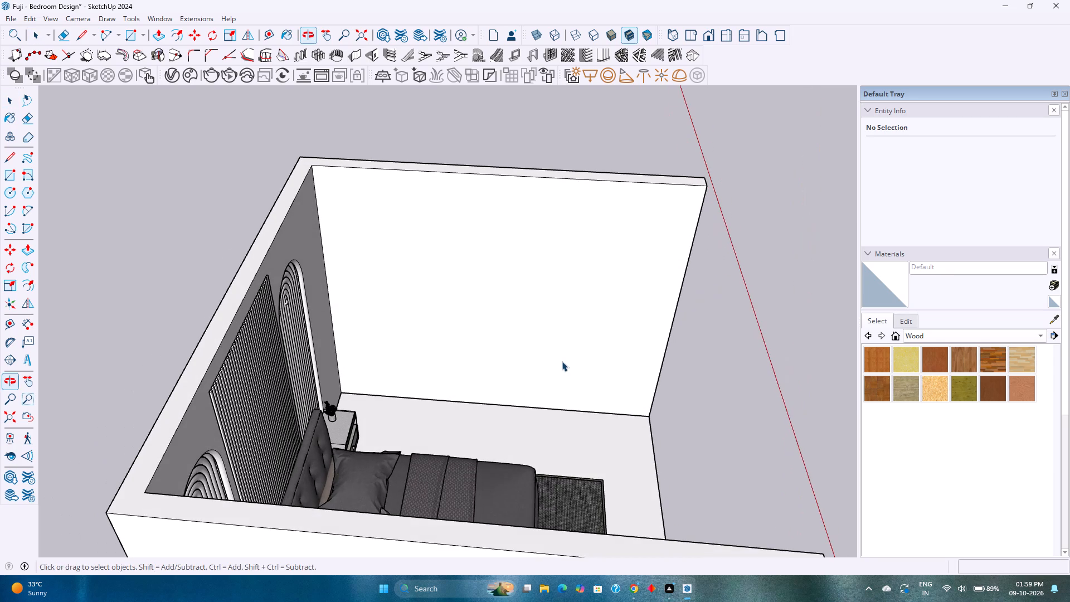
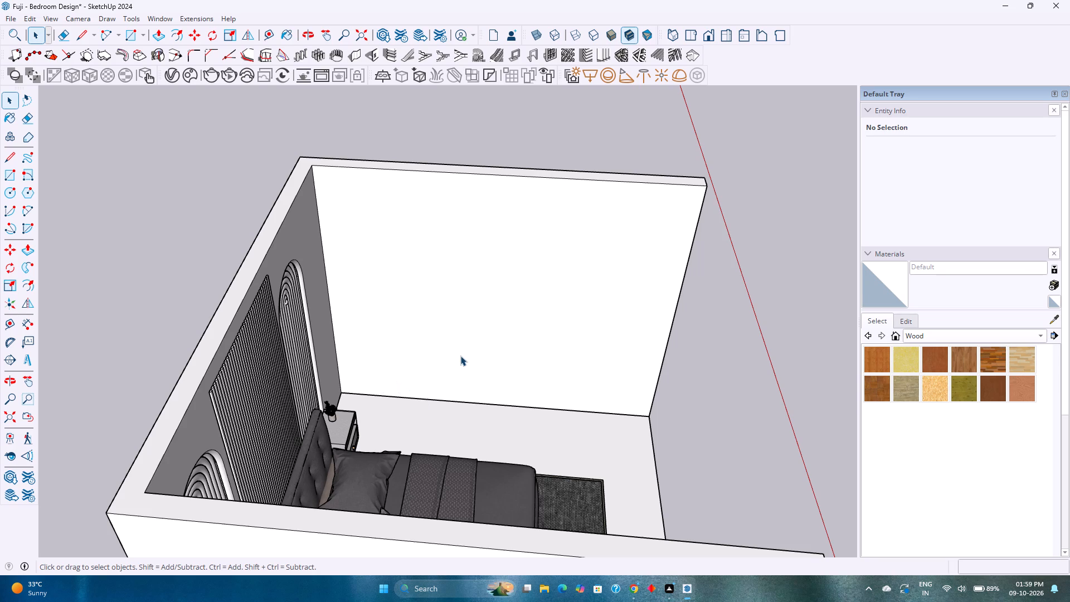
# Open the room walls group and place a horizontal guide 1'3" below the top edge of the empty side wall.
pyautogui.scroll(5, 383, 331)
pyautogui.scroll(1, 433, 337)
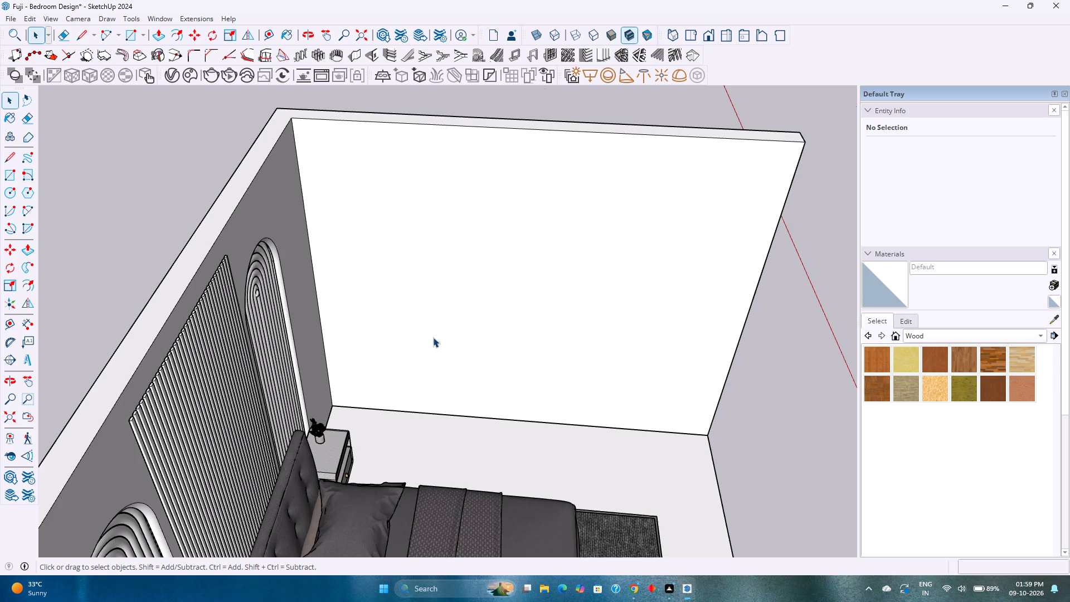
pyautogui.scroll(2, 433, 337)
pyautogui.keyDown('shift'); pyautogui.moveTo(433, 337); pyautogui.dragTo(374, 438, button='middle'); pyautogui.keyUp('shift')
pyautogui.scroll(-1, 374, 415)
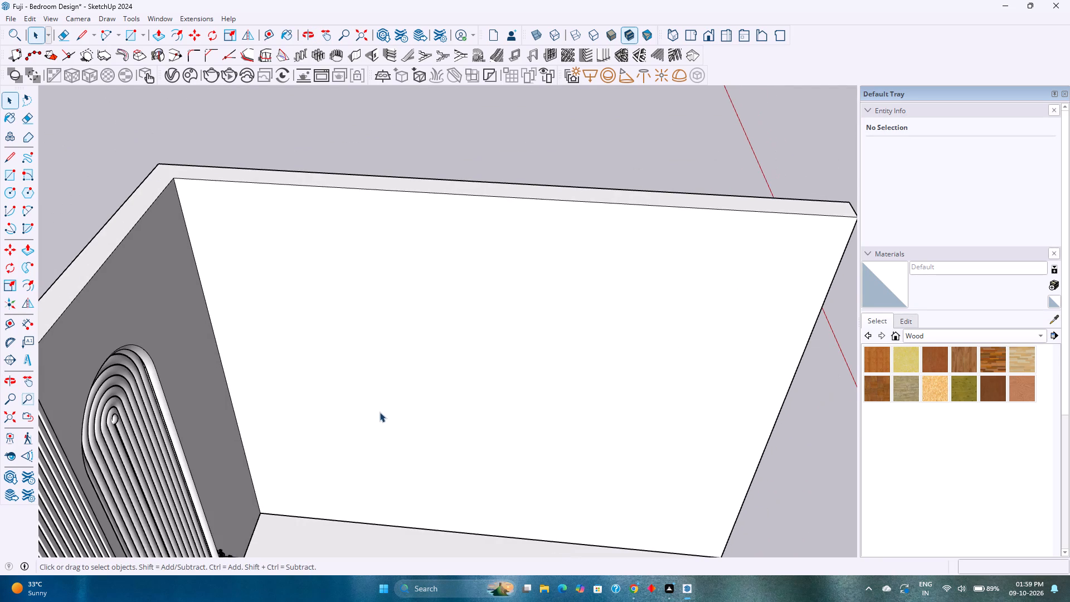
pyautogui.doubleClick(361, 386)
pyautogui.doubleClick(365, 376)
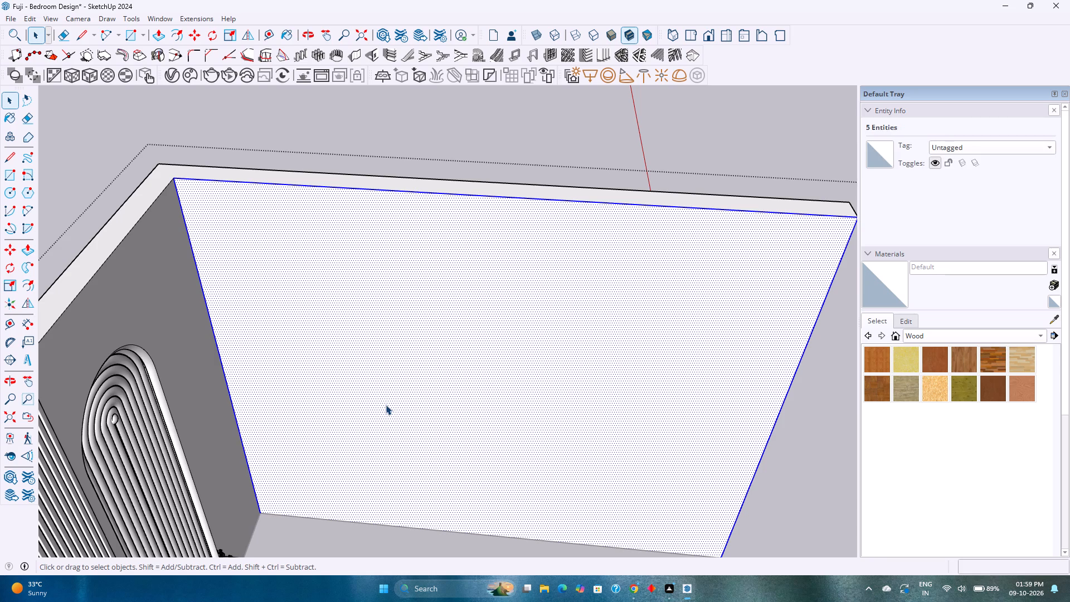
pyautogui.moveTo(386, 405); pyautogui.dragTo(397, 315, button='middle')
pyautogui.scroll(-1, 396, 315)
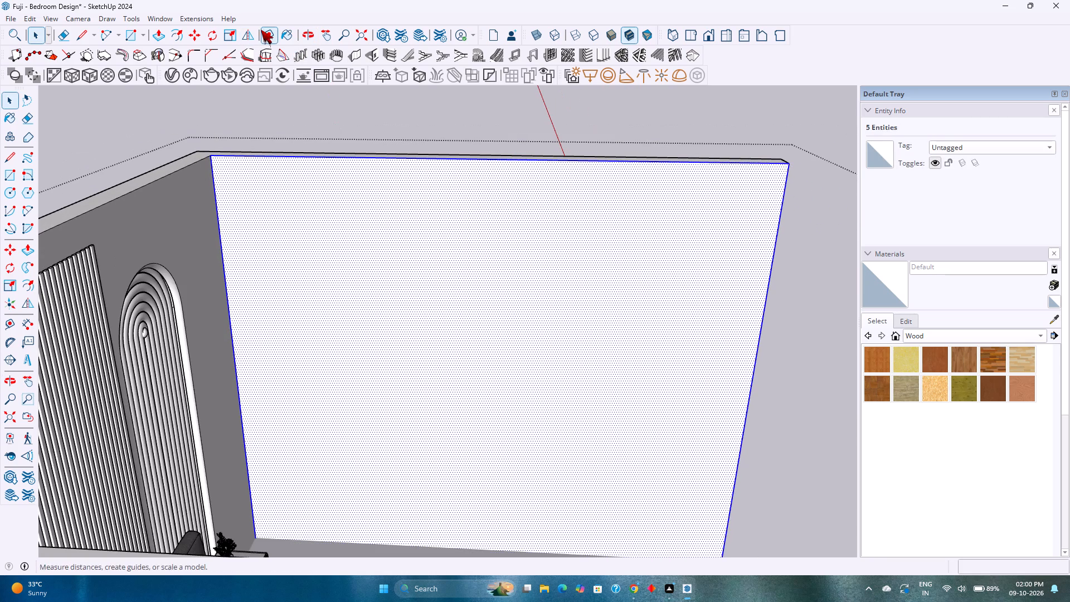
pyautogui.click(261, 30)
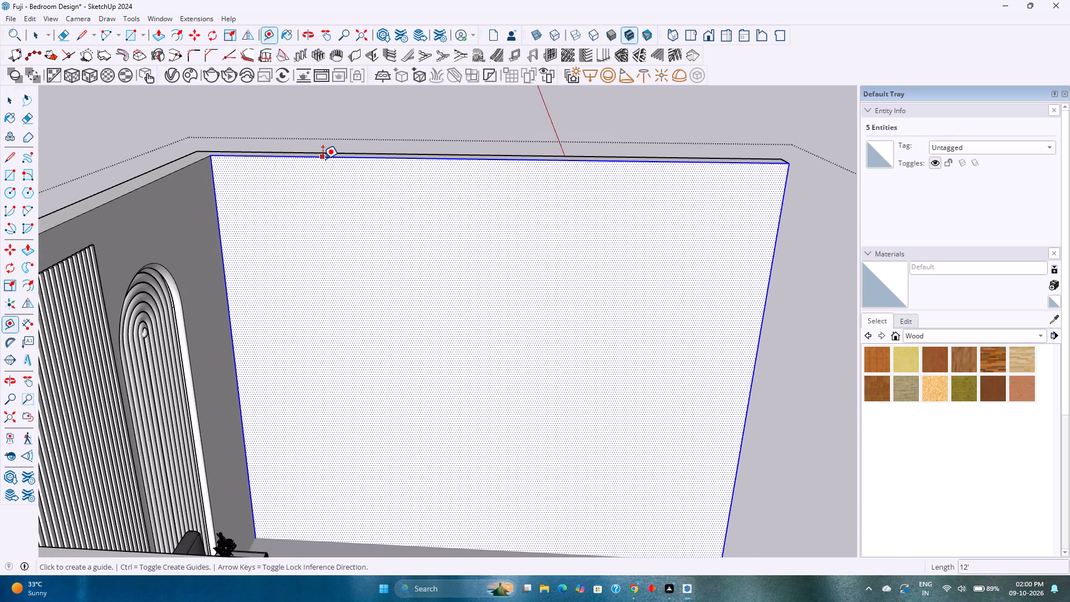
pyautogui.click(323, 159)
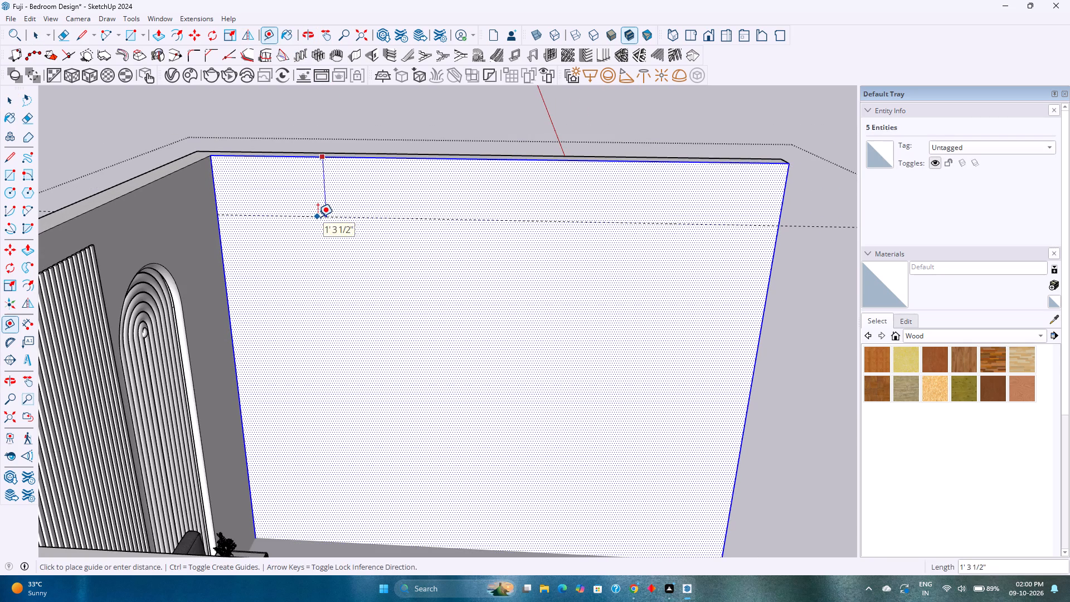
pyautogui.press('1')
pyautogui.press("'")
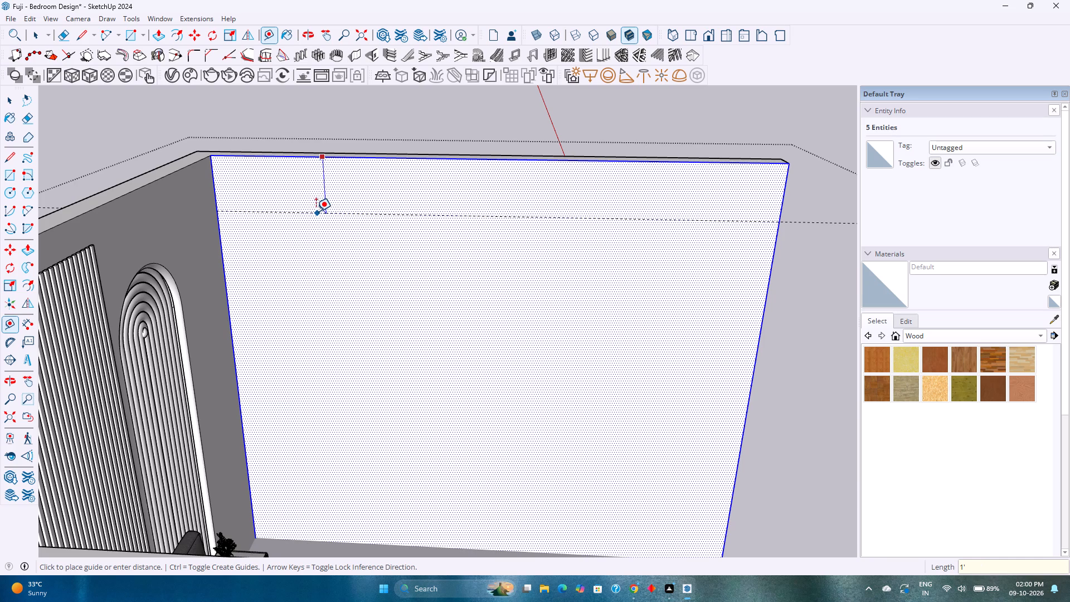
pyautogui.write('3"')
pyautogui.press('Return')
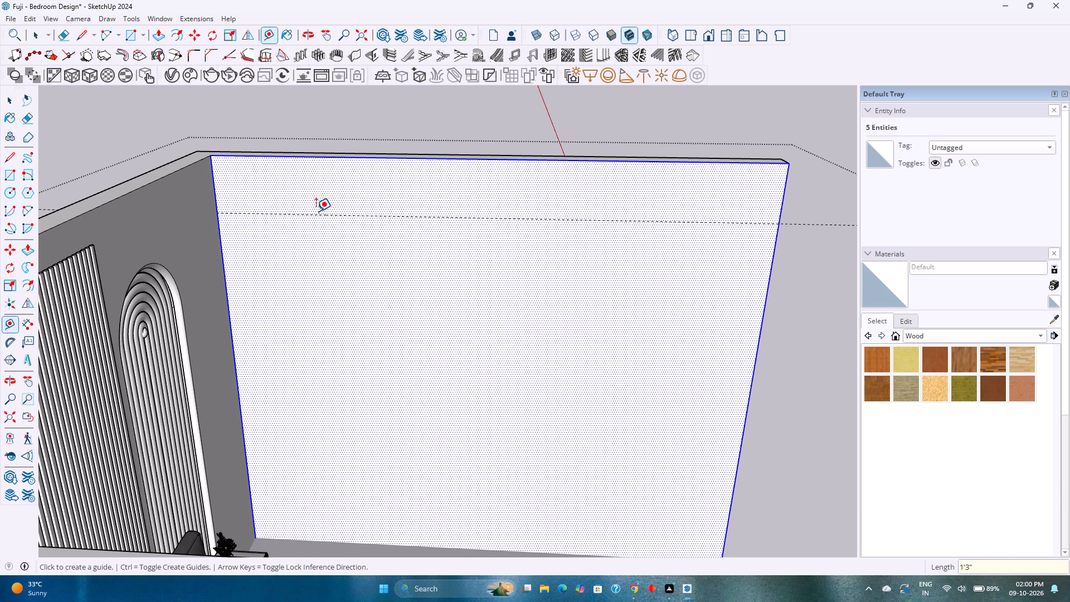
pyautogui.press('space')
# Place a vertical guide on the empty side wall, 7' from its corner with the fluted wall.
pyautogui.moveTo(459, 322); pyautogui.dragTo(419, 300, button='middle')
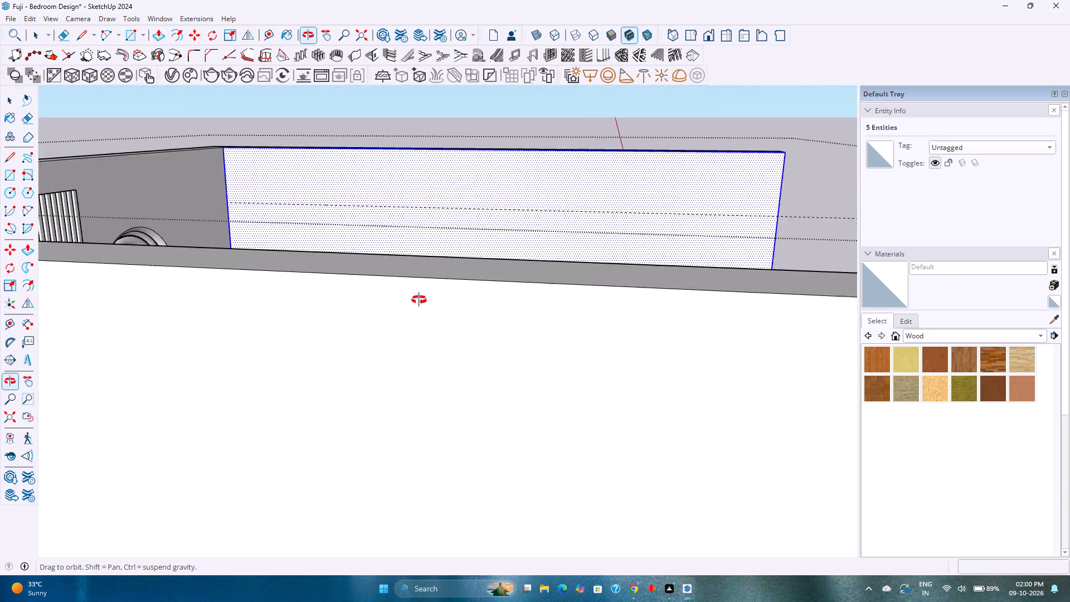
pyautogui.moveTo(419, 300); pyautogui.dragTo(419, 318, button='middle')
pyautogui.moveTo(419, 318); pyautogui.dragTo(430, 353, button='middle')
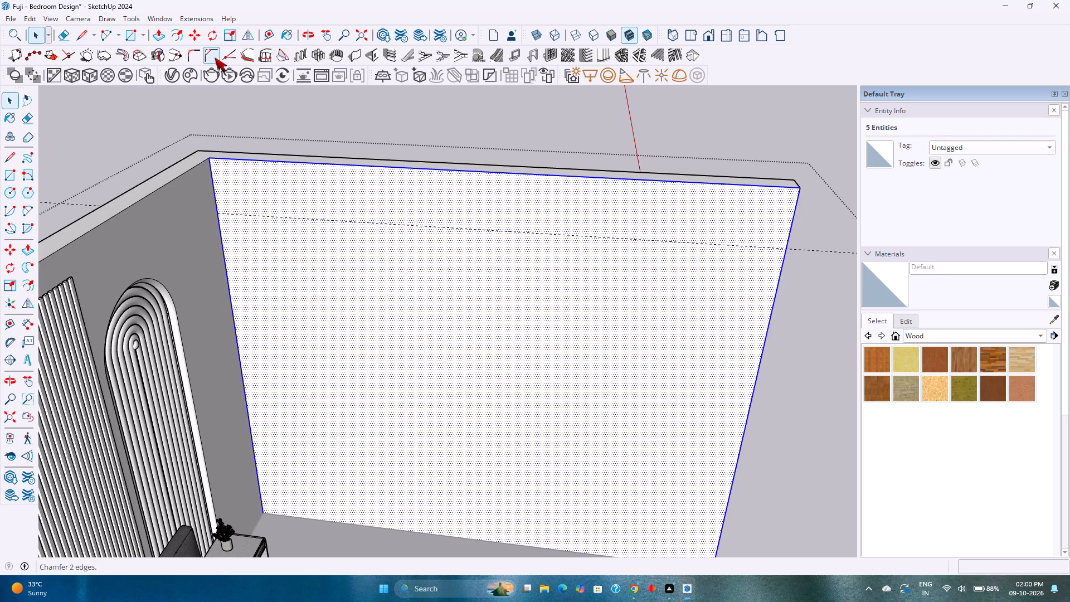
pyautogui.click(267, 31)
pyautogui.click(224, 245)
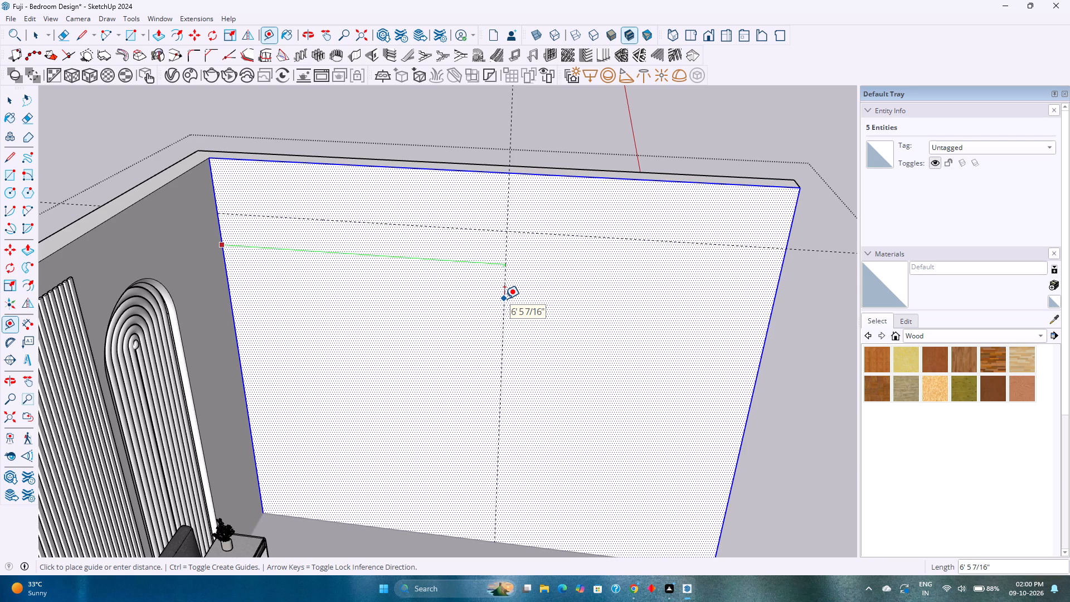
pyautogui.press('7')
pyautogui.press("'")
pyautogui.press('Return')
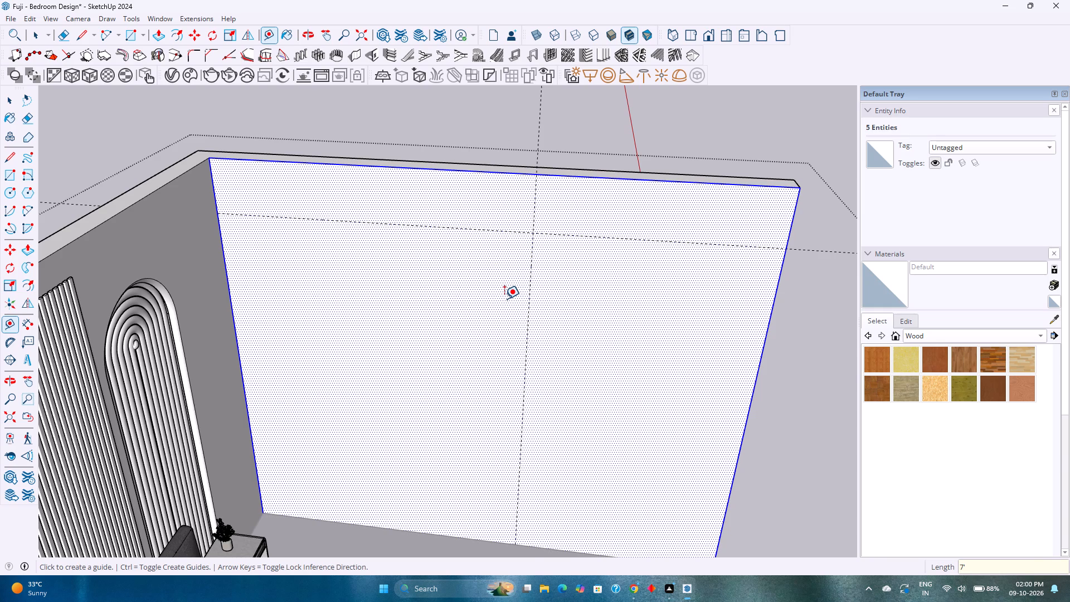
# Place a horizontal guide 5" above the bottom edge of the empty side wall.
pyautogui.scroll(-1, 504, 299)
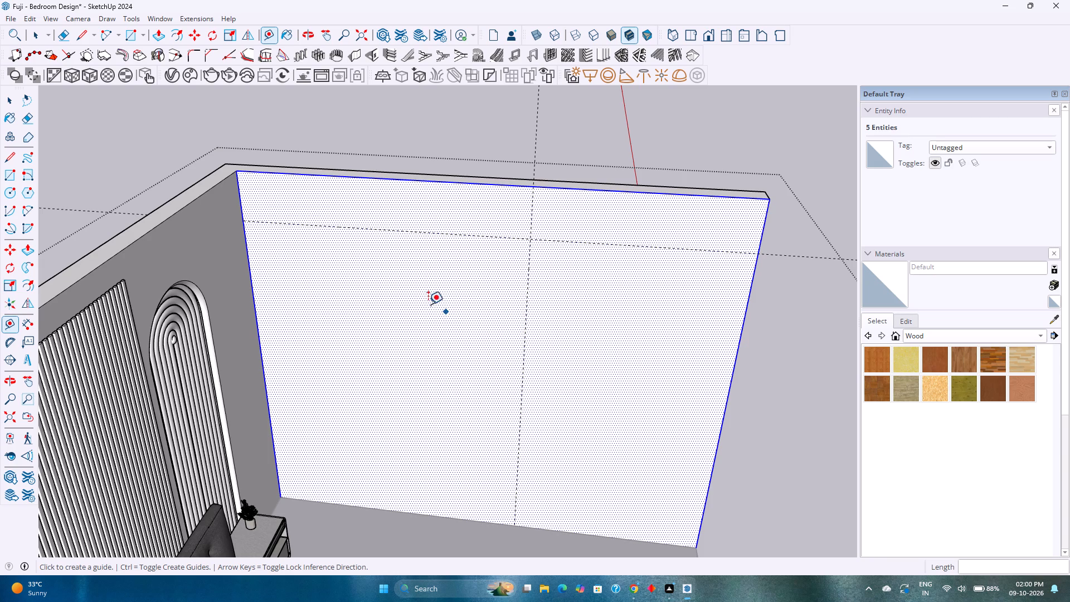
pyautogui.click(391, 511)
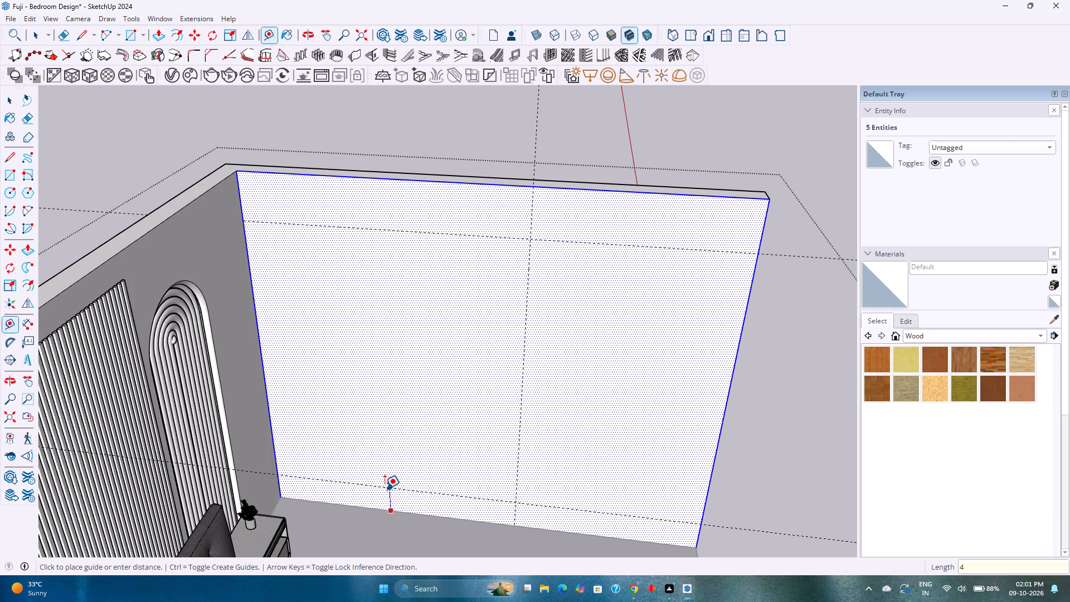
pyautogui.press('4')
pyautogui.press('Return')
pyautogui.press('6')
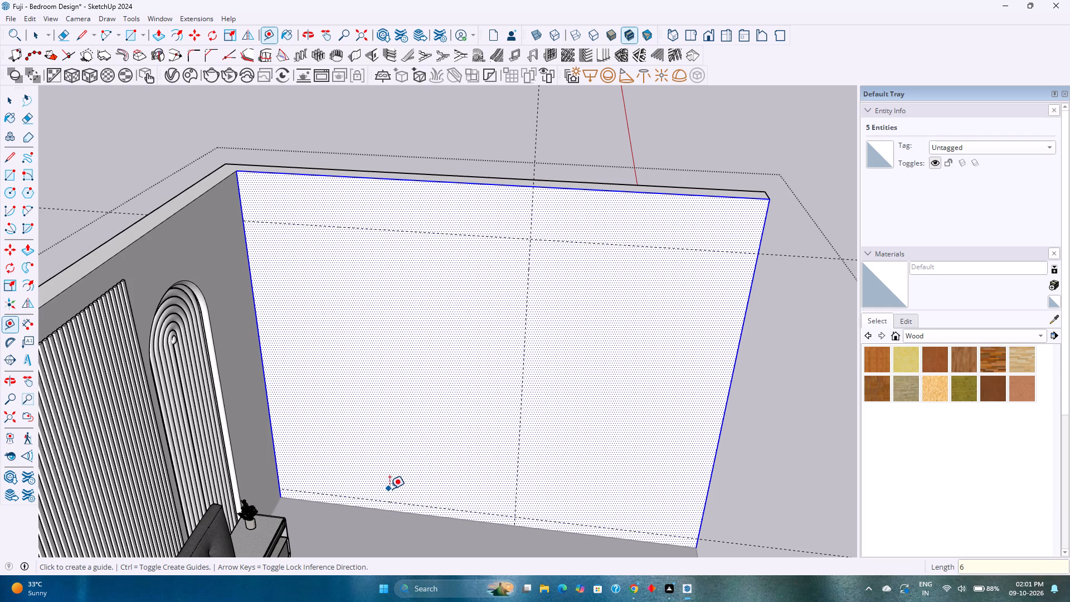
pyautogui.press('Return')
pyautogui.press('5')
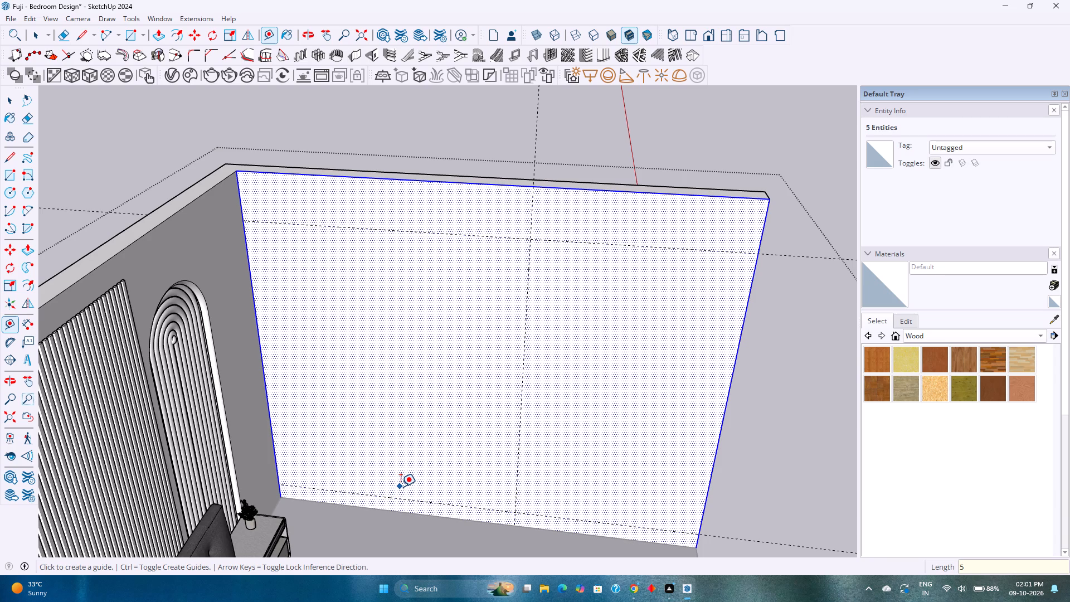
pyautogui.press('Return')
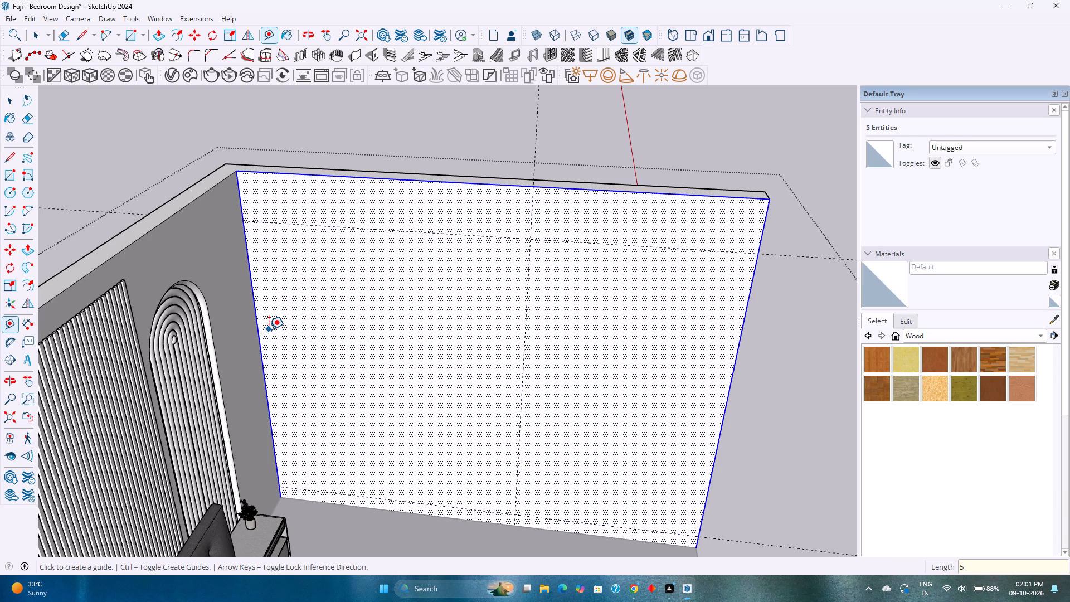
# Draw an 8'4" high by 7' wide rectangle on the side wall, from the fluted-wall corner to the guide intersection.
pyautogui.click(126, 37)
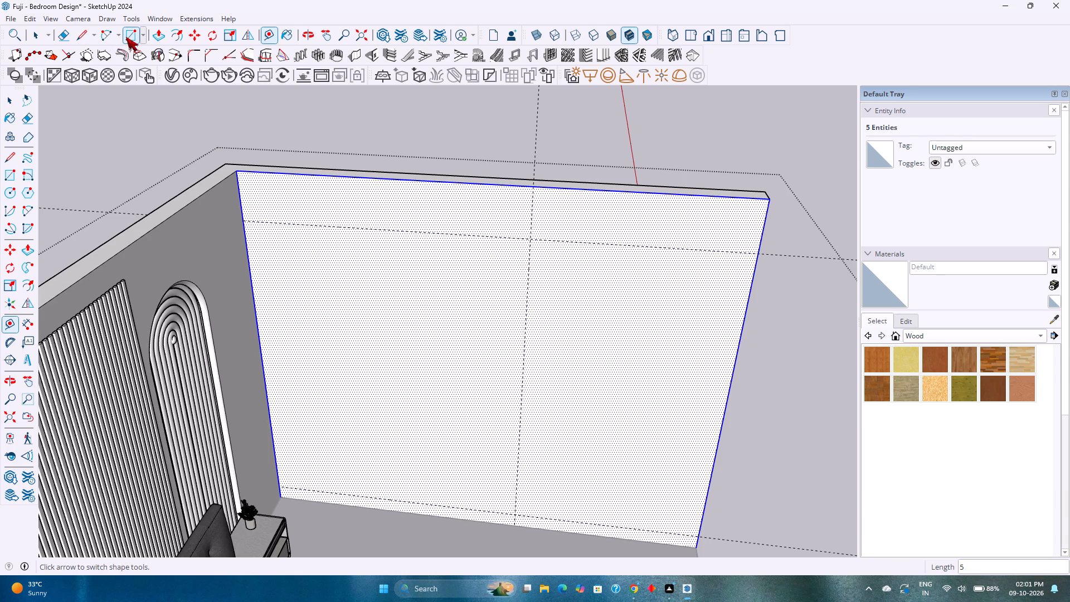
pyautogui.click(246, 222)
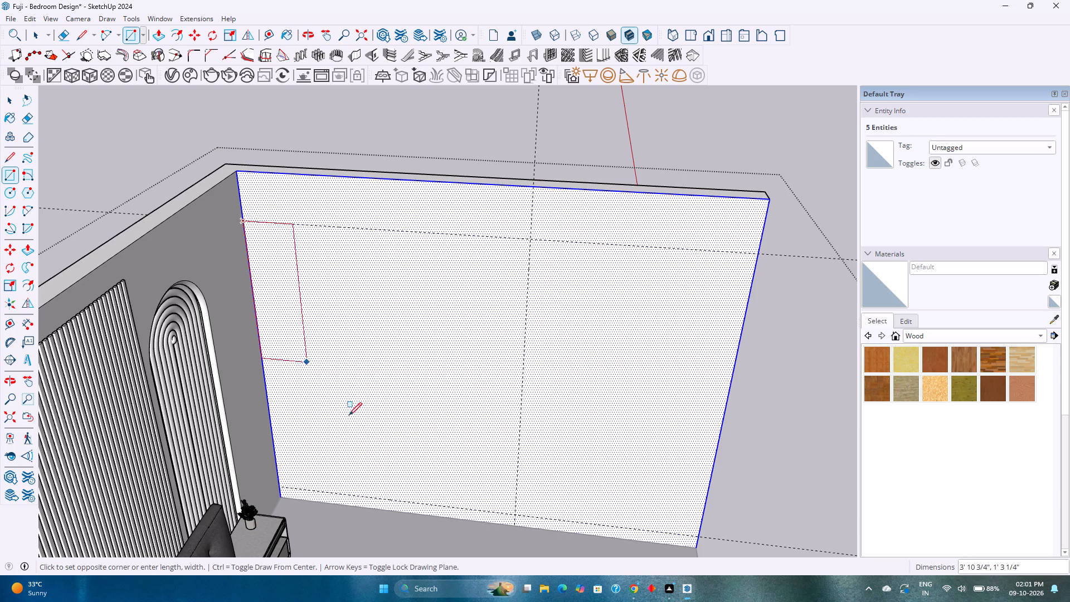
pyautogui.click(517, 514)
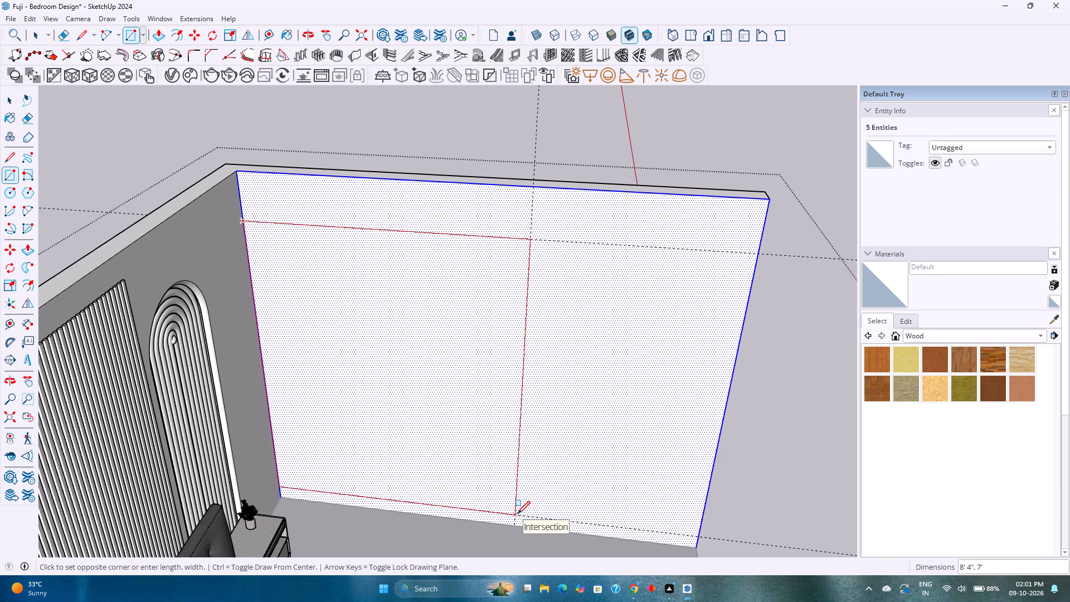
pyautogui.press('space')
# Copy the rectangle's face and edges about 9 15/16" out from the side wall into the room along the red axis.
pyautogui.doubleClick(455, 430)
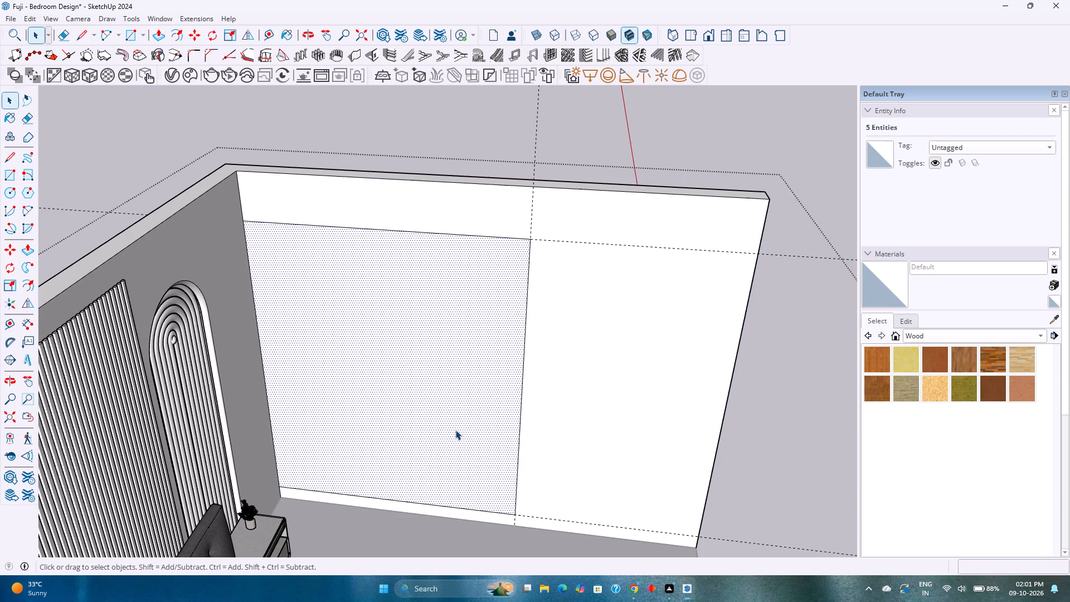
pyautogui.rightClick(455, 430)
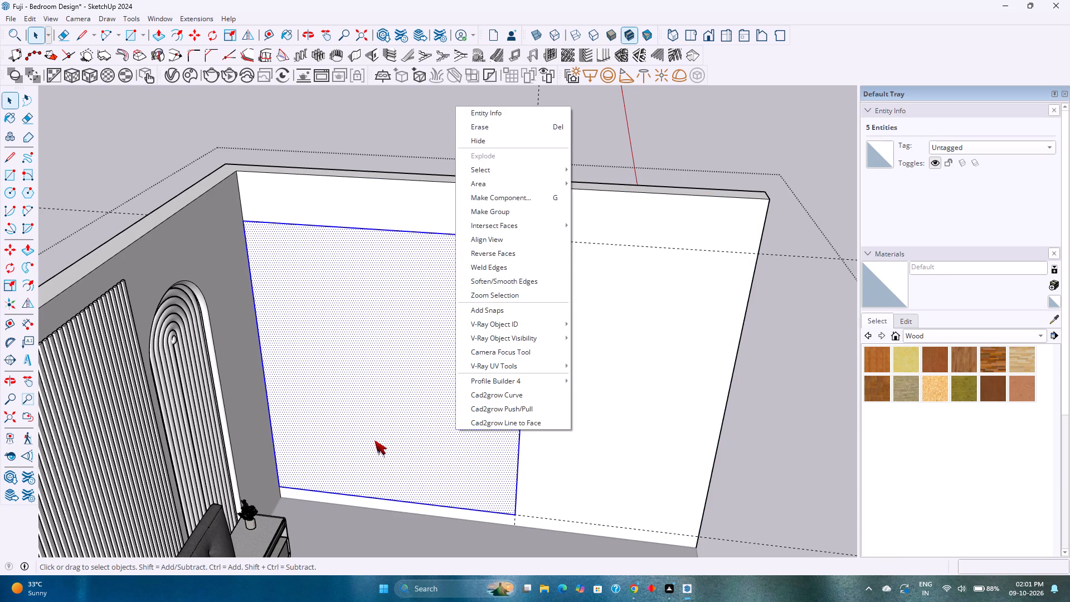
pyautogui.moveTo(545, 503); pyautogui.dragTo(451, 506, button='middle')
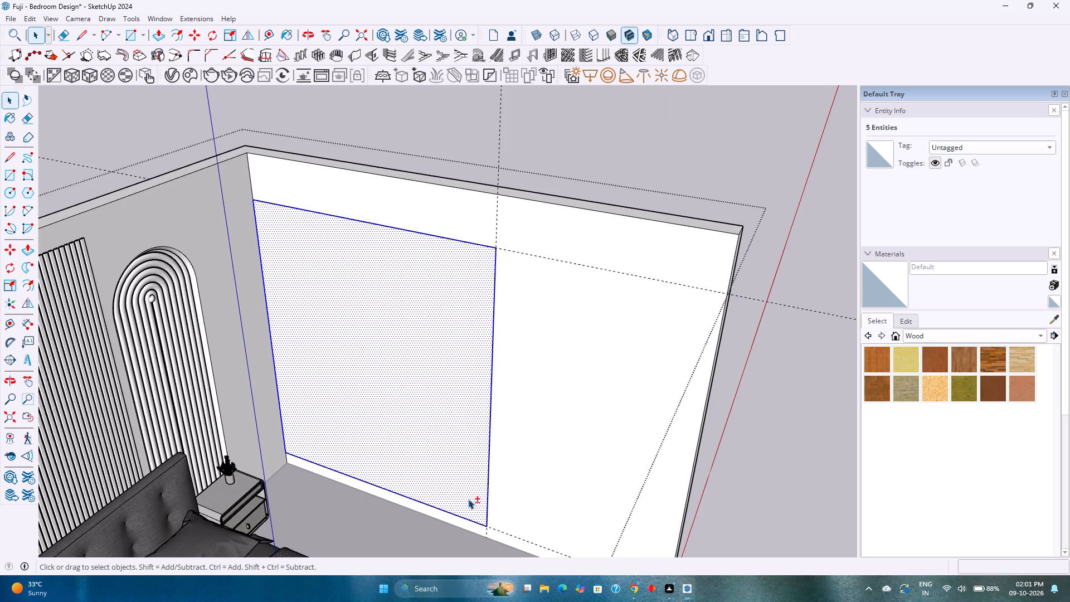
pyautogui.keyDown('shift'); pyautogui.moveTo(468, 499); pyautogui.dragTo(454, 428, button='middle'); pyautogui.keyUp('shift')
pyautogui.scroll(4, 470, 463)
pyautogui.press('m')
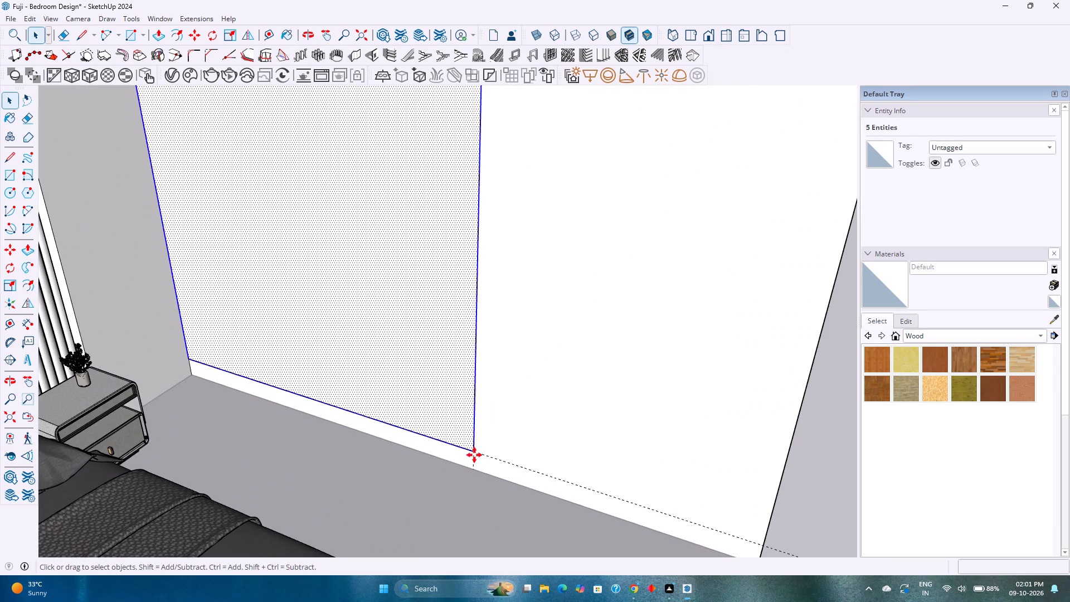
pyautogui.click(476, 450)
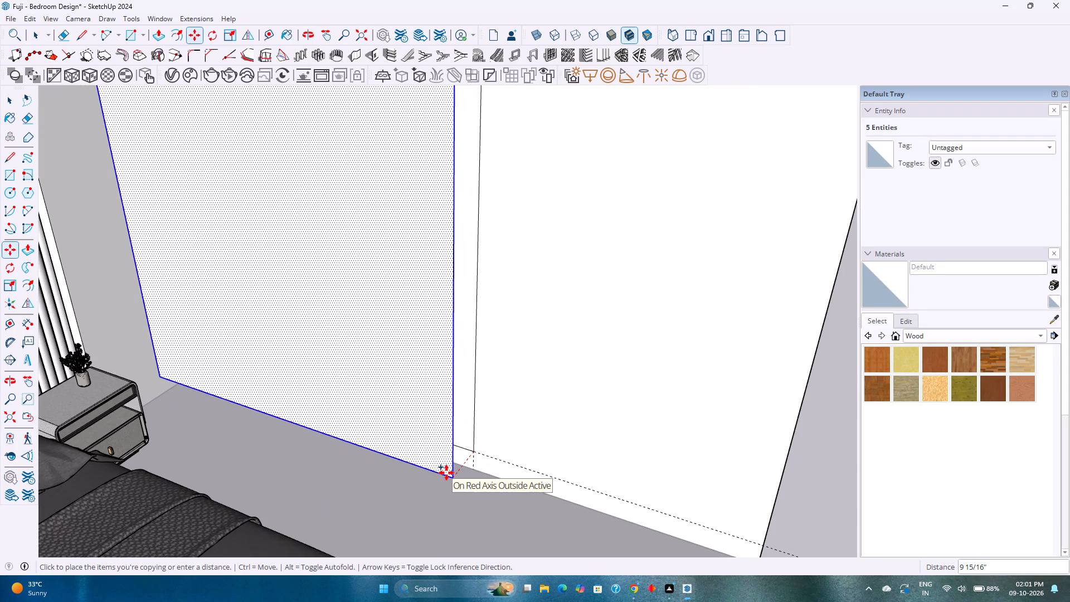
pyautogui.click(446, 473)
pyautogui.press('space')
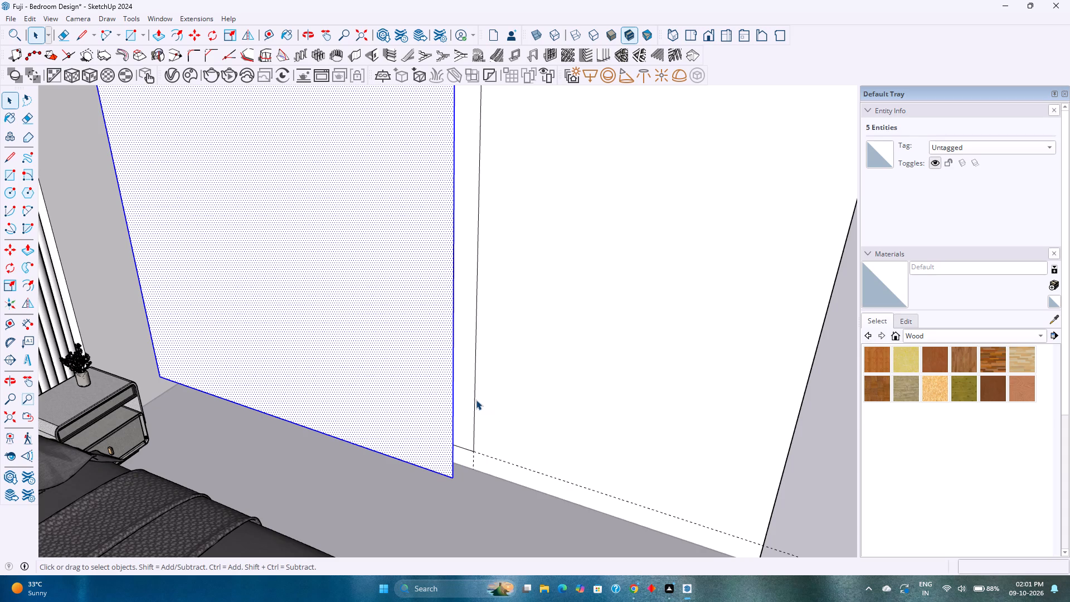
# Erase the original rectangle's vertical and bottom edges left on the side wall.
pyautogui.click(474, 397)
pyautogui.press('Delete')
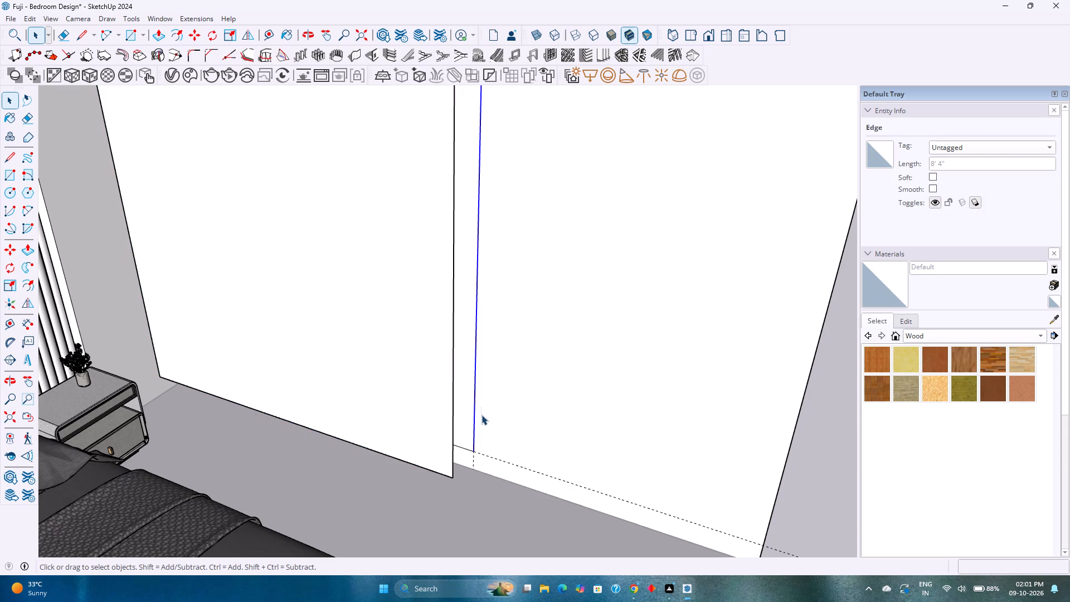
pyautogui.click(466, 450)
pyautogui.press('Delete')
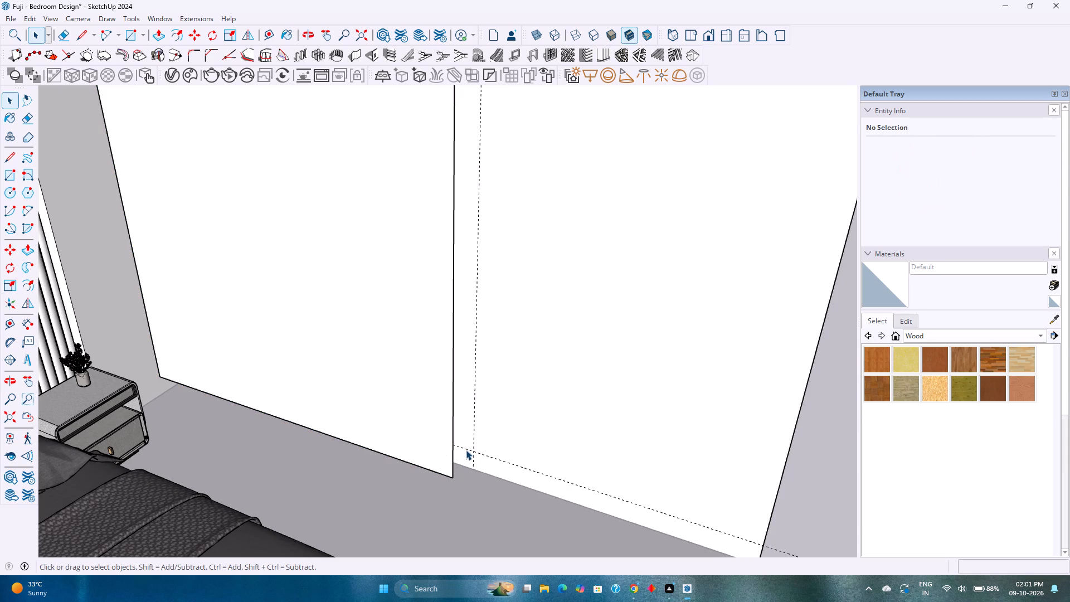
# Group the copied rectangle and move it back 9 15/16" onto the side wall, with its lower corner at the guide intersection.
pyautogui.doubleClick(419, 426)
pyautogui.rightClick(419, 426)
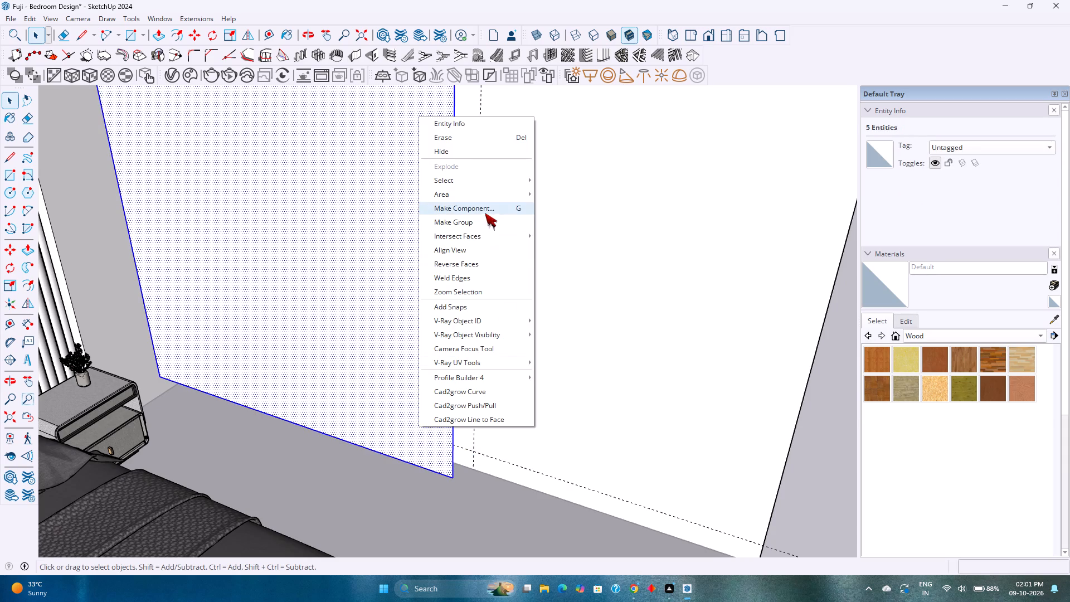
pyautogui.click(474, 221)
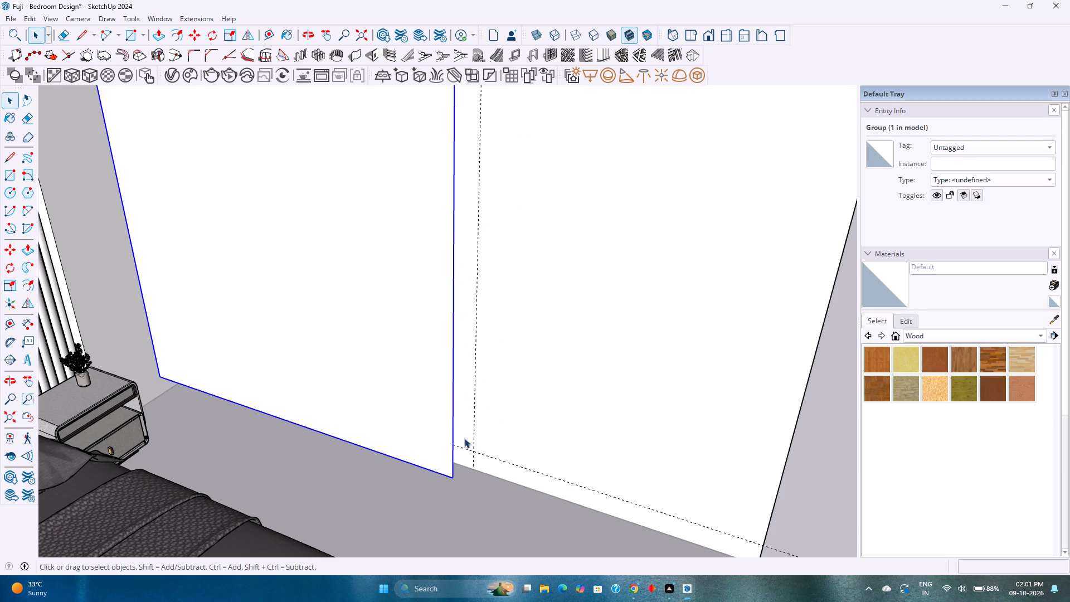
pyautogui.press('m')
pyautogui.click(452, 477)
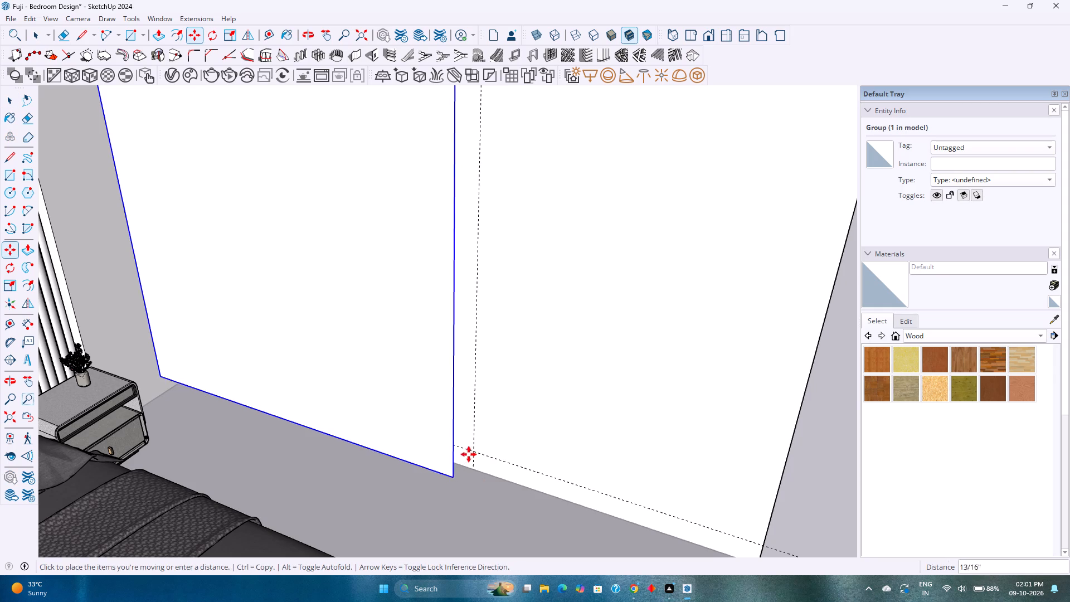
pyautogui.click(471, 452)
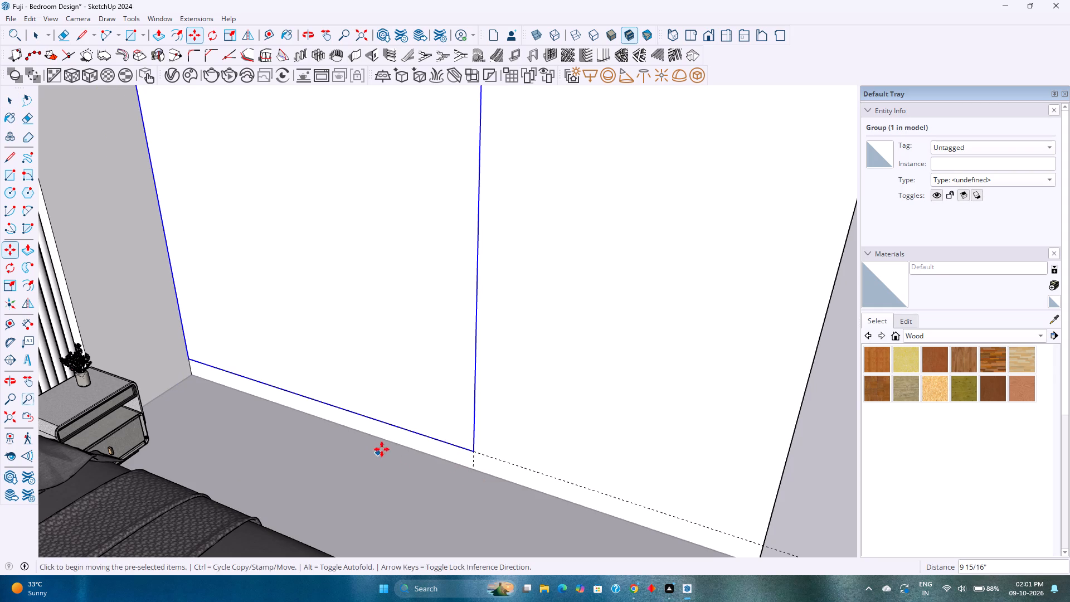
pyautogui.press('space')
# Open the 8'4" by 7' rectangle group on the side wall for editing.
pyautogui.doubleClick(447, 389)
pyautogui.moveTo(447, 389); pyautogui.dragTo(511, 415, button='middle')
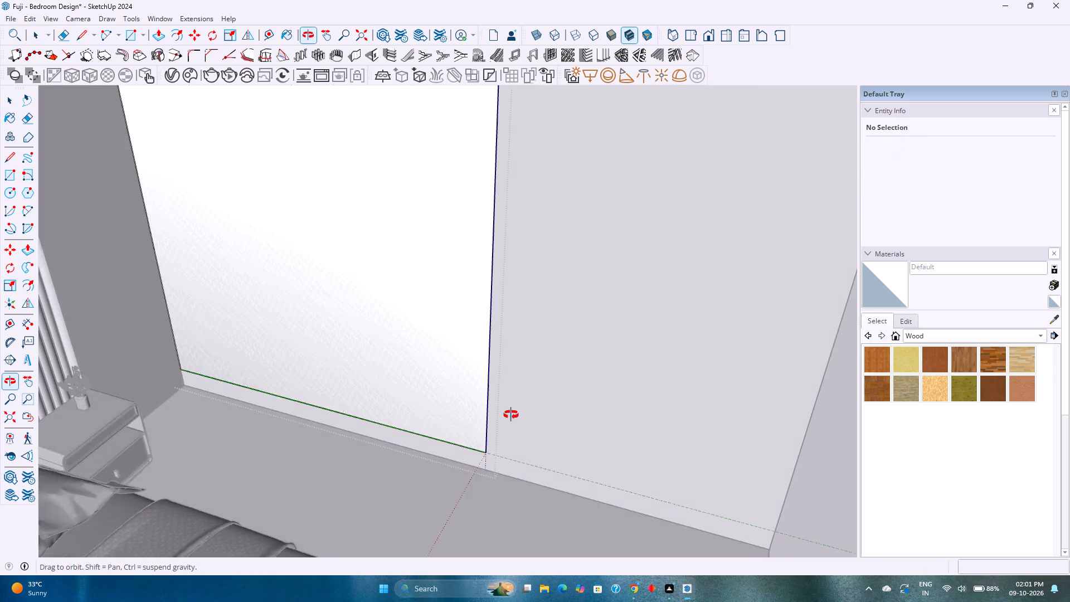
pyautogui.moveTo(511, 415); pyautogui.dragTo(539, 415, button='middle')
pyautogui.scroll(-3, 538, 409)
pyautogui.keyDown('shift'); pyautogui.moveTo(513, 381); pyautogui.dragTo(513, 470, button='middle'); pyautogui.keyUp('shift')
pyautogui.keyDown('shift'); pyautogui.scroll(-1, 513, 381); pyautogui.keyUp('shift')
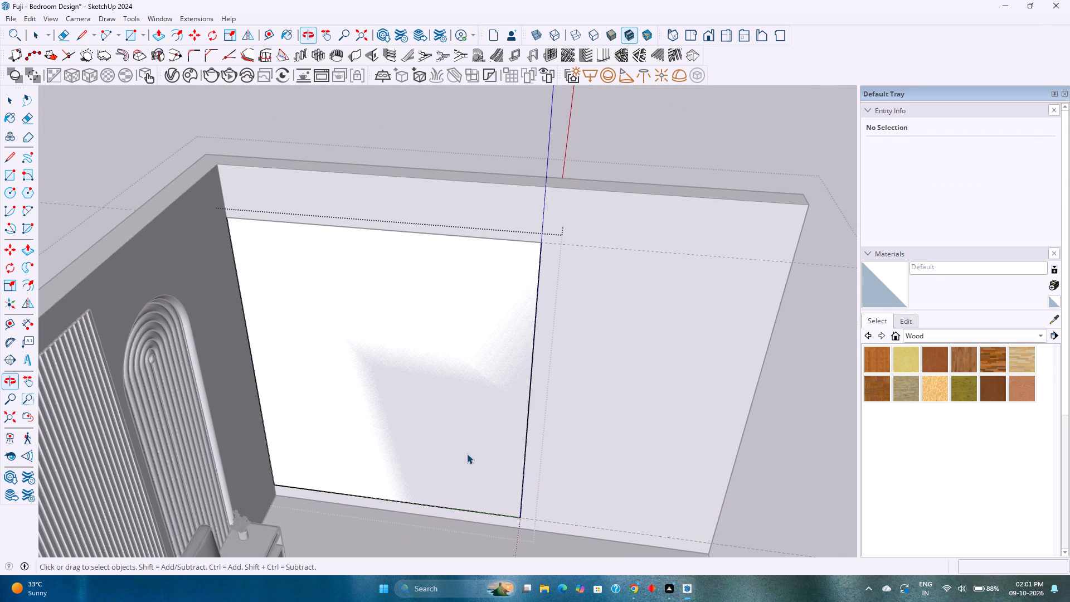
pyautogui.moveTo(467, 454); pyautogui.dragTo(458, 415, button='middle')
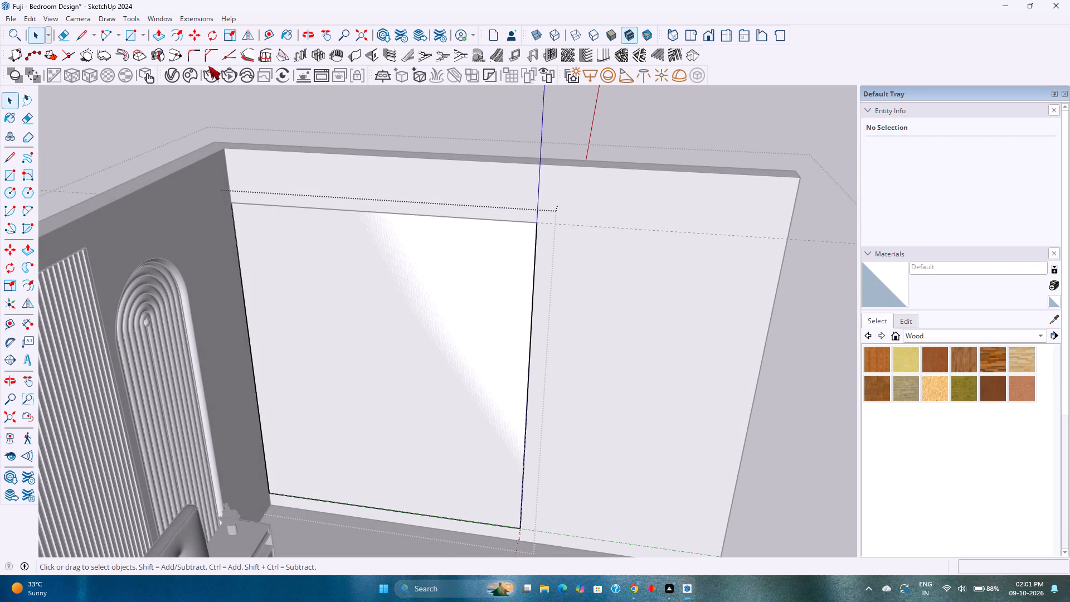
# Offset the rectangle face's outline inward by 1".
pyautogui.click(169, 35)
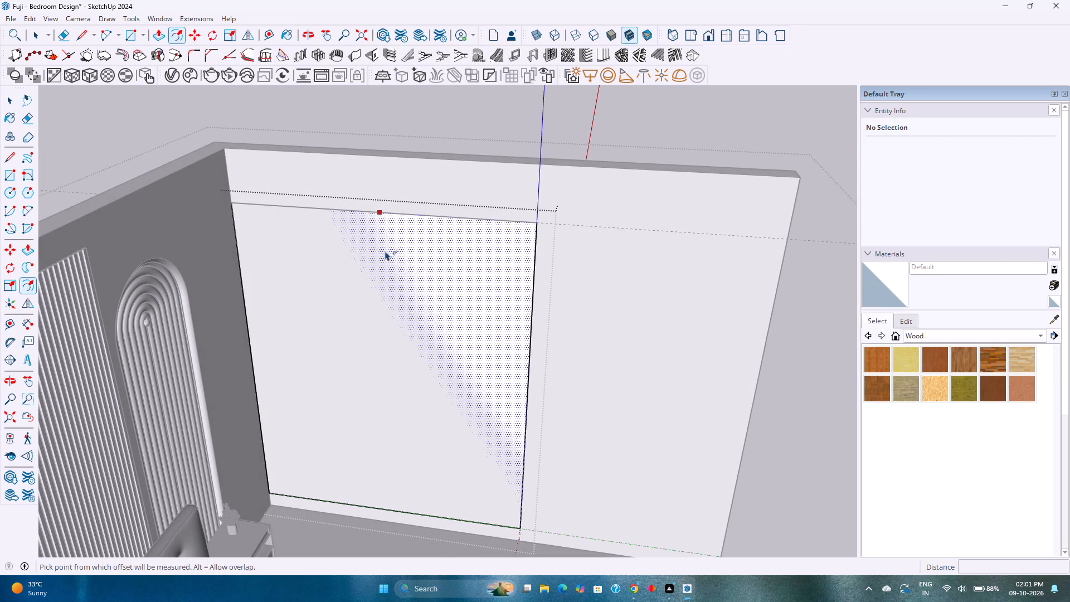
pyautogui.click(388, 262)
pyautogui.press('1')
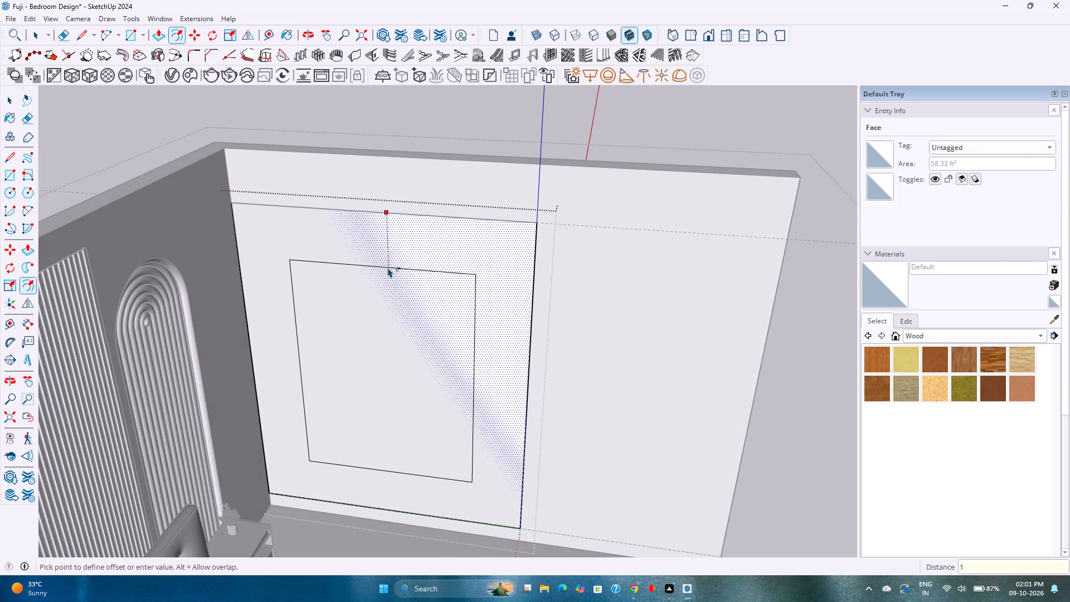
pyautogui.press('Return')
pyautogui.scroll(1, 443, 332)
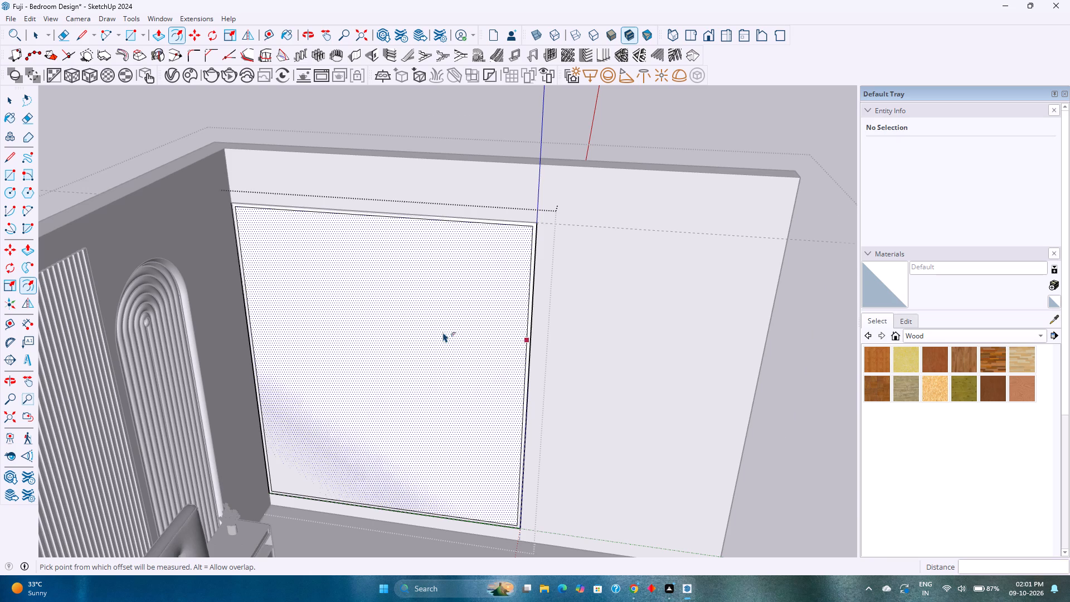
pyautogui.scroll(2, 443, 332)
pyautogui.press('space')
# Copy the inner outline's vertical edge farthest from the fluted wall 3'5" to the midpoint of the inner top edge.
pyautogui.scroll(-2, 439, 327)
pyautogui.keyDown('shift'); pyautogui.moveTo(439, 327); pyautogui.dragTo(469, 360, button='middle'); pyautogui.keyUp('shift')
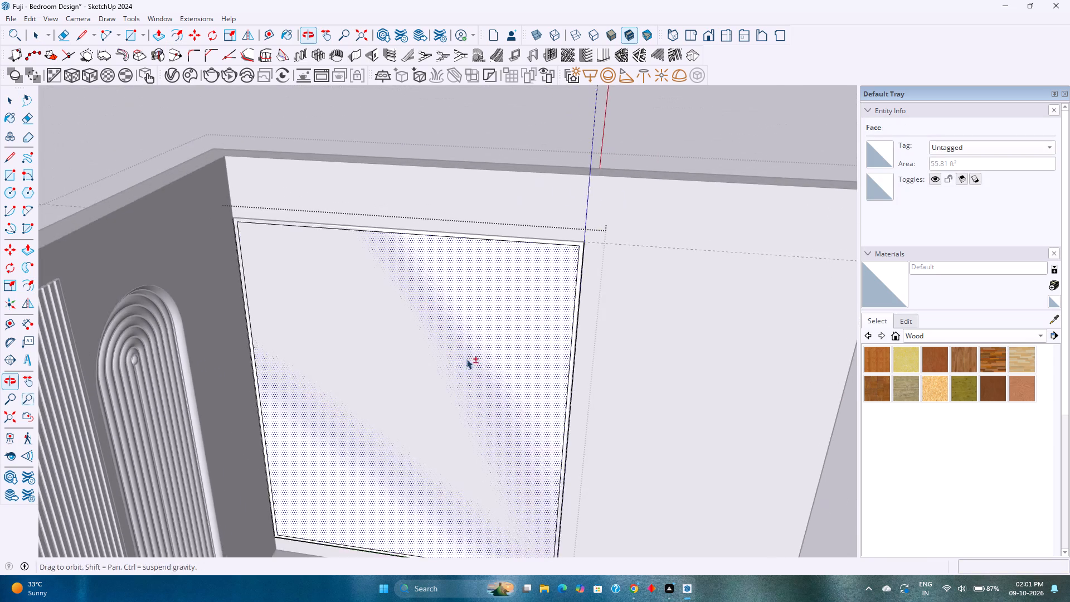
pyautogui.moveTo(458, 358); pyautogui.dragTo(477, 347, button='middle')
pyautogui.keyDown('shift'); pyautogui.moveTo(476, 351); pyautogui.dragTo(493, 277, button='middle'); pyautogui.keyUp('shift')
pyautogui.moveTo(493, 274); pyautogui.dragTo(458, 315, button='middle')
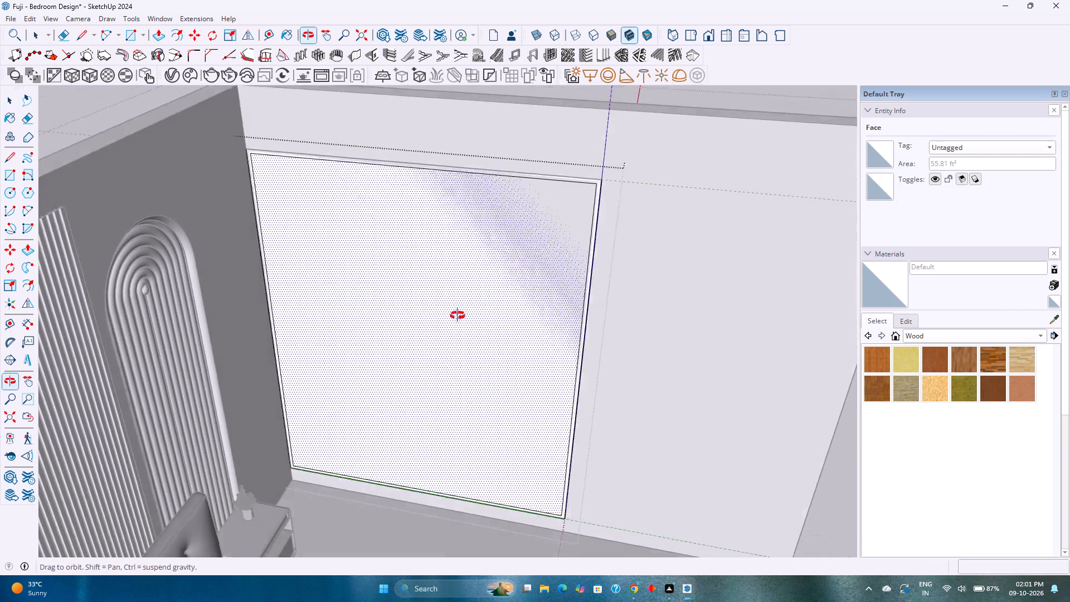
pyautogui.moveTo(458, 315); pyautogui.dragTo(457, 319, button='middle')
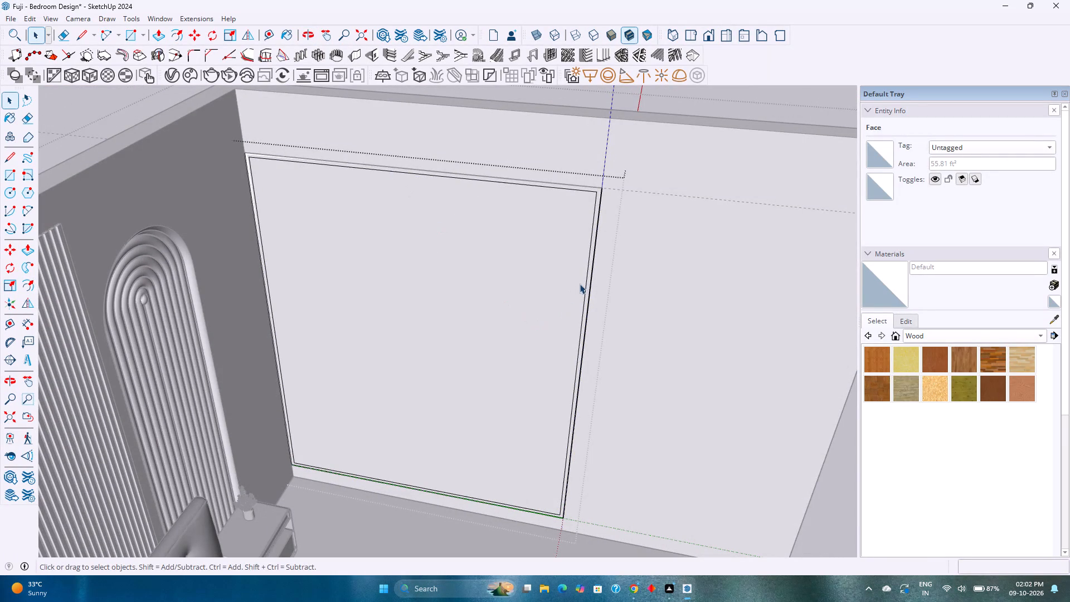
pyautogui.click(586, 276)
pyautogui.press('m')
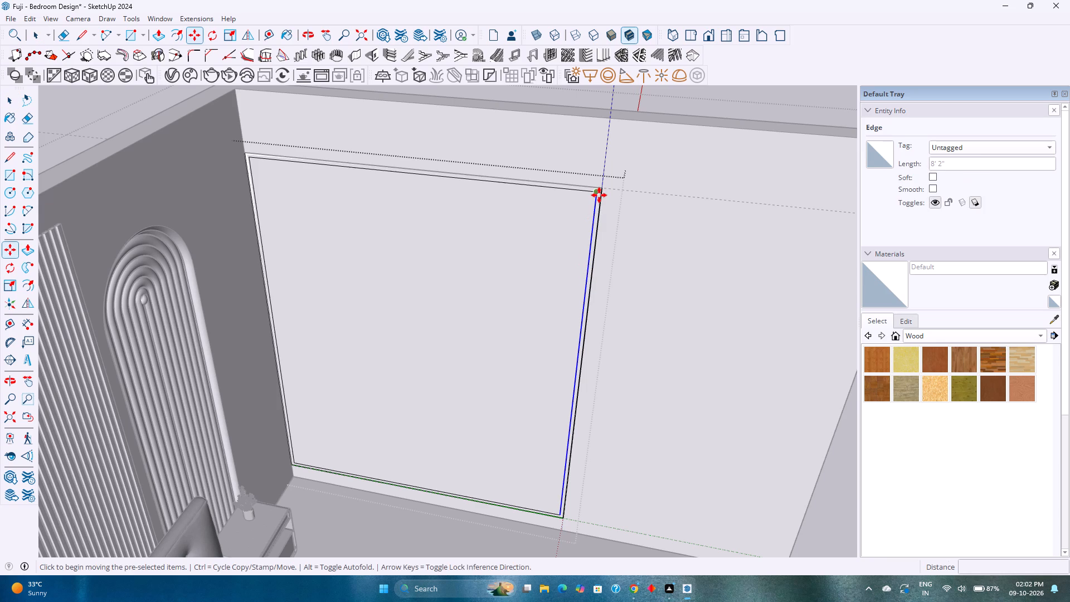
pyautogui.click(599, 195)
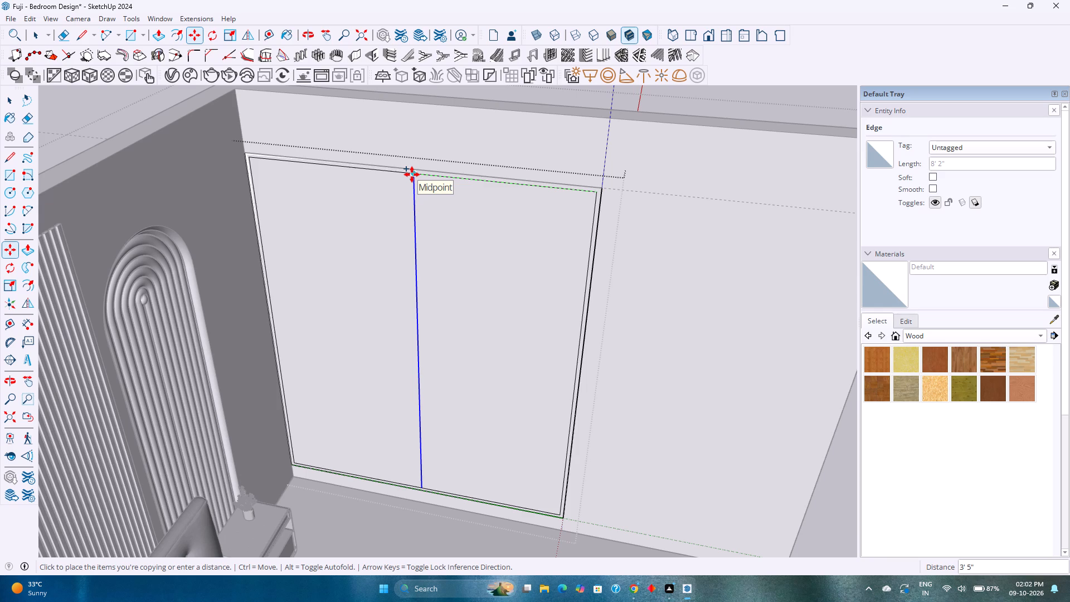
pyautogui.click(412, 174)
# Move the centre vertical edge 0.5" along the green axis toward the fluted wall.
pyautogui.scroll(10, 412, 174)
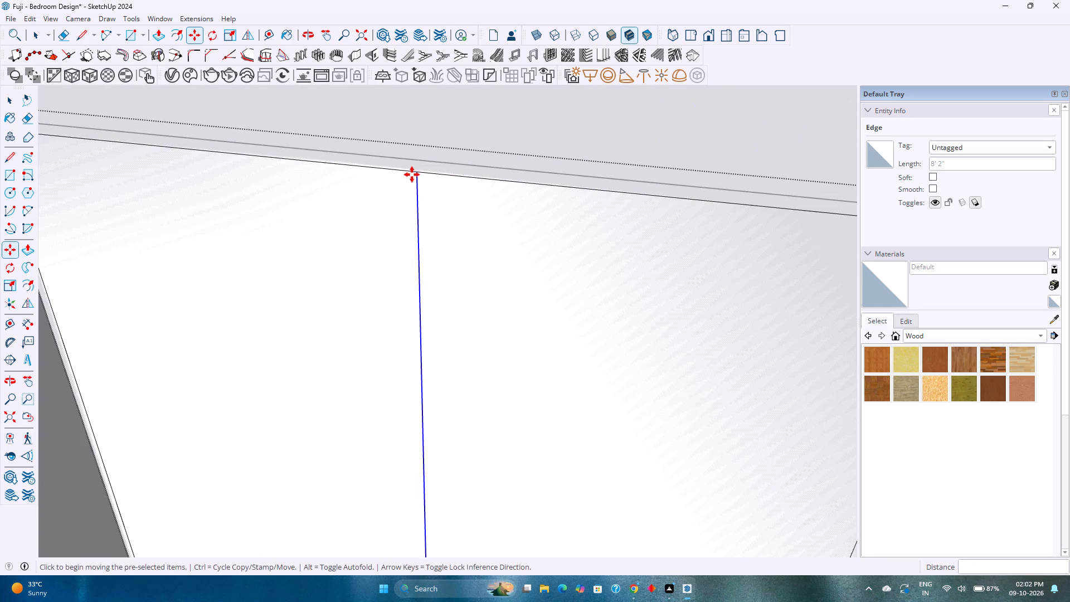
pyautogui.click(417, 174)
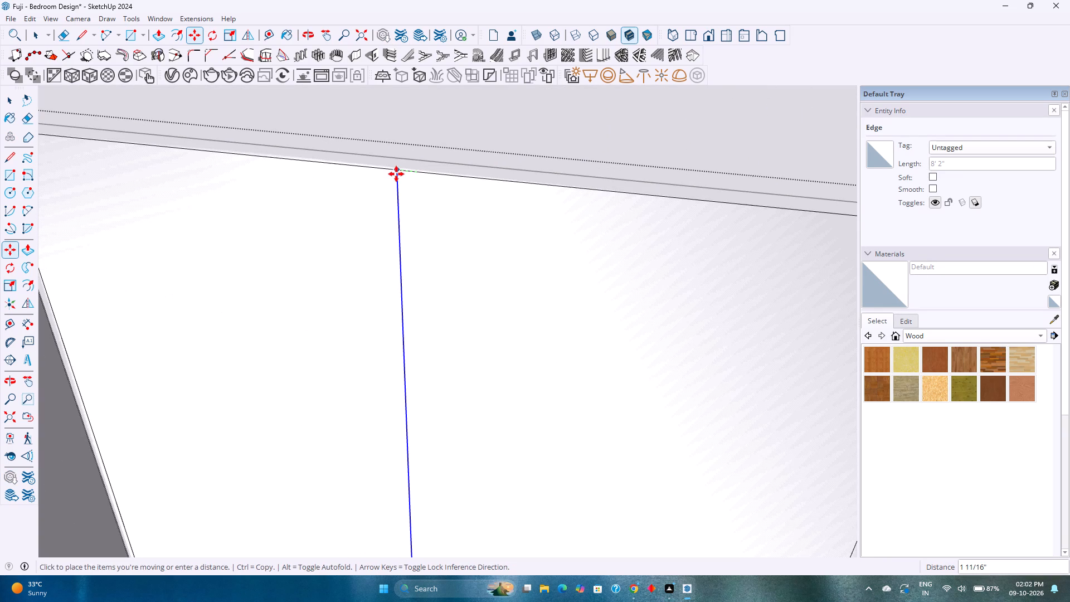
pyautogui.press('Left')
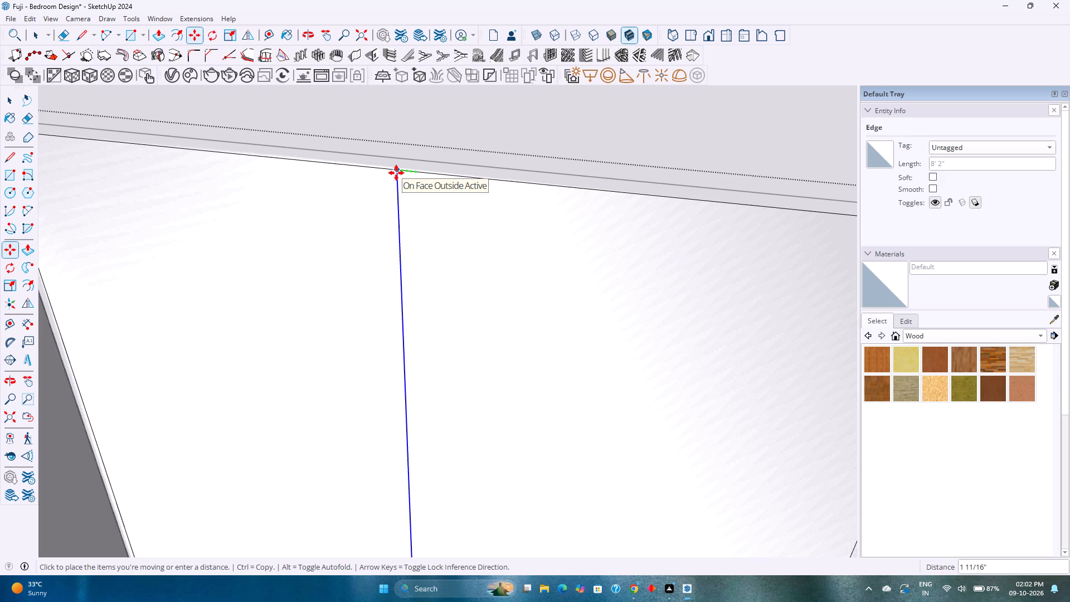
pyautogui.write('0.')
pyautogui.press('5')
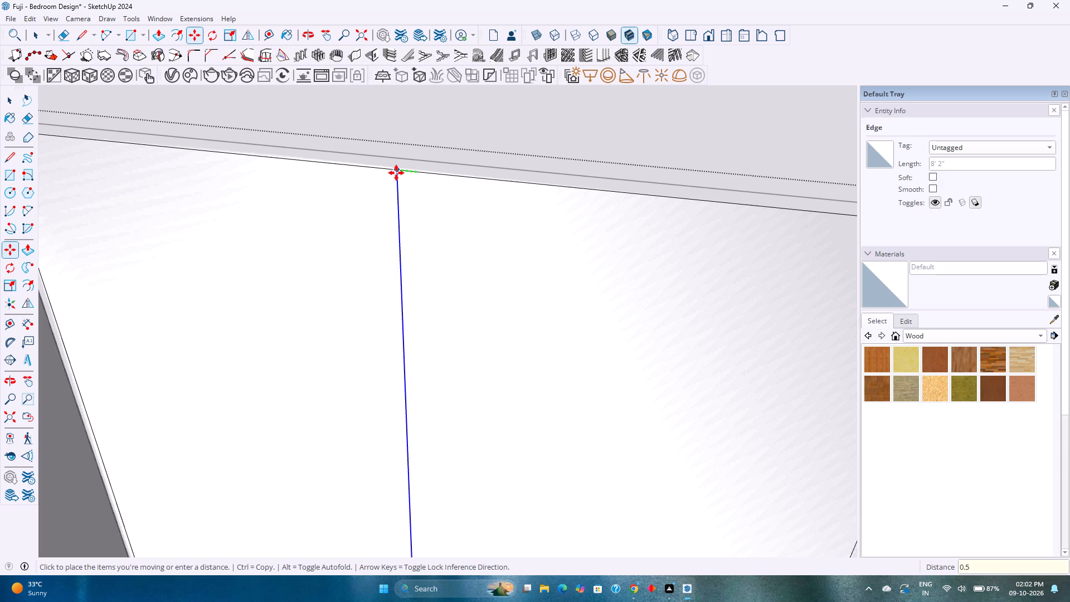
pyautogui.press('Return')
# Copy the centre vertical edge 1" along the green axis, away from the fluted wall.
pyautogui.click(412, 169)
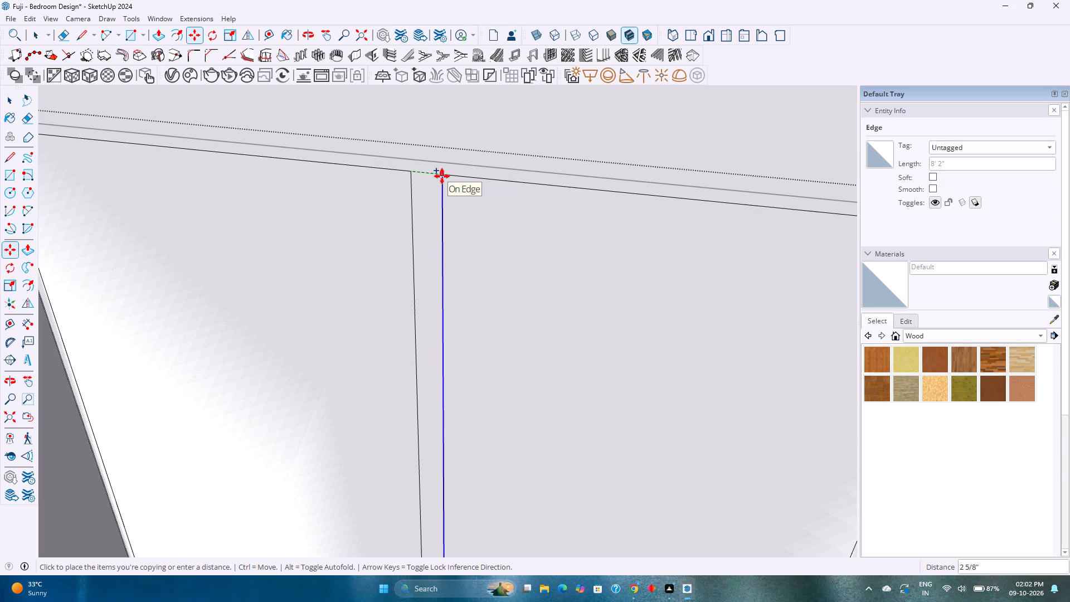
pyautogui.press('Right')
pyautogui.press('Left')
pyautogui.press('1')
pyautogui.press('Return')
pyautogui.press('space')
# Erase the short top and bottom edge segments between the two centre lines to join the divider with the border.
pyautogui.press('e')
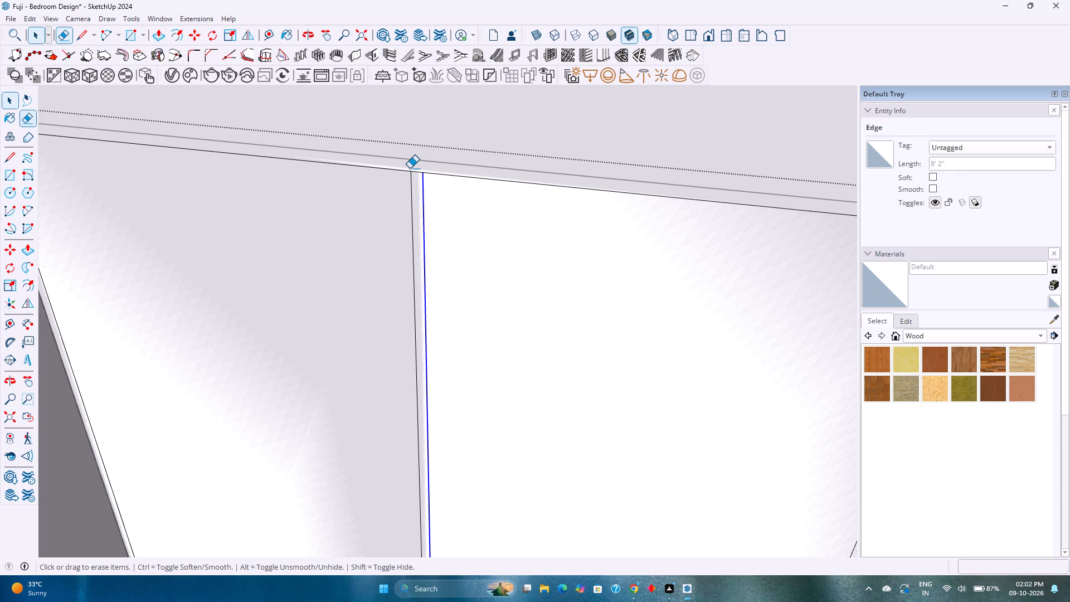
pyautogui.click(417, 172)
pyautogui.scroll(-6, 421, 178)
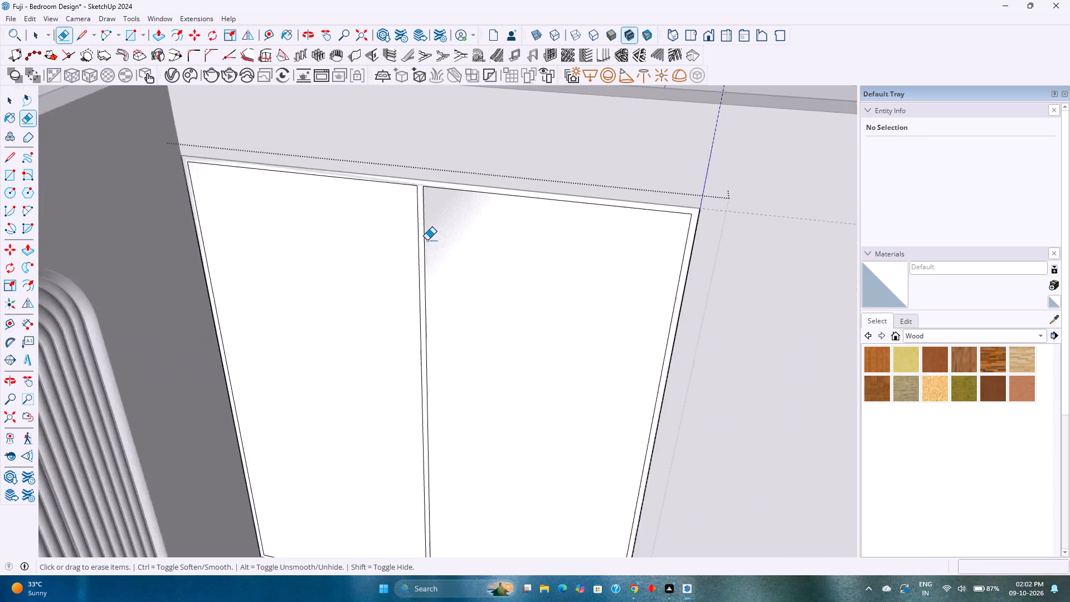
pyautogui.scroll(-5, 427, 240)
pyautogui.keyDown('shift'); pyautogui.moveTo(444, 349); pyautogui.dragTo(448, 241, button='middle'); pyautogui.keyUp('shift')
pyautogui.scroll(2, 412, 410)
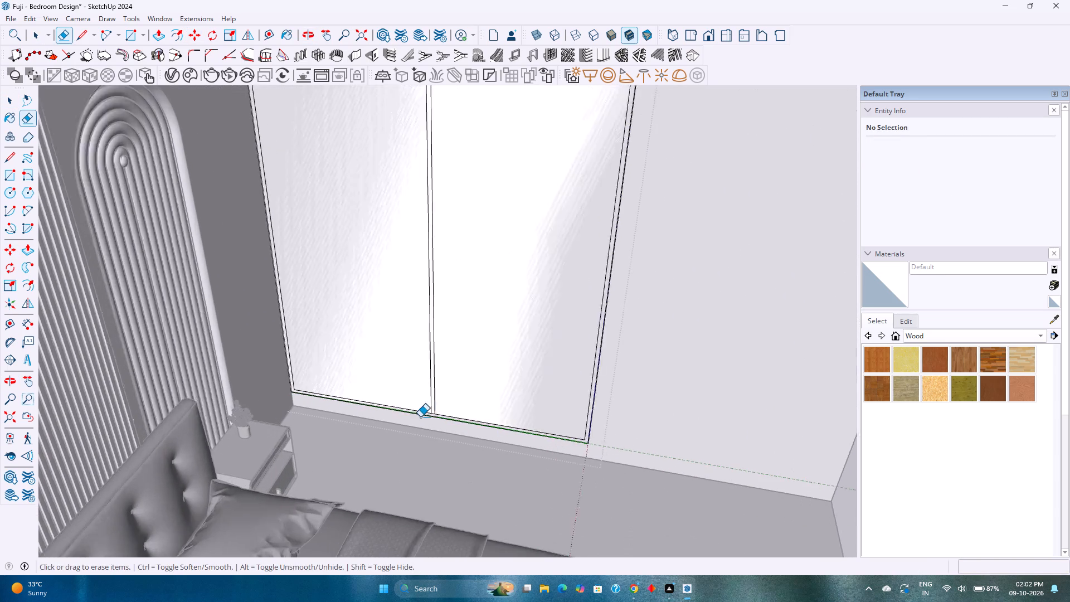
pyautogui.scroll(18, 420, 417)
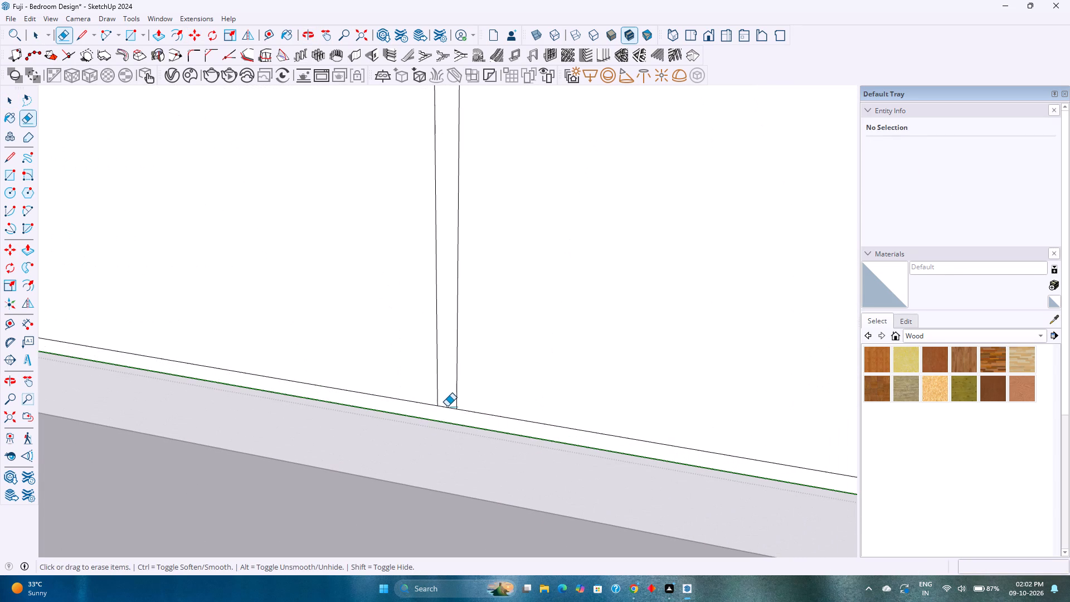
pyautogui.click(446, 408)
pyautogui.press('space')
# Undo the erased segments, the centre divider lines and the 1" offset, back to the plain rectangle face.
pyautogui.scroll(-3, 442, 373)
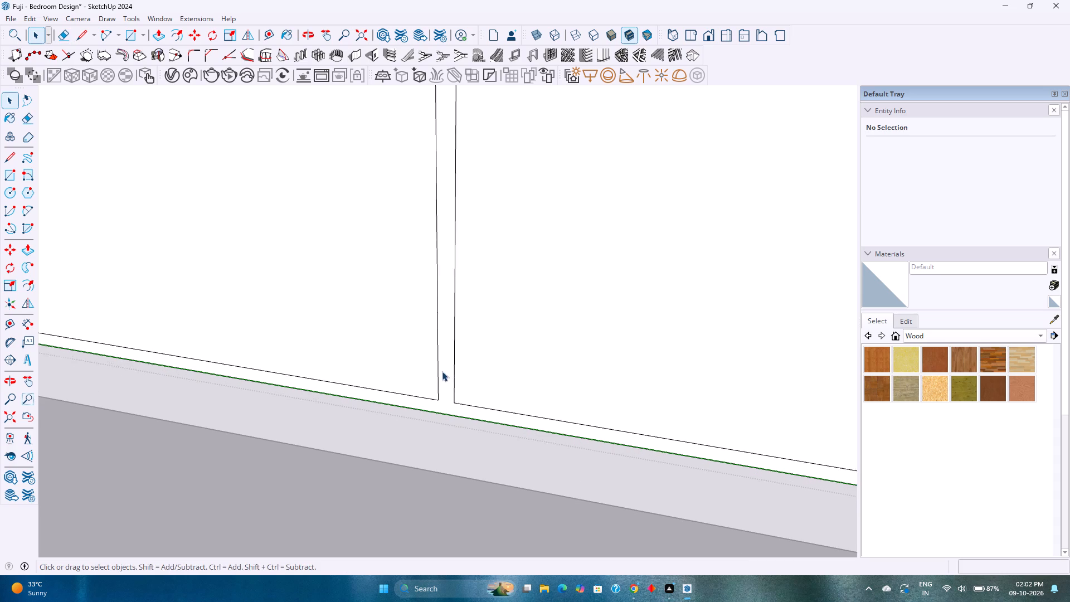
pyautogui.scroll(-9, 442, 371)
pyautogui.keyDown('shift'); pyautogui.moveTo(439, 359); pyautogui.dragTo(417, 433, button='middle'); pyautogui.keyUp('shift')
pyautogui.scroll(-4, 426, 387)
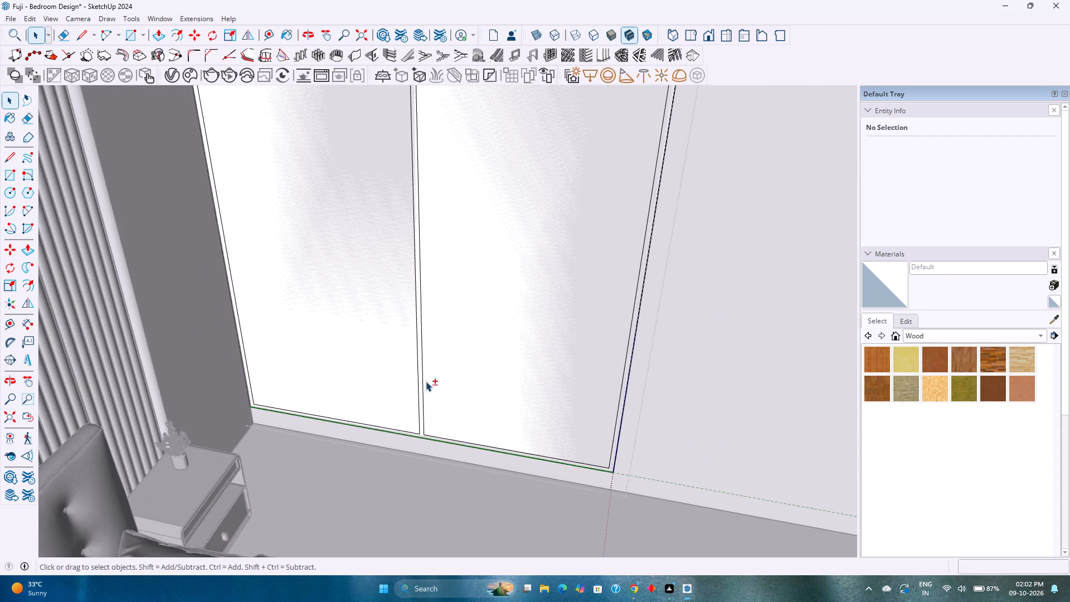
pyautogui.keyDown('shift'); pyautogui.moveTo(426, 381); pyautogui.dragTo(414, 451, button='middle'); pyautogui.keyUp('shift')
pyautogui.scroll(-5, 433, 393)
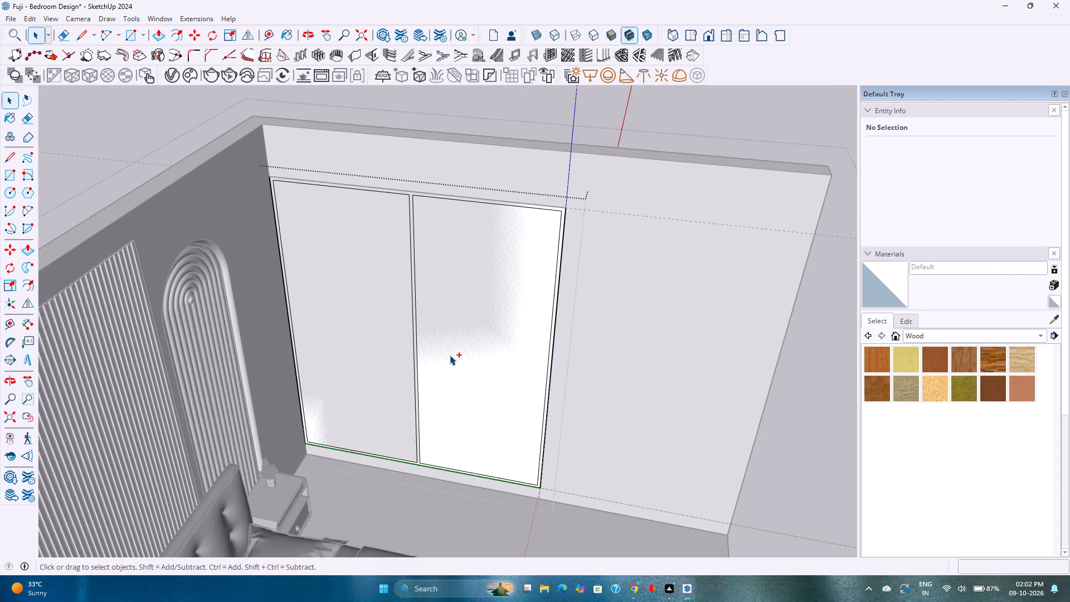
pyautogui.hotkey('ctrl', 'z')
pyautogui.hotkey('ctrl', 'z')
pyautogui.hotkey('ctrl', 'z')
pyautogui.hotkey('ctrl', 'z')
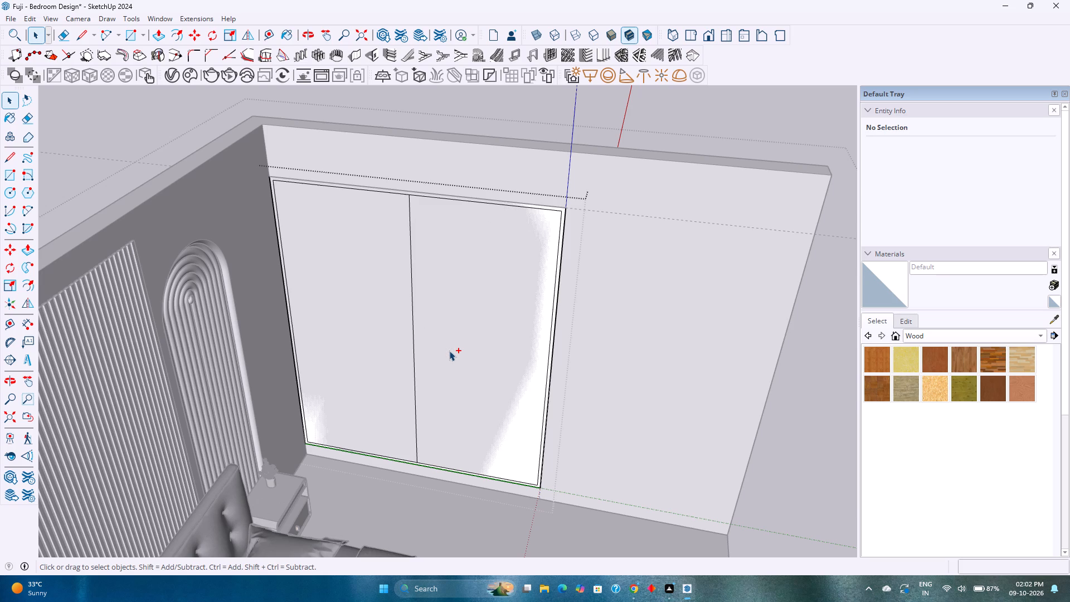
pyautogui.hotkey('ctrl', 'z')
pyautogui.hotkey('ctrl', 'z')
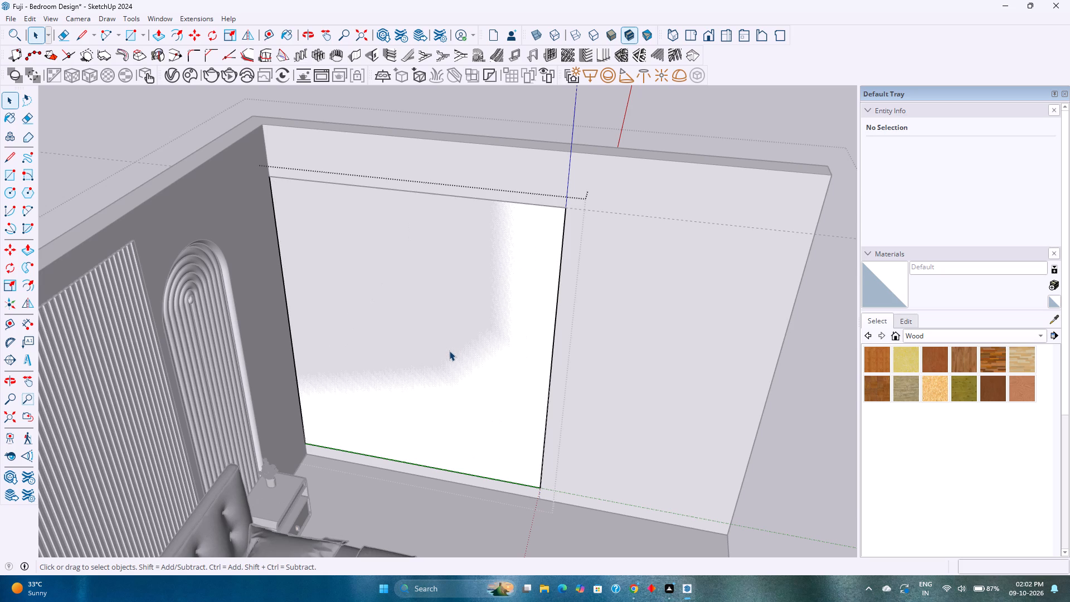
# Push/Pull the 8'4" by 7' rectangle face 1'8" out from the side wall into the room.
pyautogui.press('p')
pyautogui.click(448, 334)
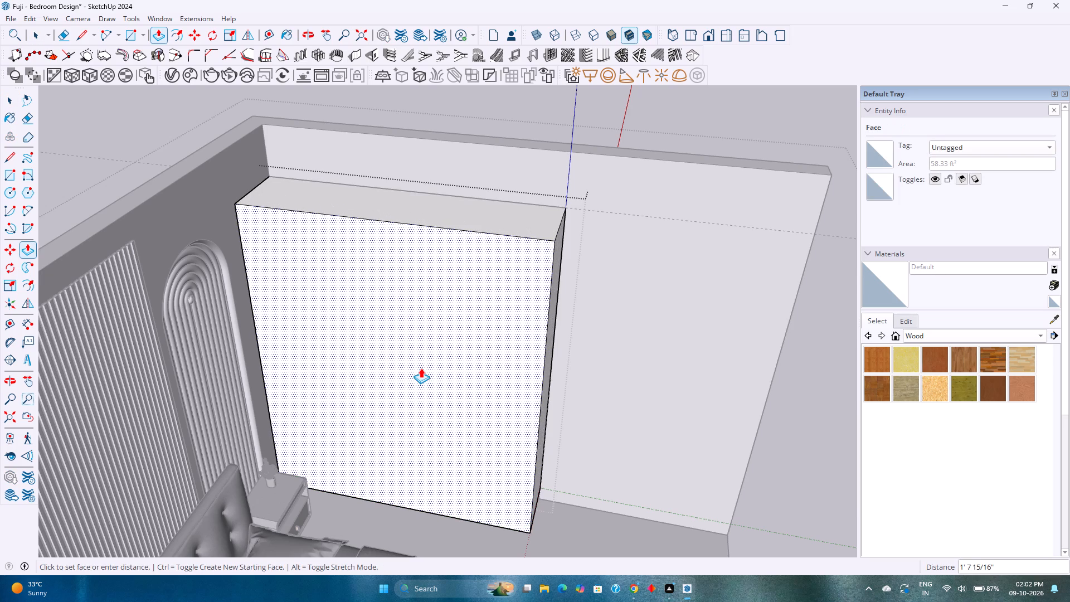
pyautogui.scroll(-1, 421, 368)
pyautogui.moveTo(421, 368); pyautogui.dragTo(309, 429, button='middle')
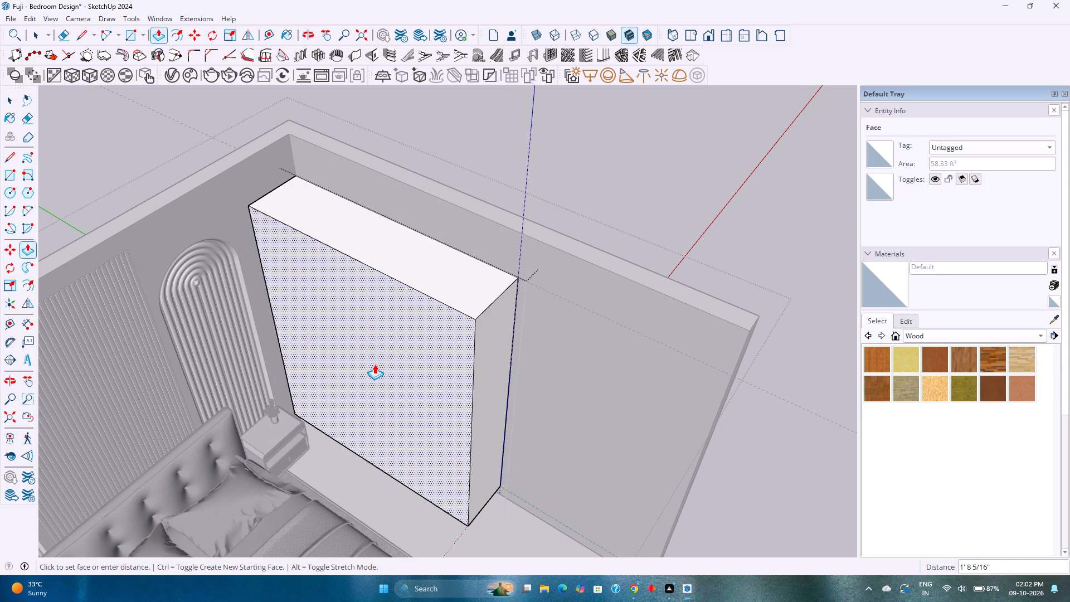
pyautogui.write("1'")
pyautogui.press('8')
pyautogui.hotkey('shift', '"')
pyautogui.press('Return')
pyautogui.press('space')
# Start an Offset on the front face of the extruded unit.
pyautogui.scroll(4, 374, 362)
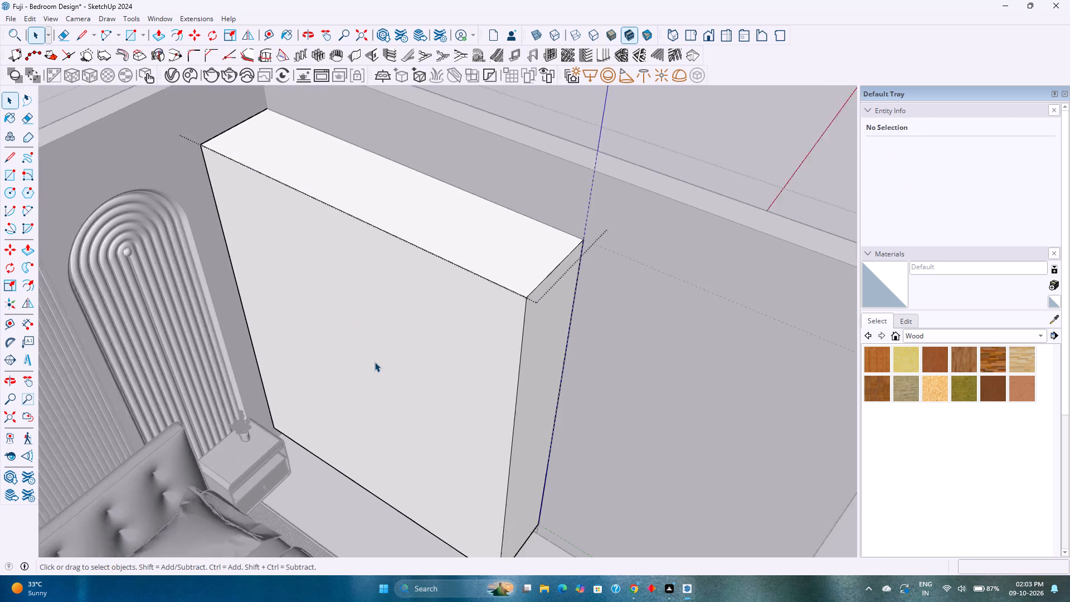
pyautogui.moveTo(374, 362); pyautogui.dragTo(478, 362, button='middle')
pyautogui.scroll(-1, 478, 362)
pyautogui.keyDown('shift'); pyautogui.moveTo(478, 362); pyautogui.dragTo(431, 344, button='middle'); pyautogui.keyUp('shift')
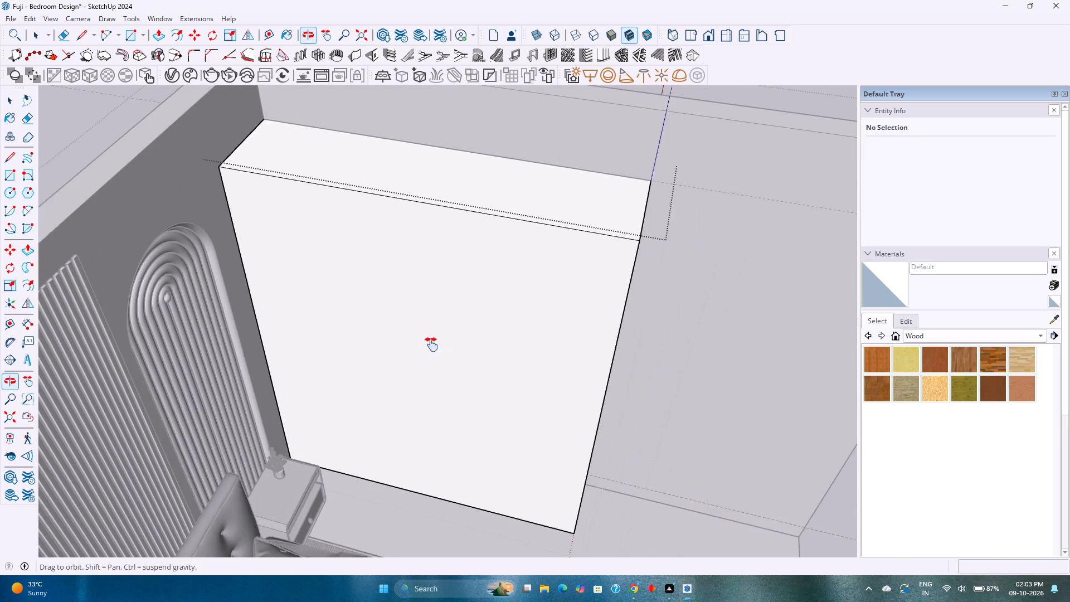
pyautogui.keyDown('shift'); pyautogui.moveTo(431, 344); pyautogui.dragTo(429, 342, button='middle'); pyautogui.keyUp('shift')
pyautogui.moveTo(426, 342); pyautogui.dragTo(436, 318, button='middle')
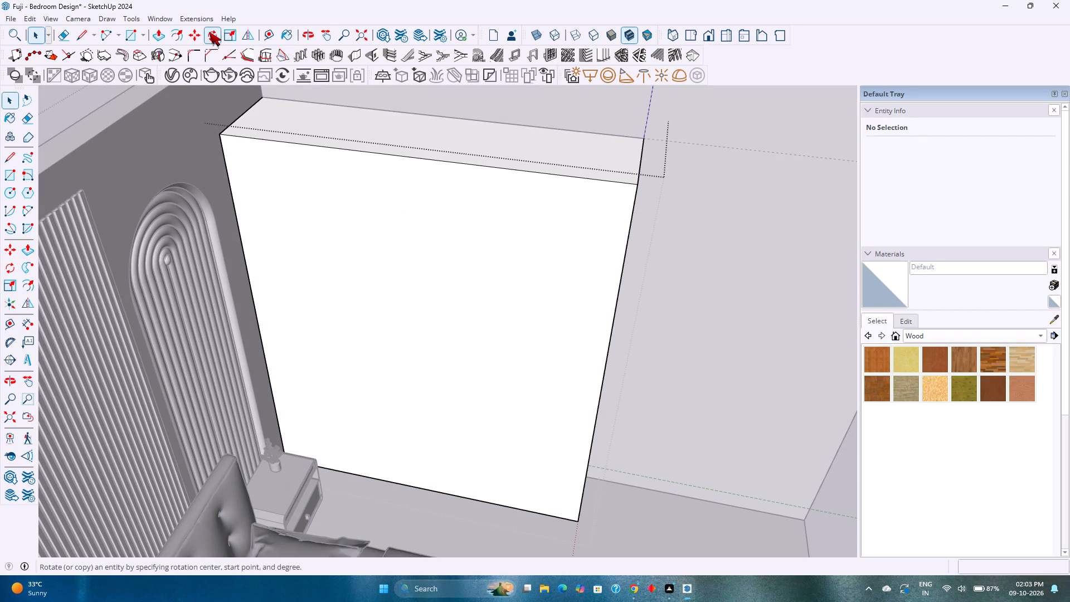
pyautogui.click(182, 34)
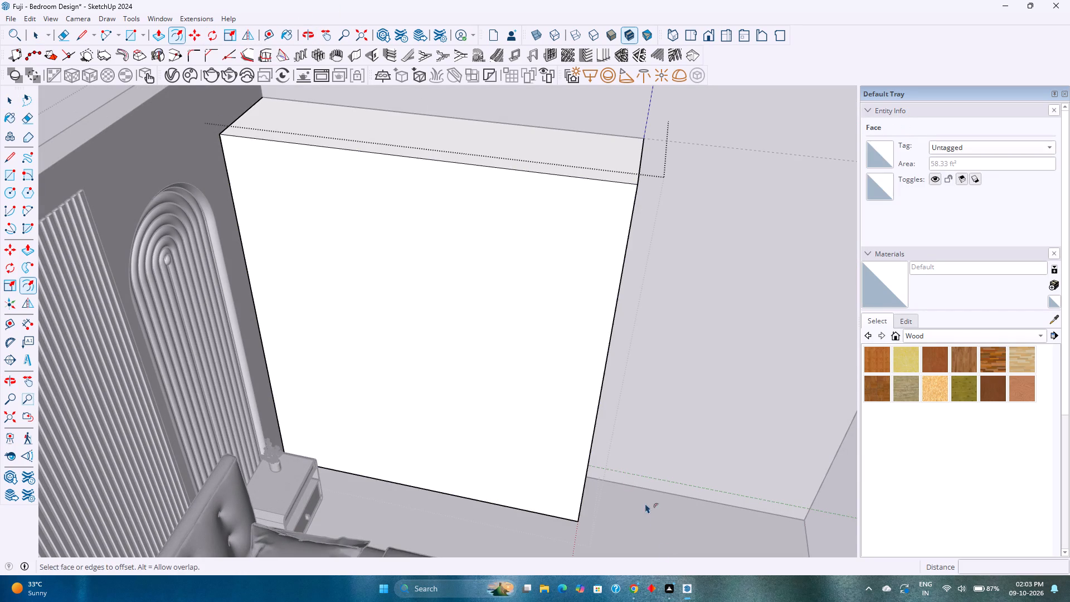
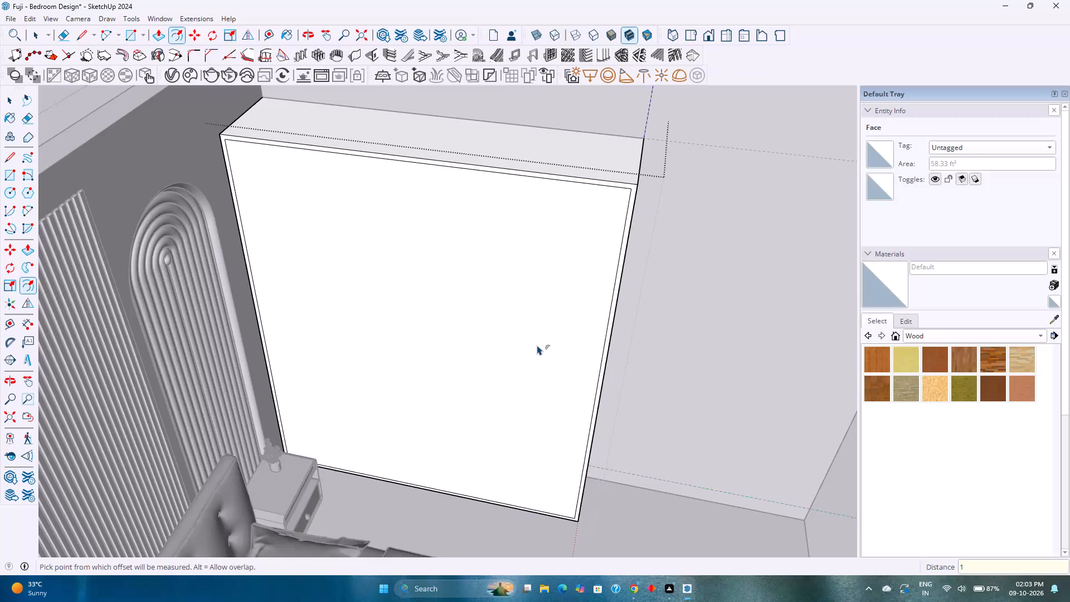
# Finish the border offset and copy its inner vertical edge farthest from the headboard wall to the midpoint of the inner top edge.
pyautogui.press('space')
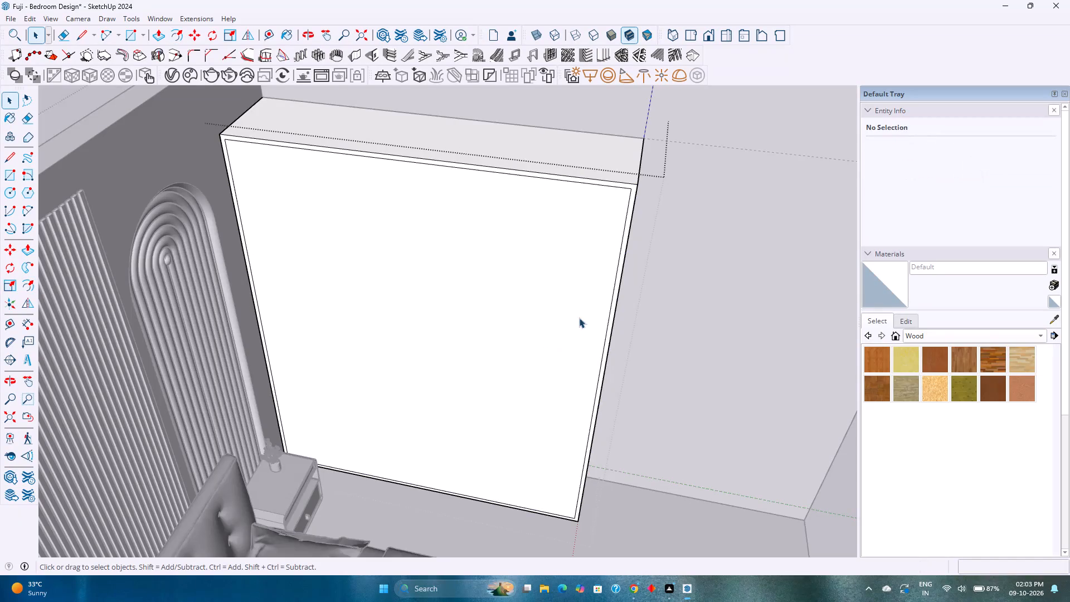
pyautogui.scroll(2, 600, 294)
pyautogui.click(619, 269)
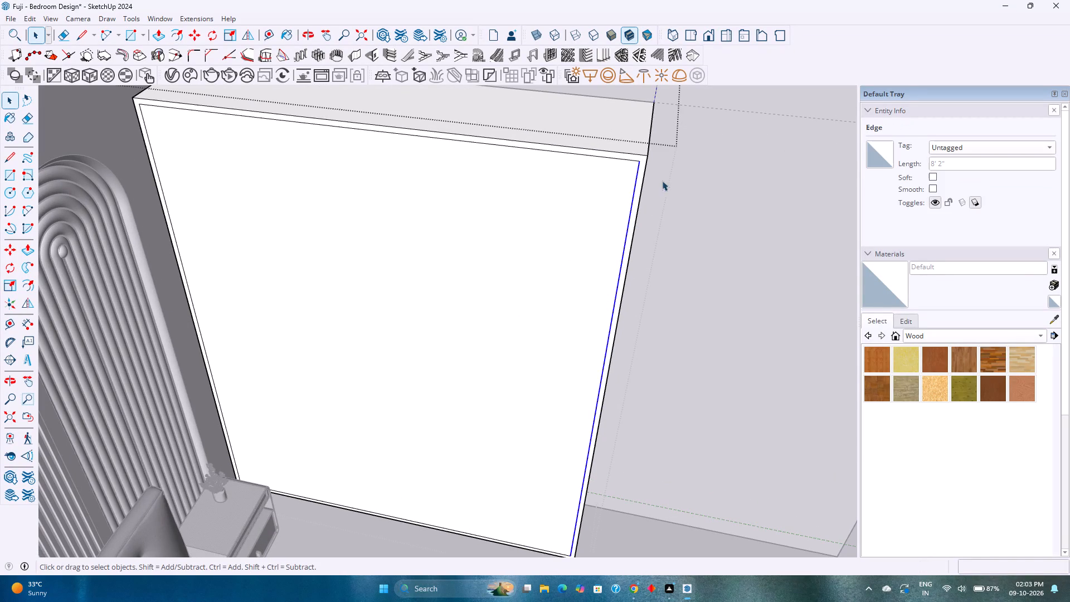
pyautogui.press('m')
pyautogui.click(640, 162)
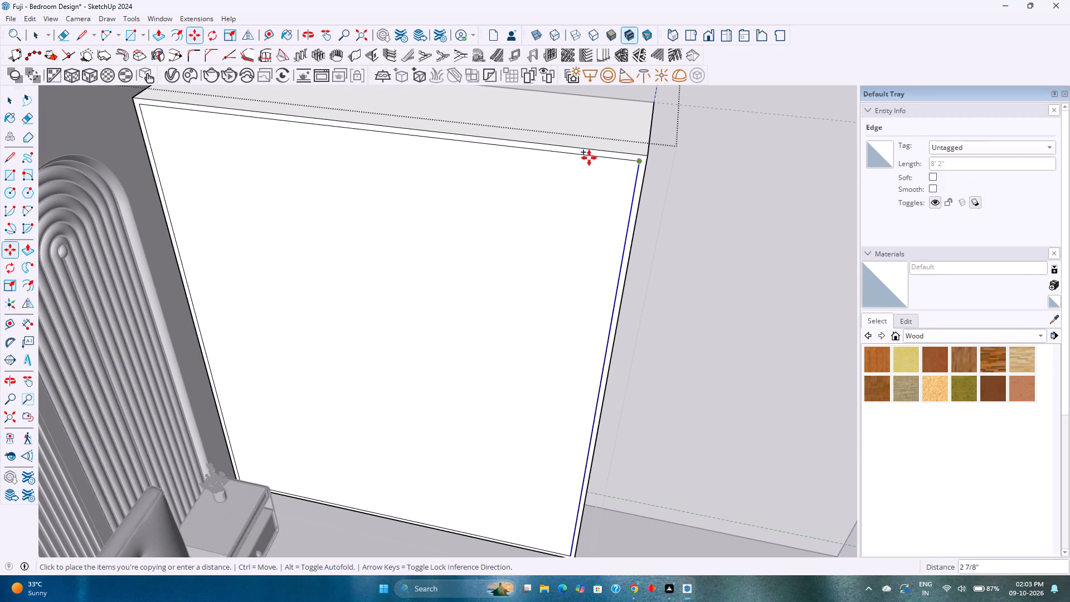
pyautogui.doubleClick(374, 131)
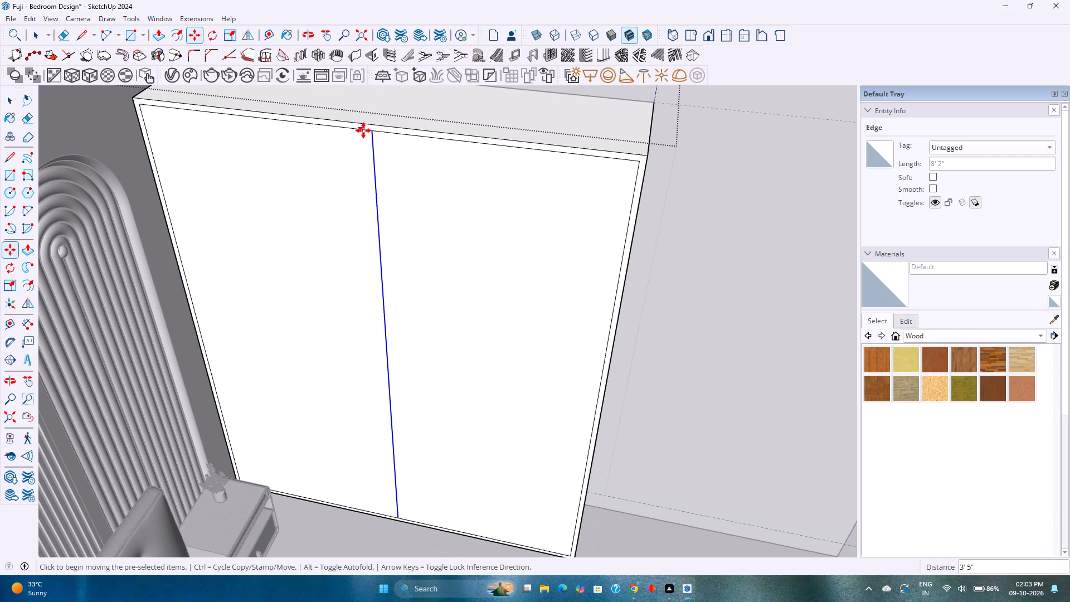
# Move the centre line 0.5" along the green axis toward the headboard wall.
pyautogui.click(372, 132)
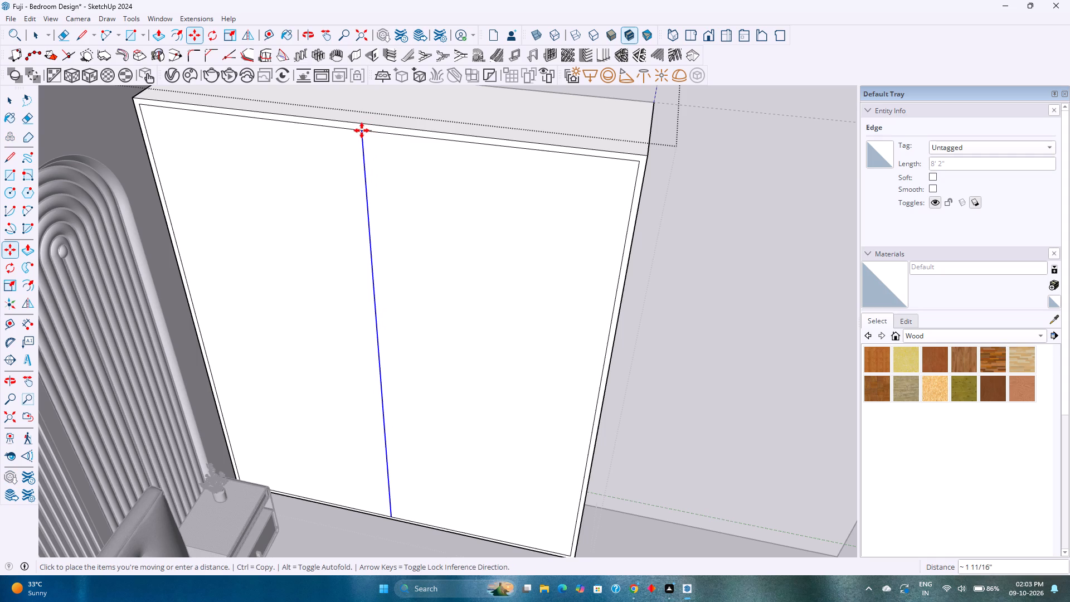
pyautogui.press('Left')
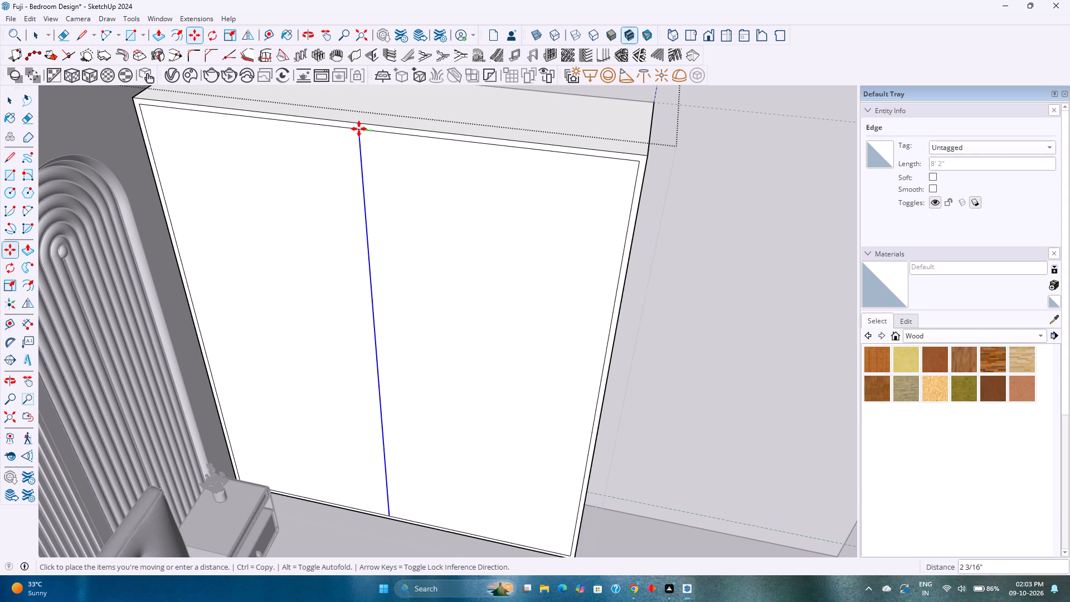
pyautogui.write('0.5')
pyautogui.press('Return')
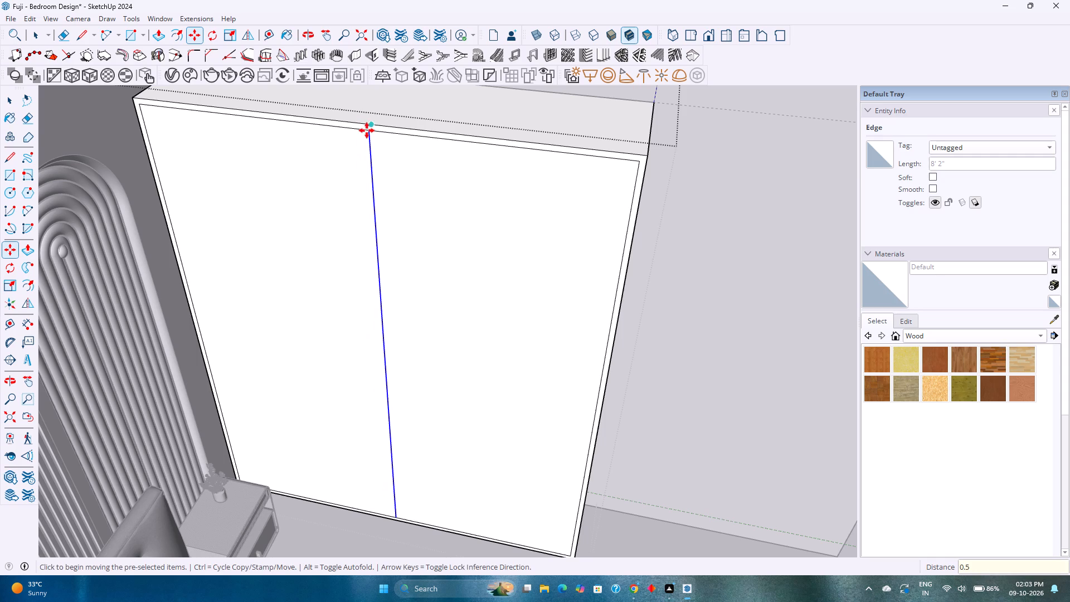
# Copy the shifted centre line 1" away from the headboard wall to form the divider, and close the Copilot window.
pyautogui.click(367, 130)
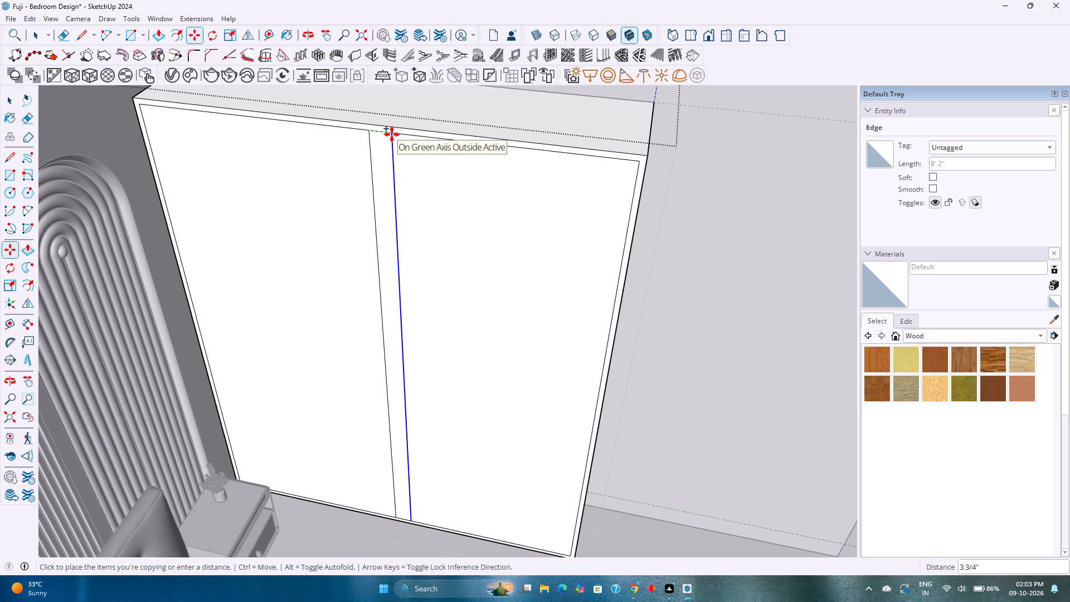
pyautogui.press('shift+super+F23')
pyautogui.press('1')
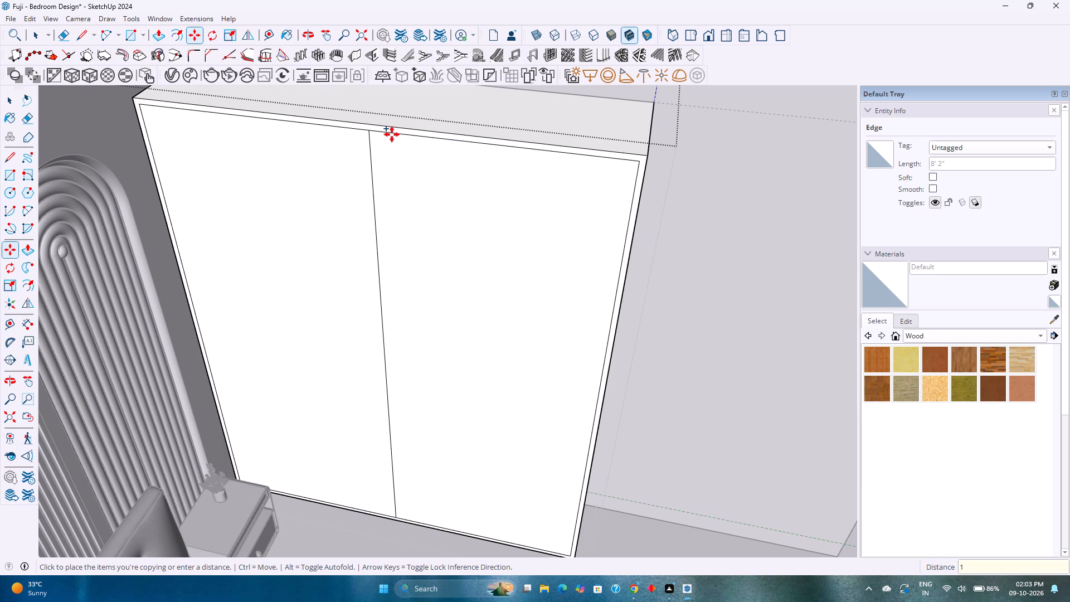
pyautogui.press('Return')
pyautogui.scroll(4, 369, 127)
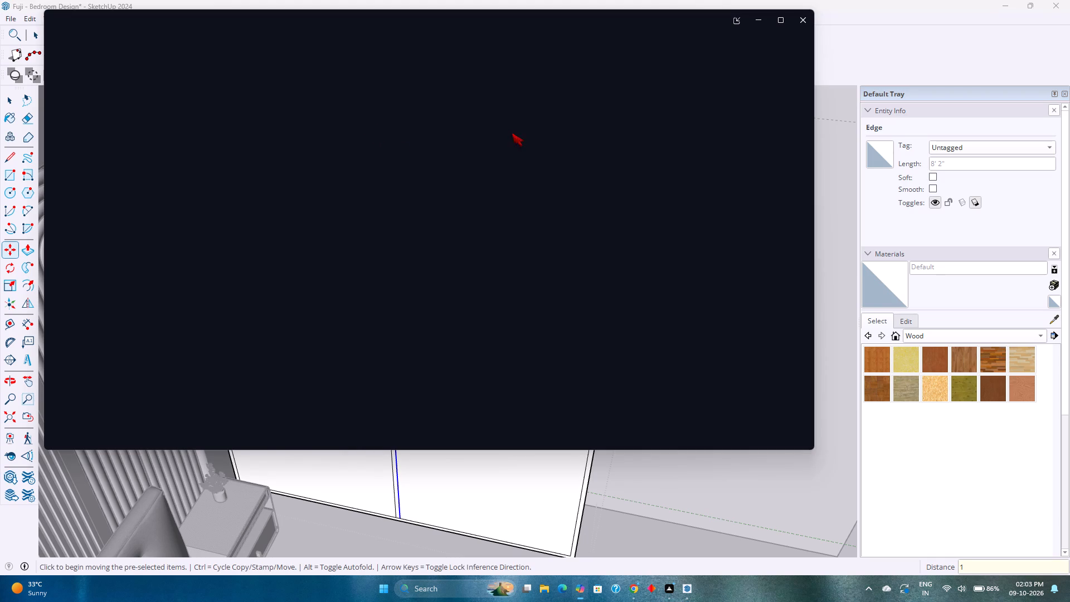
pyautogui.click(802, 20)
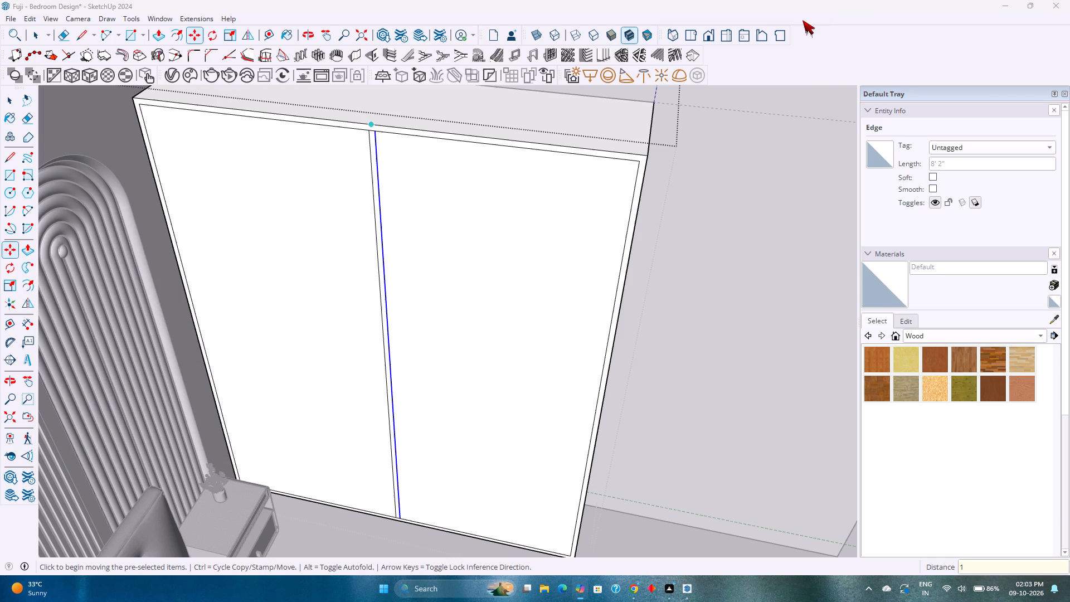
# Erase the short top and bottom edge segments between the two centre lines to join the divider with the border.
pyautogui.scroll(14, 374, 131)
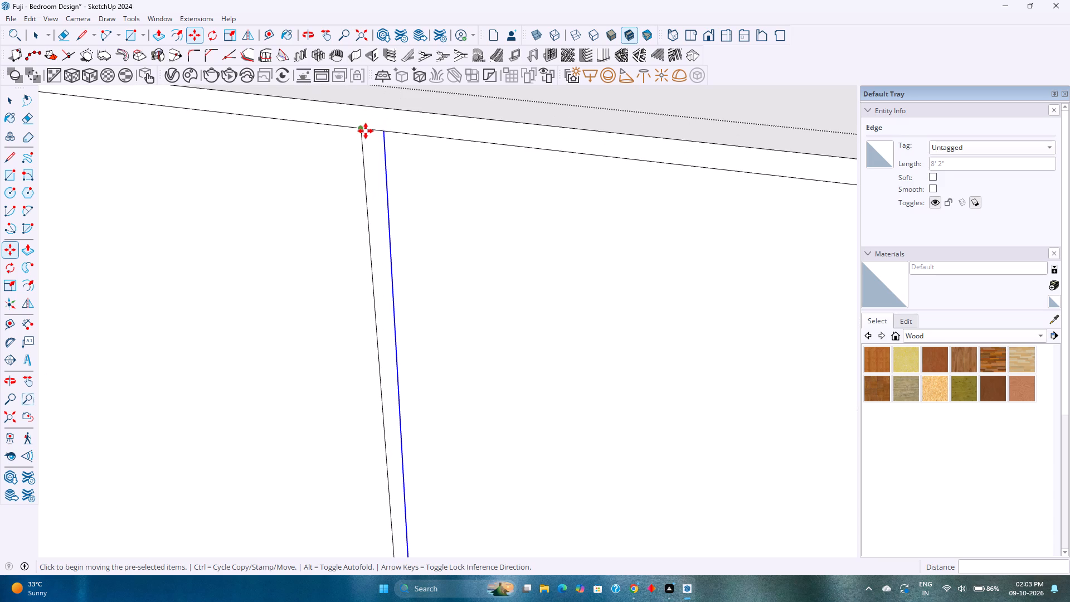
pyautogui.press('e')
pyautogui.click(373, 131)
pyautogui.scroll(-8, 387, 202)
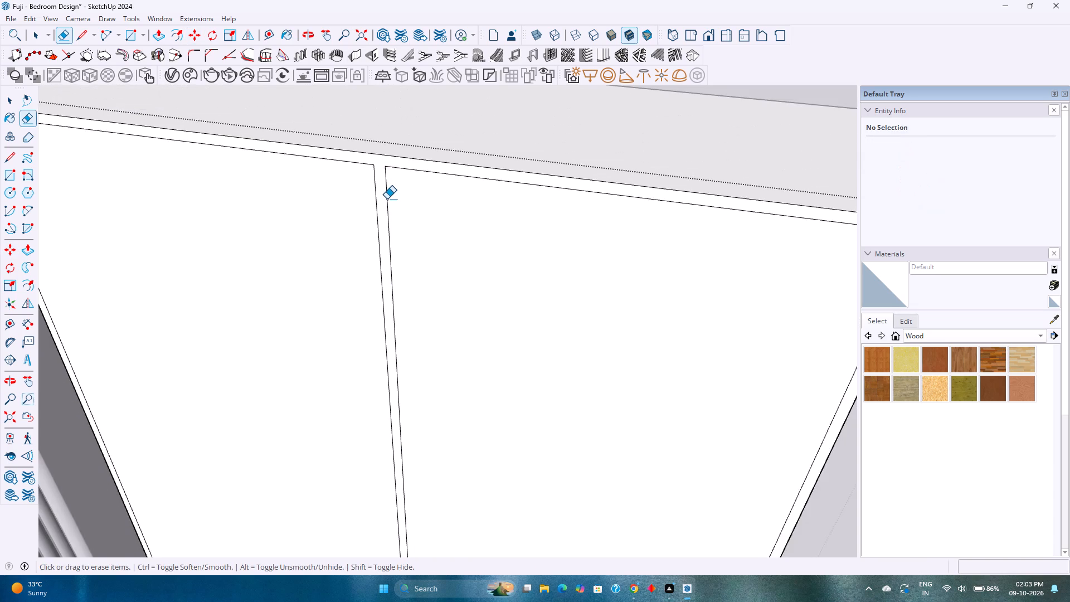
pyautogui.scroll(-5, 387, 199)
pyautogui.keyDown('shift'); pyautogui.moveTo(391, 232); pyautogui.dragTo(415, 176, button='middle'); pyautogui.keyUp('shift')
pyautogui.scroll(-3, 418, 178)
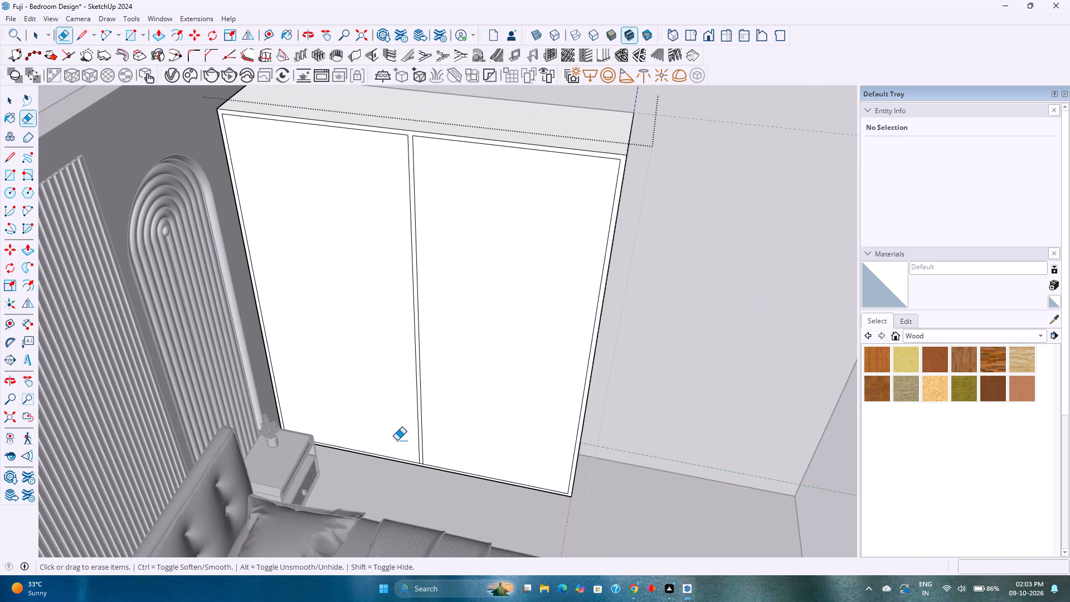
pyautogui.scroll(20, 436, 464)
pyautogui.scroll(2, 436, 464)
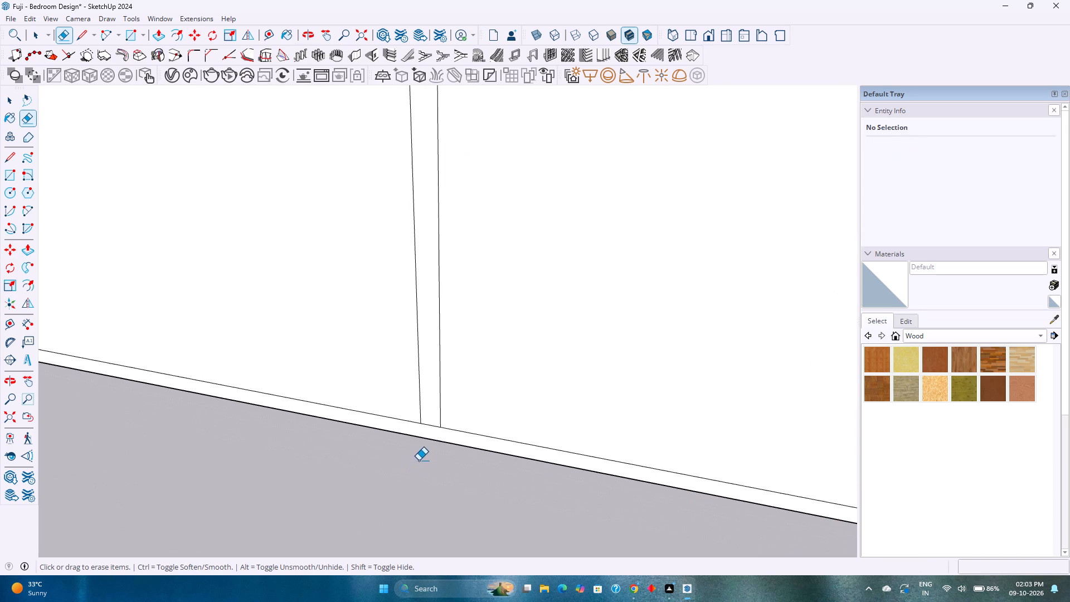
pyautogui.scroll(2, 419, 460)
pyautogui.click(432, 410)
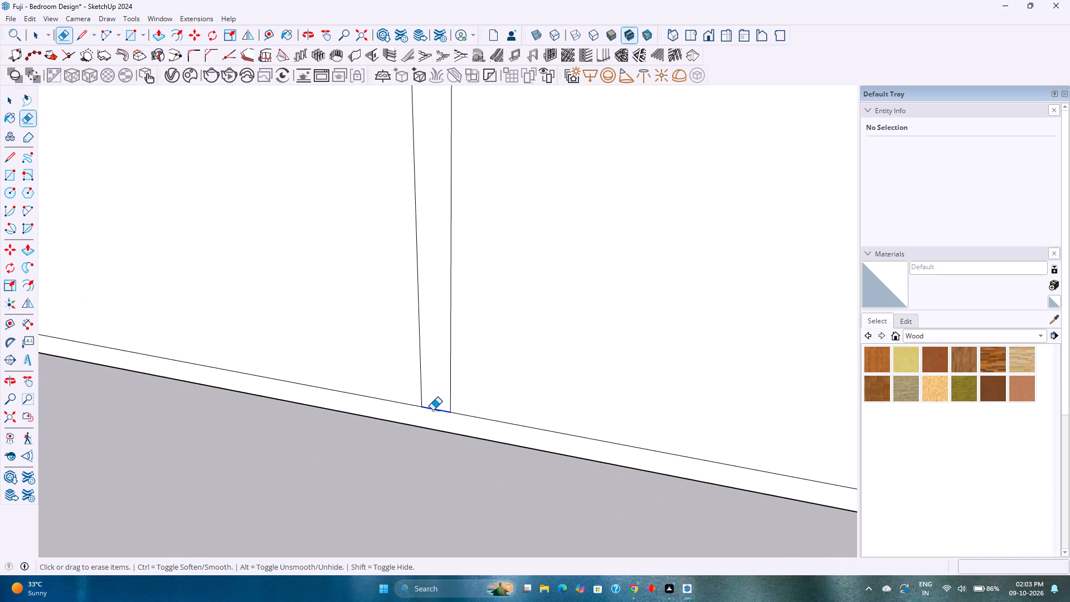
pyautogui.press('space')
# Push/Pull both front panels of the wardrobe 1'7" inward to hollow out the two compartments.
pyautogui.scroll(-13, 432, 410)
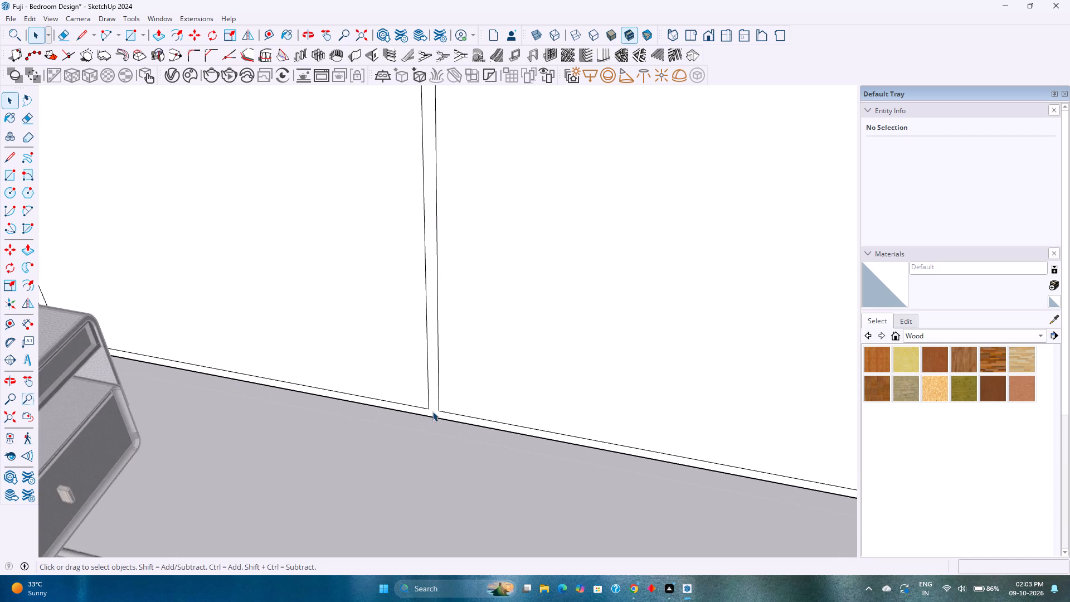
pyautogui.scroll(-10, 432, 411)
pyautogui.keyDown('shift'); pyautogui.moveTo(456, 397); pyautogui.dragTo(403, 508, button='middle'); pyautogui.keyUp('shift')
pyautogui.scroll(-8, 422, 469)
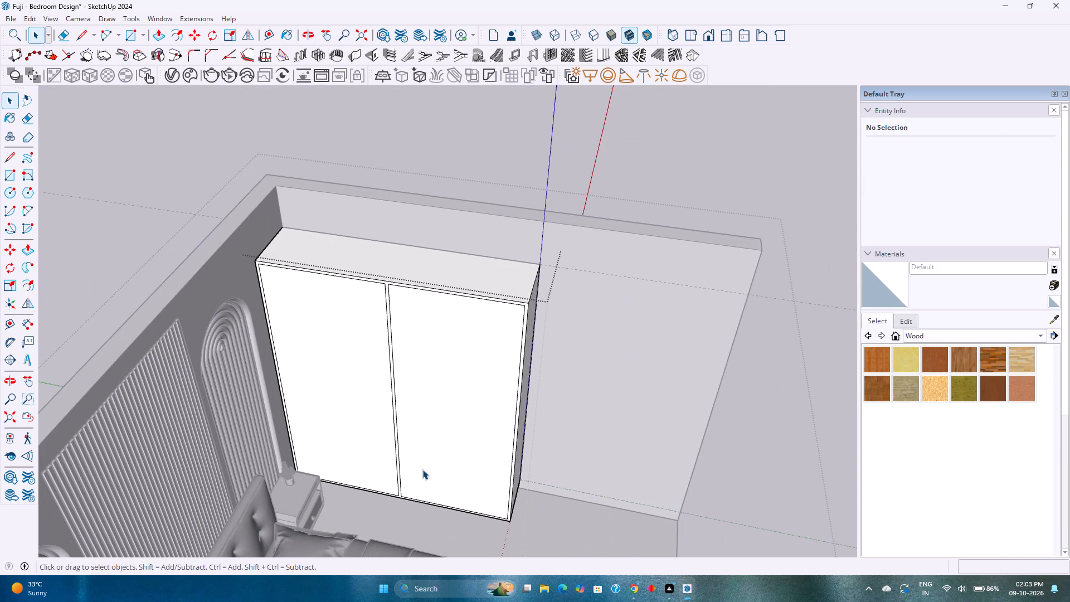
pyautogui.press('p')
pyautogui.click(478, 406)
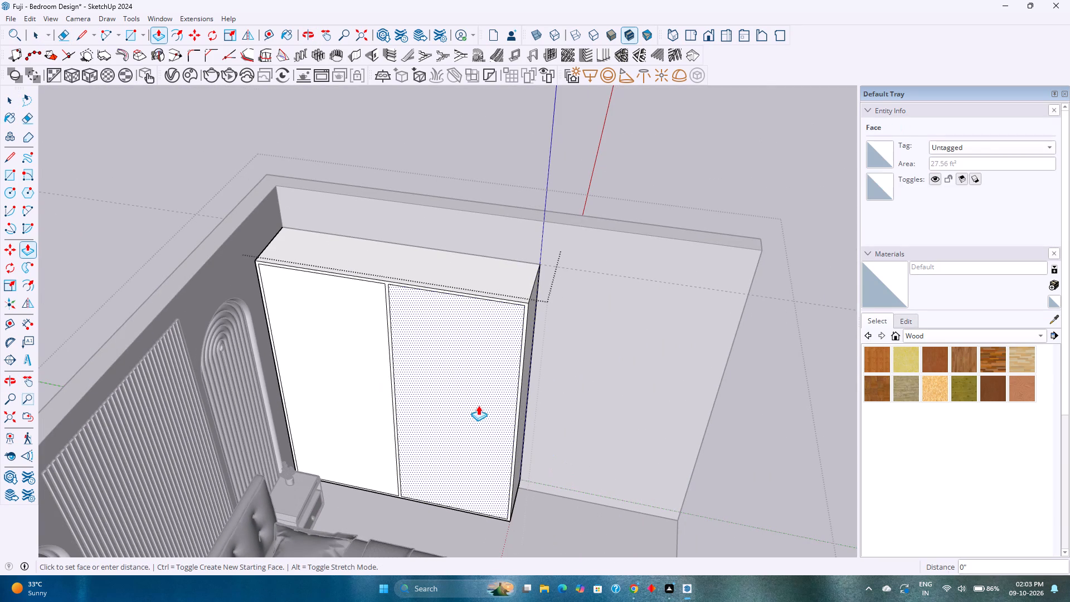
pyautogui.write("1'7")
pyautogui.press('Return')
pyautogui.doubleClick(355, 380)
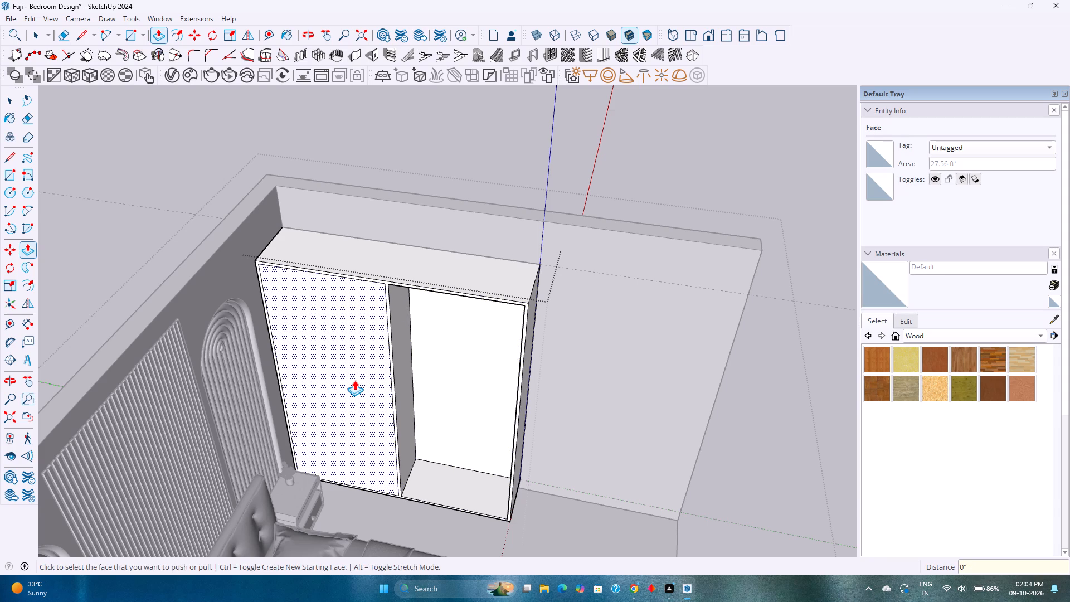
pyautogui.press('space')
# Examine the hollowed wardrobe and its two compartments from several angles.
pyautogui.keyDown('shift'); pyautogui.moveTo(405, 416); pyautogui.dragTo(396, 452, button='middle'); pyautogui.keyUp('shift')
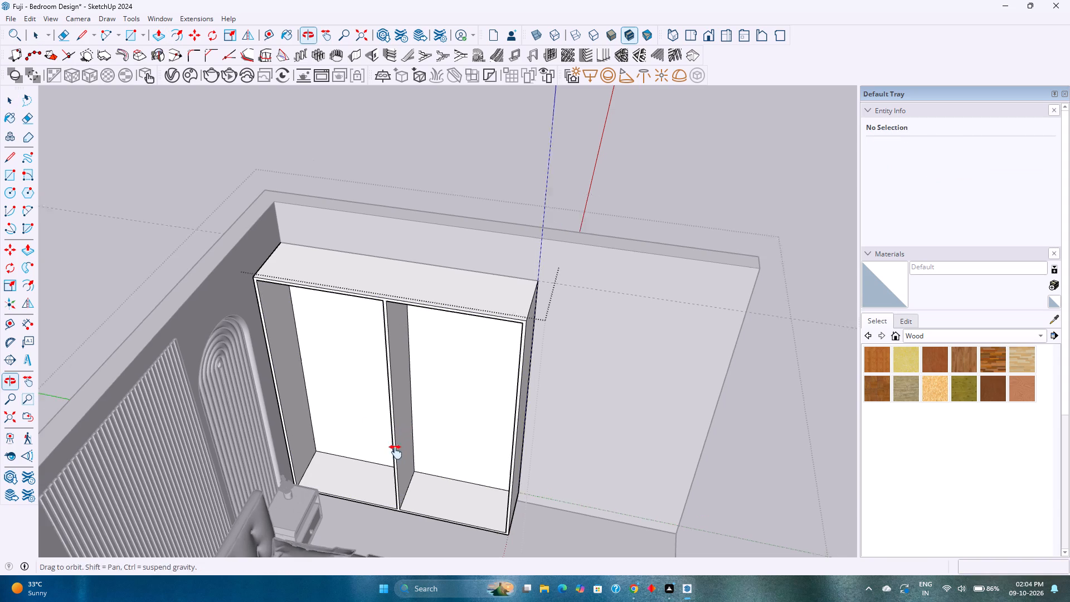
pyautogui.keyDown('shift'); pyautogui.moveTo(396, 452); pyautogui.dragTo(395, 452, button='middle'); pyautogui.keyUp('shift')
pyautogui.moveTo(392, 458); pyautogui.dragTo(392, 397, button='middle')
pyautogui.scroll(-1, 392, 397)
pyautogui.keyDown('shift'); pyautogui.moveTo(392, 444); pyautogui.dragTo(411, 374, button='middle'); pyautogui.keyUp('shift')
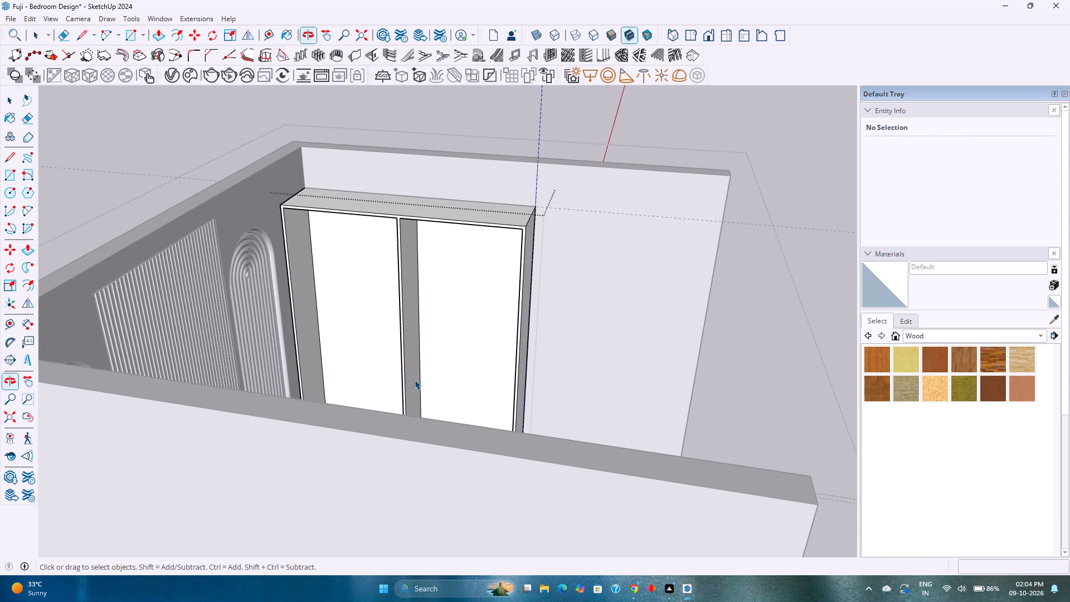
pyautogui.moveTo(417, 382); pyautogui.dragTo(374, 452, button='middle')
pyautogui.keyDown('shift'); pyautogui.moveTo(403, 426); pyautogui.dragTo(385, 465, button='middle'); pyautogui.keyUp('shift')
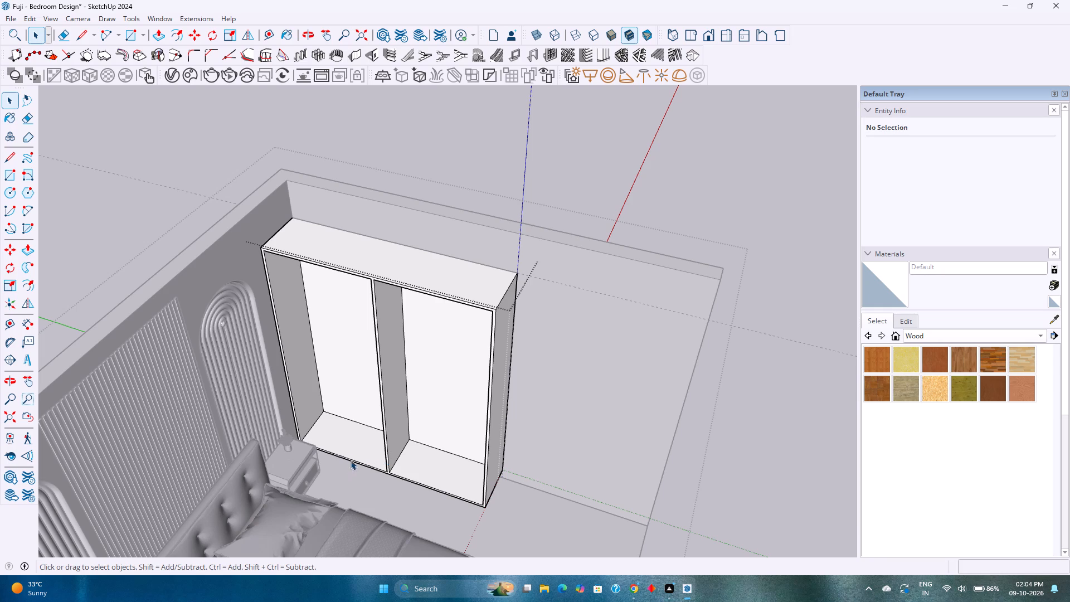
pyautogui.scroll(2, 351, 457)
pyautogui.moveTo(358, 456); pyautogui.dragTo(412, 431, button='middle')
pyautogui.scroll(1, 369, 422)
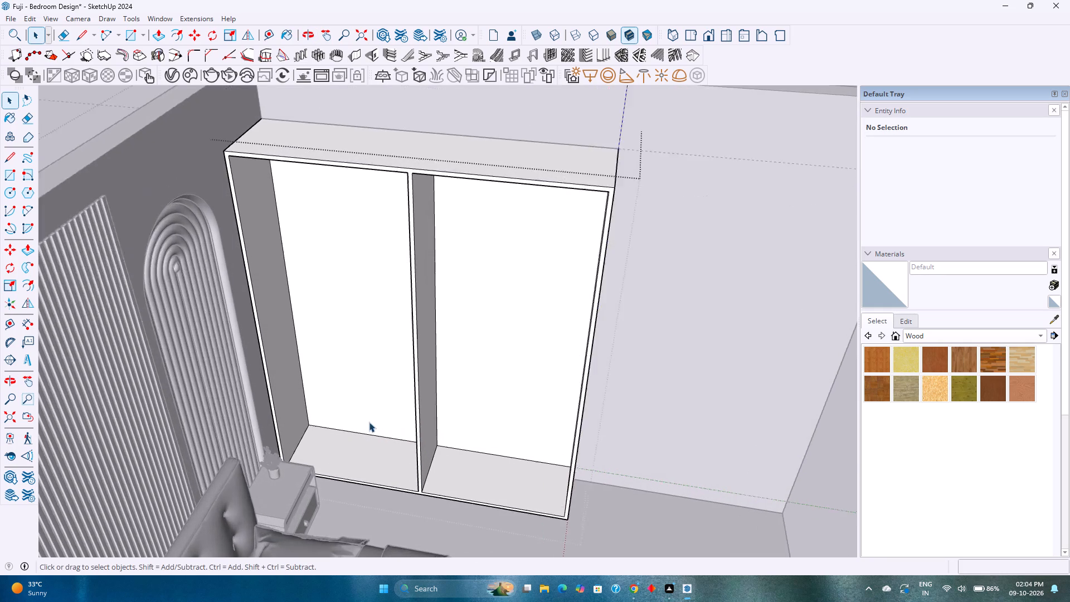
pyautogui.scroll(2, 369, 422)
pyautogui.scroll(-1, 369, 418)
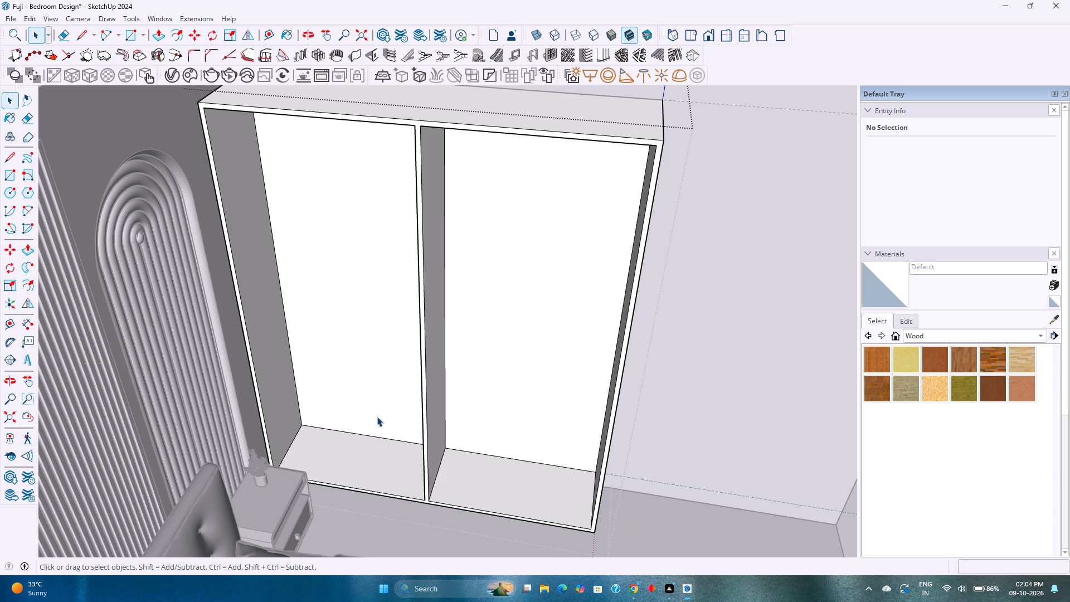
pyautogui.keyDown('shift'); pyautogui.moveTo(400, 417); pyautogui.dragTo(400, 458, button='middle'); pyautogui.keyUp('shift')
pyautogui.moveTo(400, 458); pyautogui.dragTo(394, 430, button='middle')
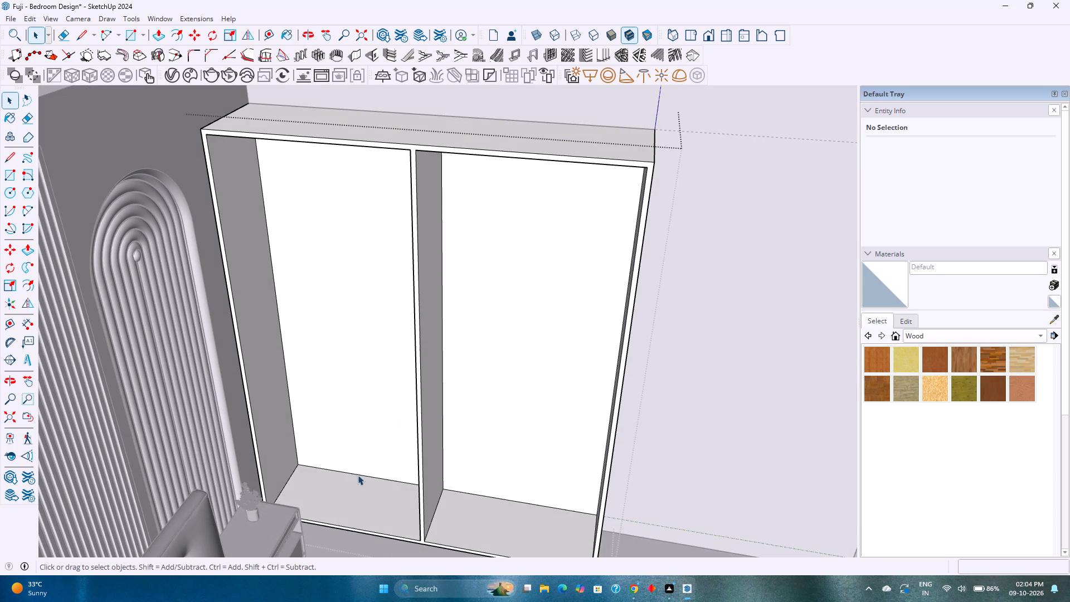
pyautogui.keyDown('shift'); pyautogui.moveTo(357, 478); pyautogui.dragTo(364, 446, button='middle'); pyautogui.keyUp('shift')
pyautogui.moveTo(364, 449); pyautogui.dragTo(372, 457, button='middle')
pyautogui.moveTo(370, 463); pyautogui.dragTo(372, 434, button='middle')
pyautogui.keyDown('shift'); pyautogui.moveTo(375, 434); pyautogui.dragTo(354, 493, button='middle'); pyautogui.keyUp('shift')
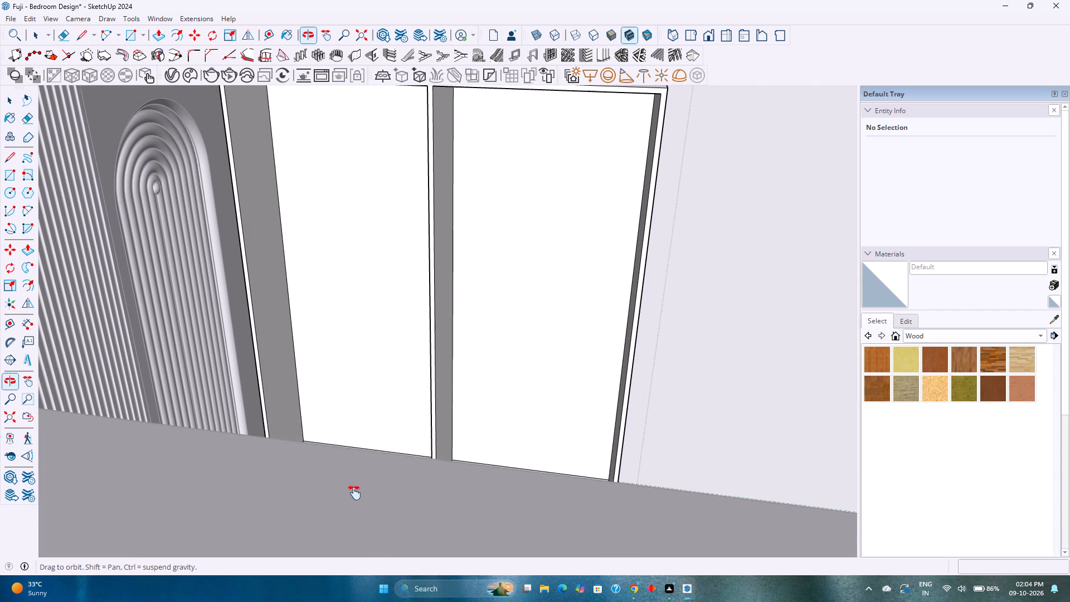
pyautogui.keyDown('shift'); pyautogui.moveTo(354, 493); pyautogui.dragTo(347, 501, button='middle'); pyautogui.keyUp('shift')
pyautogui.moveTo(426, 430); pyautogui.dragTo(390, 471, button='middle')
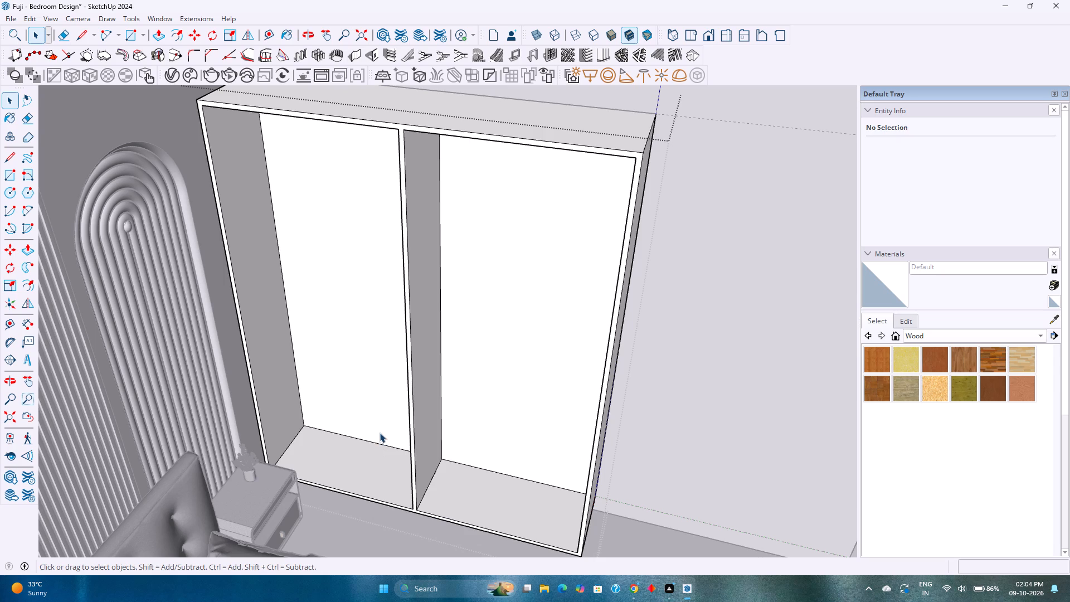
pyautogui.scroll(1, 395, 327)
pyautogui.moveTo(395, 327); pyautogui.dragTo(486, 347, button='middle')
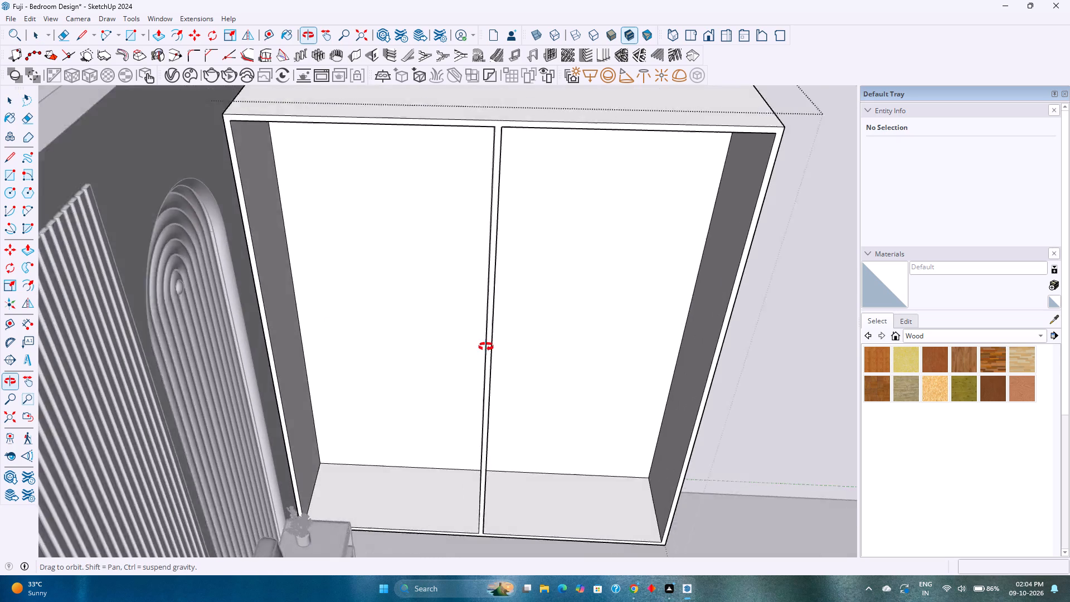
pyautogui.moveTo(486, 347); pyautogui.dragTo(411, 350, button='middle')
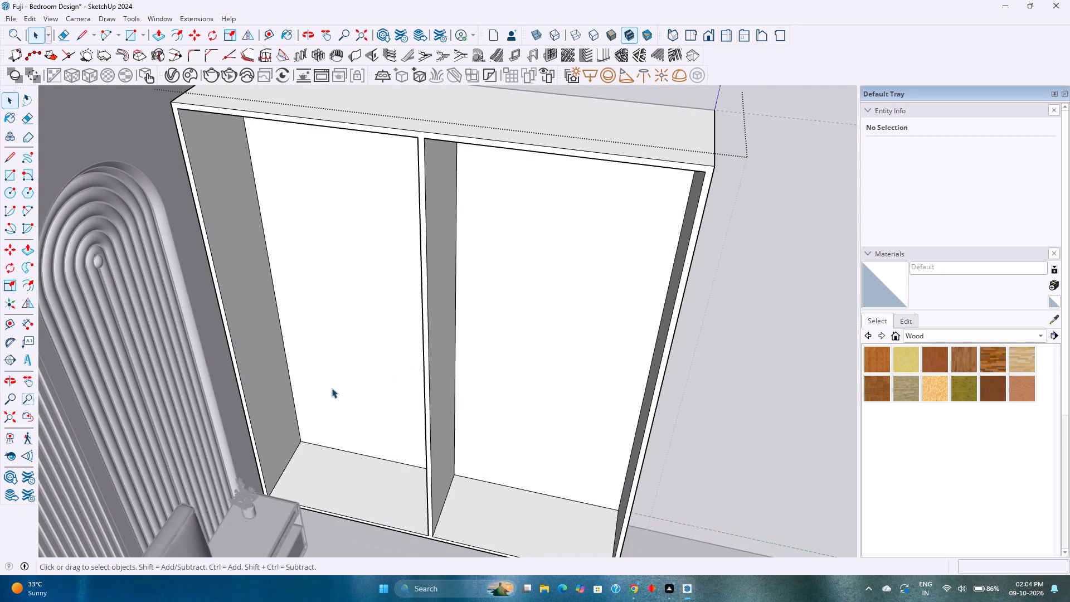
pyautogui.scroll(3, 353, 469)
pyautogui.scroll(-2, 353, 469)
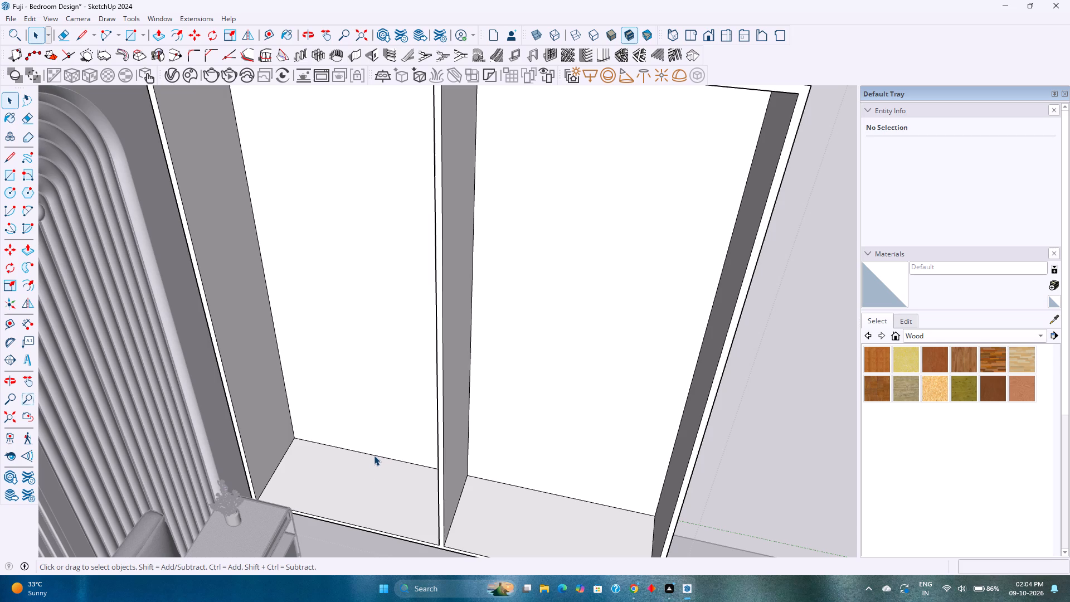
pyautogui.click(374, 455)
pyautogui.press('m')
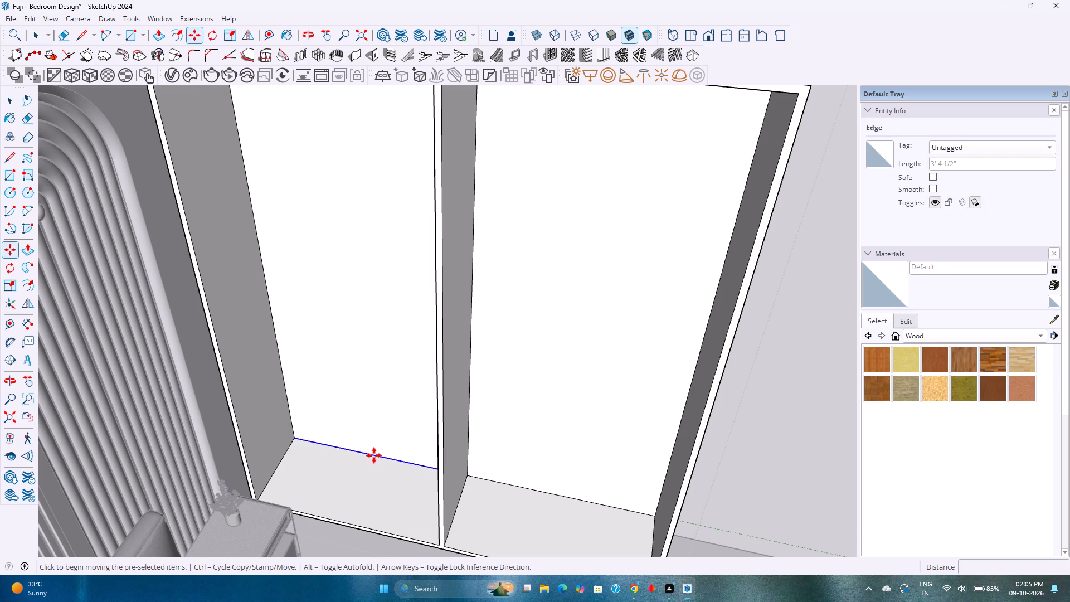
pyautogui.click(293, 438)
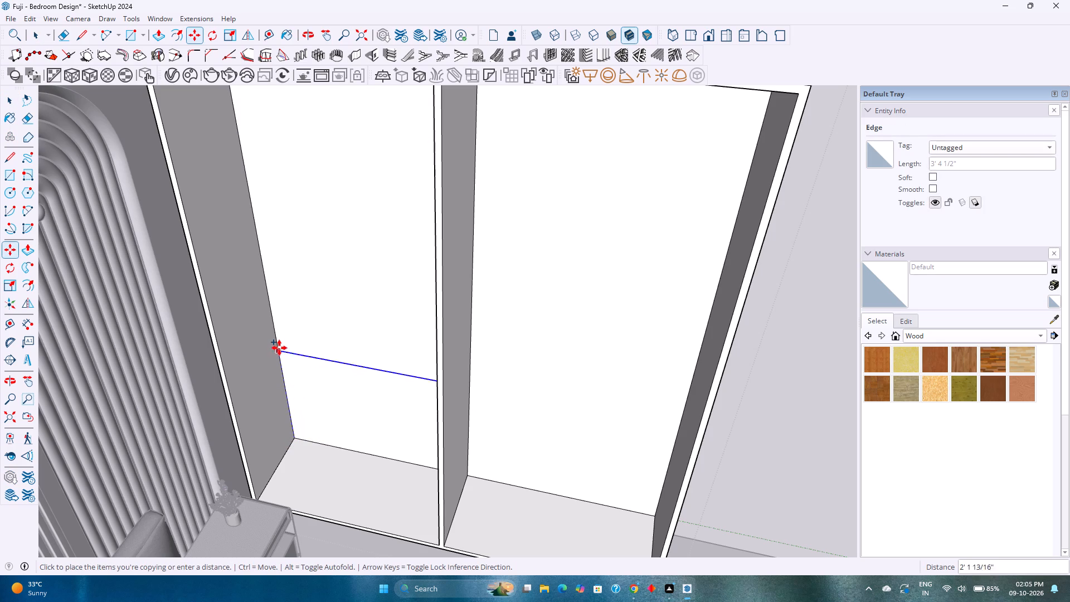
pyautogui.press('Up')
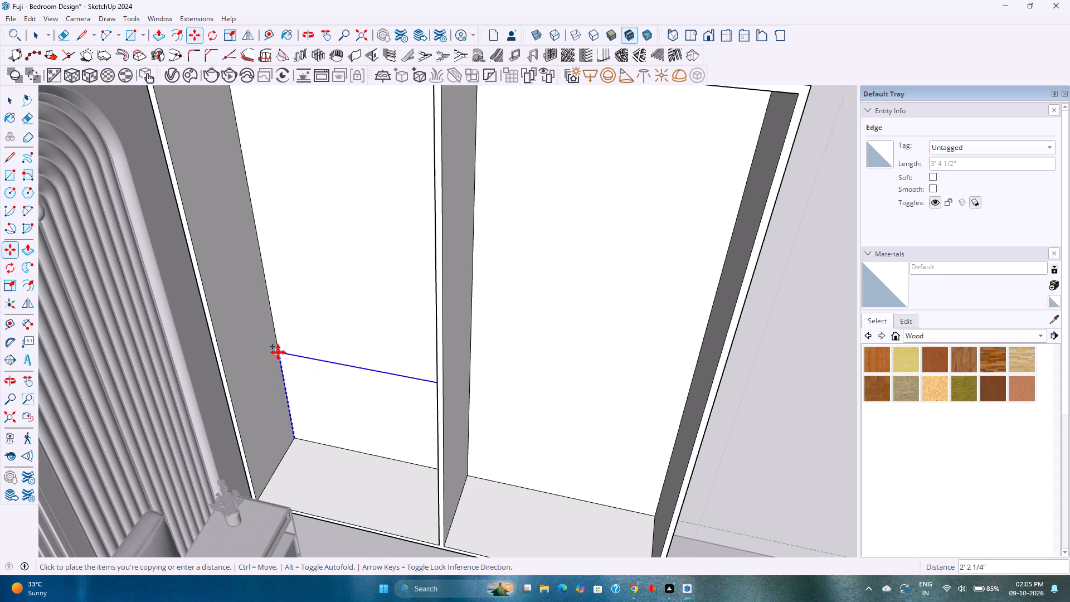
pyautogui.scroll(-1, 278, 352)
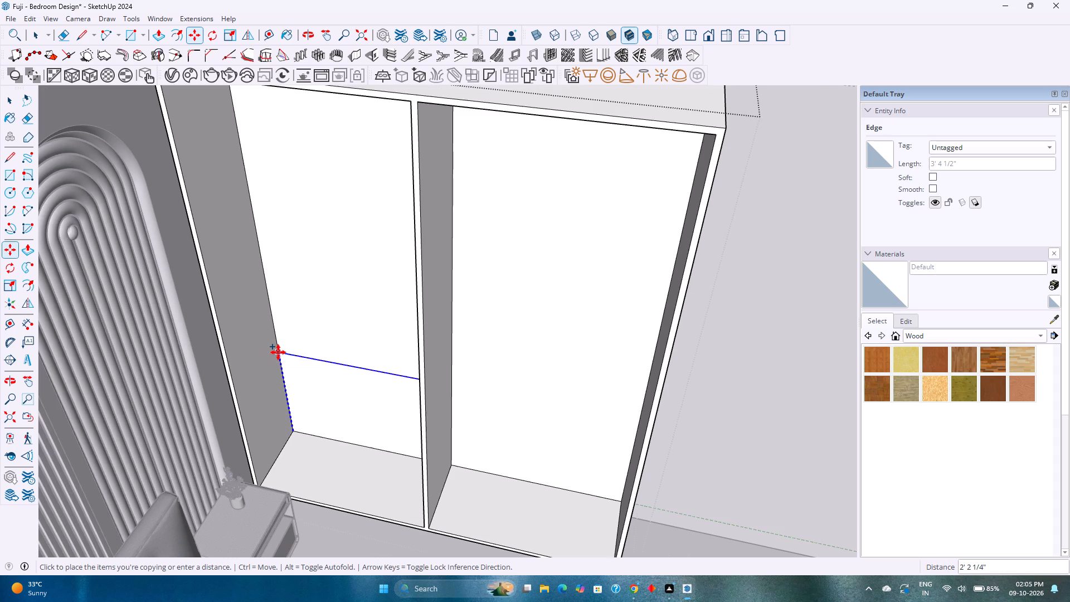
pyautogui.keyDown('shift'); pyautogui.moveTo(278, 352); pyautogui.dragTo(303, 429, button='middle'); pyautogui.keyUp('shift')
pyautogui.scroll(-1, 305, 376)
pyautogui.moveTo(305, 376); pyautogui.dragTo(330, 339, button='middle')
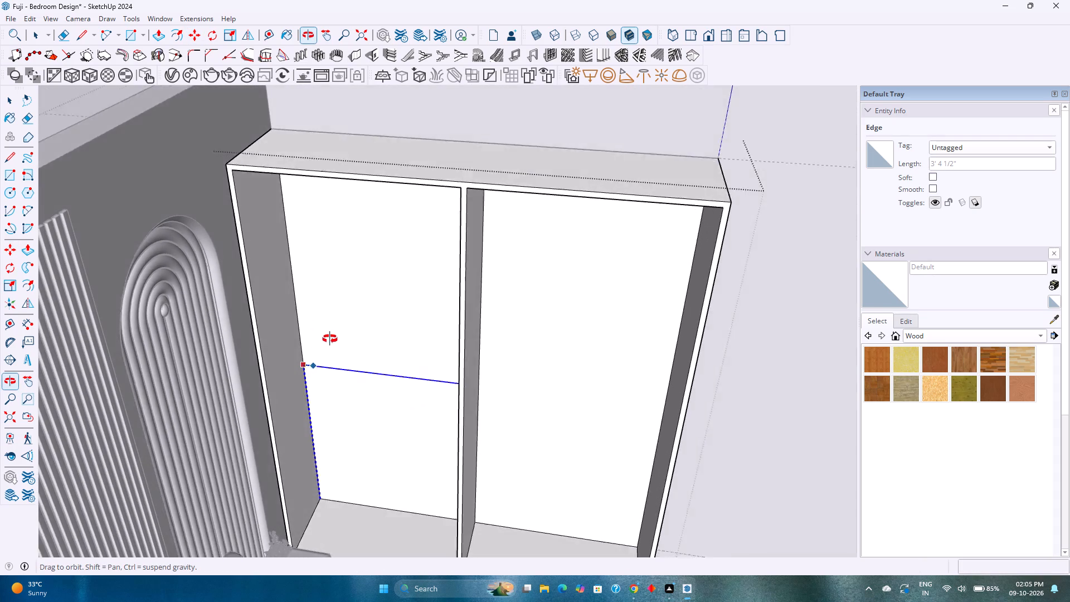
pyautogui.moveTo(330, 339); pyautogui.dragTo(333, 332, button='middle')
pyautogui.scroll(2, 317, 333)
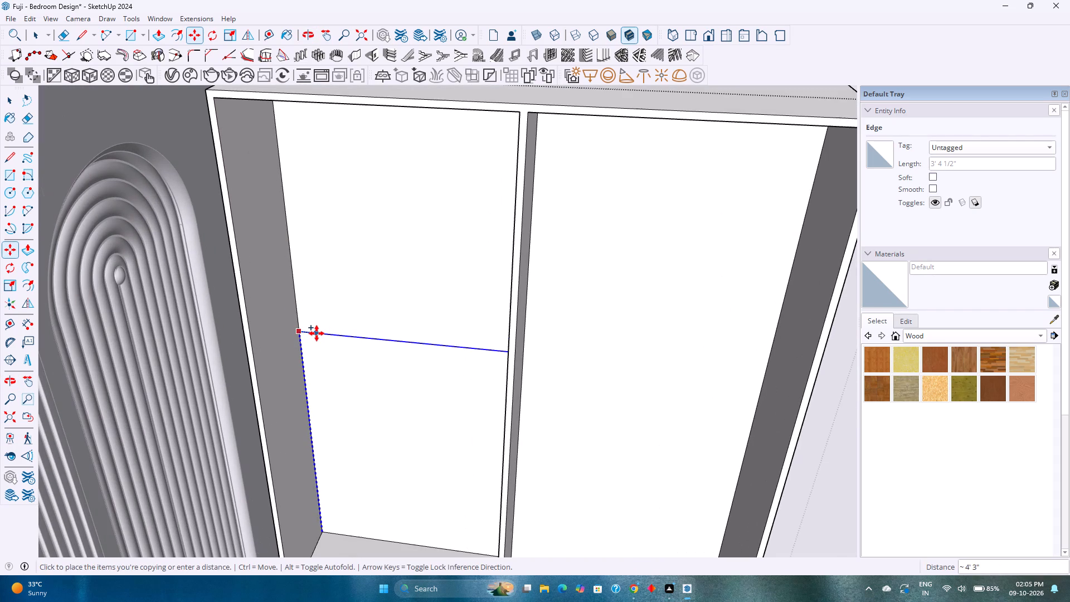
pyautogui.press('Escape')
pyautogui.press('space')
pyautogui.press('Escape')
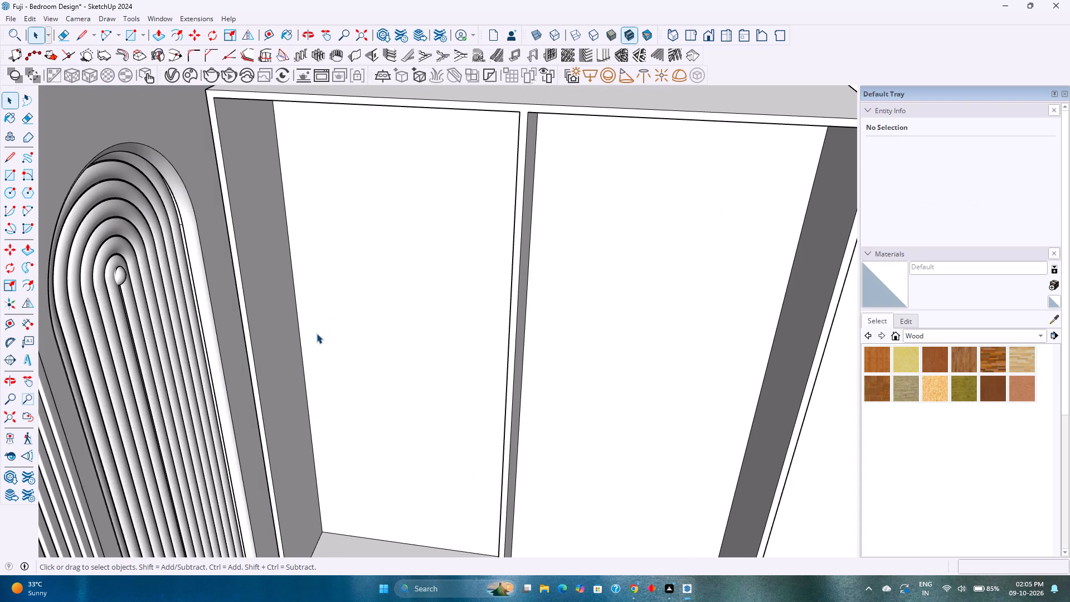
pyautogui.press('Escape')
# Move the wardrobe group about 15' 8 5/8" along the green axis, out of the room and clear of its walls.
pyautogui.scroll(-9, 317, 333)
pyautogui.moveTo(299, 350); pyautogui.dragTo(240, 339, button='middle')
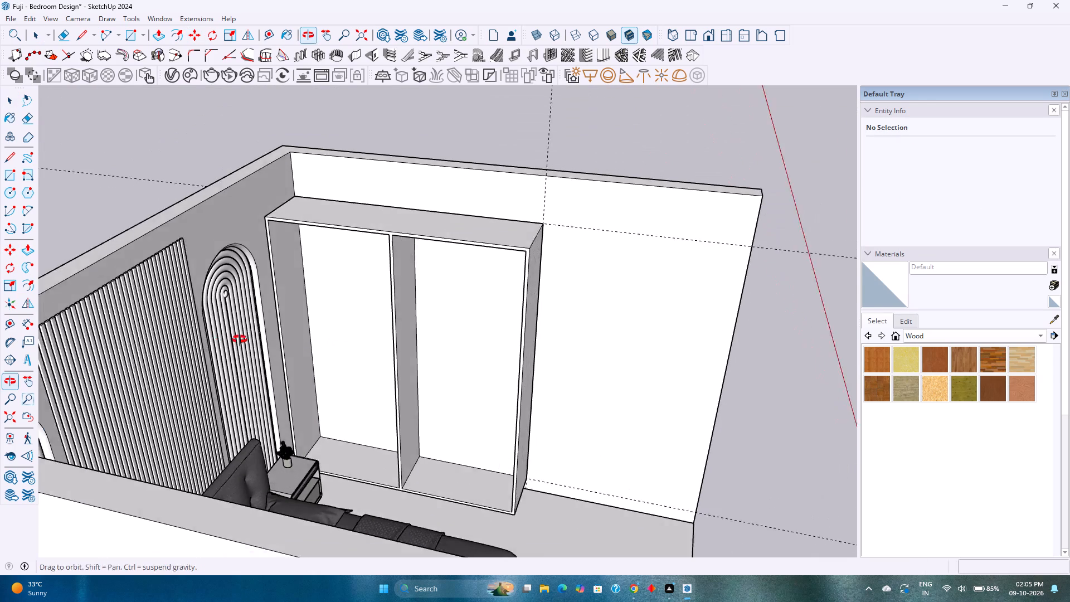
pyautogui.moveTo(240, 339); pyautogui.dragTo(220, 337, button='middle')
pyautogui.click(509, 291)
pyautogui.doubleClick(509, 291)
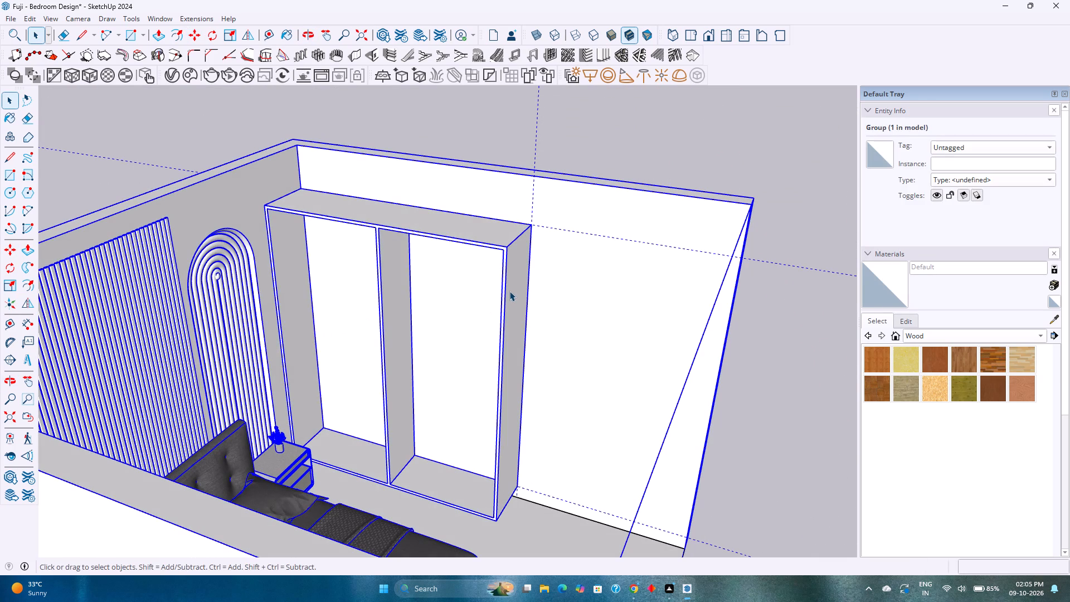
pyautogui.press('m')
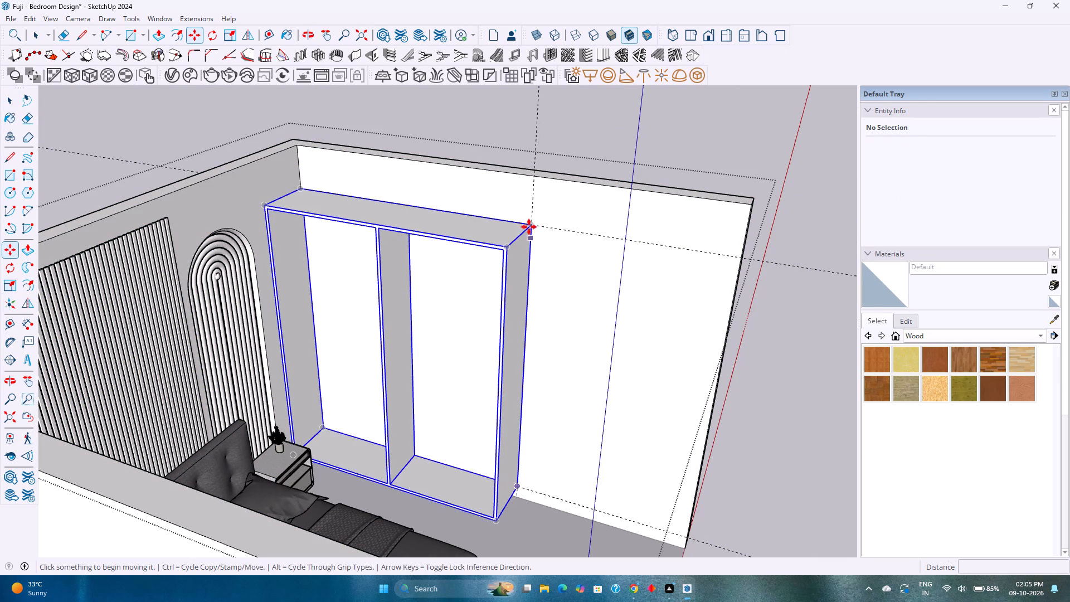
pyautogui.click(530, 225)
pyautogui.scroll(-4, 704, 275)
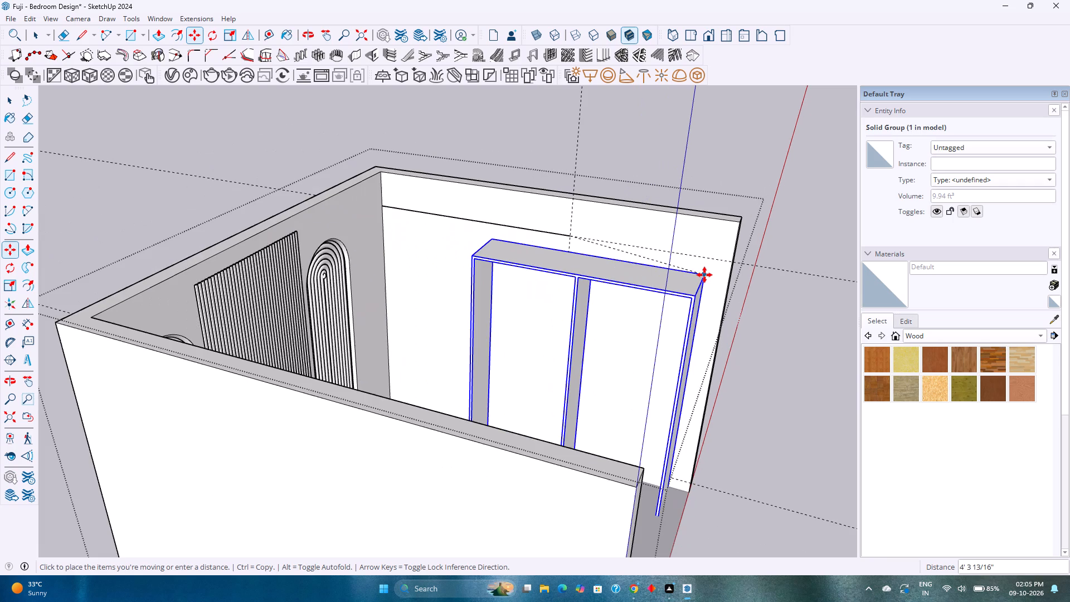
pyautogui.keyDown('shift'); pyautogui.moveTo(704, 276); pyautogui.dragTo(290, 284, button='middle'); pyautogui.keyUp('shift')
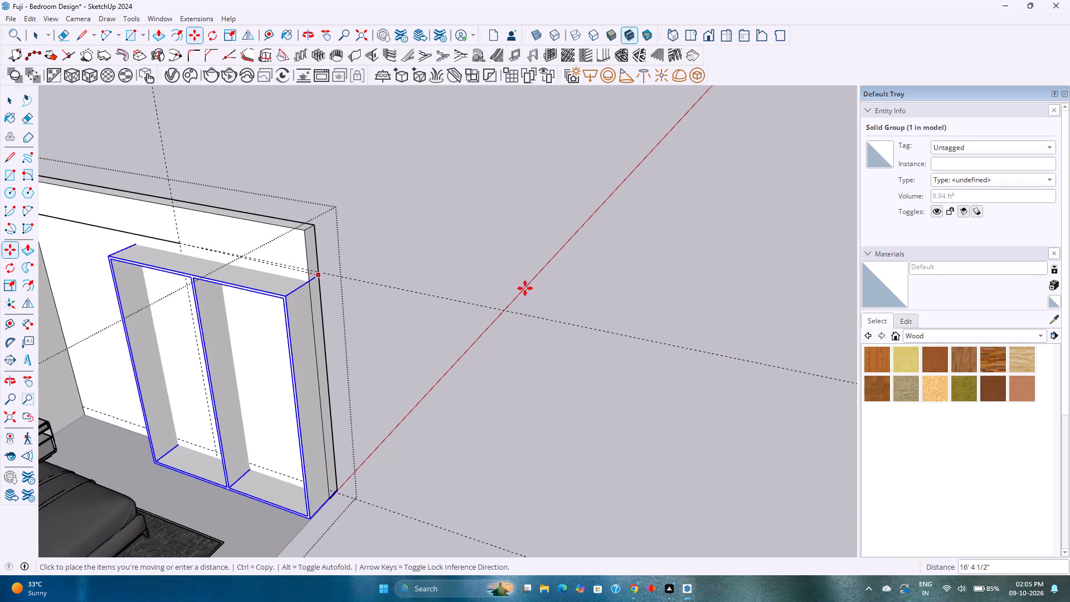
pyautogui.press('Left')
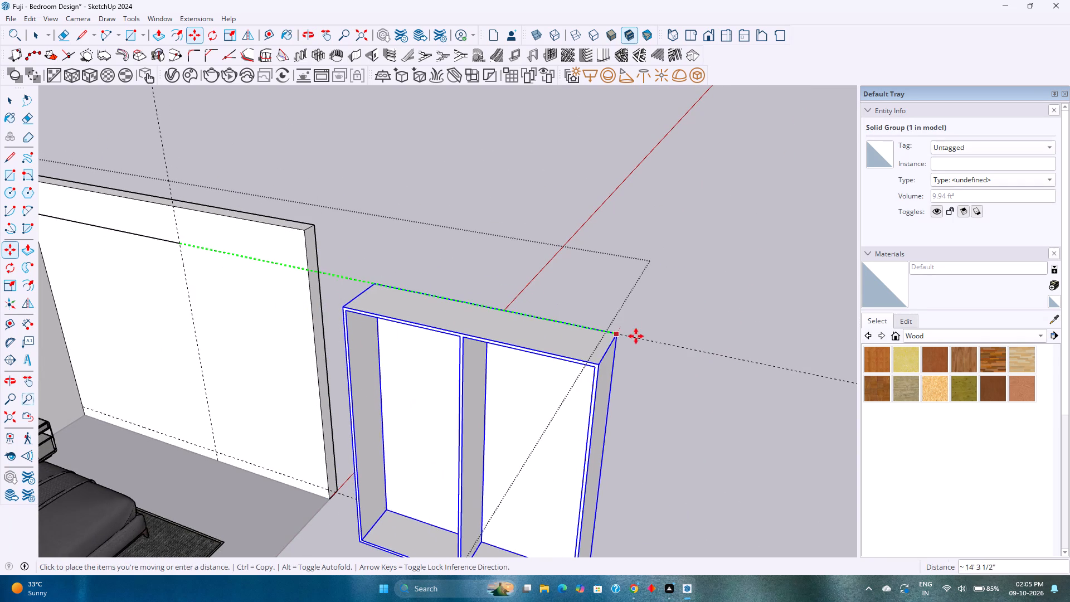
pyautogui.click(675, 343)
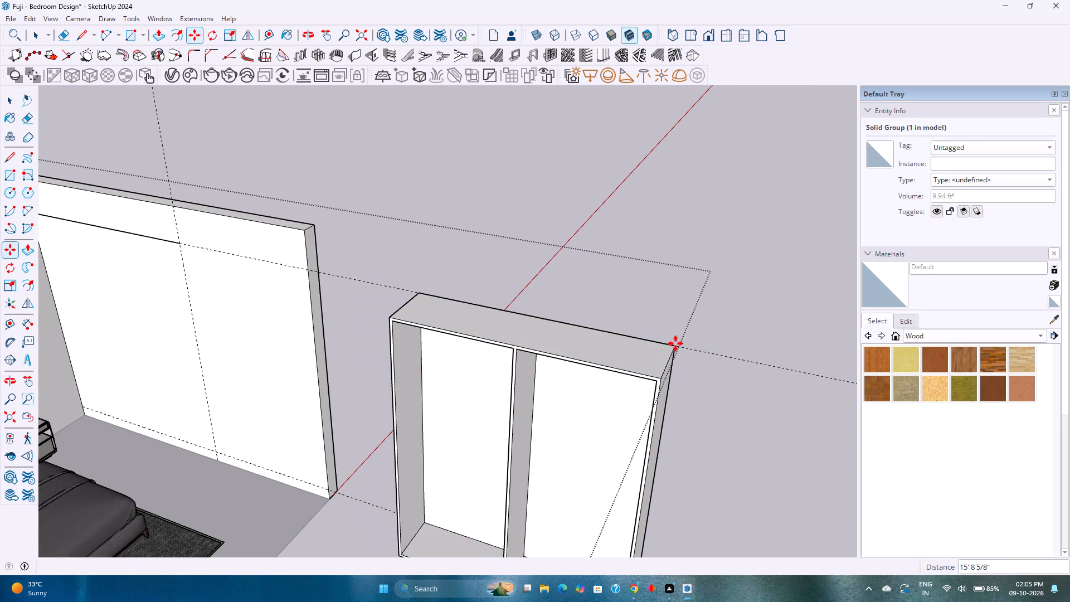
pyautogui.press('space')
# Delete the leftover 7' edge on the back wall where the wardrobe stood.
pyautogui.scroll(-2, 399, 382)
pyautogui.keyDown('shift'); pyautogui.moveTo(440, 399); pyautogui.dragTo(391, 321, button='middle'); pyautogui.keyUp('shift')
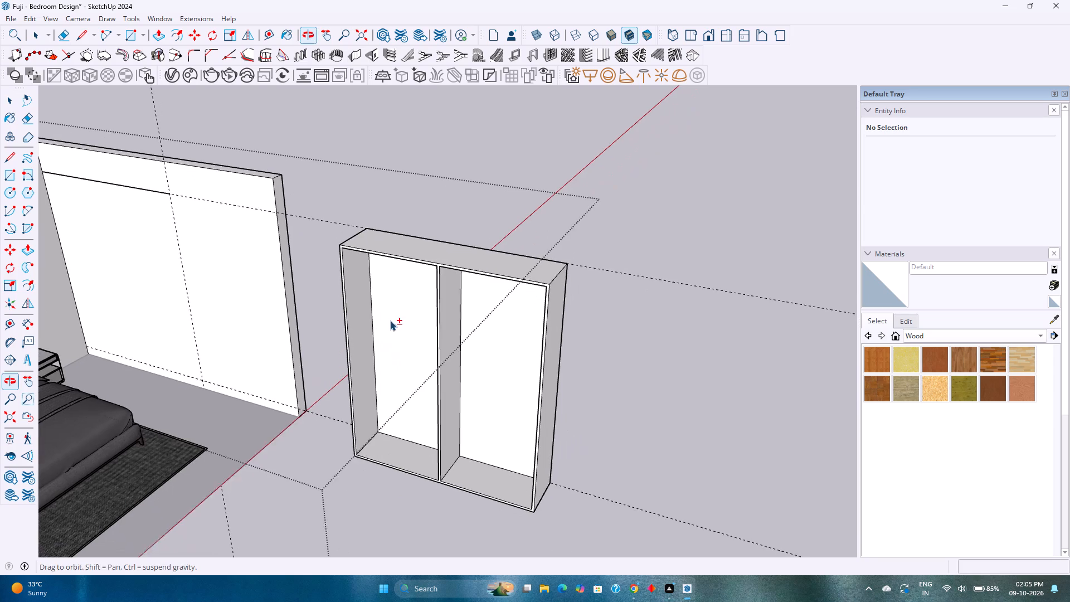
pyautogui.moveTo(375, 367); pyautogui.dragTo(491, 334, button='middle')
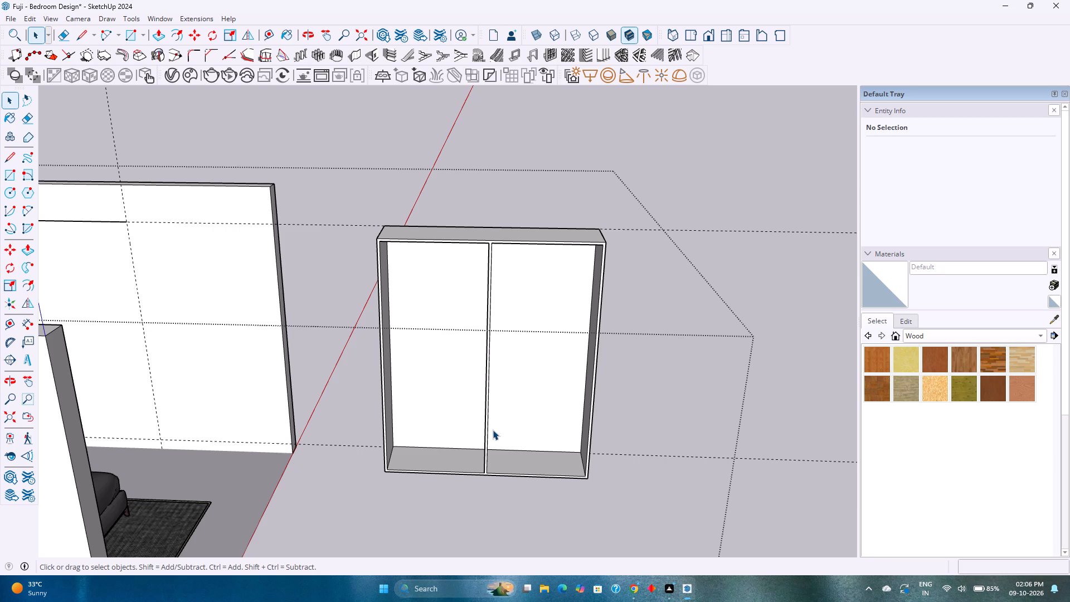
pyautogui.click(104, 223)
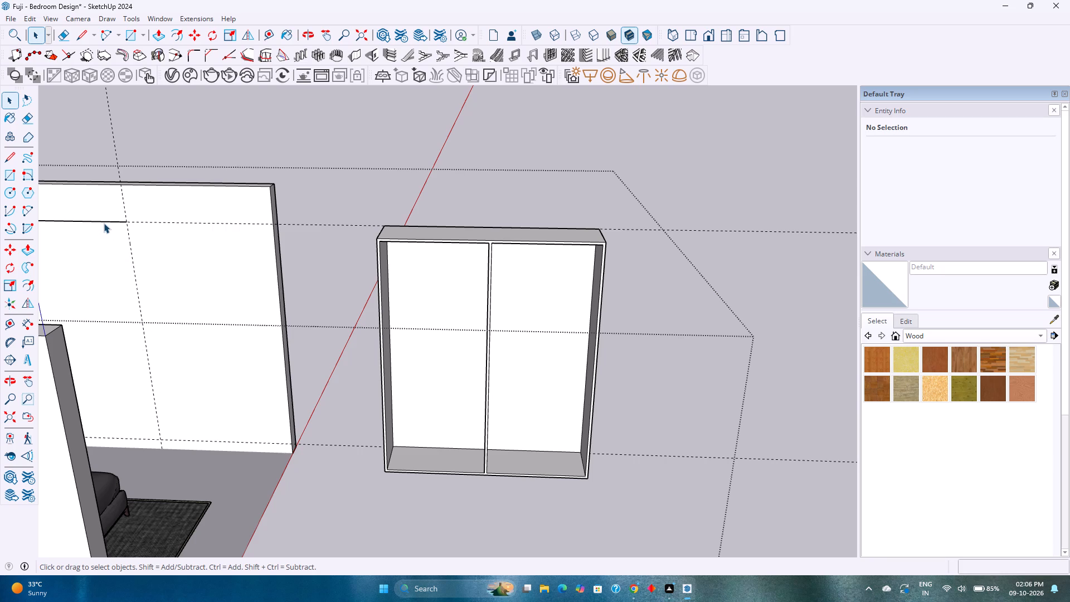
pyautogui.click(110, 221)
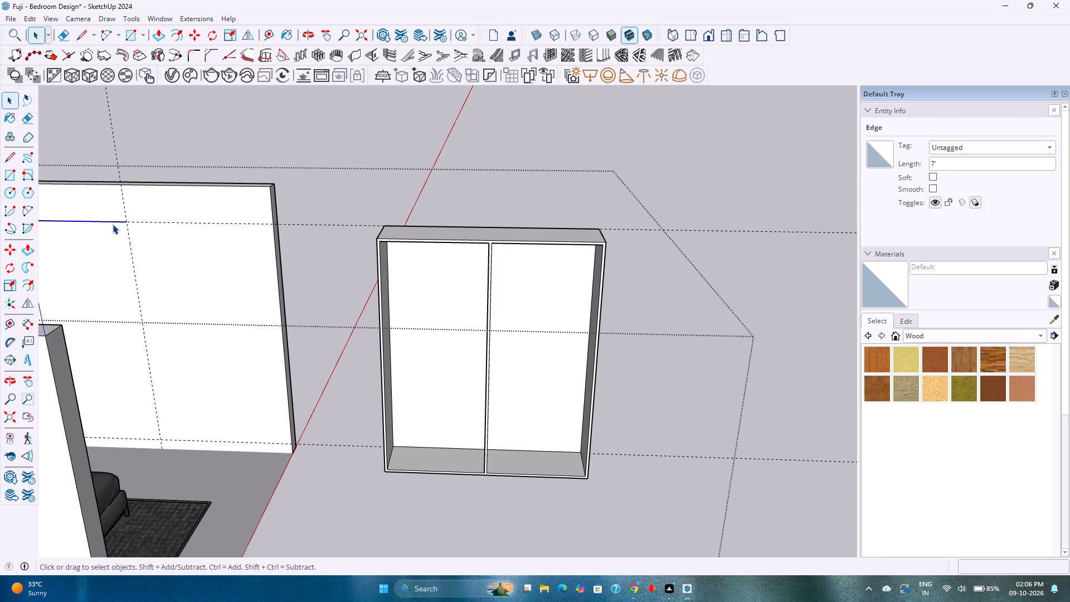
pyautogui.press('Delete')
# Place a horizontal guide 4'4" below the top back edge of the wardrobe compartment nearer the room.
pyautogui.scroll(1, 415, 437)
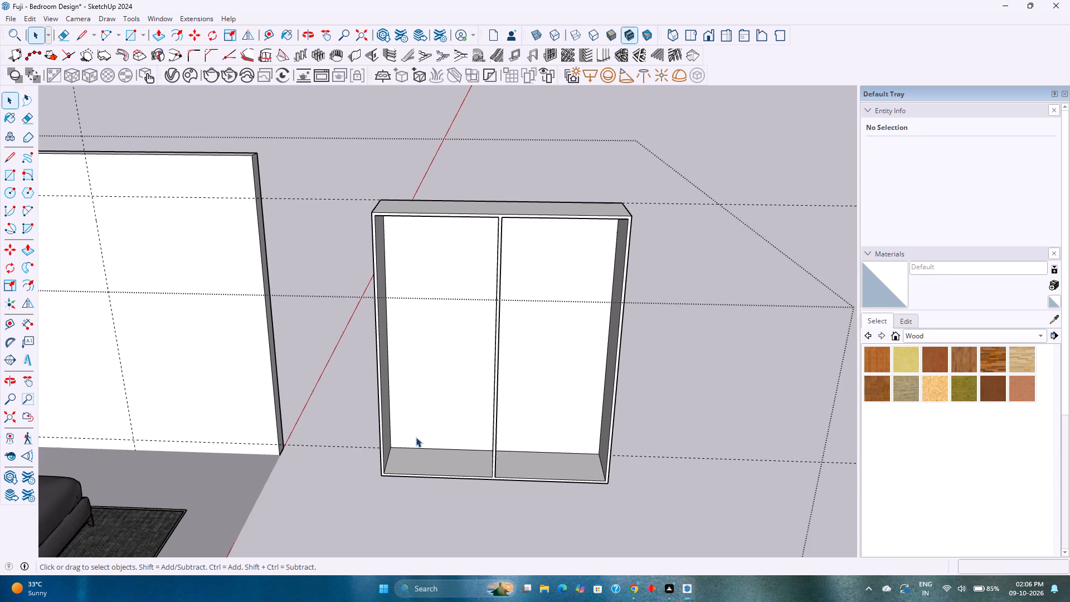
pyautogui.moveTo(417, 437); pyautogui.dragTo(405, 377, button='middle')
pyautogui.scroll(2, 431, 405)
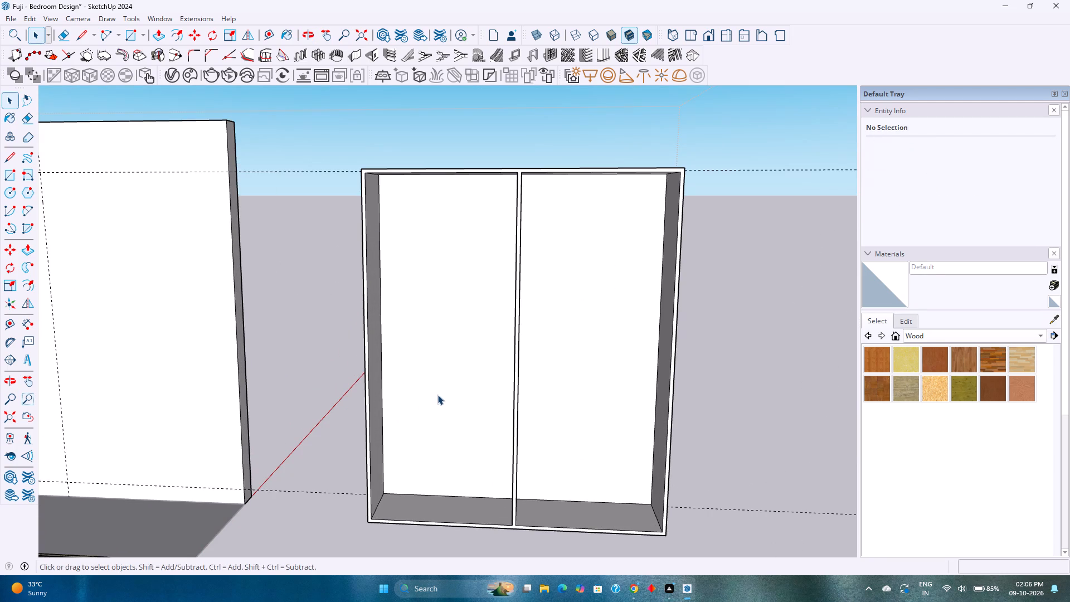
pyautogui.keyDown('shift'); pyautogui.moveTo(441, 391); pyautogui.dragTo(427, 468, button='middle'); pyautogui.keyUp('shift')
pyautogui.moveTo(426, 468); pyautogui.dragTo(435, 387, button='middle')
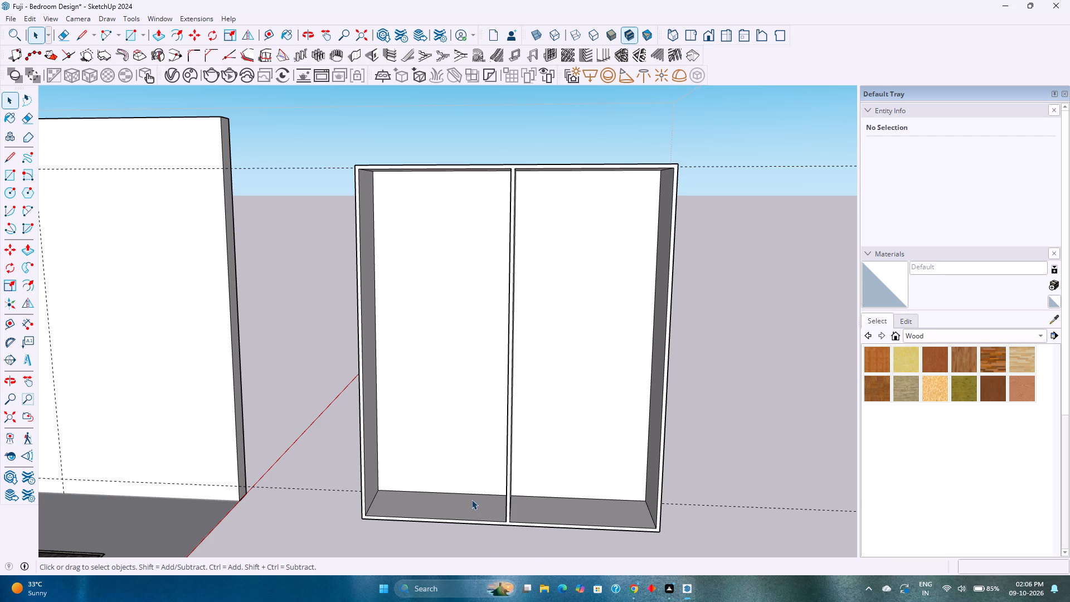
pyautogui.moveTo(435, 383); pyautogui.dragTo(420, 336, button='middle')
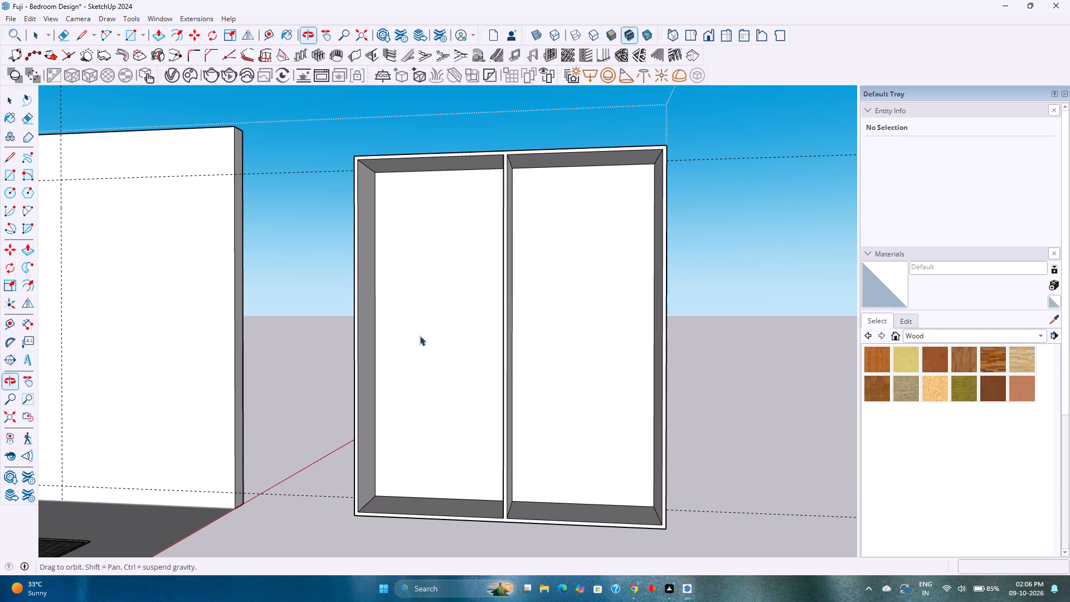
pyautogui.moveTo(420, 336); pyautogui.dragTo(419, 336, button='middle')
pyautogui.click(273, 35)
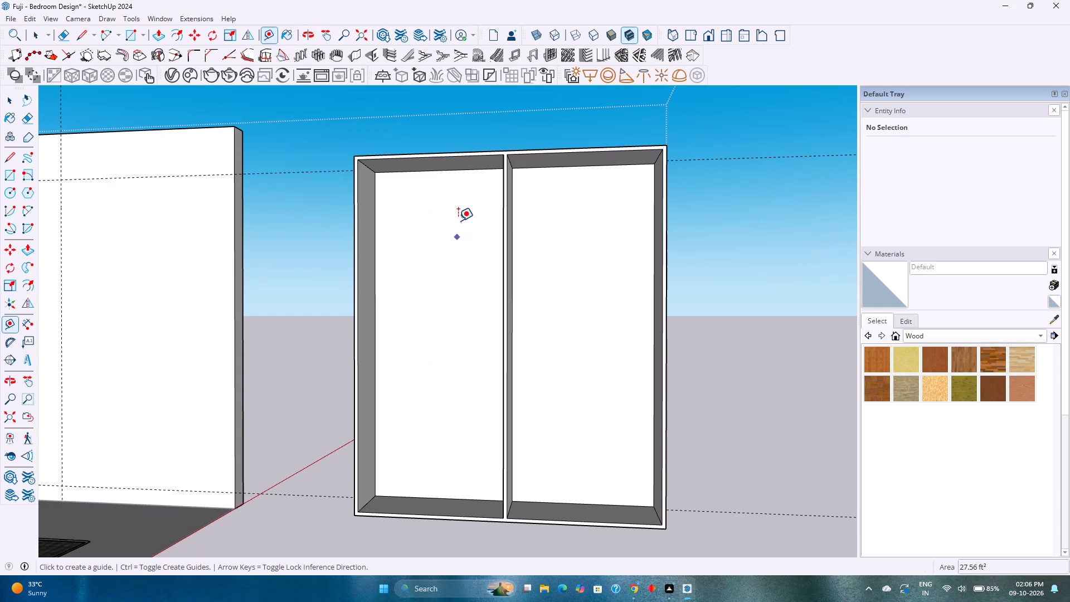
pyautogui.click(442, 172)
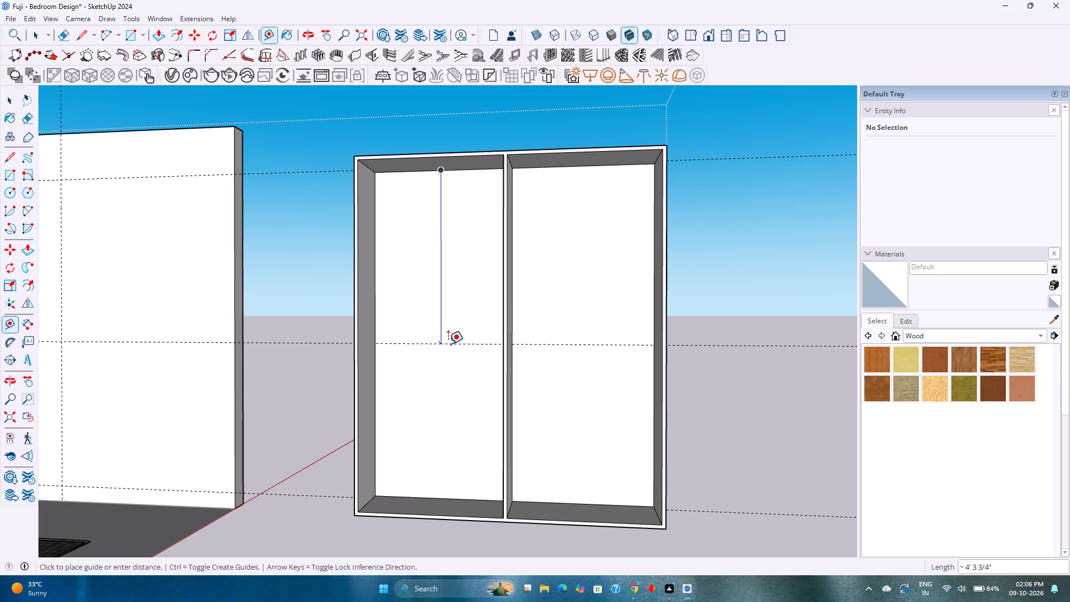
pyautogui.press('4')
pyautogui.write("'4")
pyautogui.hotkey('shift', '"')
pyautogui.press('Return')
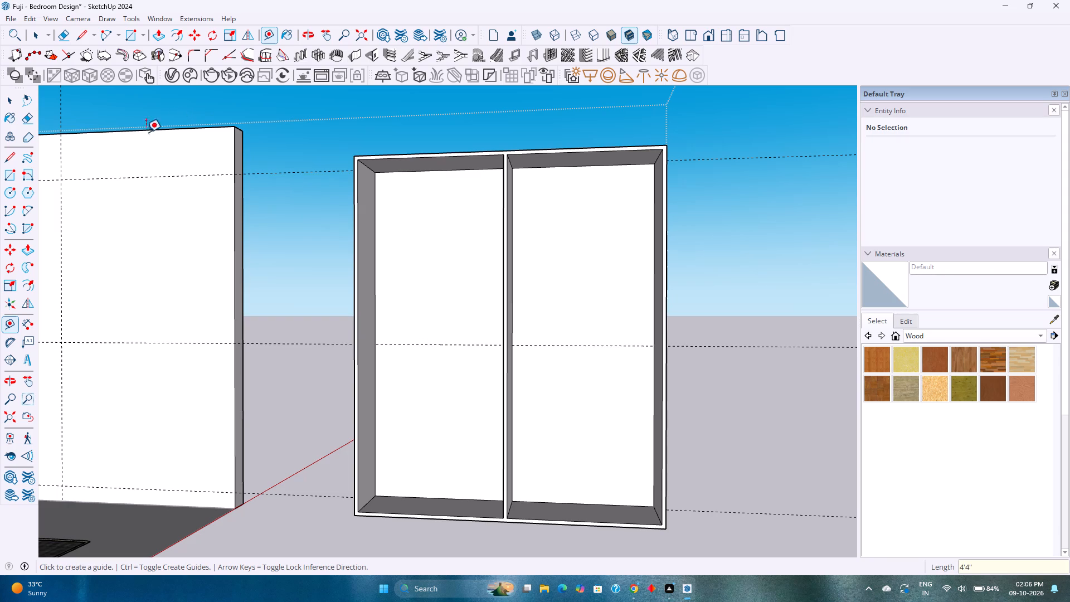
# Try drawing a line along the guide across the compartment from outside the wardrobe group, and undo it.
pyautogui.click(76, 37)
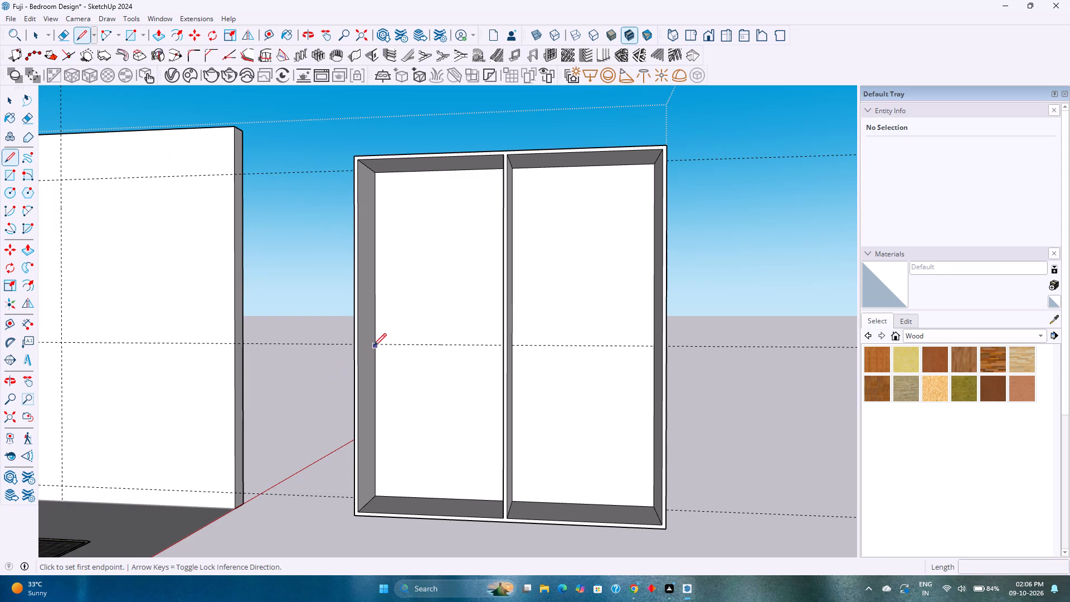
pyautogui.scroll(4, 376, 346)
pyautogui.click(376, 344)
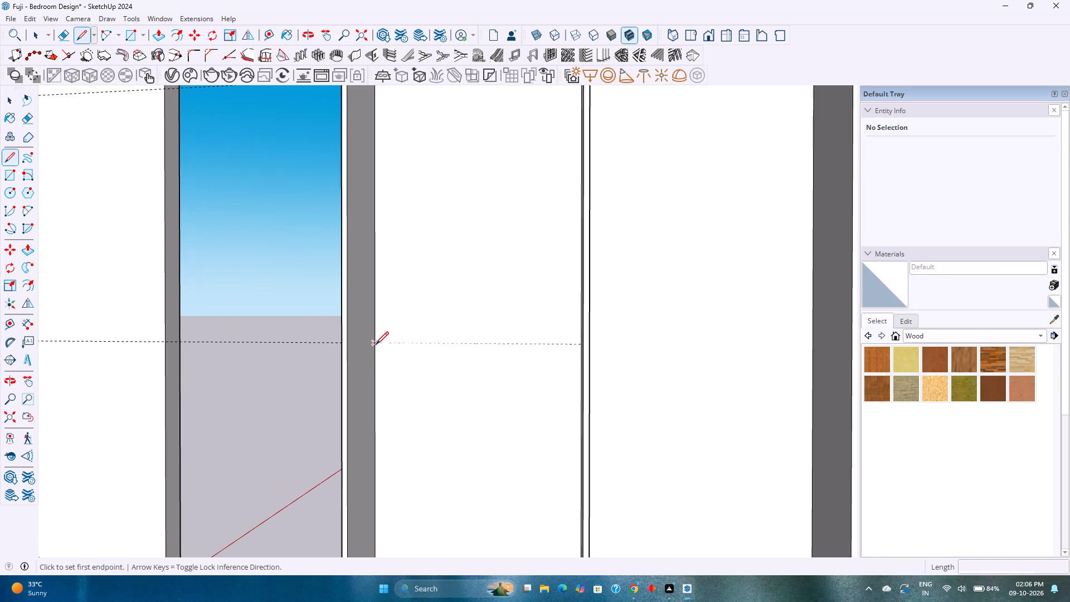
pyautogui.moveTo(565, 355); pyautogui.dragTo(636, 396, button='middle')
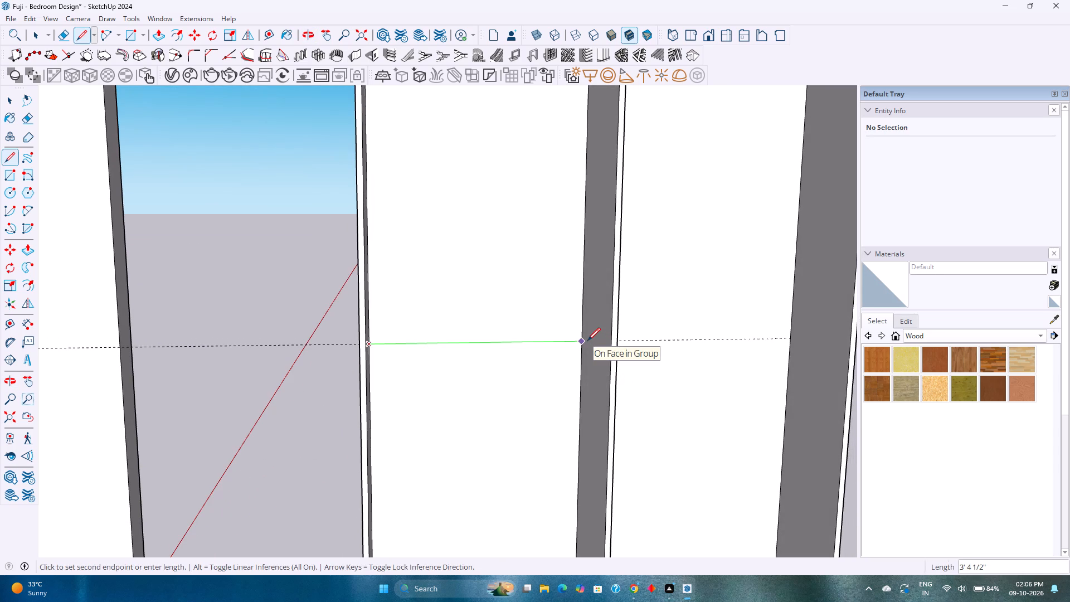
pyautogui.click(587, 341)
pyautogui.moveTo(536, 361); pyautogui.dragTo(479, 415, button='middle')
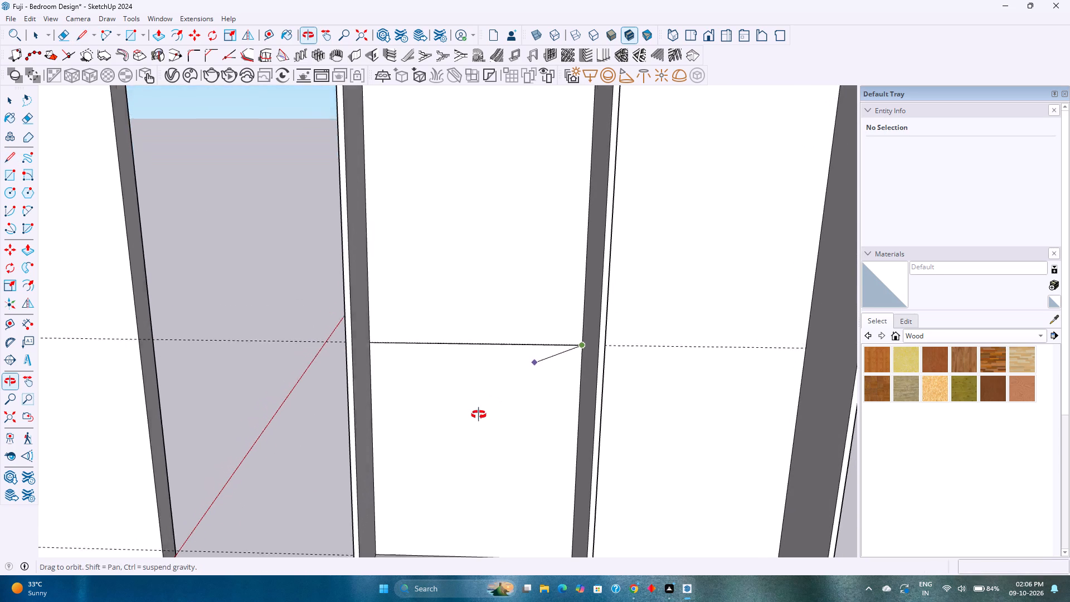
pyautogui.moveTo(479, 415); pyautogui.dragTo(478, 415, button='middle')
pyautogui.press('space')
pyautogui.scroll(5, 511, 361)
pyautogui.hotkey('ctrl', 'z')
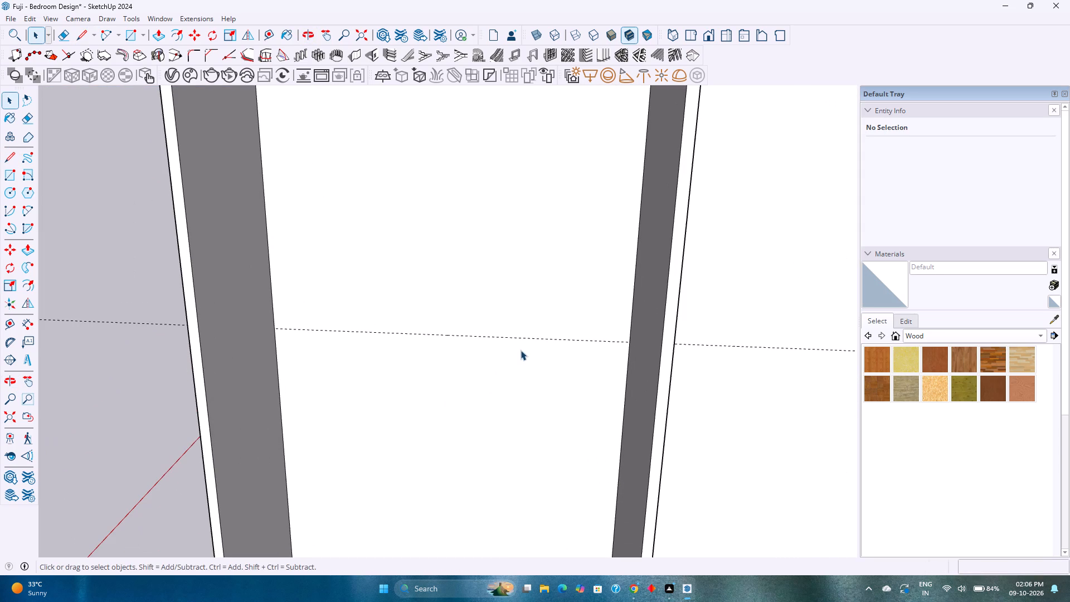
# Inside the wardrobe group, draw a line along the guide across the back face of the compartment nearer the room.
pyautogui.doubleClick(521, 349)
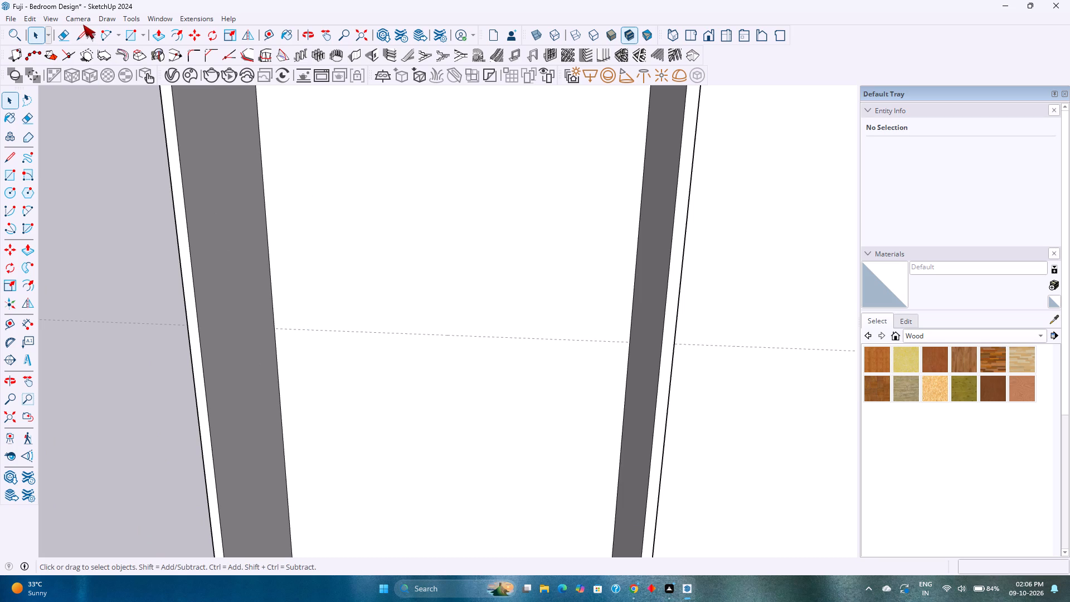
pyautogui.click(84, 34)
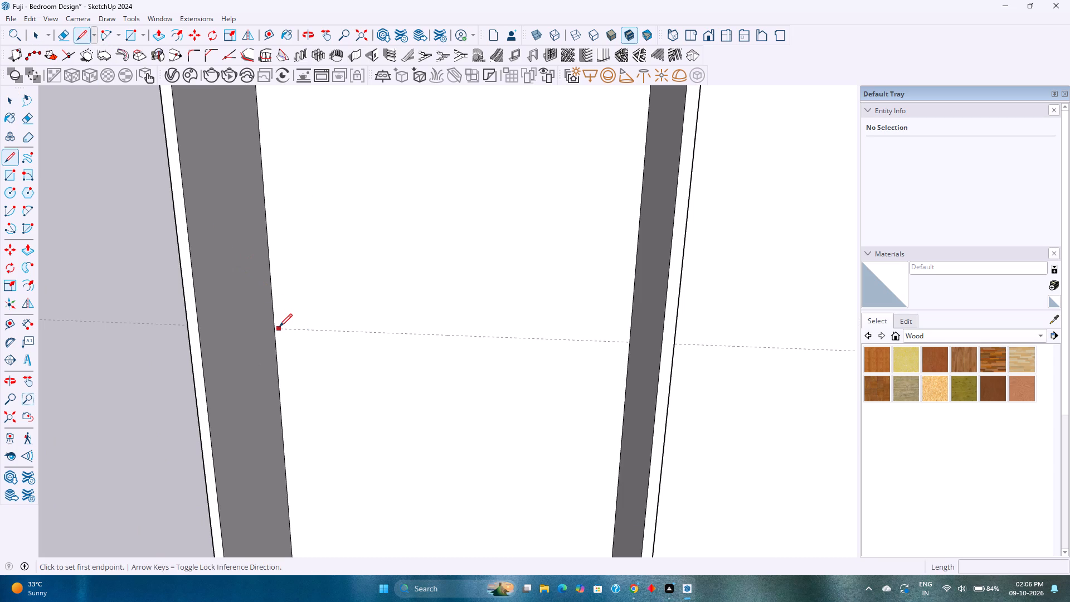
pyautogui.click(276, 329)
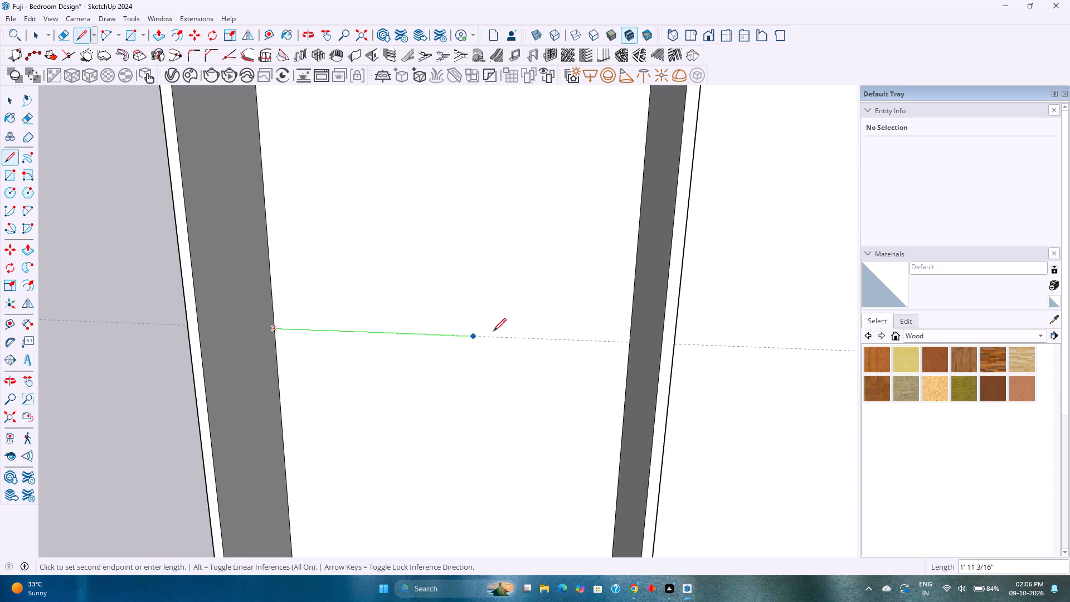
pyautogui.click(630, 342)
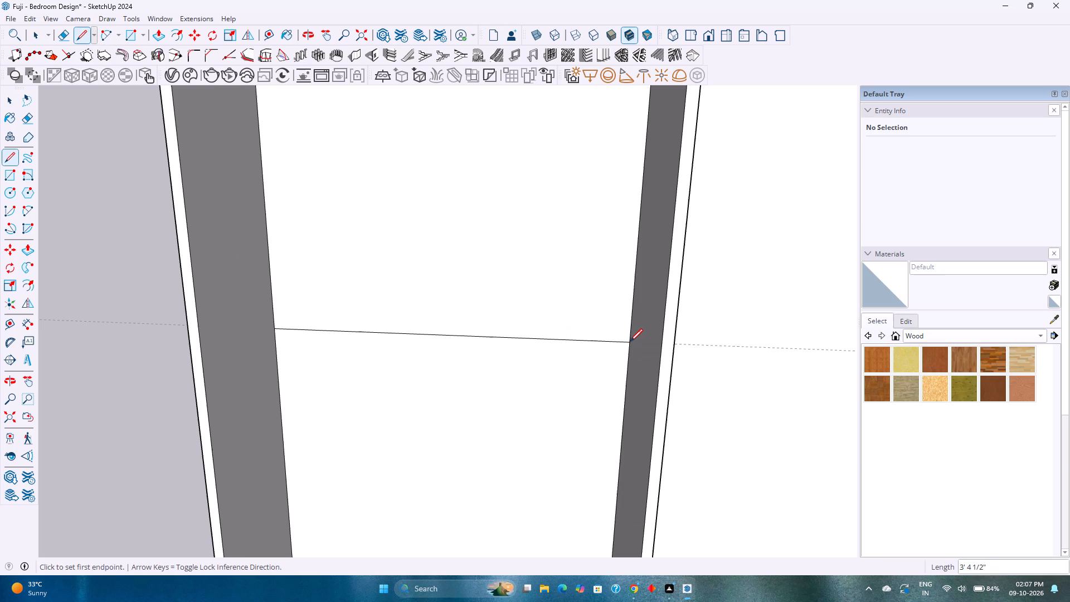
pyautogui.press('space')
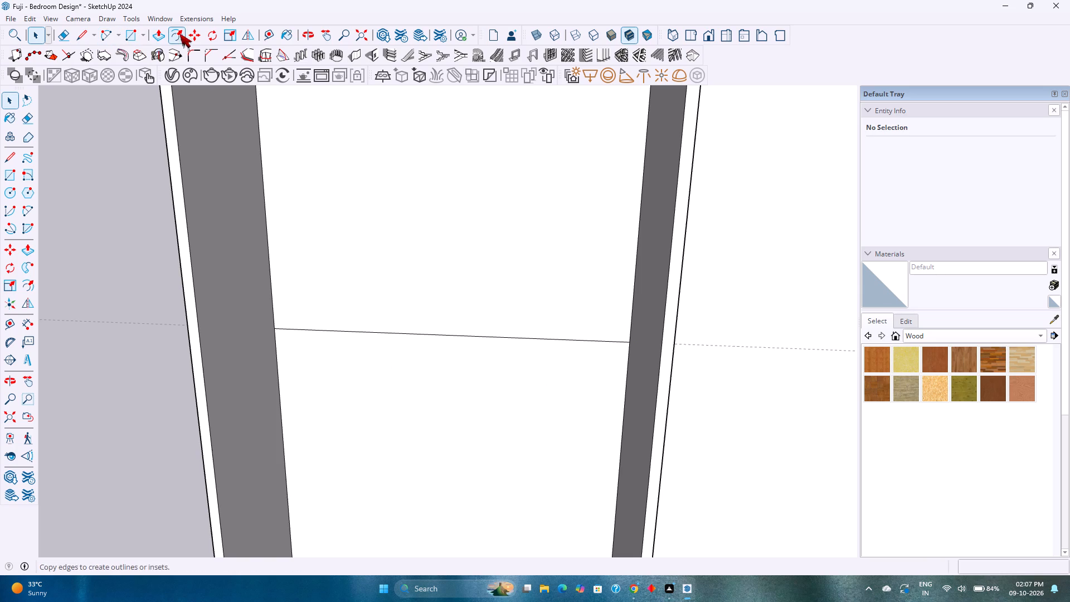
# Copy the new back-face line 1" downward to outline the shelf thickness.
pyautogui.click(402, 331)
pyautogui.click(404, 334)
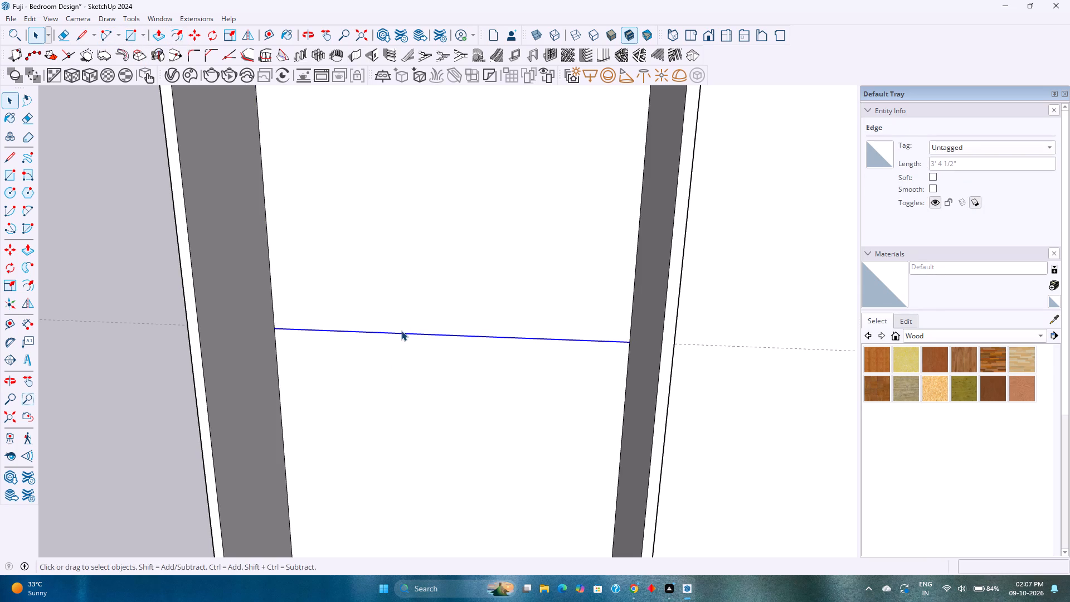
pyautogui.press('m')
pyautogui.click(399, 332)
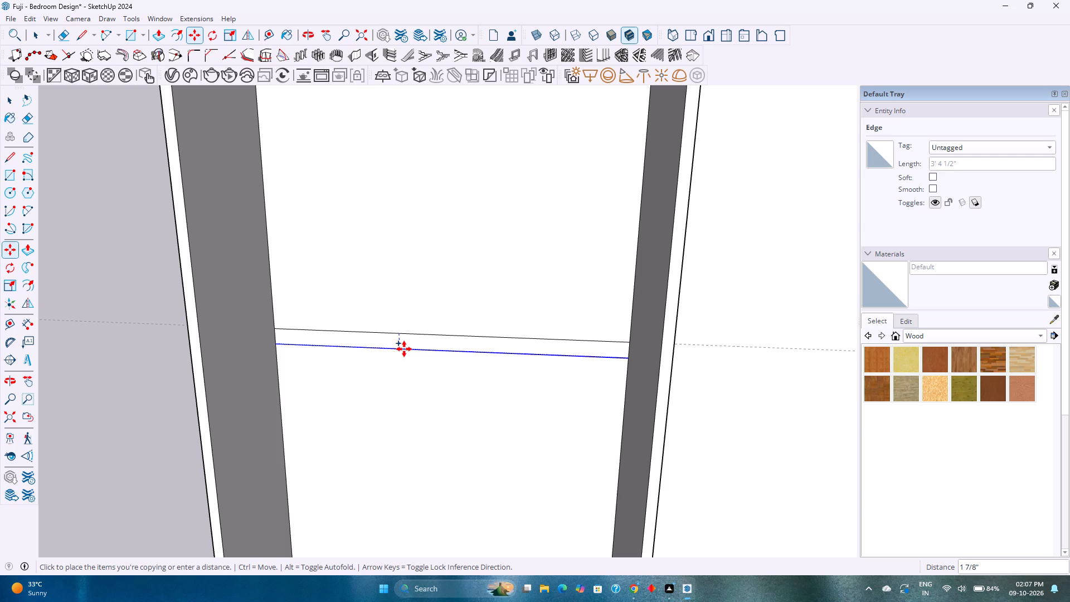
pyautogui.press('1')
pyautogui.press('Return')
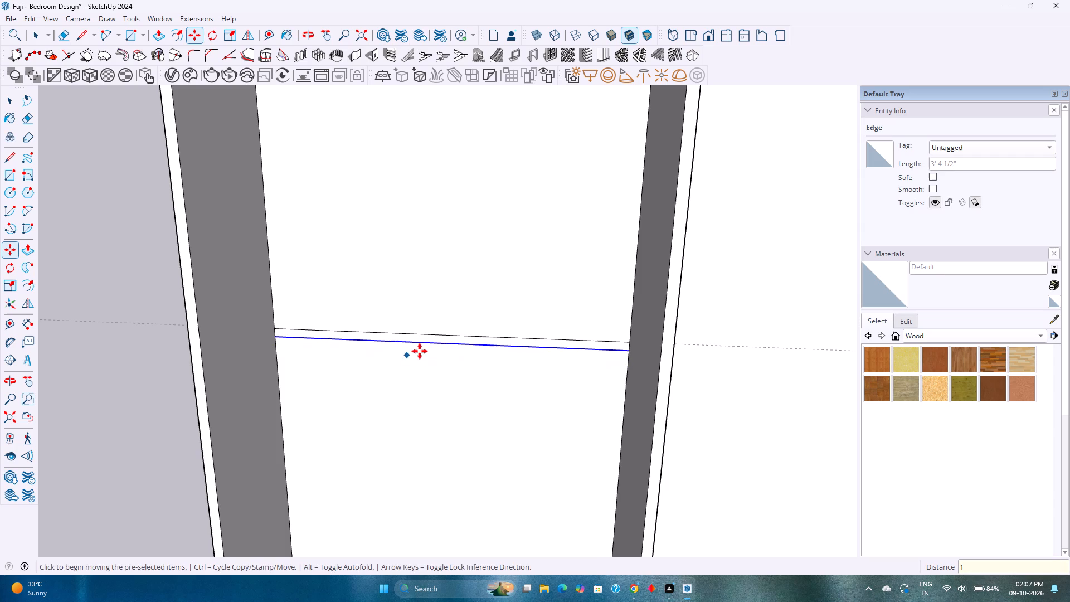
# Push/Pull the 1" strip forward 1'6.5" to form a shelf across the compartment.
pyautogui.press('p')
pyautogui.click(471, 338)
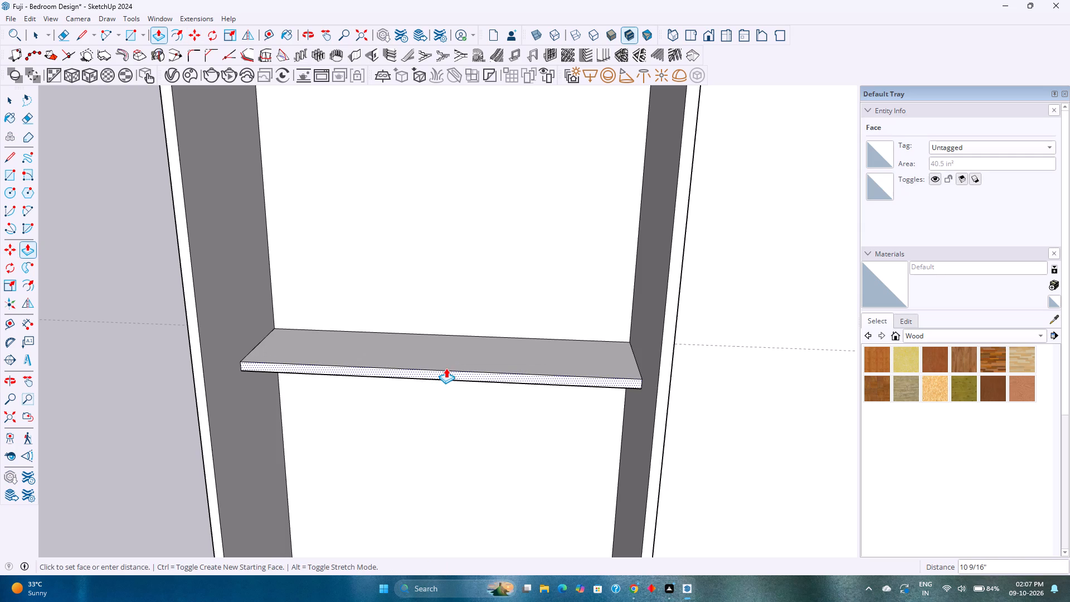
pyautogui.press('1')
pyautogui.press("'")
pyautogui.press('6')
pyautogui.press('Return')
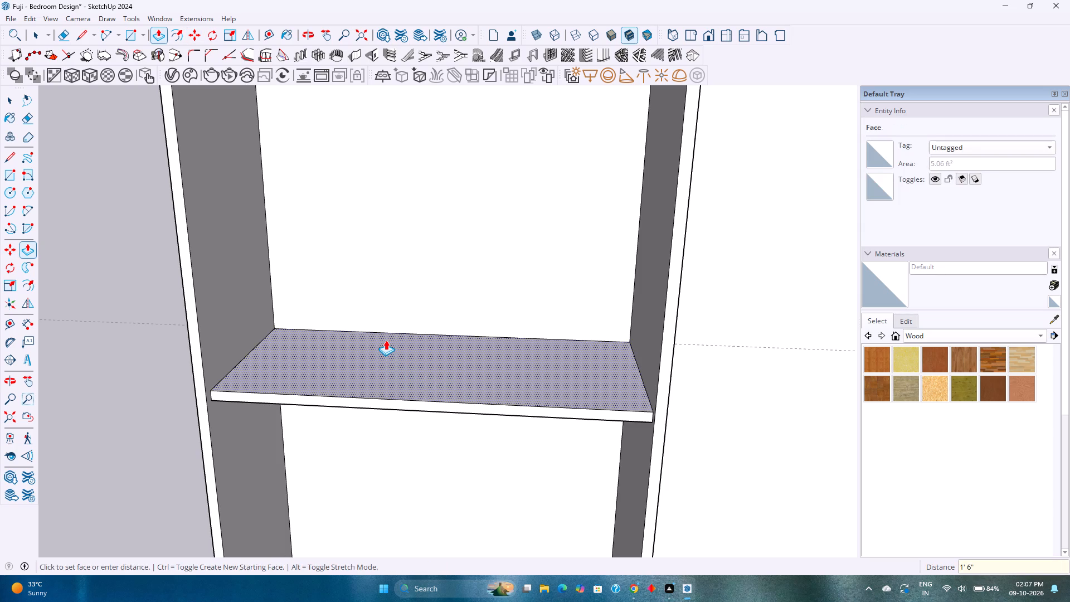
pyautogui.write("1'6.5")
pyautogui.press('Return')
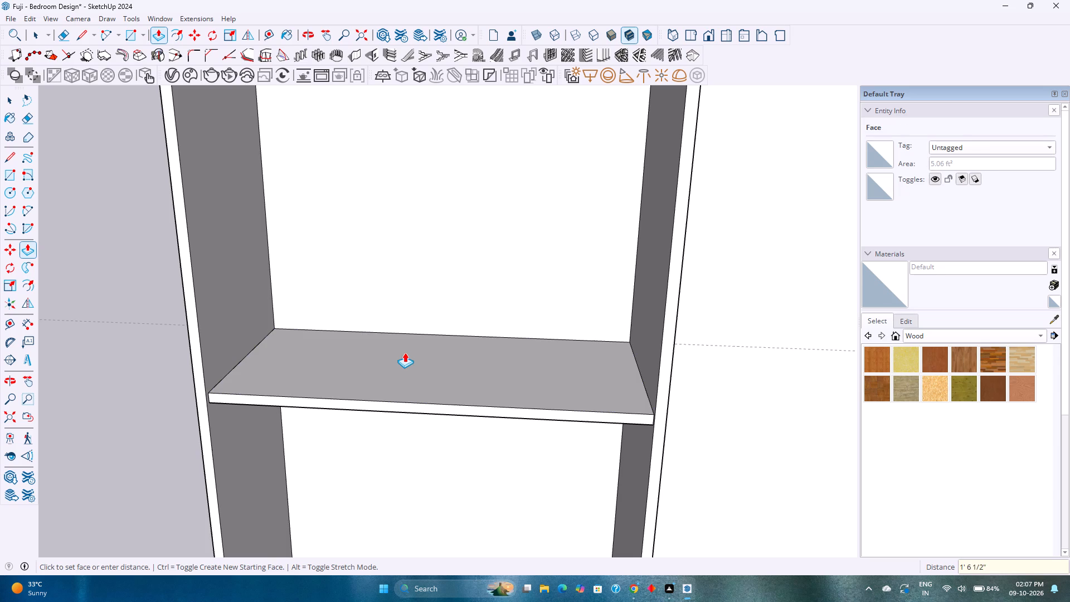
pyautogui.press('space')
# Copy the back vertical edge beside the central divider, above the shelf, 1'2" along the green axis into the compartment.
pyautogui.moveTo(432, 376); pyautogui.dragTo(408, 448, button='middle')
pyautogui.scroll(2, 436, 386)
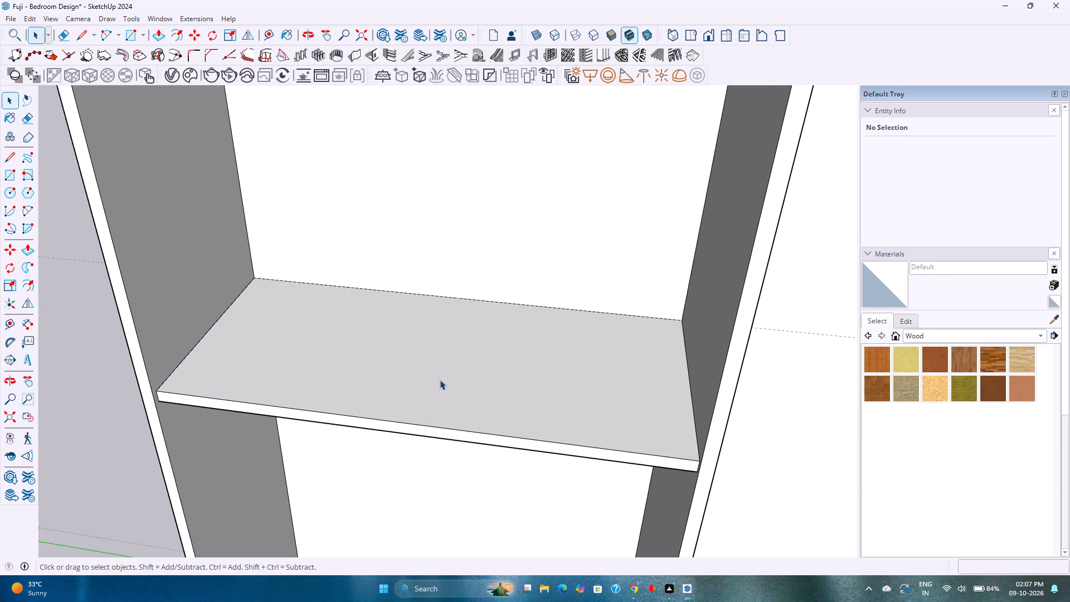
pyautogui.keyDown('shift'); pyautogui.moveTo(443, 375); pyautogui.dragTo(394, 386, button='middle'); pyautogui.keyUp('shift')
pyautogui.moveTo(393, 386); pyautogui.dragTo(449, 344, button='middle')
pyautogui.scroll(-4, 453, 342)
pyautogui.keyDown('shift'); pyautogui.moveTo(453, 342); pyautogui.dragTo(453, 344, button='middle'); pyautogui.keyUp('shift')
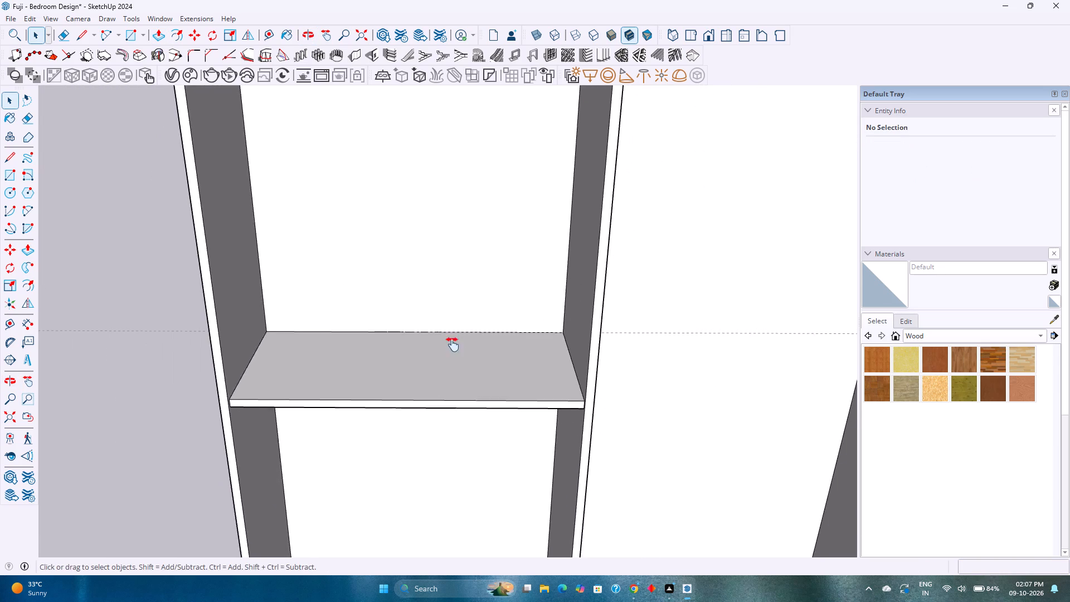
pyautogui.keyDown('shift'); pyautogui.moveTo(453, 344); pyautogui.dragTo(443, 411, button='middle'); pyautogui.keyUp('shift')
pyautogui.moveTo(436, 414); pyautogui.dragTo(441, 356, button='middle')
pyautogui.keyDown('shift'); pyautogui.scroll(-1, 444, 343); pyautogui.keyUp('shift')
pyautogui.keyDown('shift'); pyautogui.moveTo(444, 343); pyautogui.dragTo(444, 409, button='middle'); pyautogui.keyUp('shift')
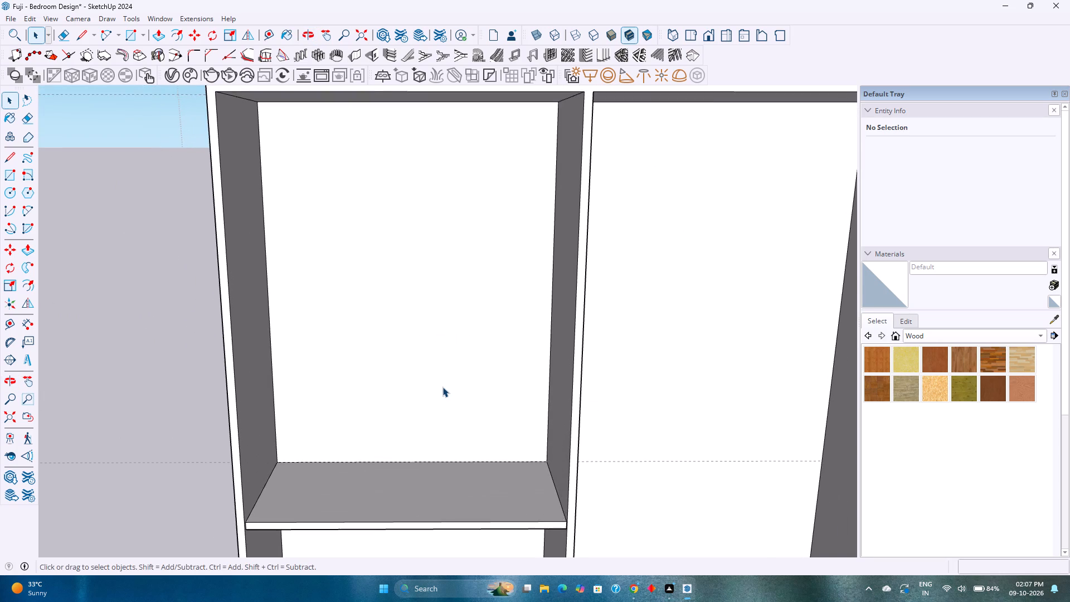
pyautogui.scroll(-2, 442, 387)
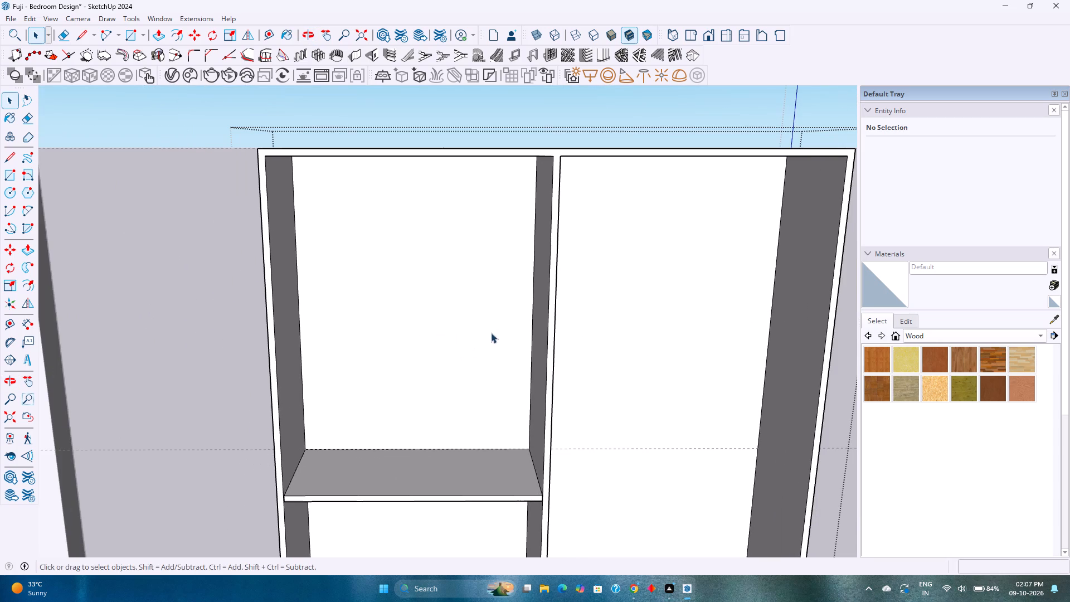
pyautogui.moveTo(503, 347); pyautogui.dragTo(558, 363, button='middle')
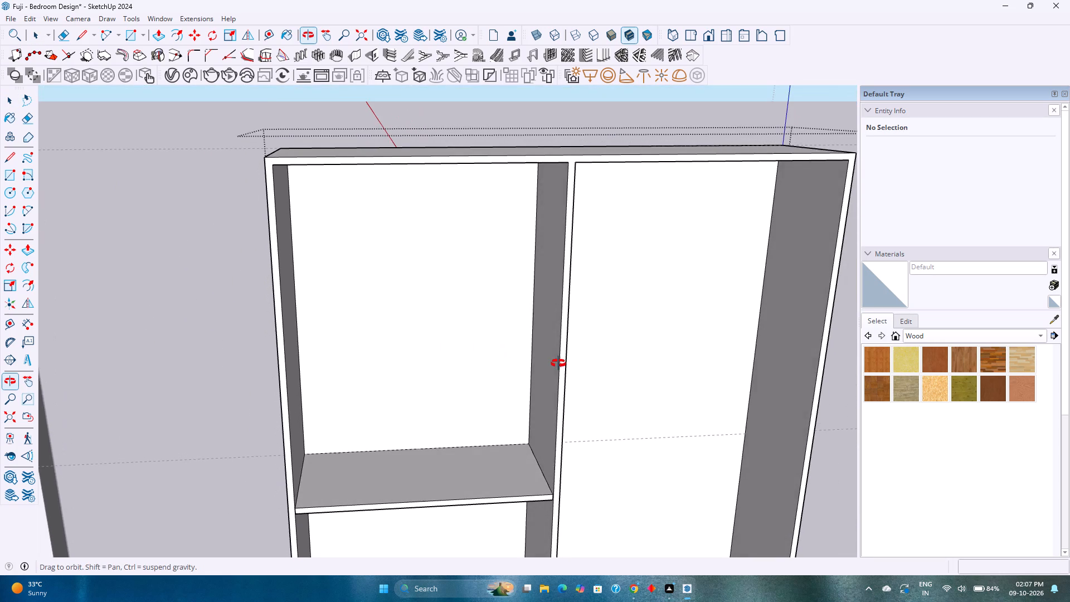
pyautogui.moveTo(558, 363); pyautogui.dragTo(567, 365, button='middle')
pyautogui.scroll(3, 534, 392)
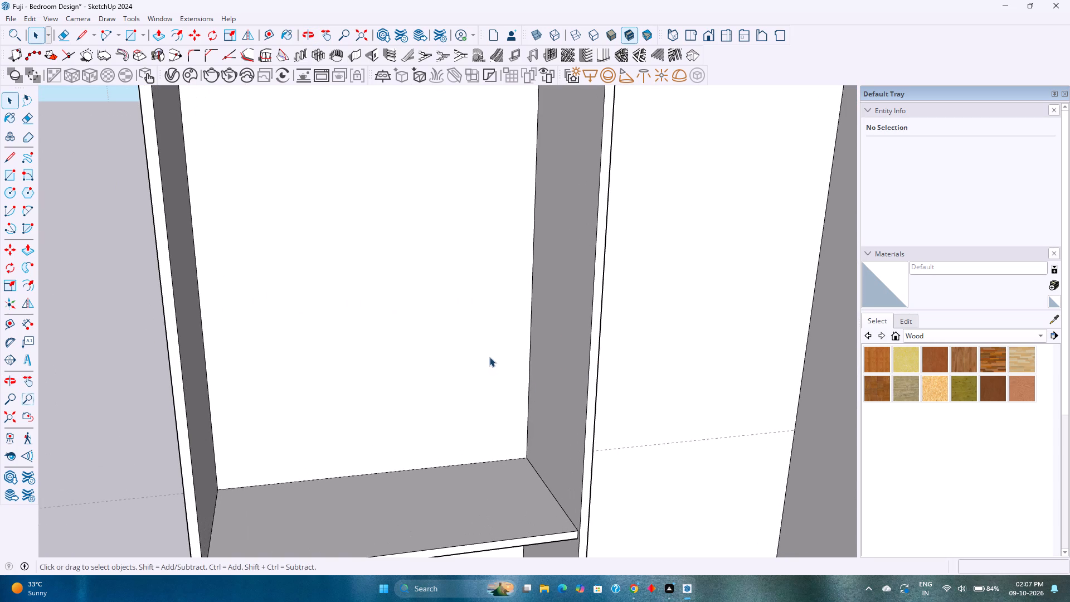
pyautogui.click(531, 319)
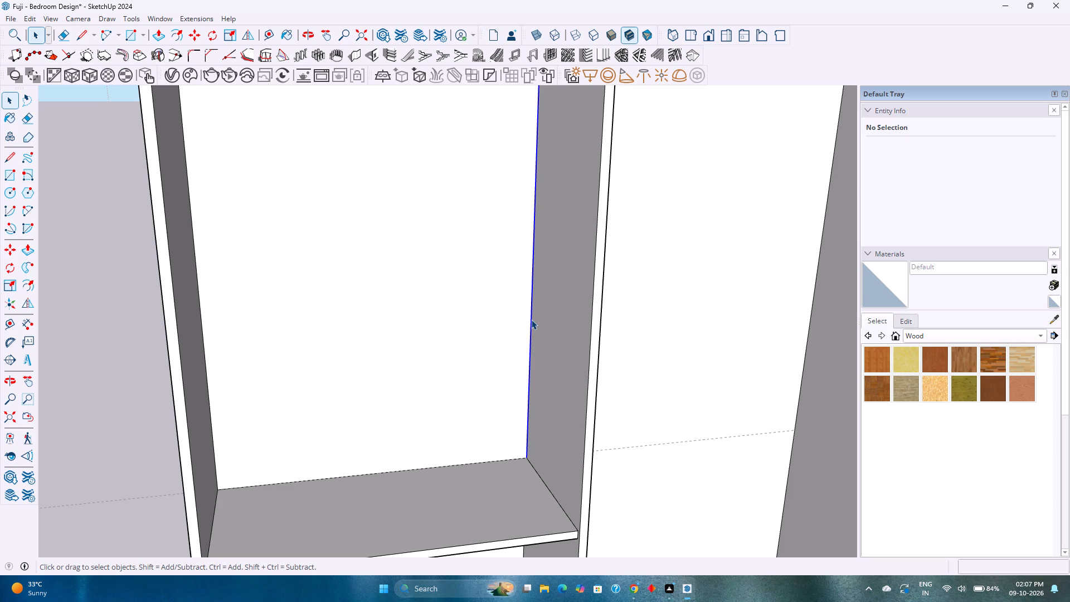
pyautogui.press('m')
pyautogui.click(531, 319)
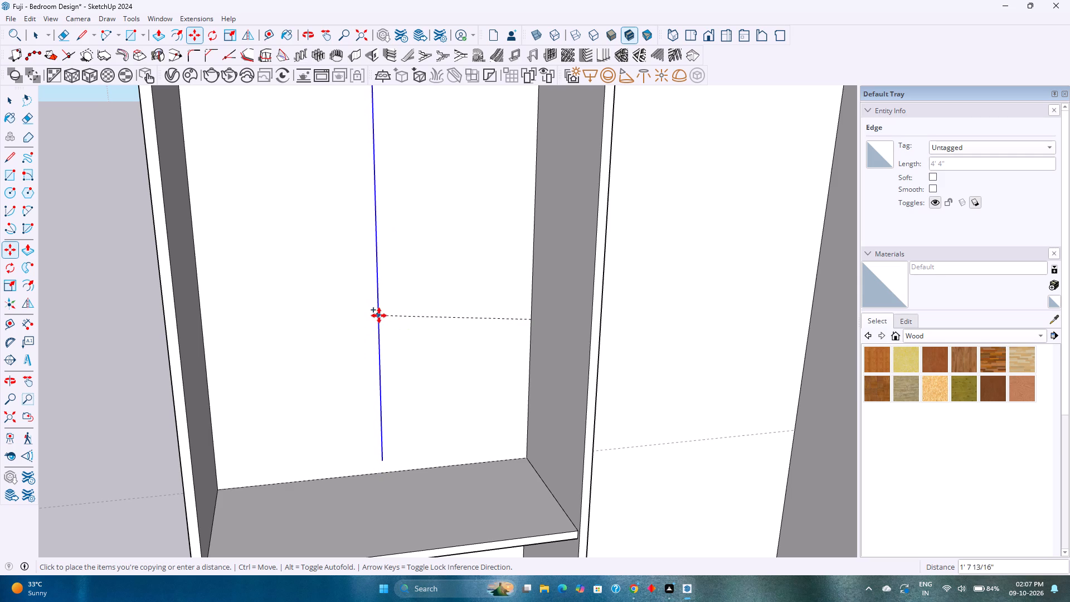
pyautogui.press('Left')
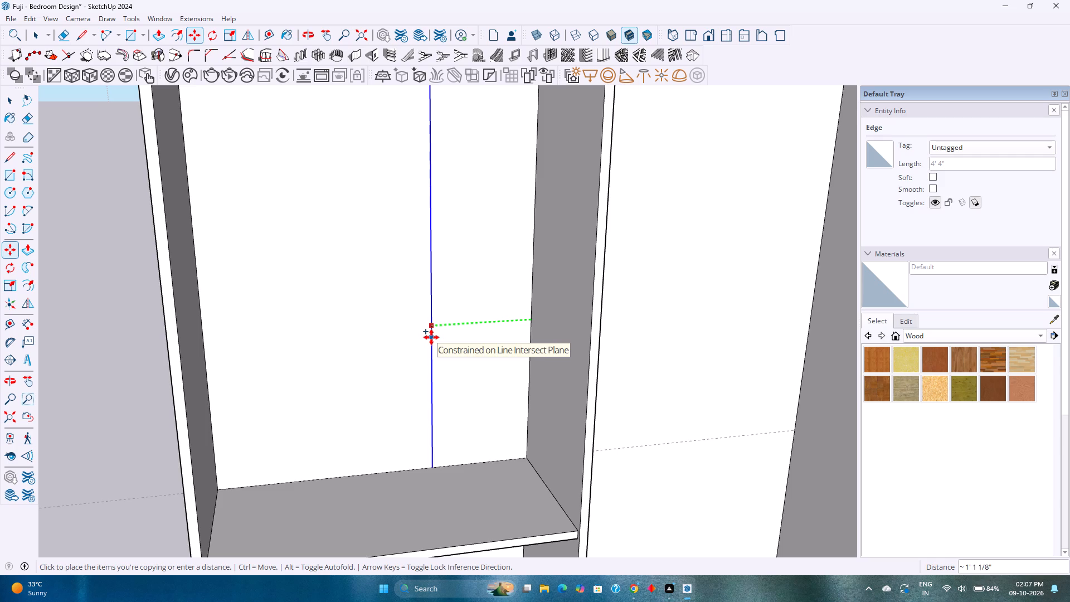
pyautogui.press('1')
pyautogui.write("'2")
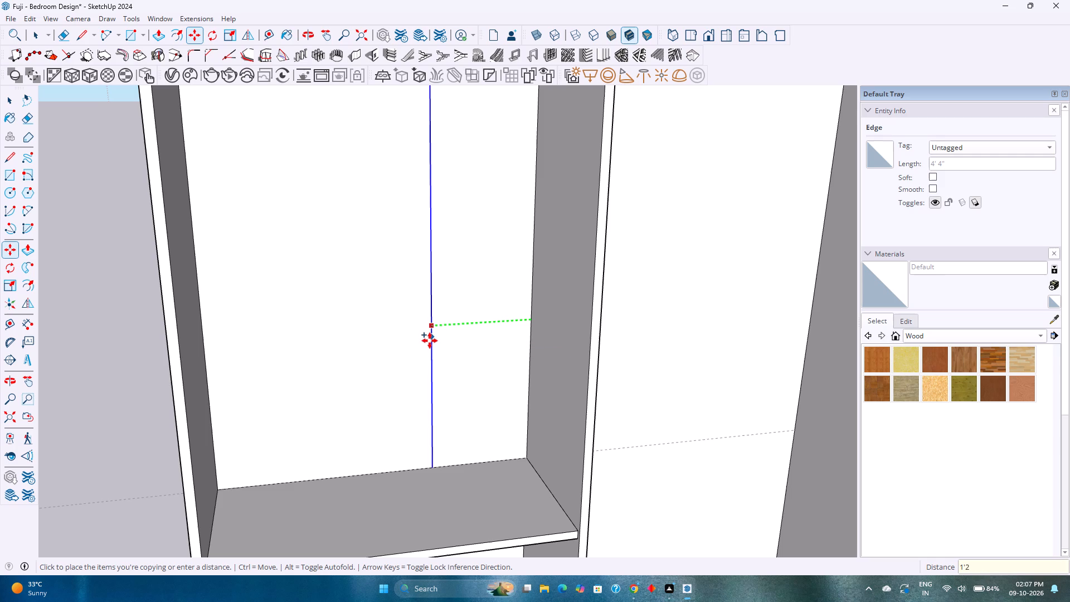
pyautogui.hotkey('shift', '"')
pyautogui.press('Return')
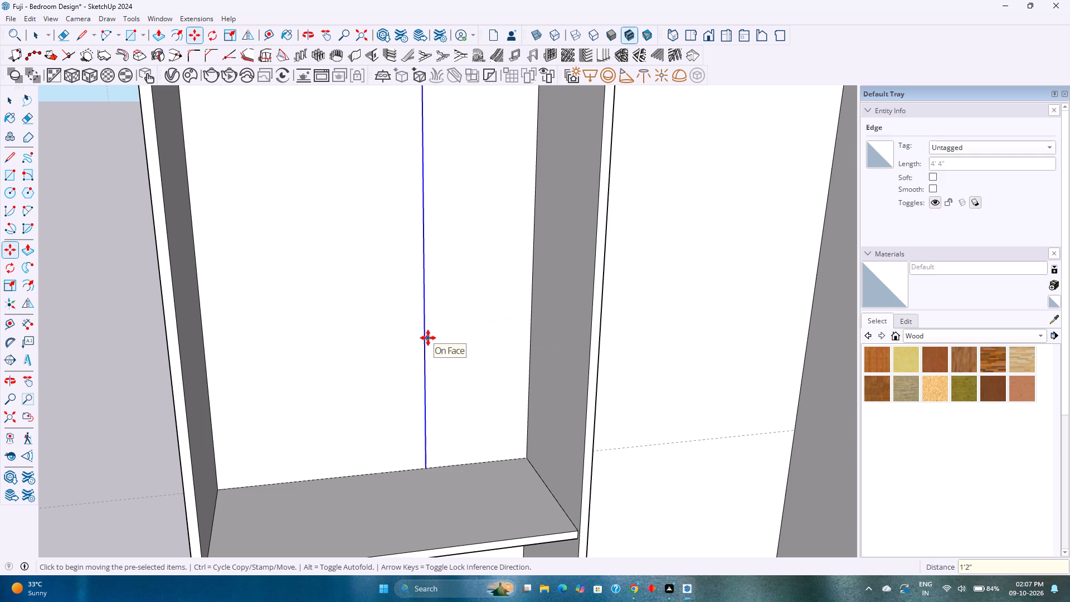
# Copy the new vertical line 1" further along the green axis to outline a partition.
pyautogui.click(425, 338)
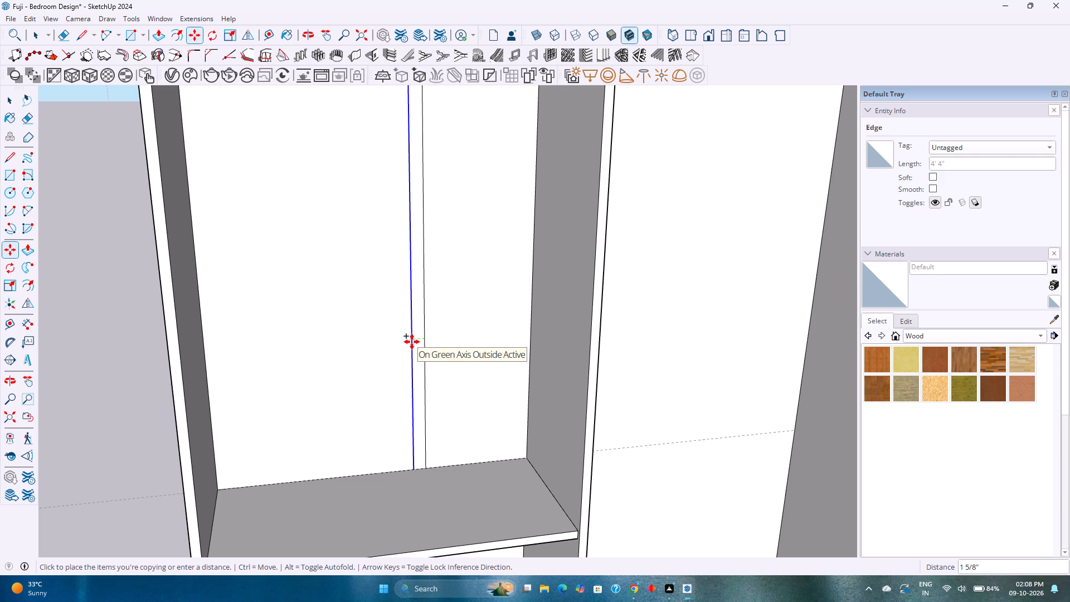
pyautogui.press('Left')
pyautogui.press('1')
pyautogui.press('Return')
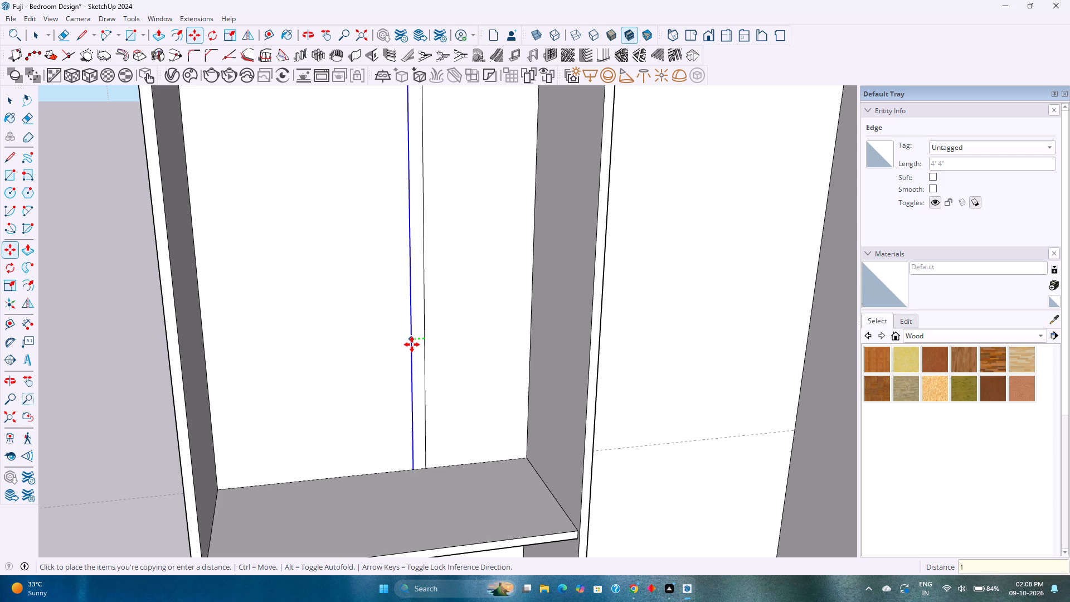
# Push/Pull the 1" vertical strip forward 1'6 1/2" to form a partition above the shelf, flush with the shelf's front.
pyautogui.press('p')
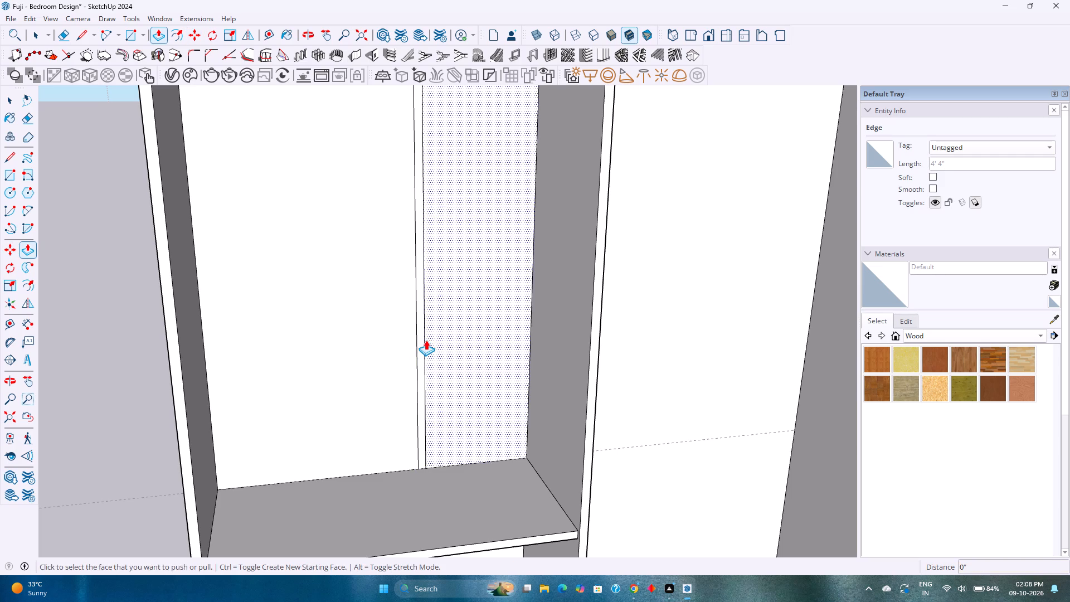
pyautogui.click(421, 342)
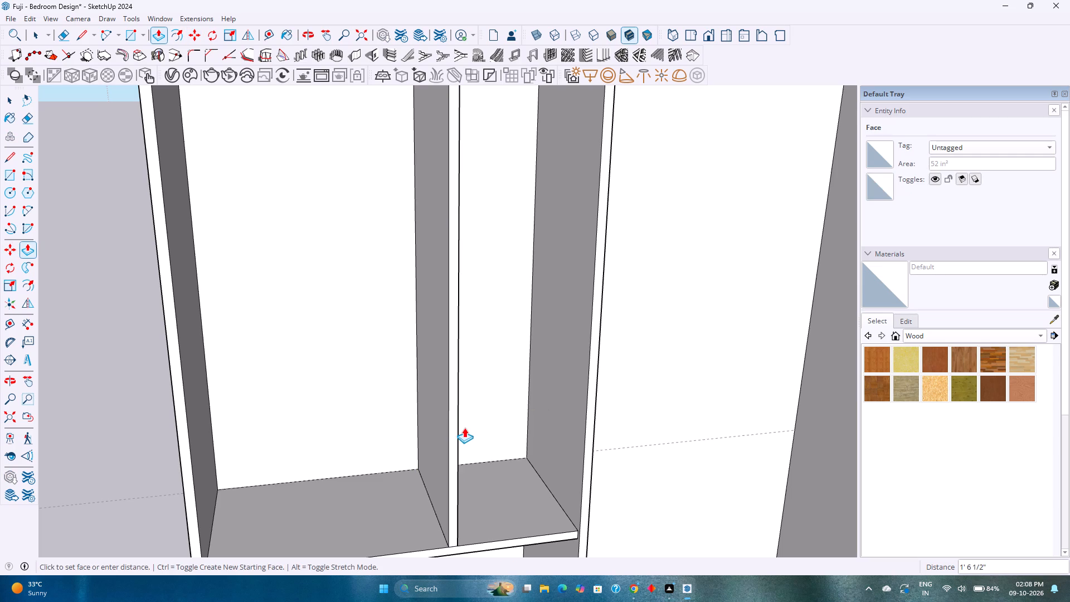
pyautogui.click(464, 428)
# Erase the short edge where the partition's front face meets the shelf's front face.
pyautogui.scroll(-2, 463, 455)
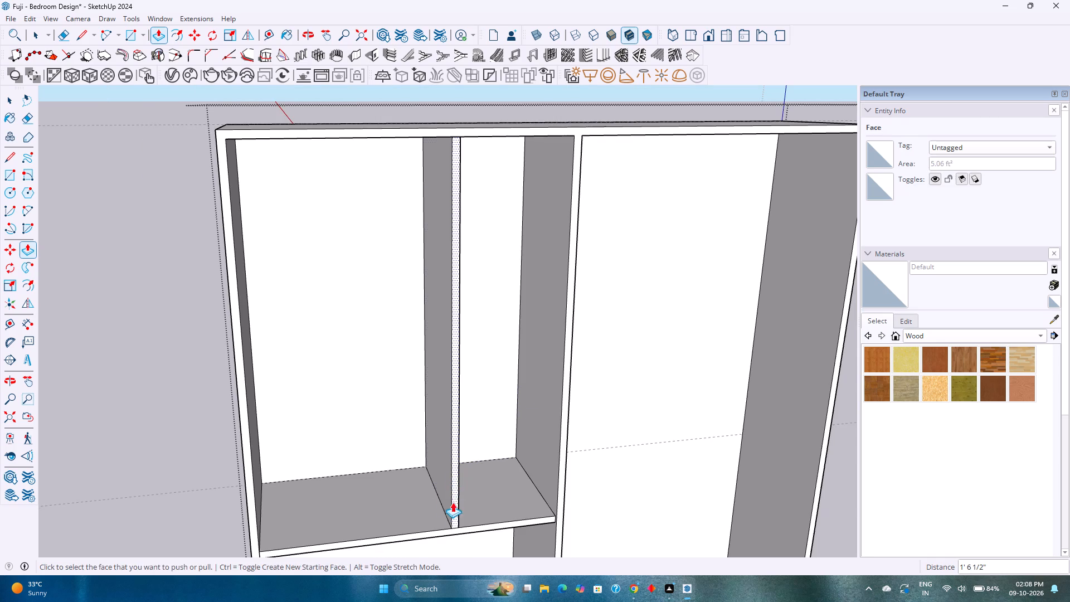
pyautogui.press('e')
pyautogui.scroll(10, 468, 532)
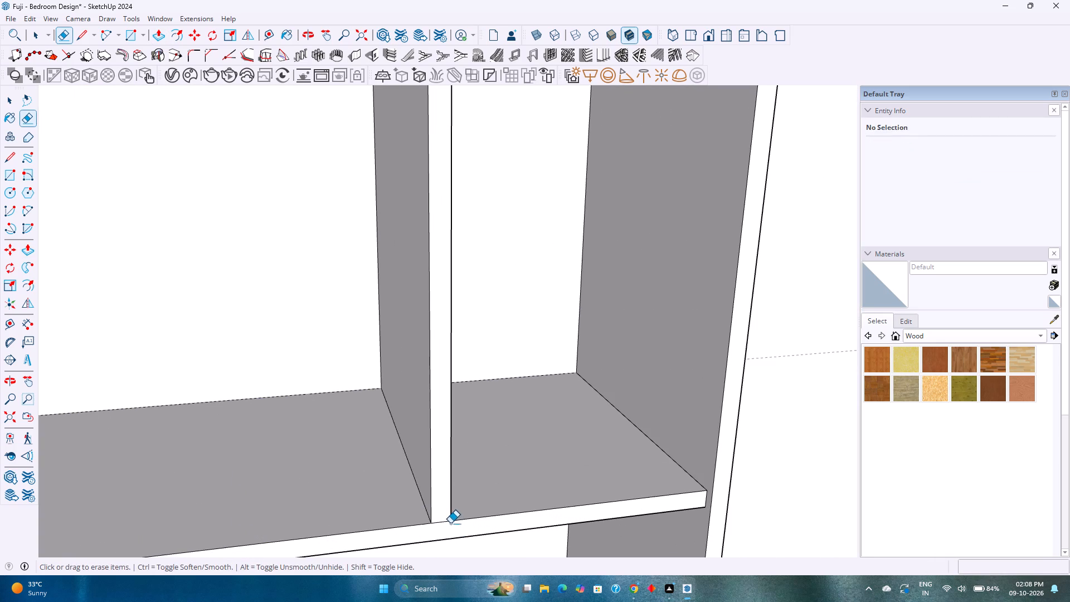
pyautogui.click(443, 521)
pyautogui.scroll(-6, 443, 521)
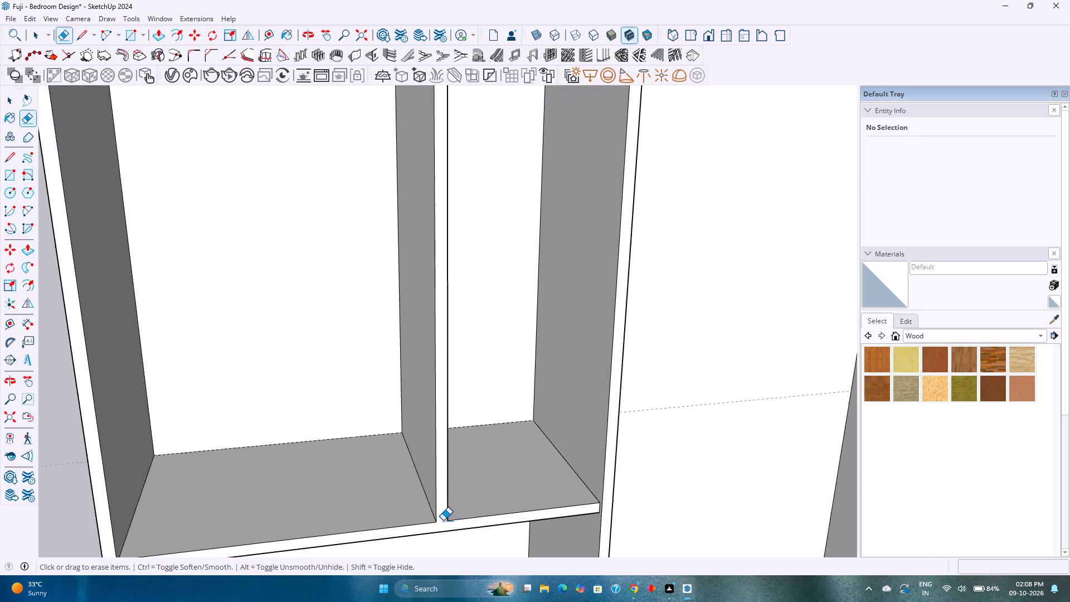
# Place a vertical guide on the partition's side face away from the central divider, 9 1/4" from its front edge at mid-depth.
pyautogui.scroll(-5, 443, 521)
pyautogui.keyDown('shift'); pyautogui.moveTo(433, 319); pyautogui.dragTo(471, 402, button='middle'); pyautogui.keyUp('shift')
pyautogui.scroll(2, 469, 357)
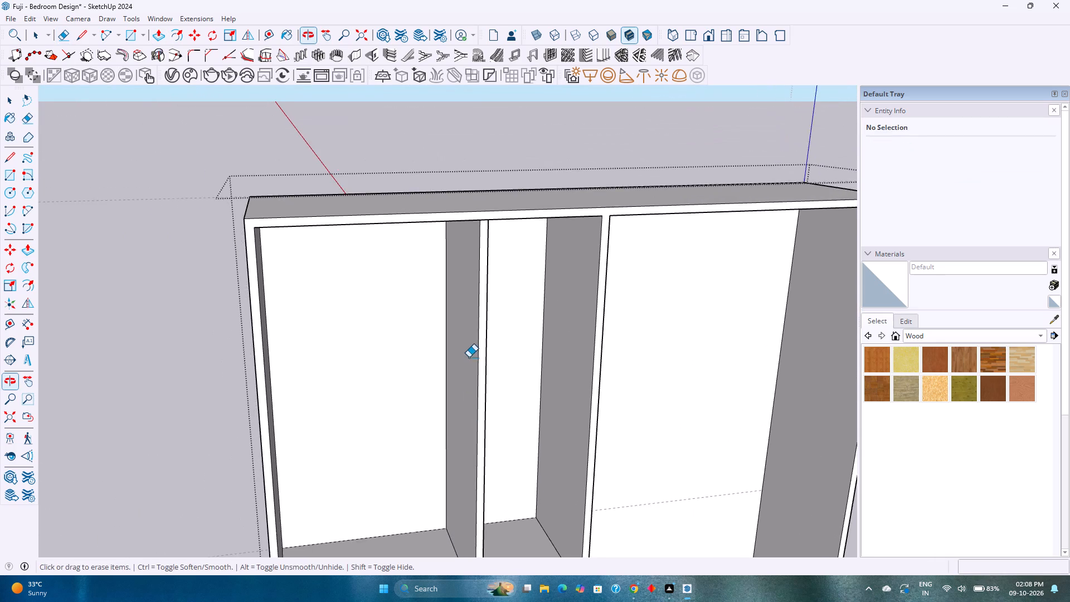
pyautogui.scroll(2, 469, 357)
pyautogui.moveTo(469, 357); pyautogui.dragTo(560, 329, button='middle')
pyautogui.scroll(2, 484, 161)
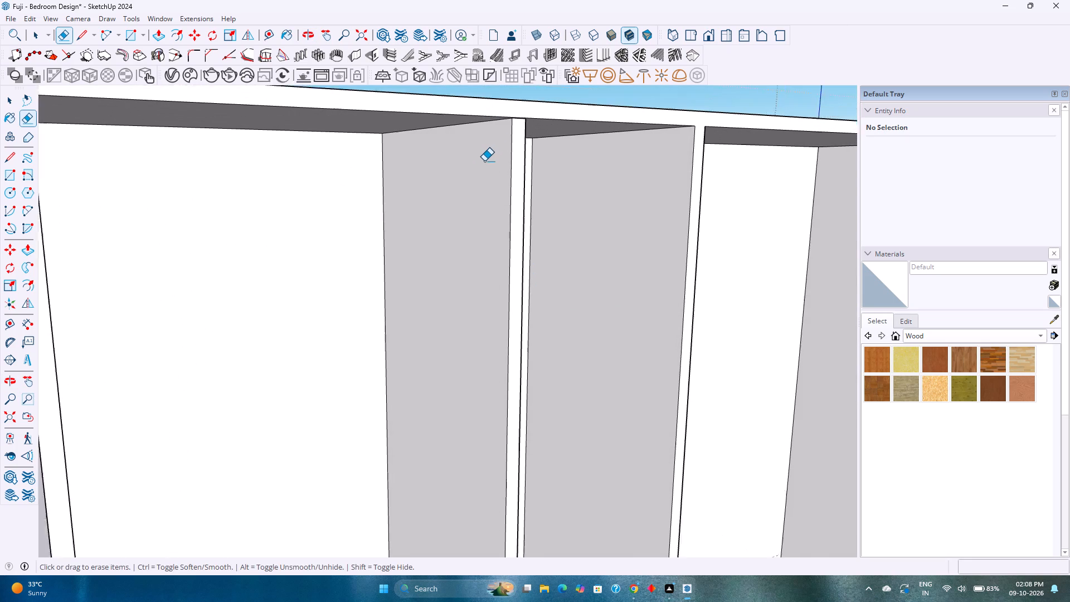
pyautogui.scroll(5, 484, 161)
pyautogui.moveTo(488, 156); pyautogui.dragTo(544, 156, button='middle')
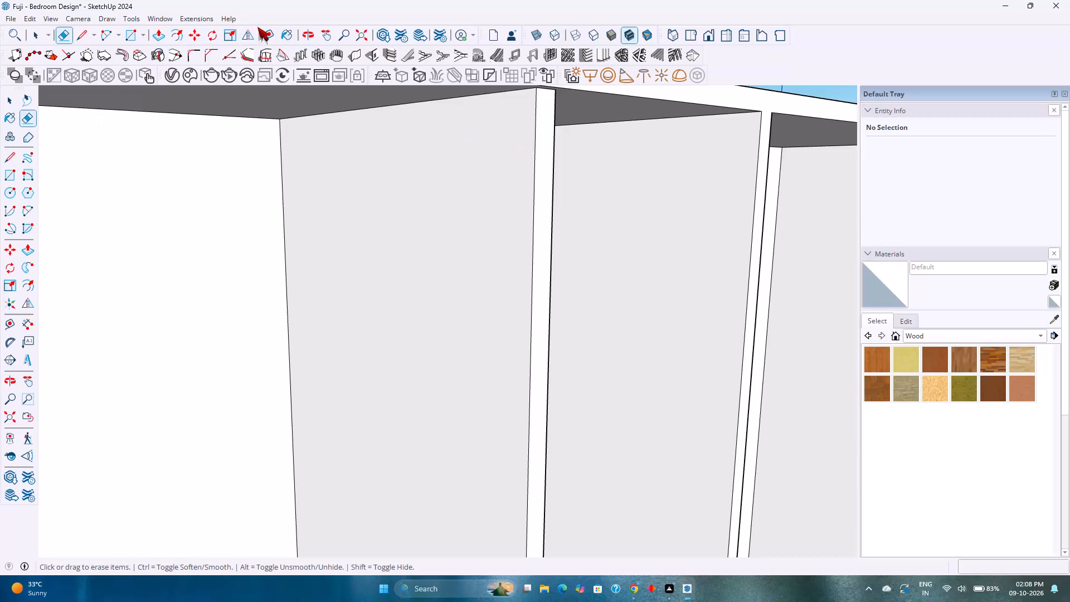
pyautogui.click(263, 32)
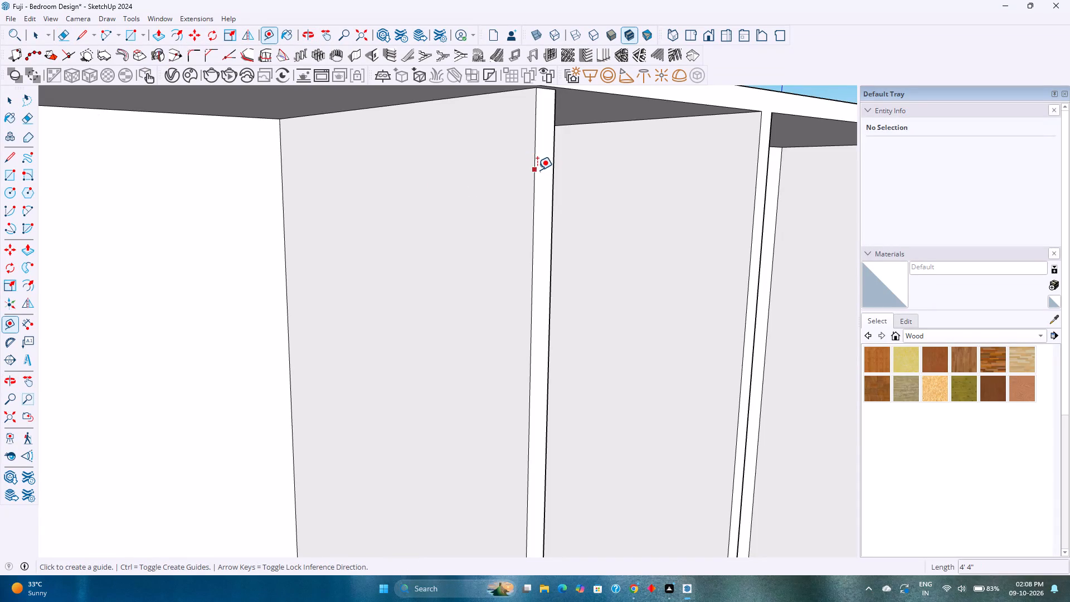
pyautogui.click(536, 170)
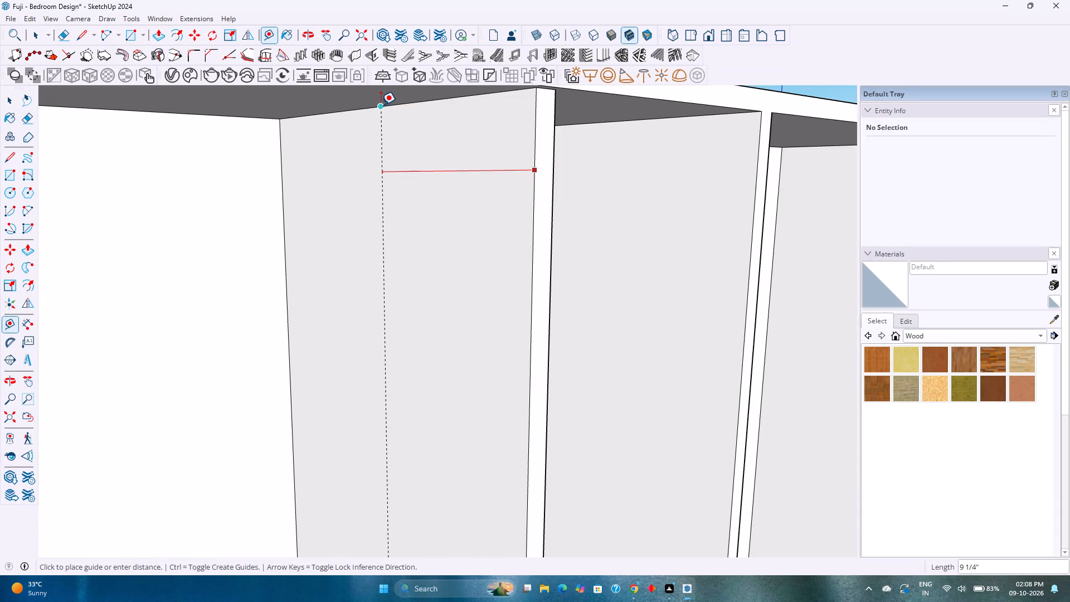
pyautogui.click(381, 105)
# Place a horizontal guide 3" below the partition's top edge on the same side face.
pyautogui.click(405, 105)
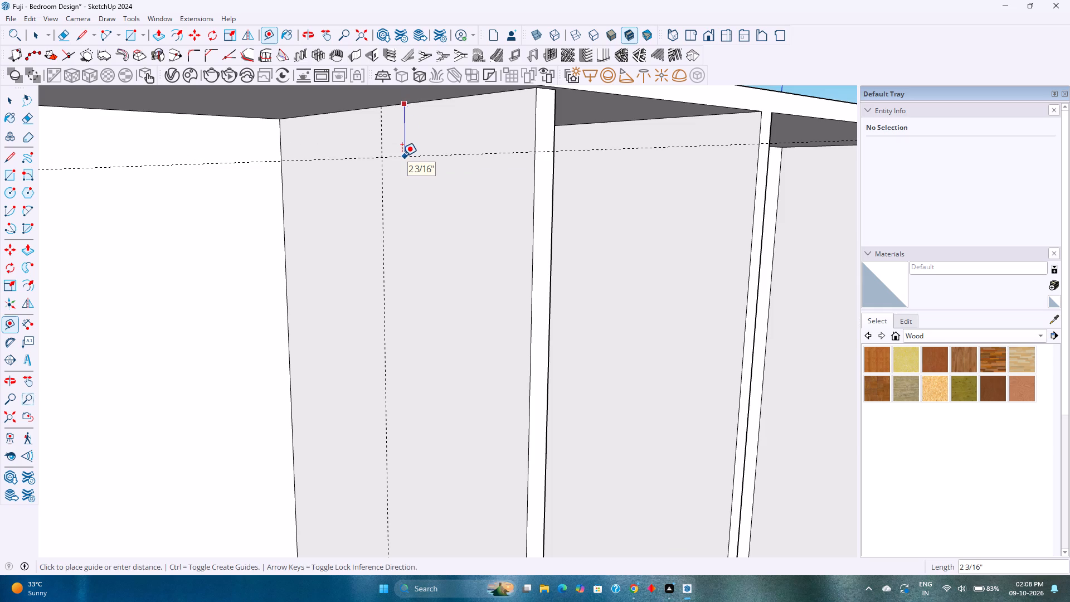
pyautogui.press('3')
pyautogui.press('Return')
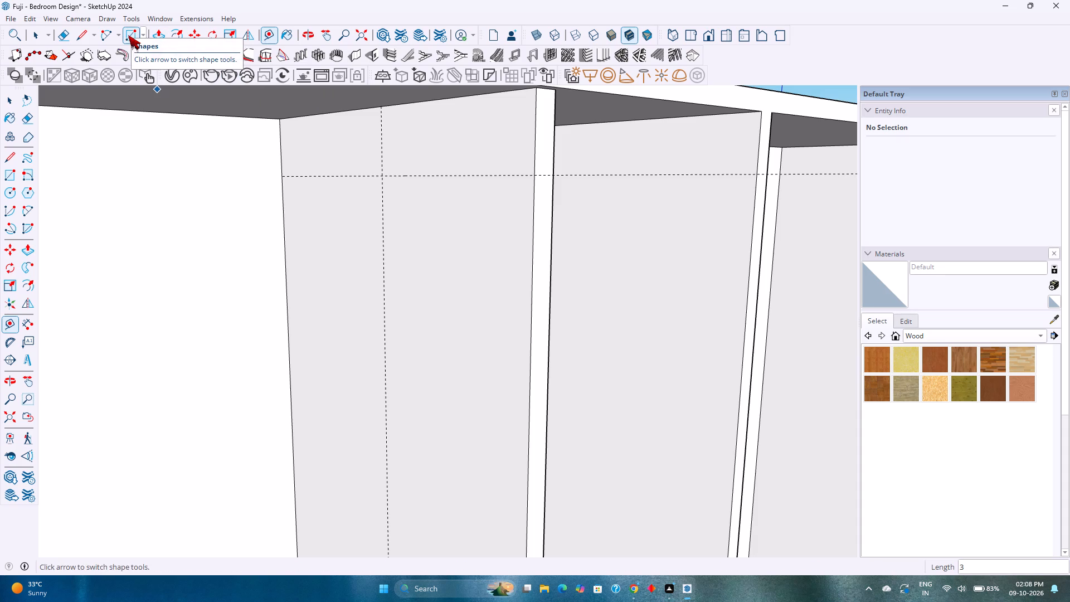
# Draw a circle with a 0.5" radius centred where the two guides cross on the partition.
pyautogui.press('c')
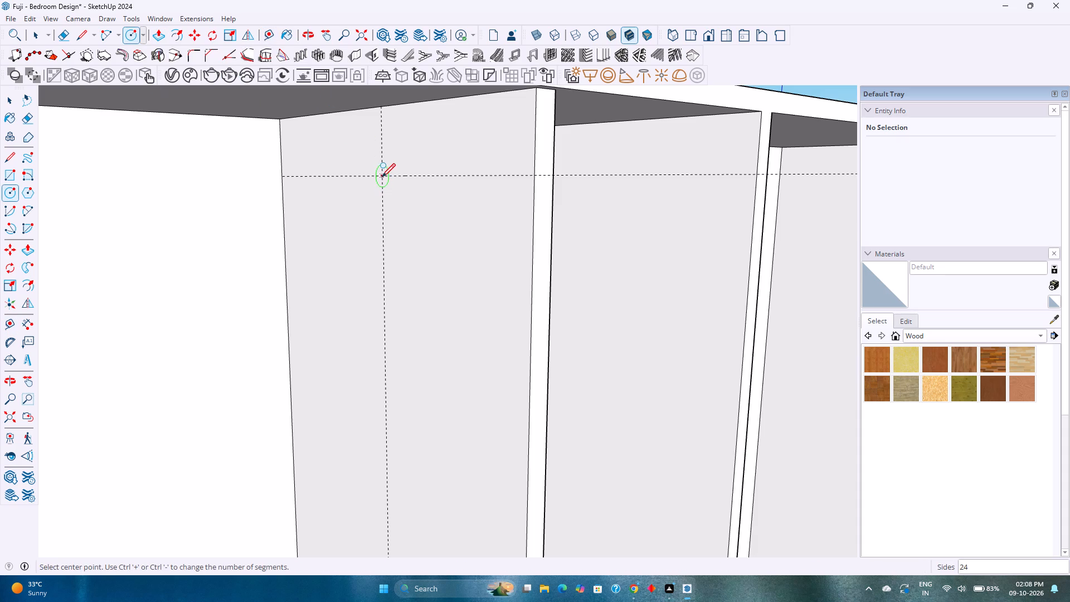
pyautogui.click(382, 176)
pyautogui.write('0.5')
pyautogui.press('Return')
pyautogui.press('space')
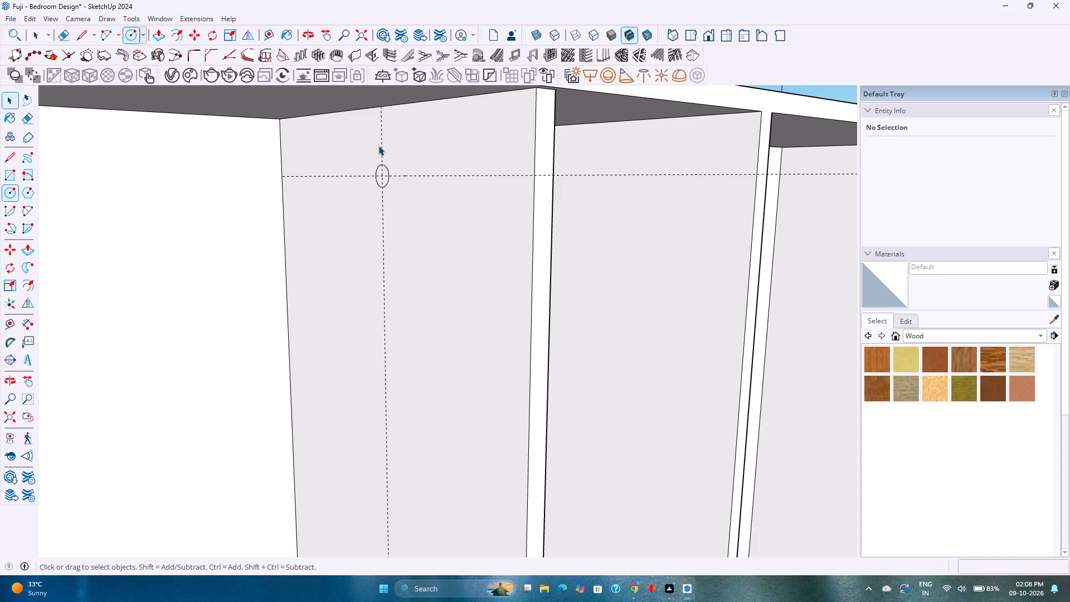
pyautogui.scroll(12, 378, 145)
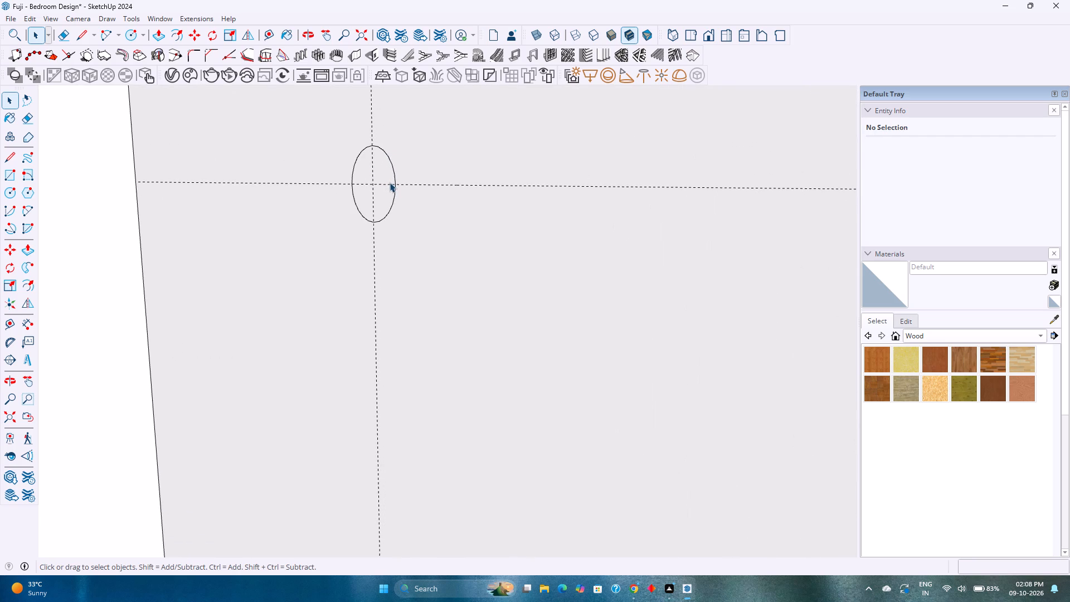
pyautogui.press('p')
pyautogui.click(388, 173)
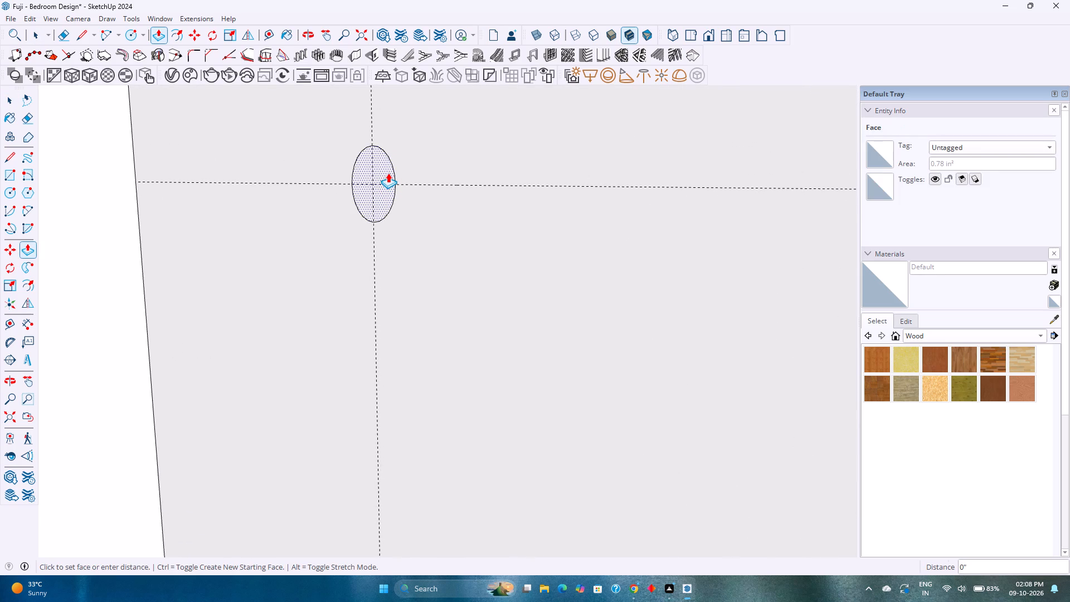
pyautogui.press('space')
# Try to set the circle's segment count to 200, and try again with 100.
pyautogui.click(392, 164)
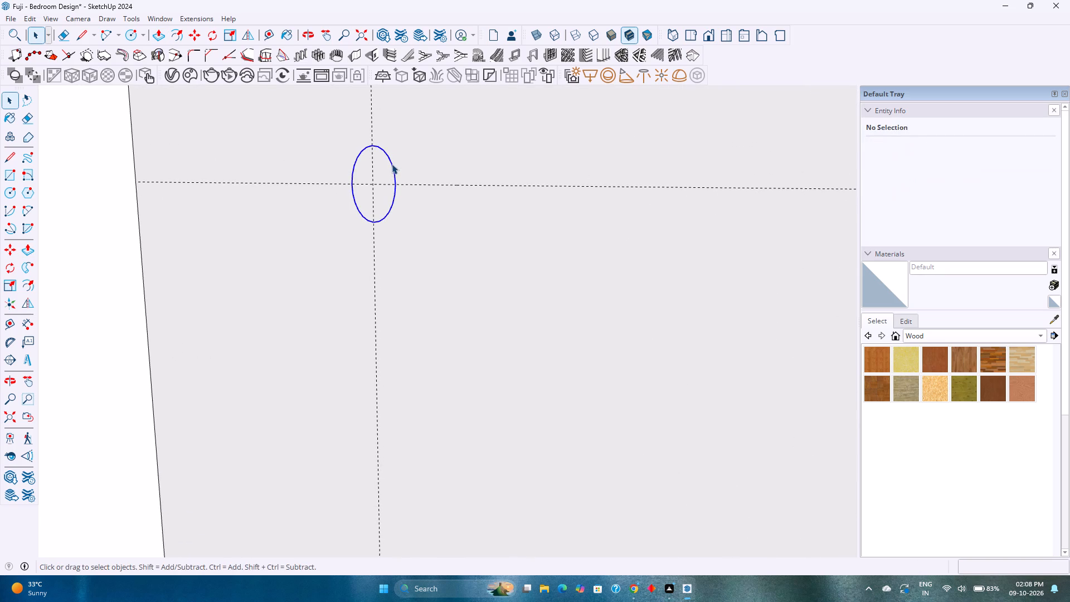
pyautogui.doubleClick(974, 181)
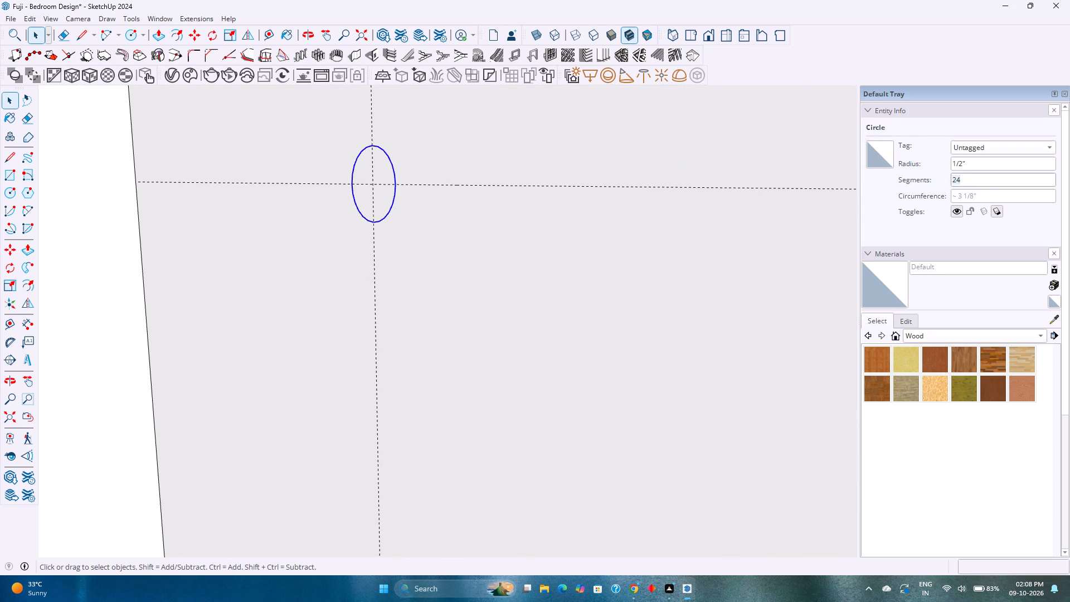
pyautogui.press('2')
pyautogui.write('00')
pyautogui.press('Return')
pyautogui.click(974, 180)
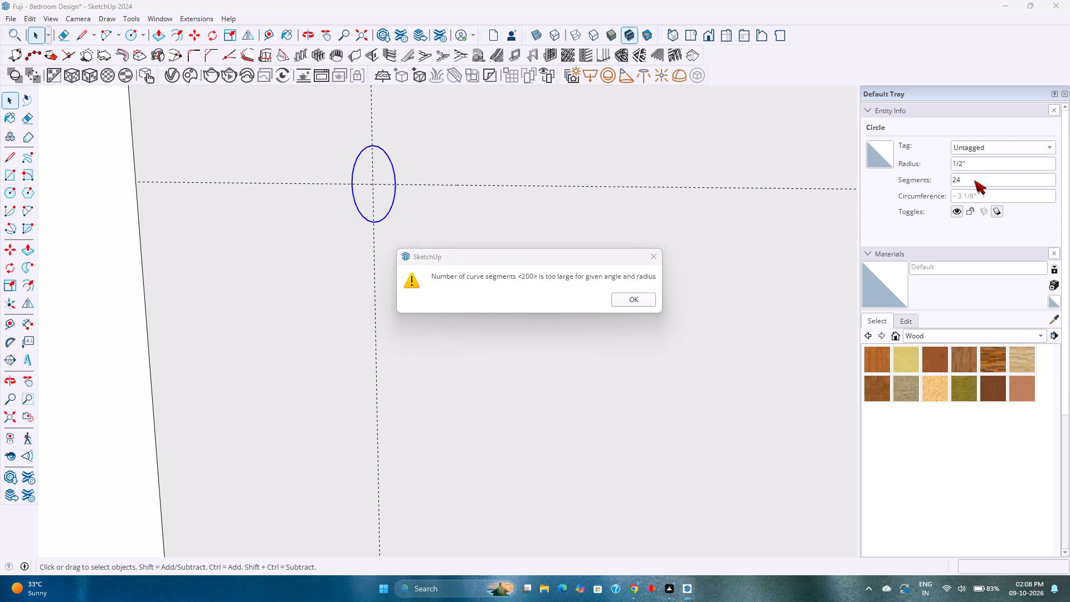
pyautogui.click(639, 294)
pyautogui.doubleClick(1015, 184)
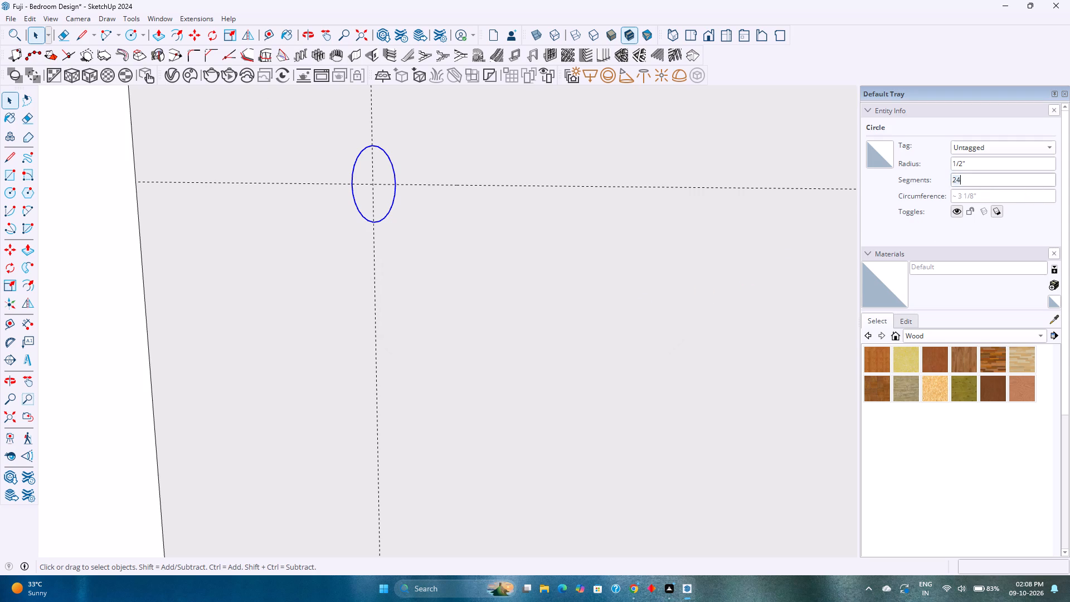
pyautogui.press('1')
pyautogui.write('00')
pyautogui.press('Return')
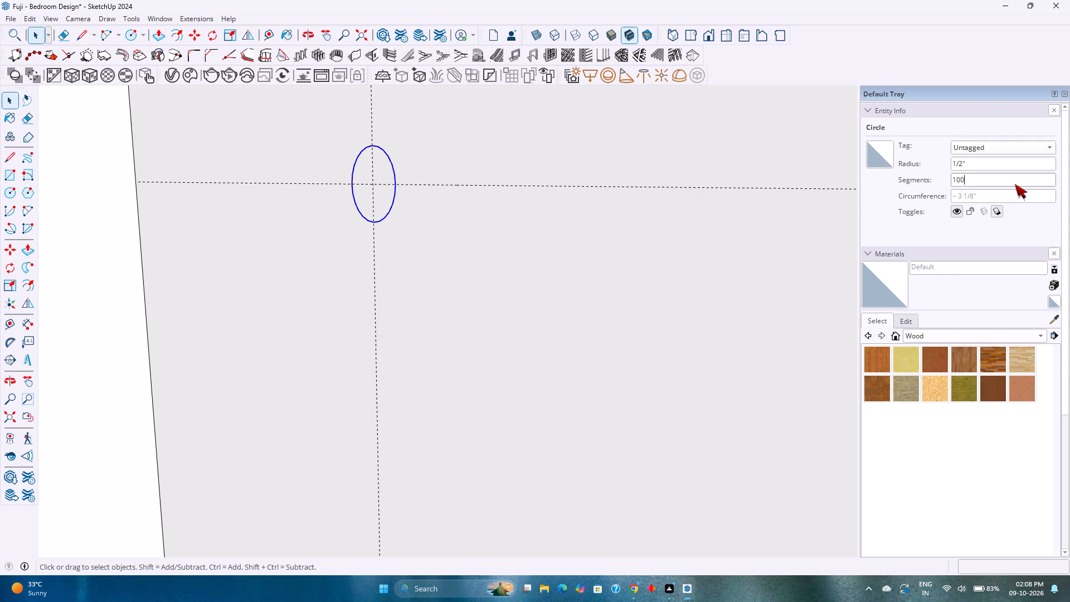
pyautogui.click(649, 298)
# Set the circle's segment count to 60.
pyautogui.doubleClick(1013, 185)
pyautogui.press('6')
pyautogui.press('0')
pyautogui.press('Return')
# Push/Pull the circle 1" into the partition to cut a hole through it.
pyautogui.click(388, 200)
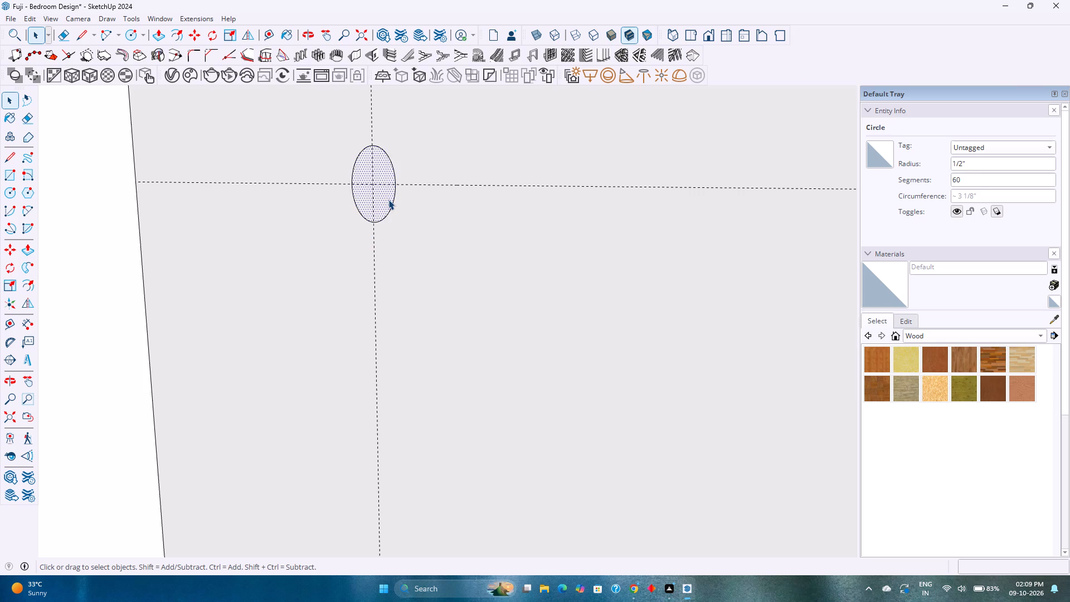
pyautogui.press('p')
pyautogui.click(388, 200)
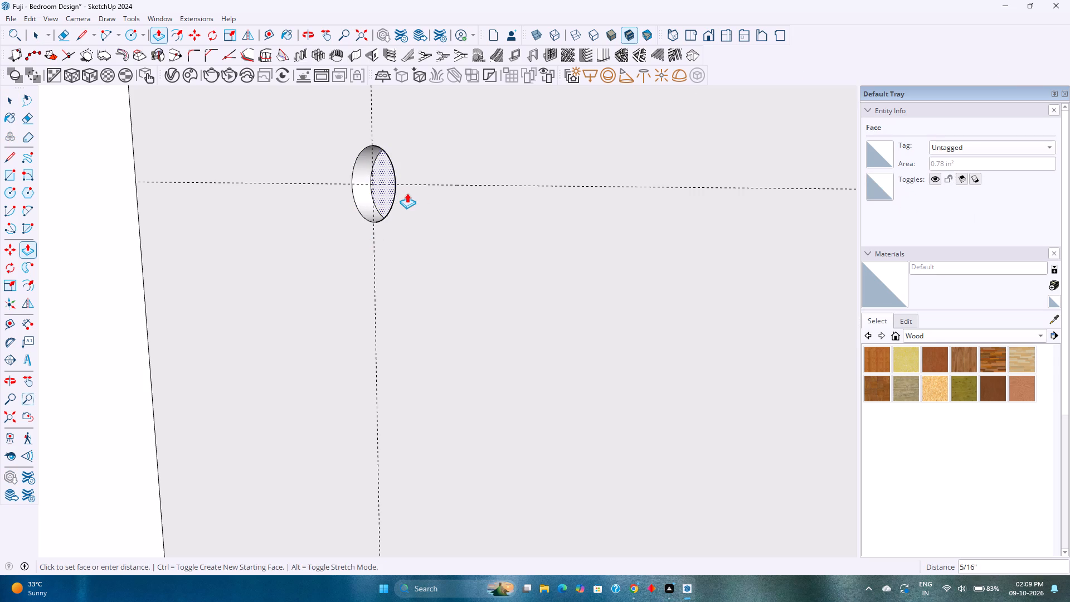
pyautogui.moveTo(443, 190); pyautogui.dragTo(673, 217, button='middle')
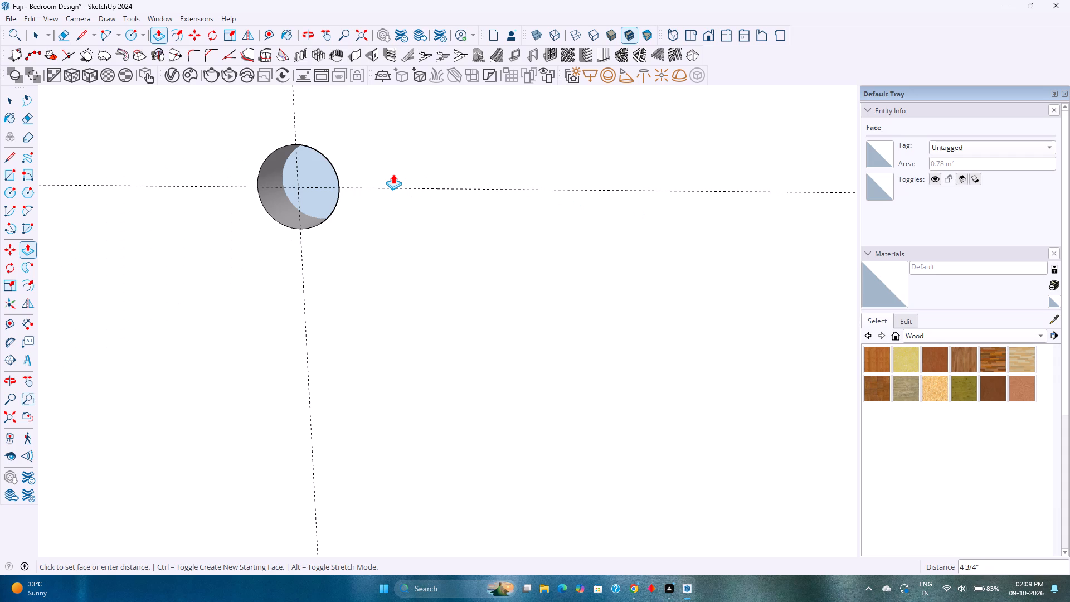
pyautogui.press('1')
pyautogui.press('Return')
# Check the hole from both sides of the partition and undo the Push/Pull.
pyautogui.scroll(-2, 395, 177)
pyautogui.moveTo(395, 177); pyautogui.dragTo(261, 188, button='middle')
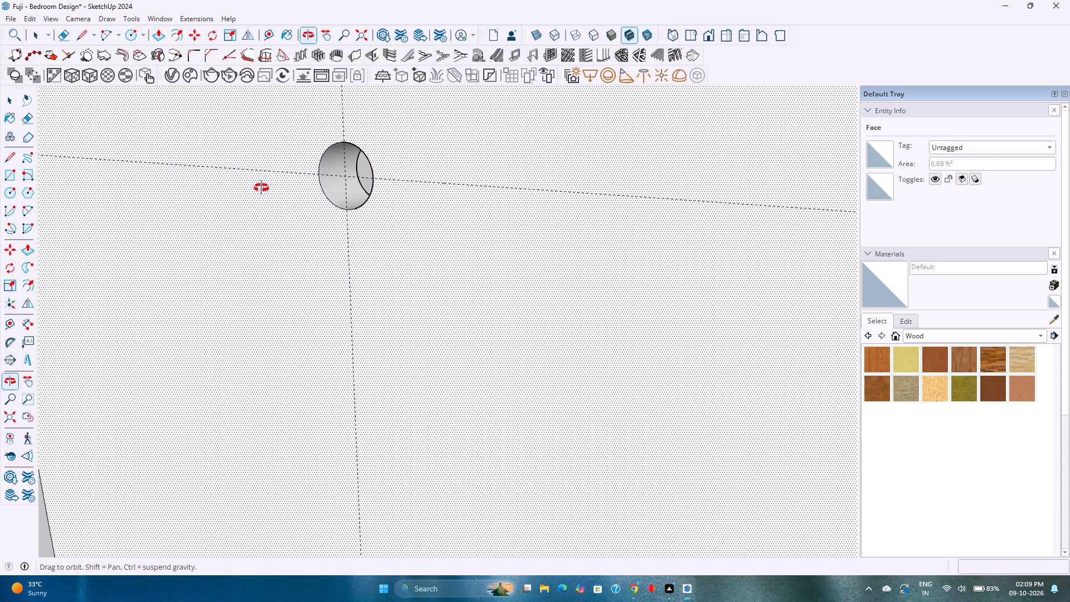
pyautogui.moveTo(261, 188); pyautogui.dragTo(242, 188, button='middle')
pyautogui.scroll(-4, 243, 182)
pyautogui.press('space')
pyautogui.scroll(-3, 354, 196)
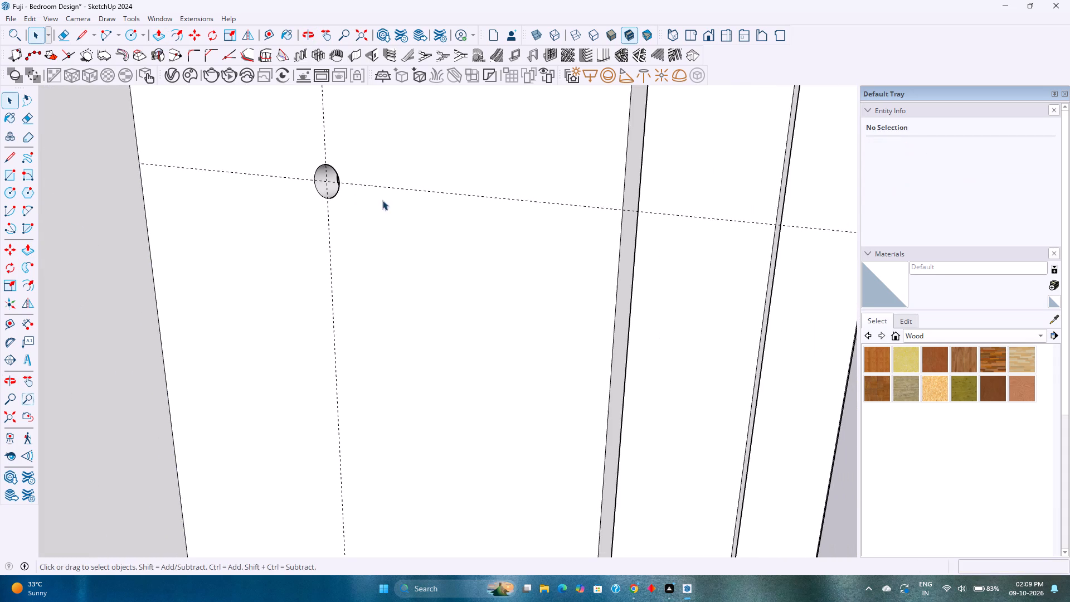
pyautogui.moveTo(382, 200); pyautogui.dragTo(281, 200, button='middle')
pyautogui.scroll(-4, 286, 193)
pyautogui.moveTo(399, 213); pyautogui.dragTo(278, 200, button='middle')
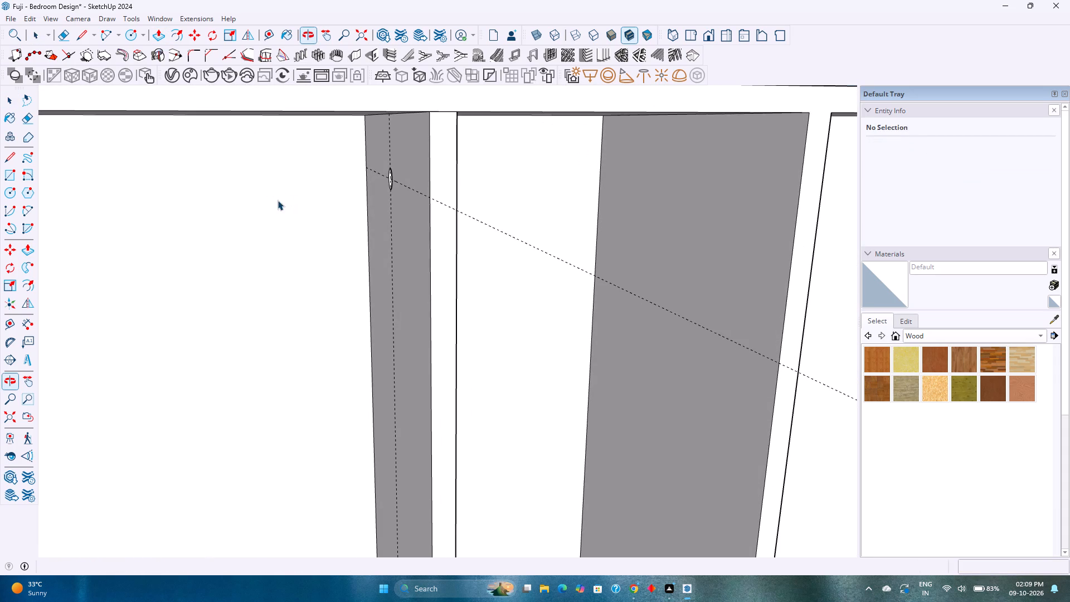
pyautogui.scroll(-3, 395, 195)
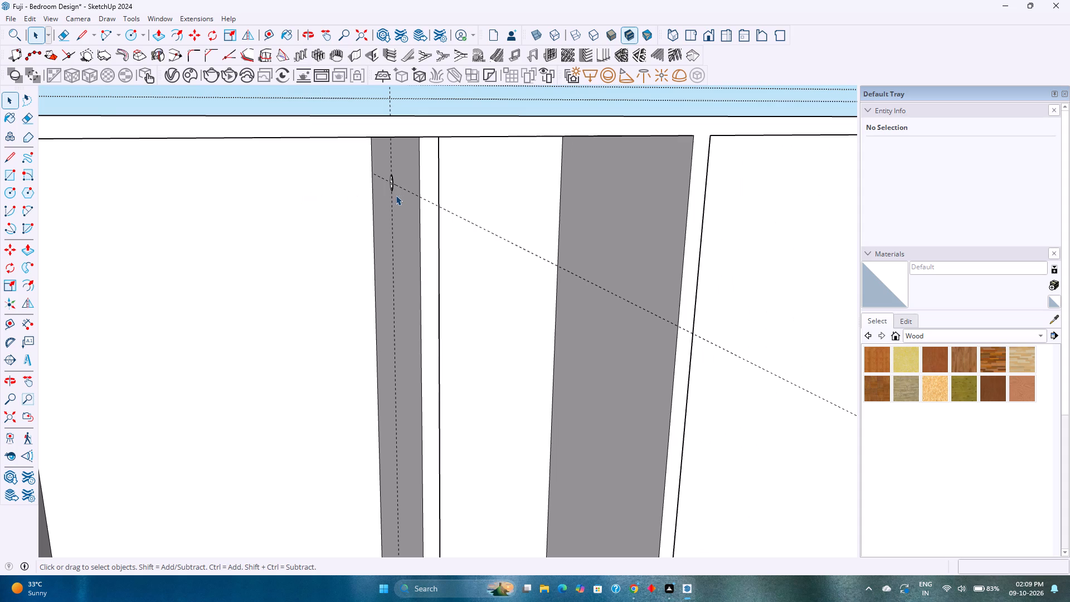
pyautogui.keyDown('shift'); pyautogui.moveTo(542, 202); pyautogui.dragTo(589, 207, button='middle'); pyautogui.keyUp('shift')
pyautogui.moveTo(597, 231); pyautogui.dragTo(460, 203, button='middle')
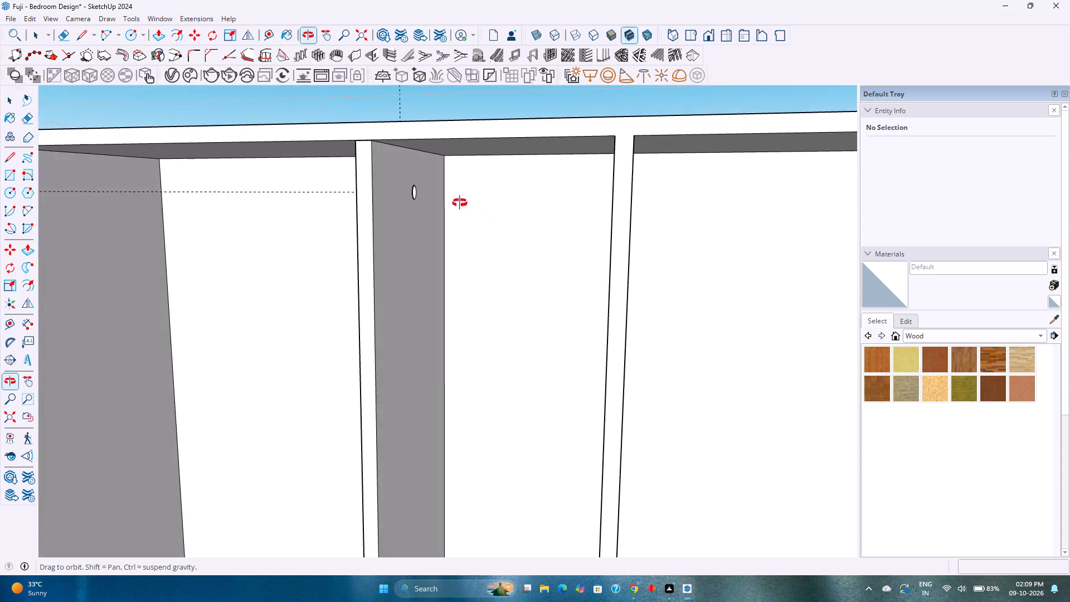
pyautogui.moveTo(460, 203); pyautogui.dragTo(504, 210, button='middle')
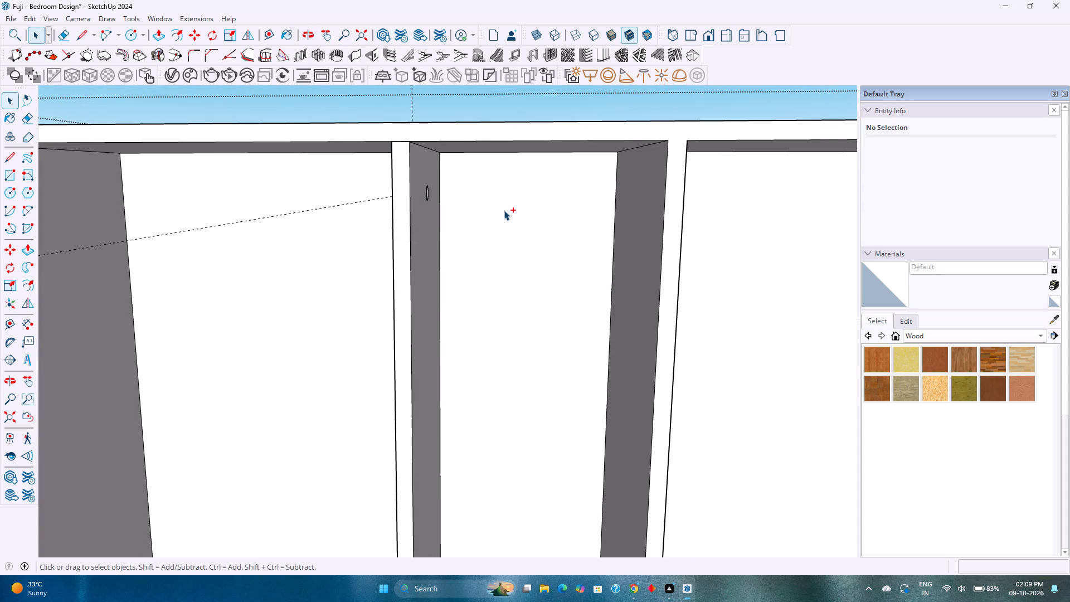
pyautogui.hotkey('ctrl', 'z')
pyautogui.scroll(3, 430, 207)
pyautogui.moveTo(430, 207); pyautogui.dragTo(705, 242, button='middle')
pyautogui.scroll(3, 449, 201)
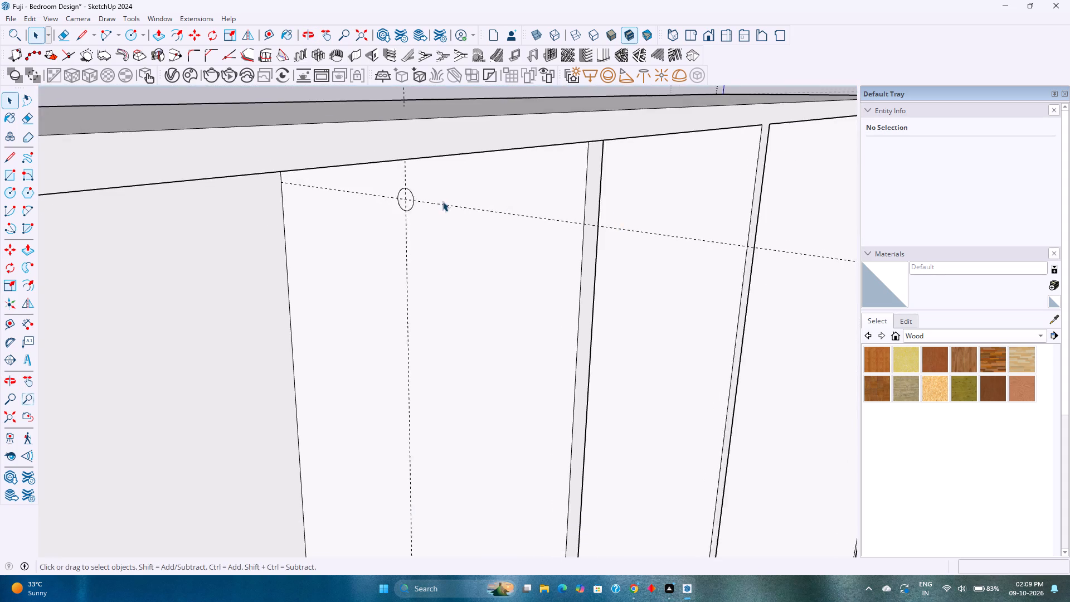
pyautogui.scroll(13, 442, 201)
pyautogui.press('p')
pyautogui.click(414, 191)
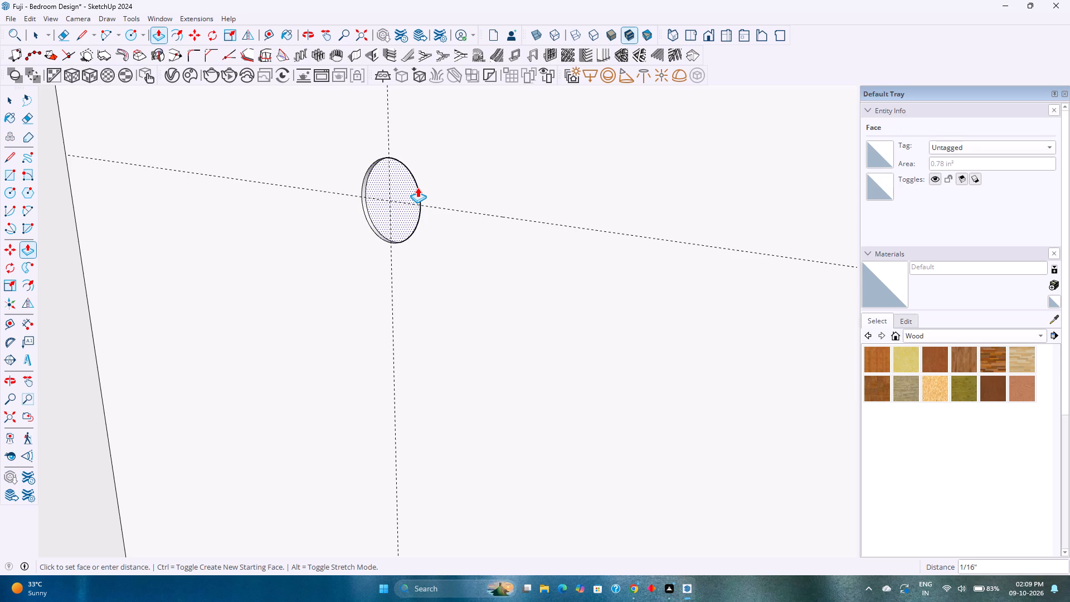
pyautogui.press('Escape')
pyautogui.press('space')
# Copy the circle's face and edge 2' 1 1/2" along the green axis from the partition to the wardrobe's opposite side panel.
pyautogui.doubleClick(408, 190)
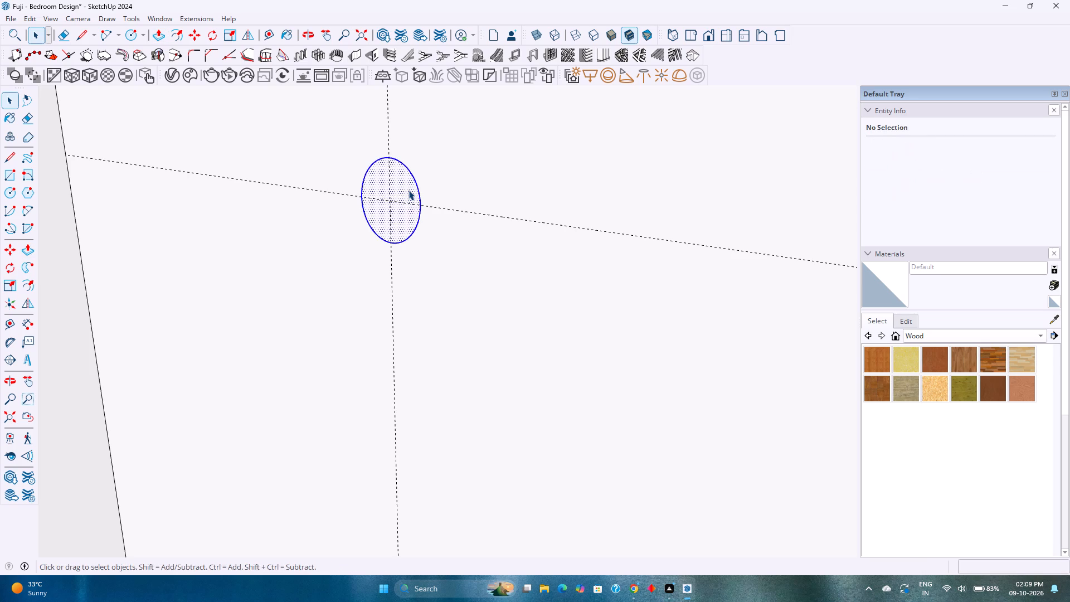
pyautogui.press('m')
pyautogui.scroll(-10, 402, 194)
pyautogui.scroll(1, 402, 194)
pyautogui.scroll(-2, 402, 194)
pyautogui.moveTo(402, 194); pyautogui.dragTo(349, 186, button='middle')
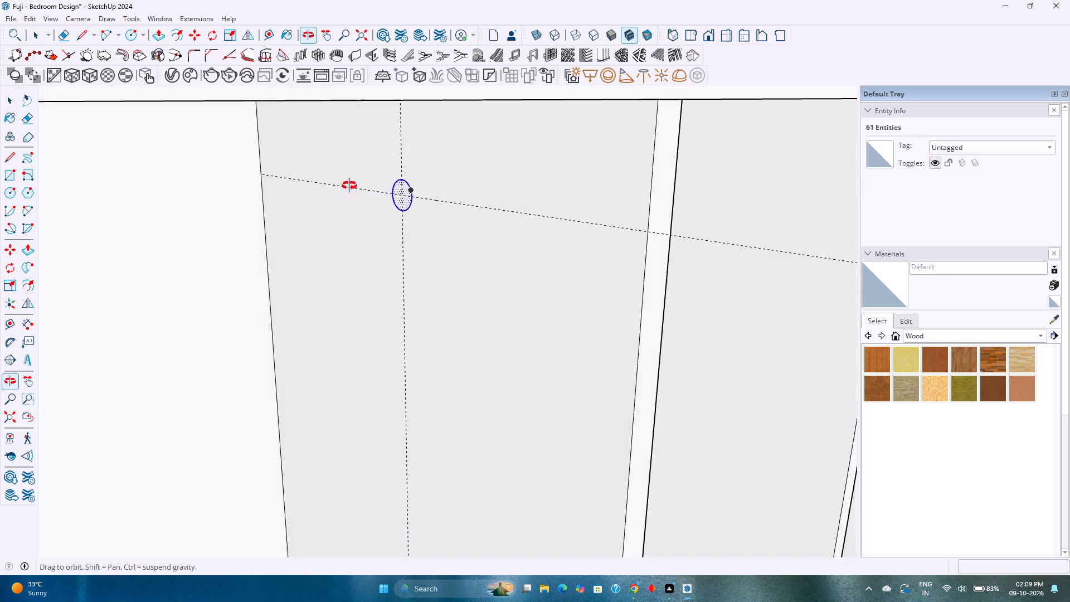
pyautogui.moveTo(349, 186); pyautogui.dragTo(335, 183, button='middle')
pyautogui.scroll(-8, 335, 183)
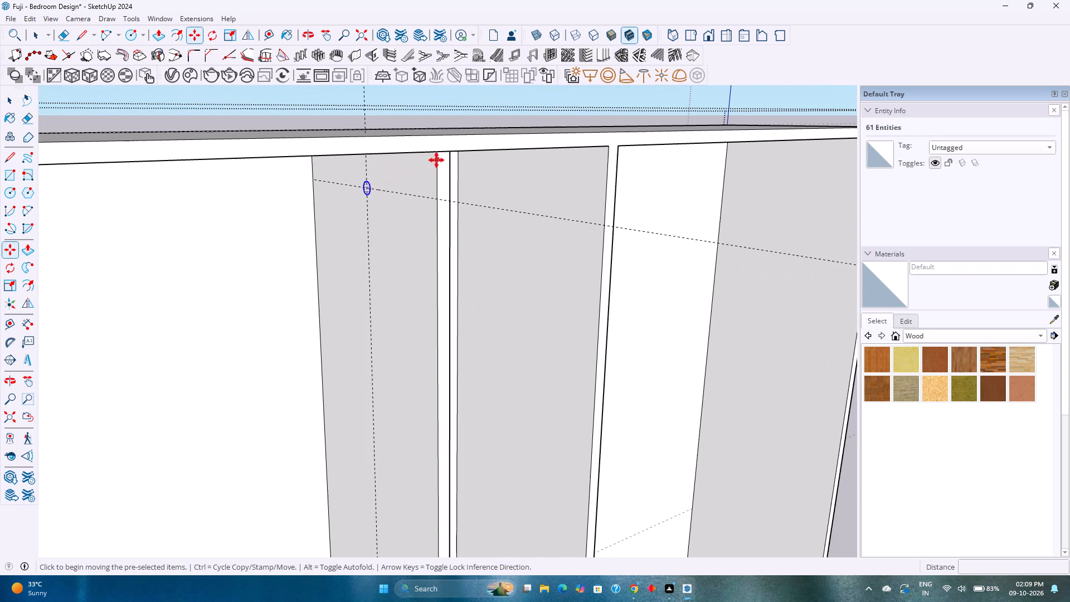
pyautogui.moveTo(436, 160); pyautogui.dragTo(398, 122, button='middle')
pyautogui.scroll(4, 446, 170)
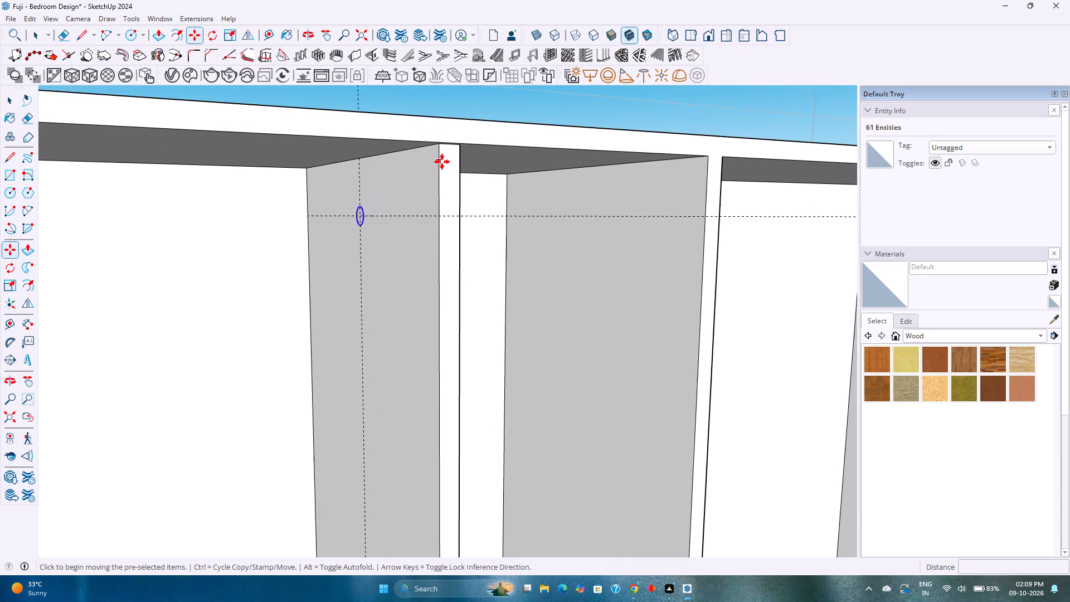
pyautogui.scroll(4, 442, 162)
pyautogui.moveTo(439, 158); pyautogui.dragTo(444, 138, button='middle')
pyautogui.click(436, 140)
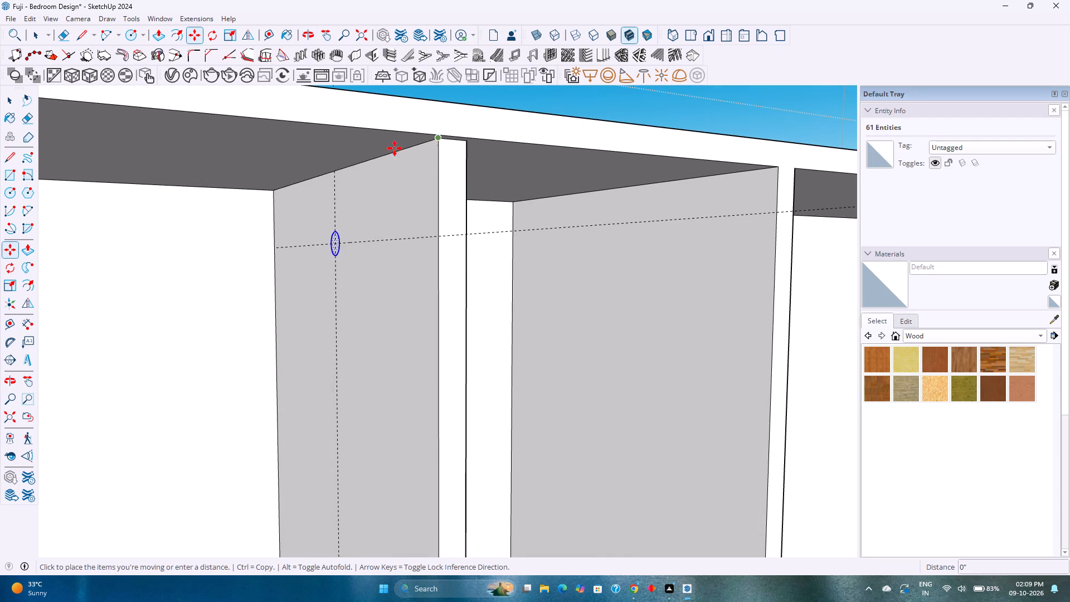
pyautogui.scroll(-7, 365, 155)
pyautogui.moveTo(364, 157); pyautogui.dragTo(265, 159, button='middle')
pyautogui.scroll(-3, 248, 159)
pyautogui.keyDown('shift'); pyautogui.moveTo(248, 159); pyautogui.dragTo(453, 197, button='middle'); pyautogui.keyUp('shift')
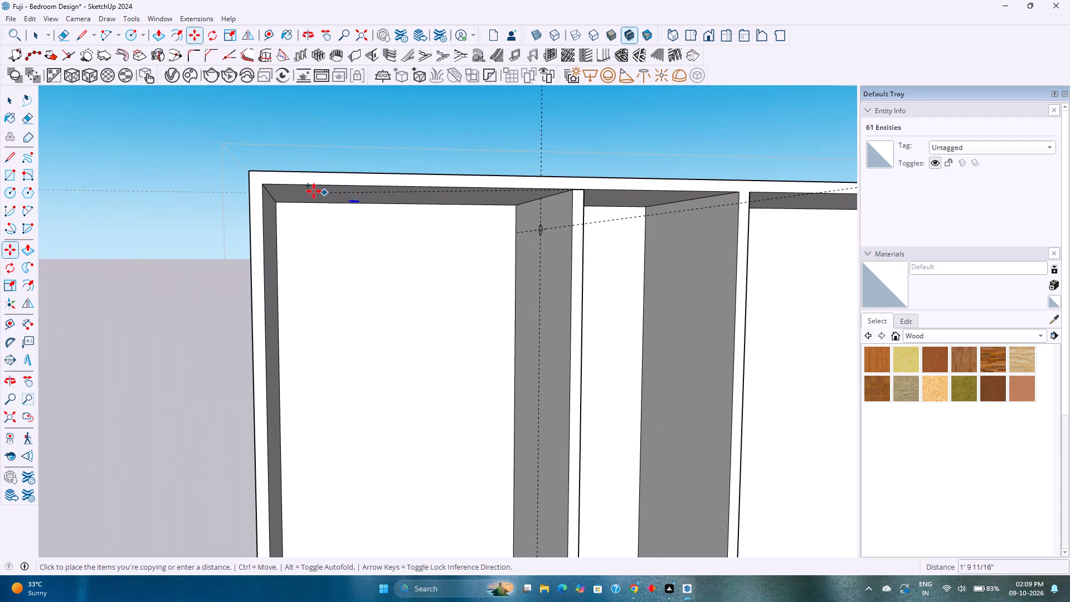
pyautogui.scroll(4, 264, 188)
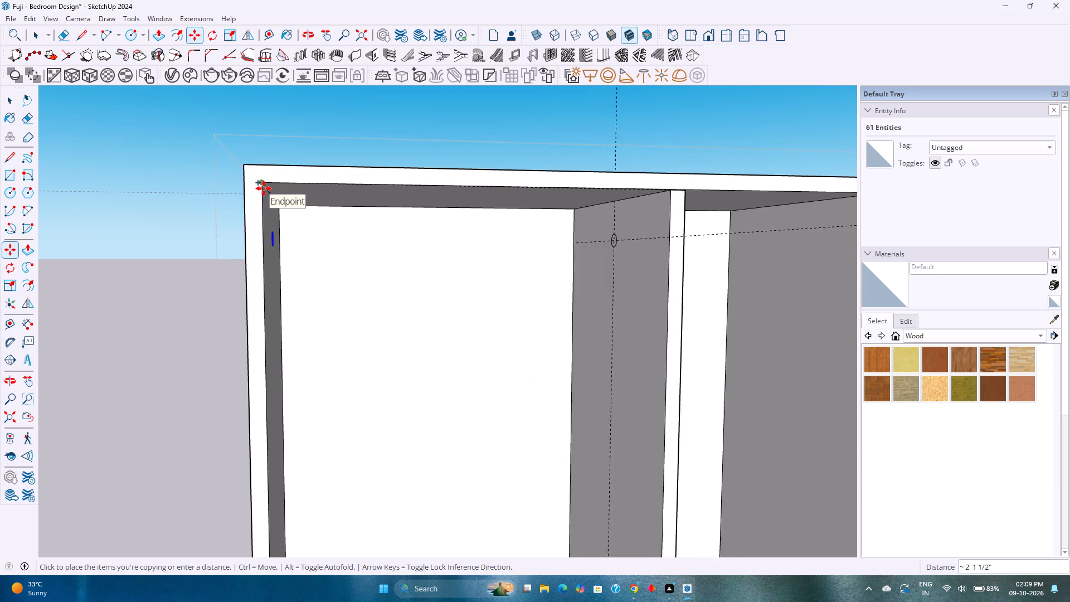
pyautogui.scroll(3, 264, 188)
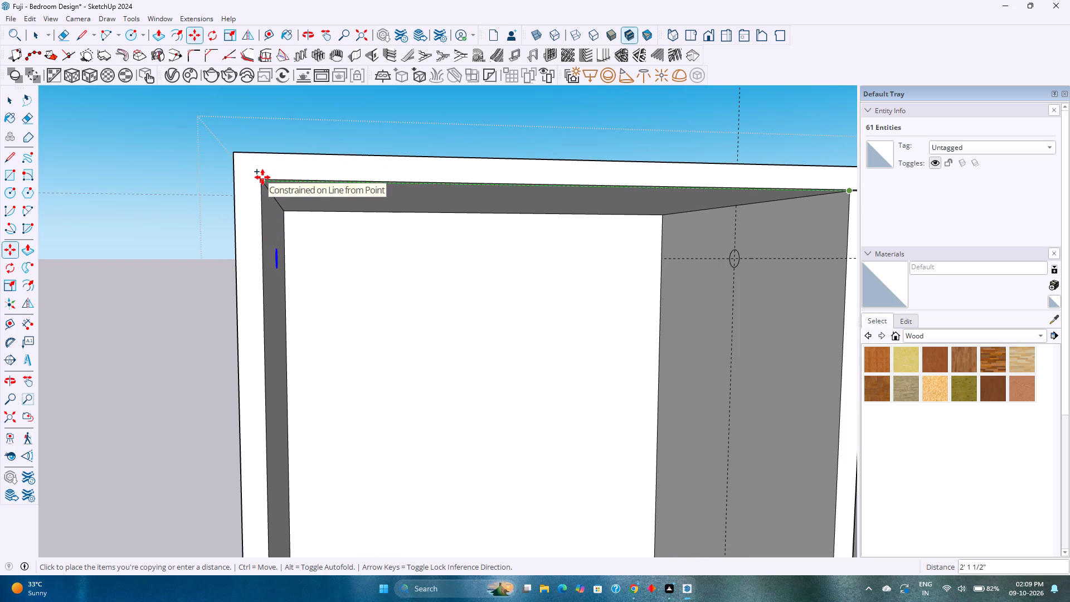
pyautogui.press('Left')
pyautogui.click(264, 181)
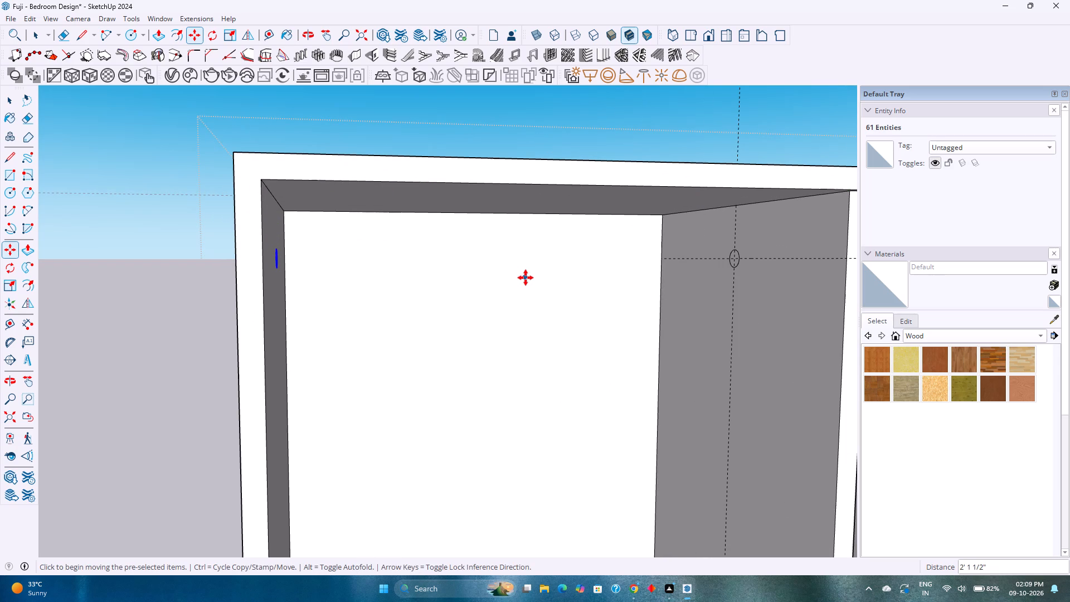
pyautogui.press('Escape')
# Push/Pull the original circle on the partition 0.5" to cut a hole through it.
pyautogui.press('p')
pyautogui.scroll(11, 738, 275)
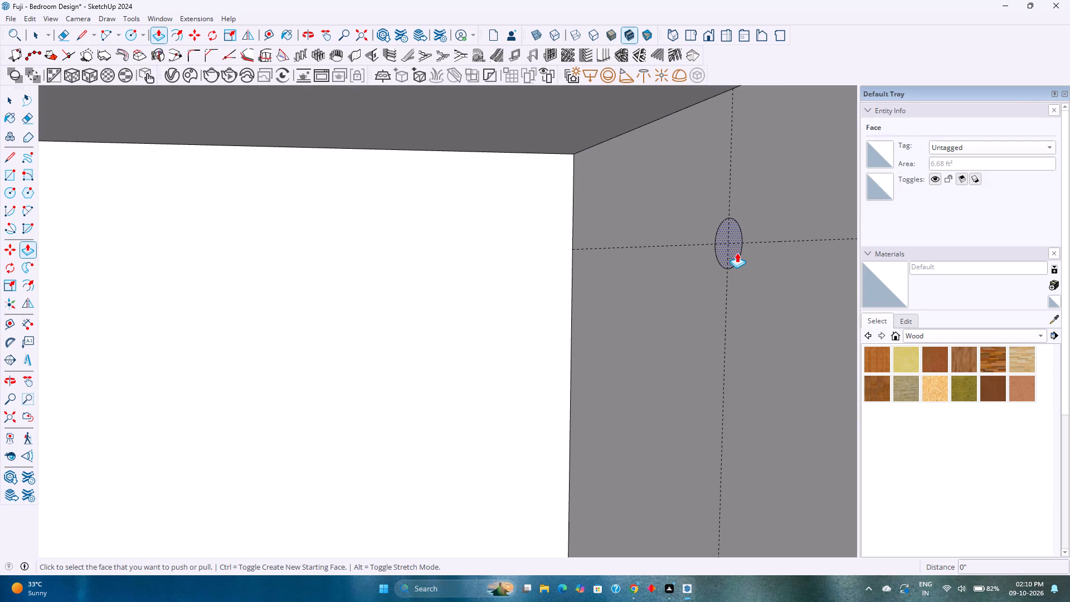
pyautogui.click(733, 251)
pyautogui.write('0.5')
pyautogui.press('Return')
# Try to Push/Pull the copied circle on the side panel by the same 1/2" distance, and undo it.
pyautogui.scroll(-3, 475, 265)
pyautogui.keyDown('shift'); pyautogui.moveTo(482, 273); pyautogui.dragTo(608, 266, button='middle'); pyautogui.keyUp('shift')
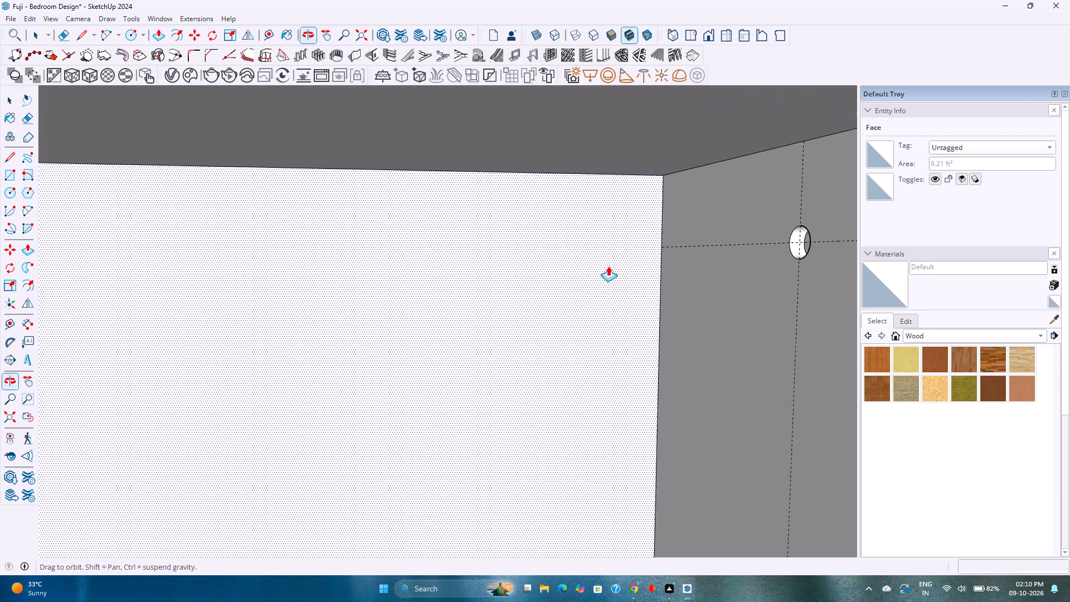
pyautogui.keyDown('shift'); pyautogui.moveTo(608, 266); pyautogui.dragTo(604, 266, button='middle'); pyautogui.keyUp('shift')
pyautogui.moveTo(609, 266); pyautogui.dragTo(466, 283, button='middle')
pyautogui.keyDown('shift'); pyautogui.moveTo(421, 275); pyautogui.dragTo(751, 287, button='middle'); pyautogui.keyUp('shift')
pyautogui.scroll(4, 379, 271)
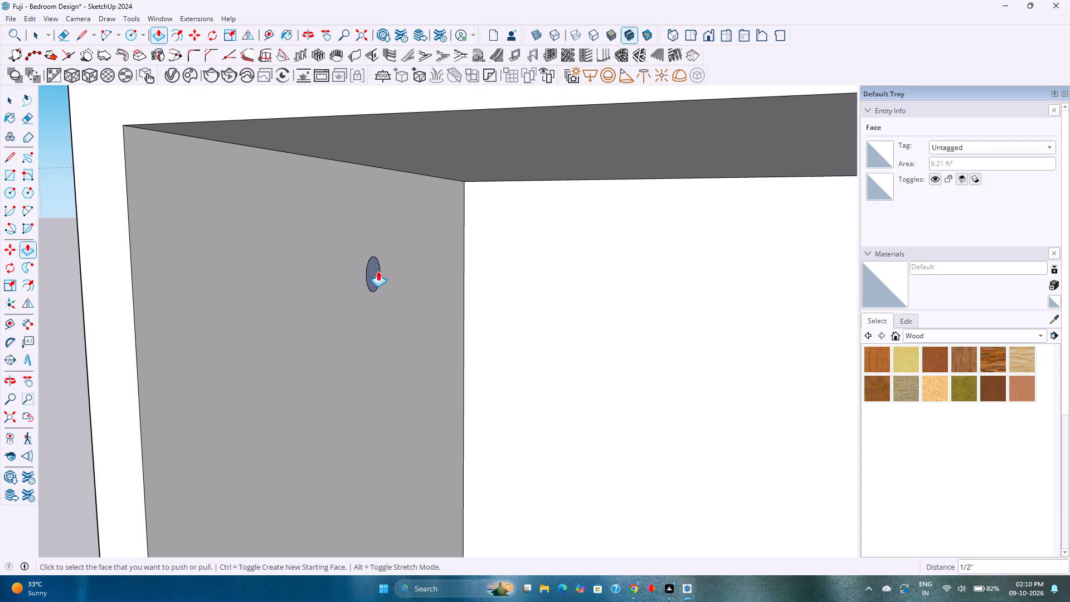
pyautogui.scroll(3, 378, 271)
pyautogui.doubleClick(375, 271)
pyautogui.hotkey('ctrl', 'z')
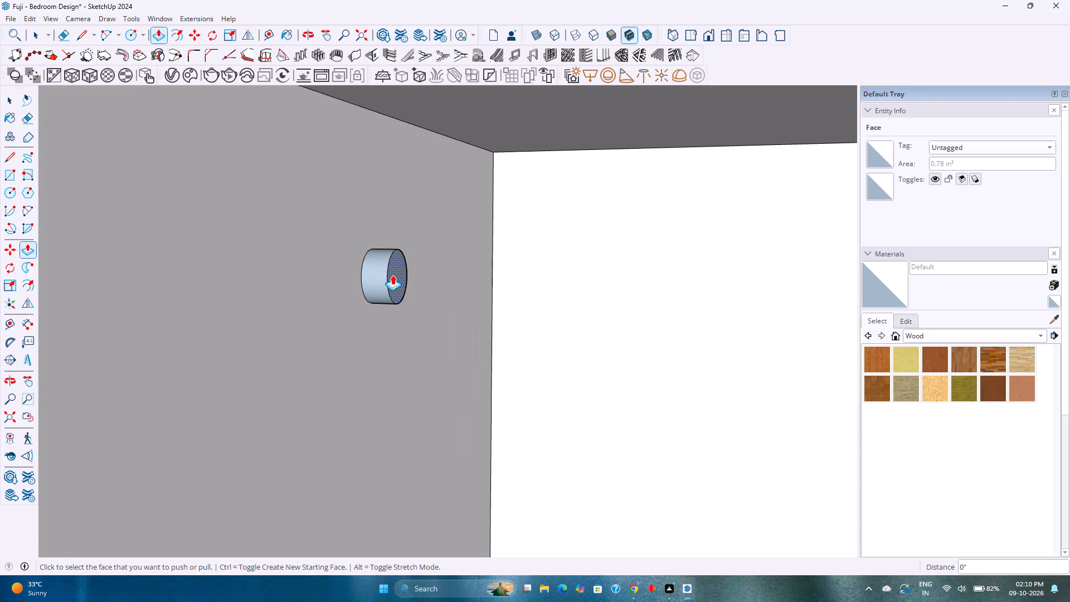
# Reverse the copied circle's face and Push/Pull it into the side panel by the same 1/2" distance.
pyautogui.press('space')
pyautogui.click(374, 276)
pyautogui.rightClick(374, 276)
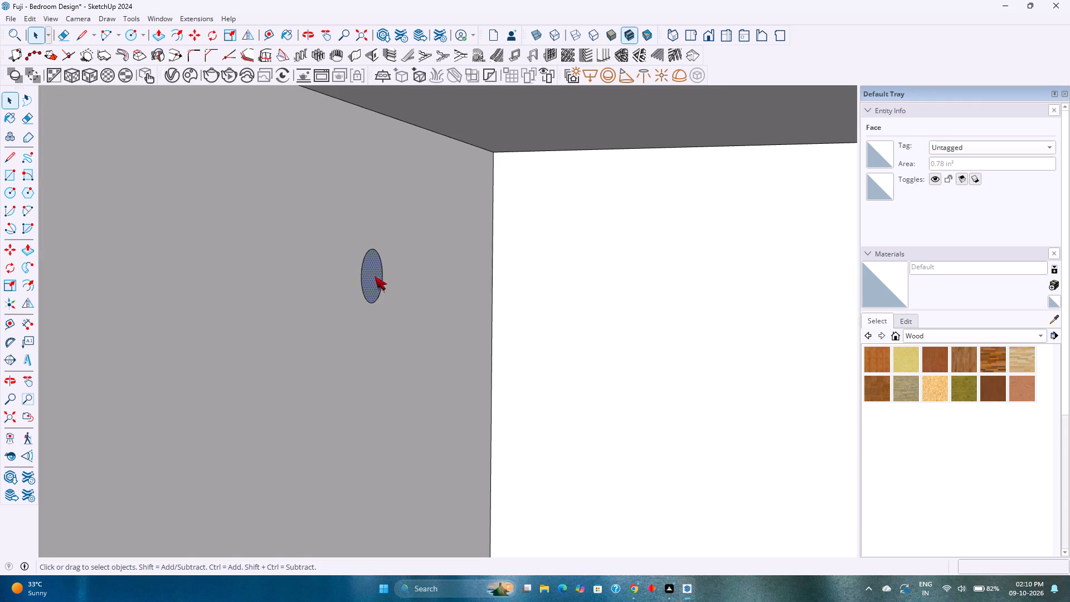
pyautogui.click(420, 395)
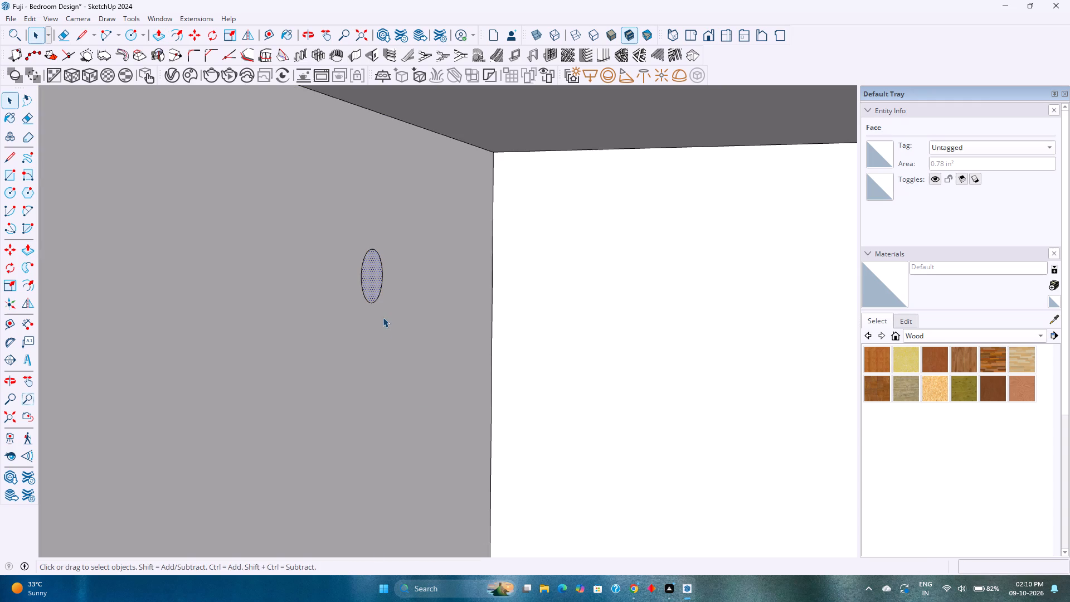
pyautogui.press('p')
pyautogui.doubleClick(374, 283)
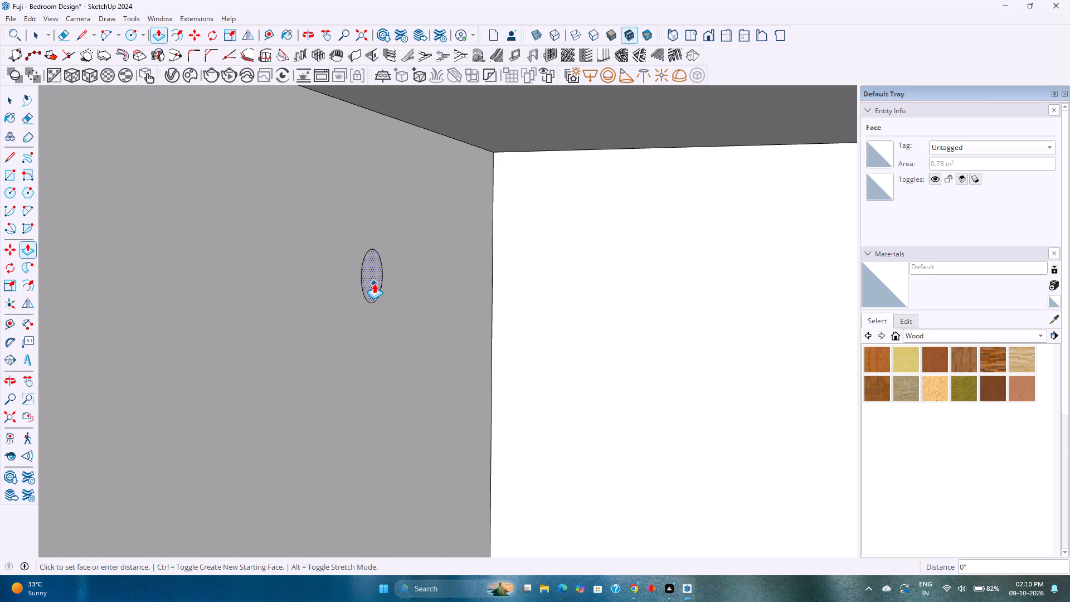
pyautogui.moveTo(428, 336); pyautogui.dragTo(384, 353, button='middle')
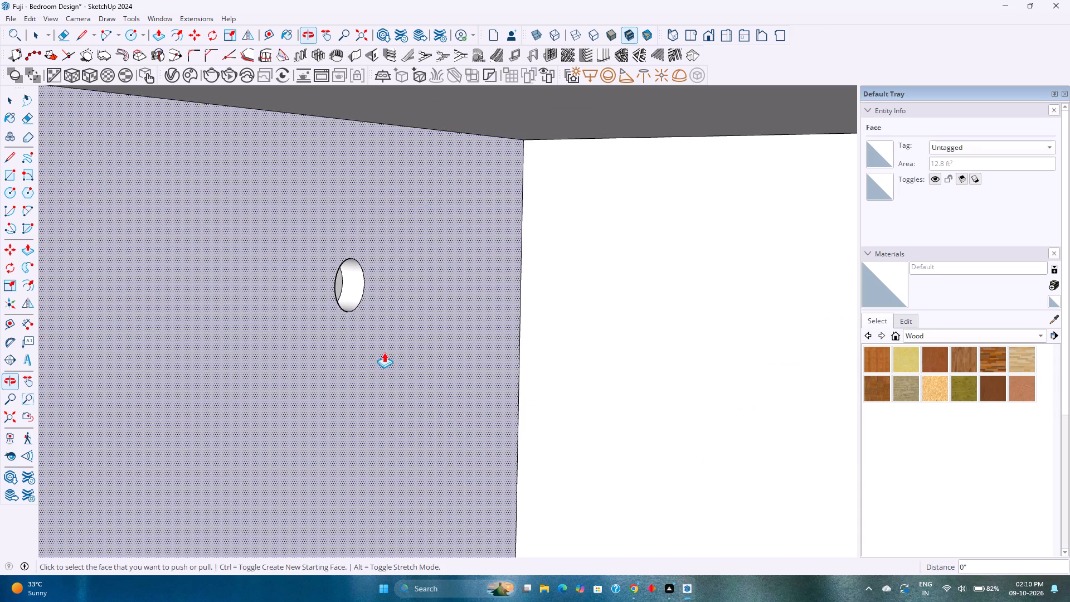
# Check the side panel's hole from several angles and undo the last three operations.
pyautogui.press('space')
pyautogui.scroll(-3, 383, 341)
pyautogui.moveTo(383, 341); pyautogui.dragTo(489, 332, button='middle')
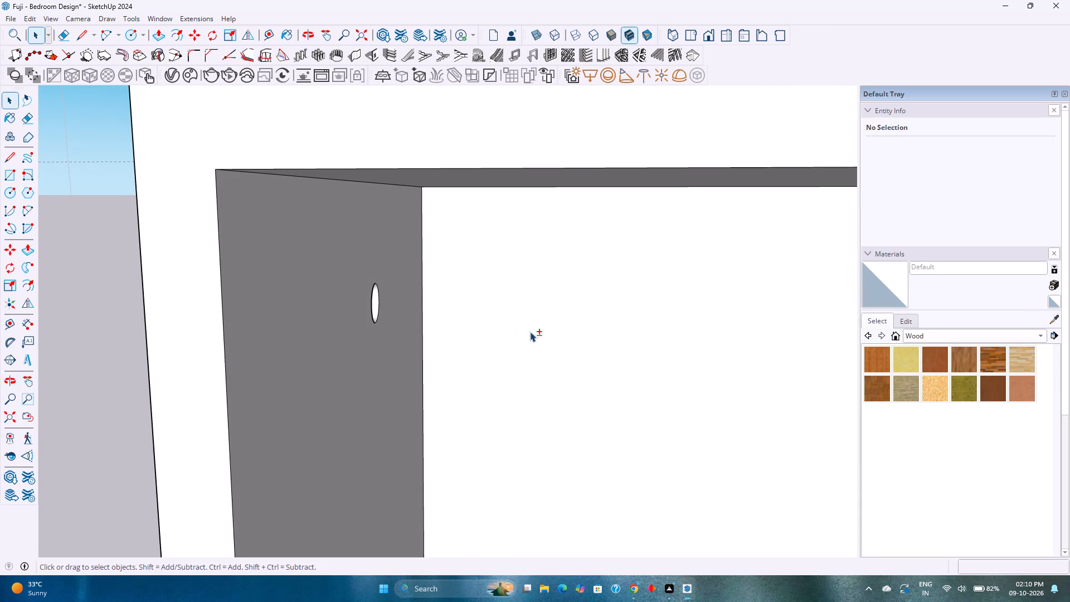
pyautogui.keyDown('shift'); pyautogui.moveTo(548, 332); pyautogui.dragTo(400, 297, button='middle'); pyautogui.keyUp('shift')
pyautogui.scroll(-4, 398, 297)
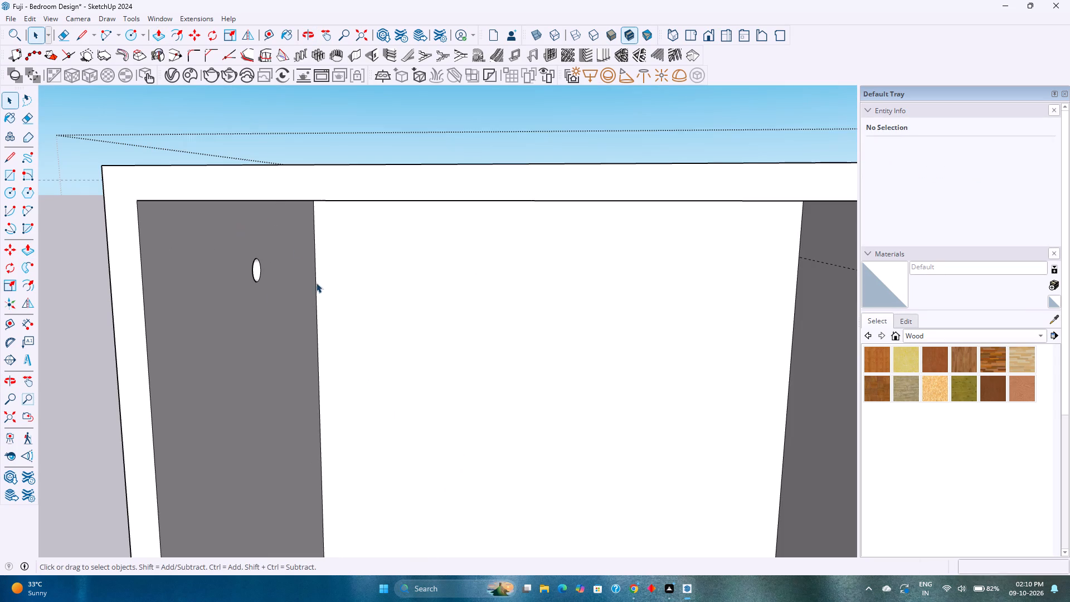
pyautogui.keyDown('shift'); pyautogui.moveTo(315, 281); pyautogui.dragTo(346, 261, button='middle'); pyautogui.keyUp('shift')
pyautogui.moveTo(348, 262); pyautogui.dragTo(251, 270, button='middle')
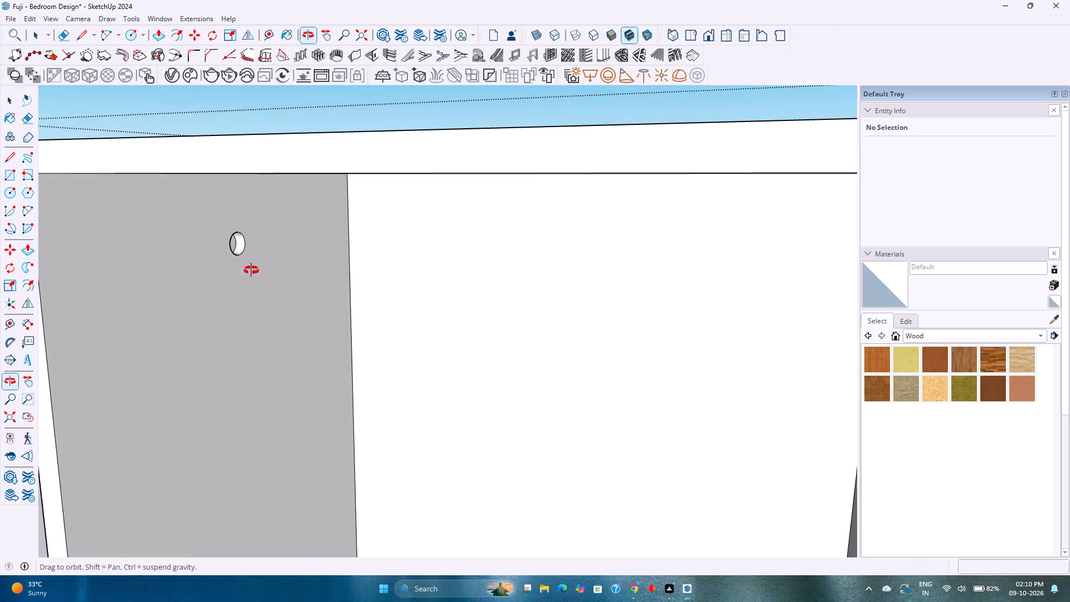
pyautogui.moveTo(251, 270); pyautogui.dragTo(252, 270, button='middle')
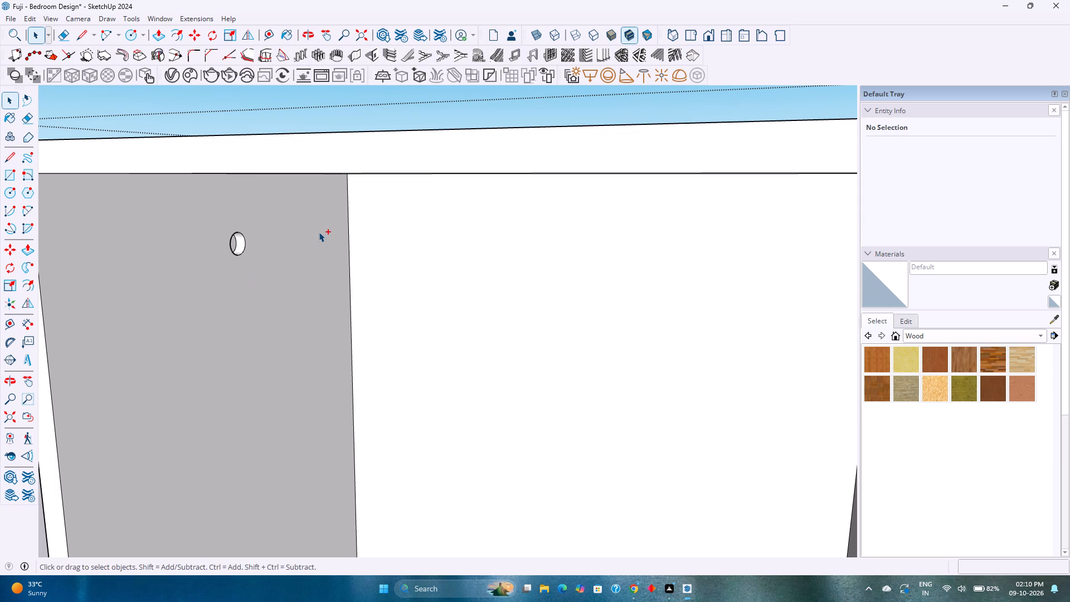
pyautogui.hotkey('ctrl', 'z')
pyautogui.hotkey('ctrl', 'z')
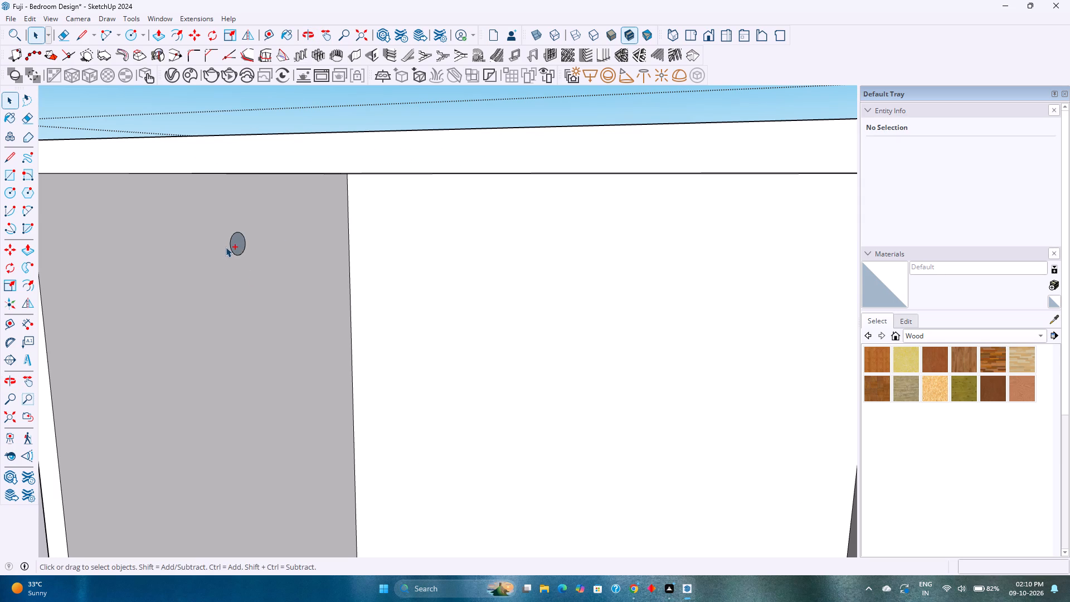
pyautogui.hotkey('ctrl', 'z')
# Reverse the face of the copied circle on the wardrobe's side panel.
pyautogui.click(244, 246)
pyautogui.click(237, 246)
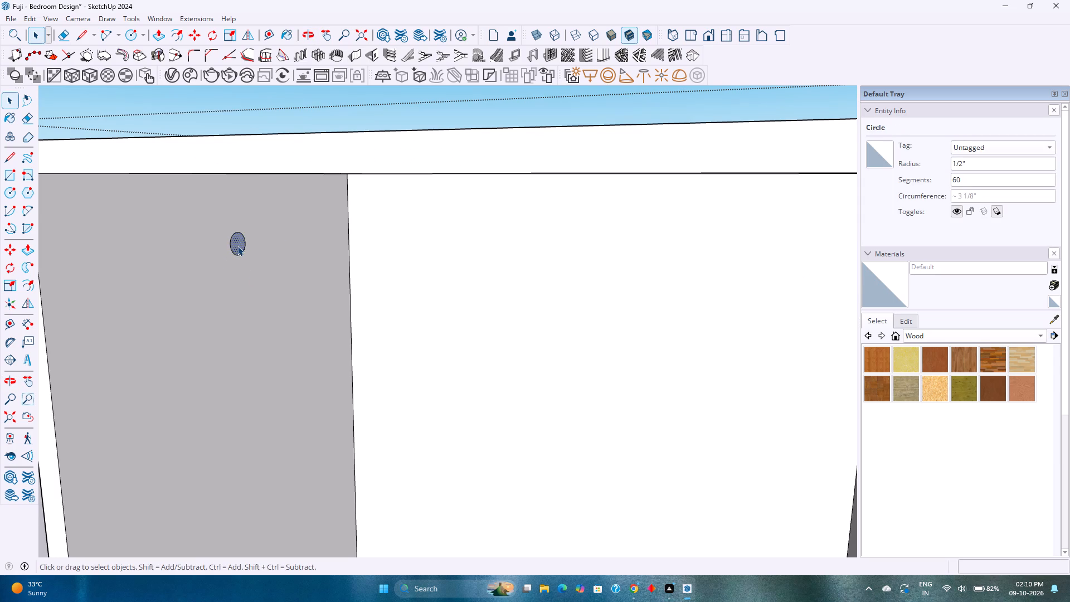
pyautogui.rightClick(237, 246)
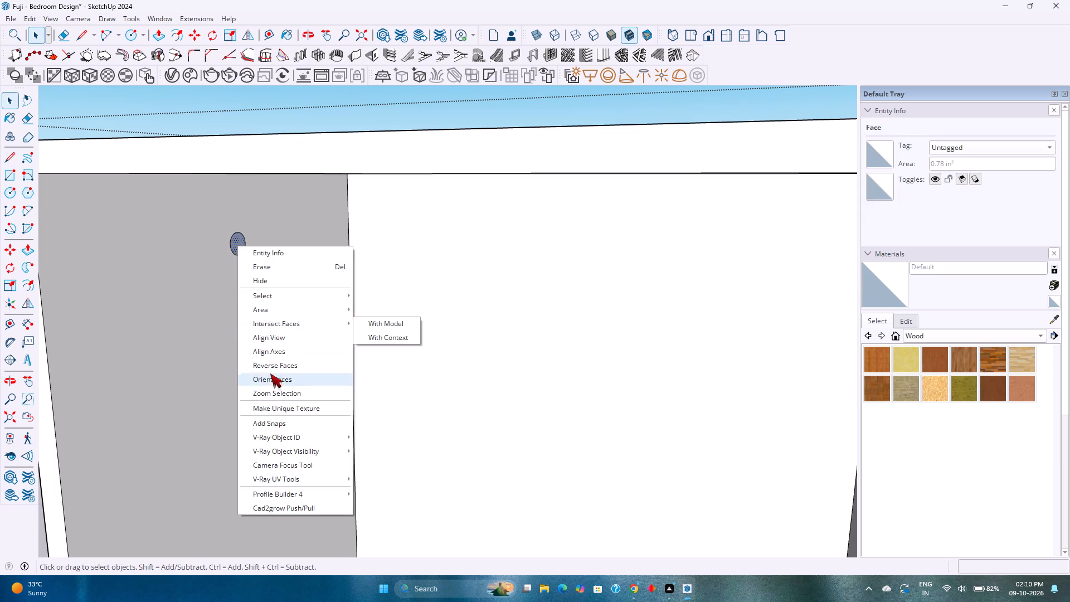
pyautogui.click(269, 367)
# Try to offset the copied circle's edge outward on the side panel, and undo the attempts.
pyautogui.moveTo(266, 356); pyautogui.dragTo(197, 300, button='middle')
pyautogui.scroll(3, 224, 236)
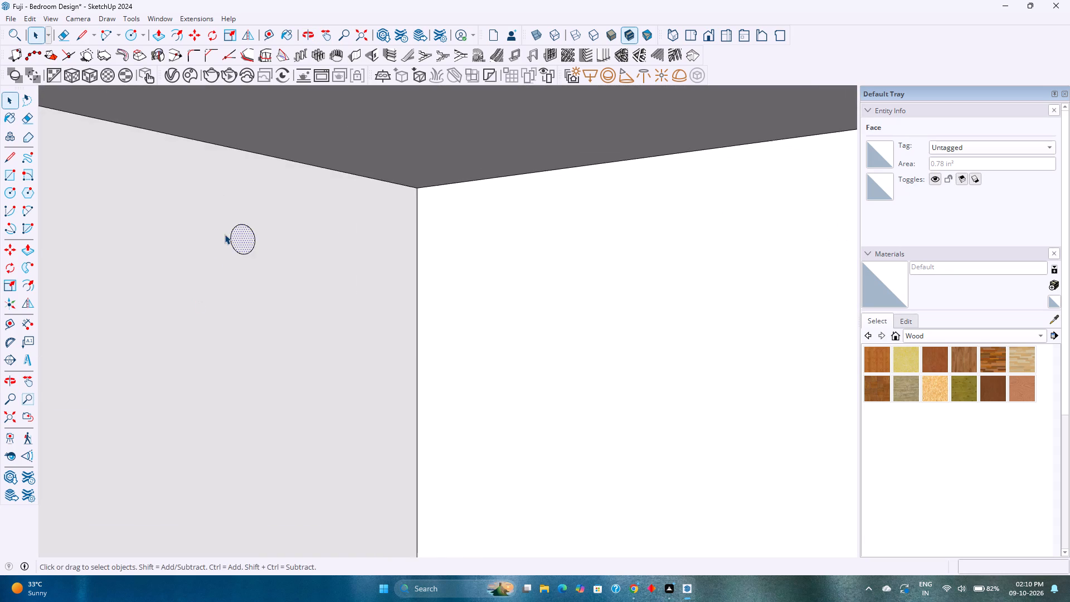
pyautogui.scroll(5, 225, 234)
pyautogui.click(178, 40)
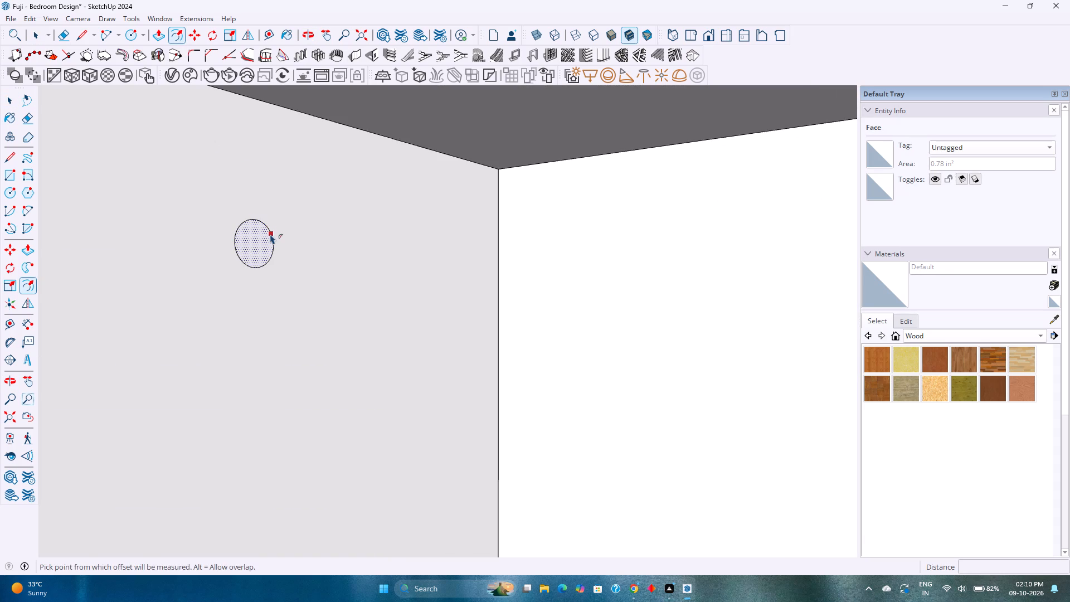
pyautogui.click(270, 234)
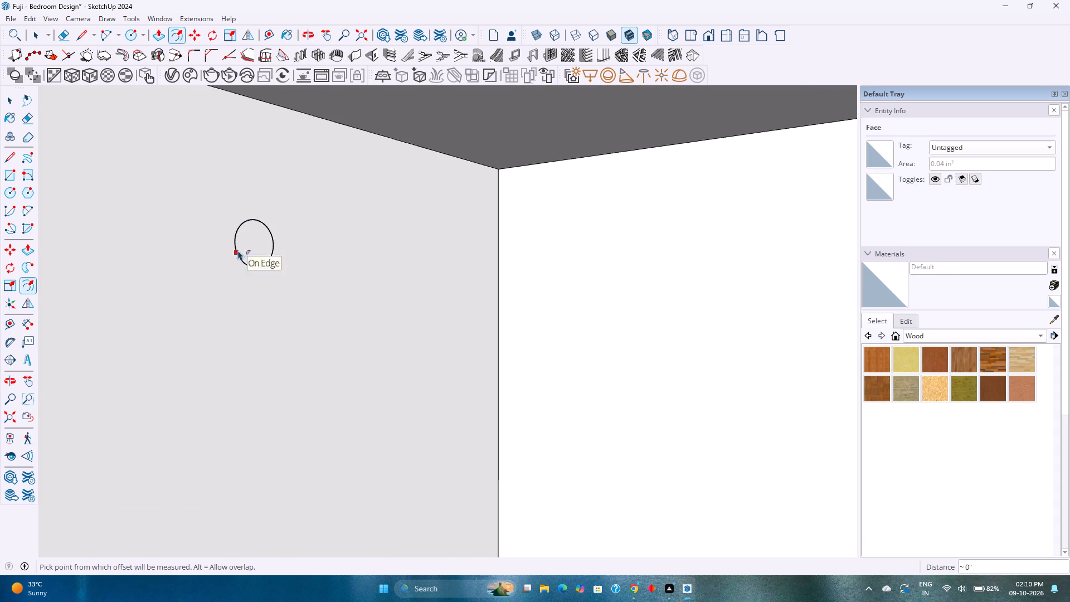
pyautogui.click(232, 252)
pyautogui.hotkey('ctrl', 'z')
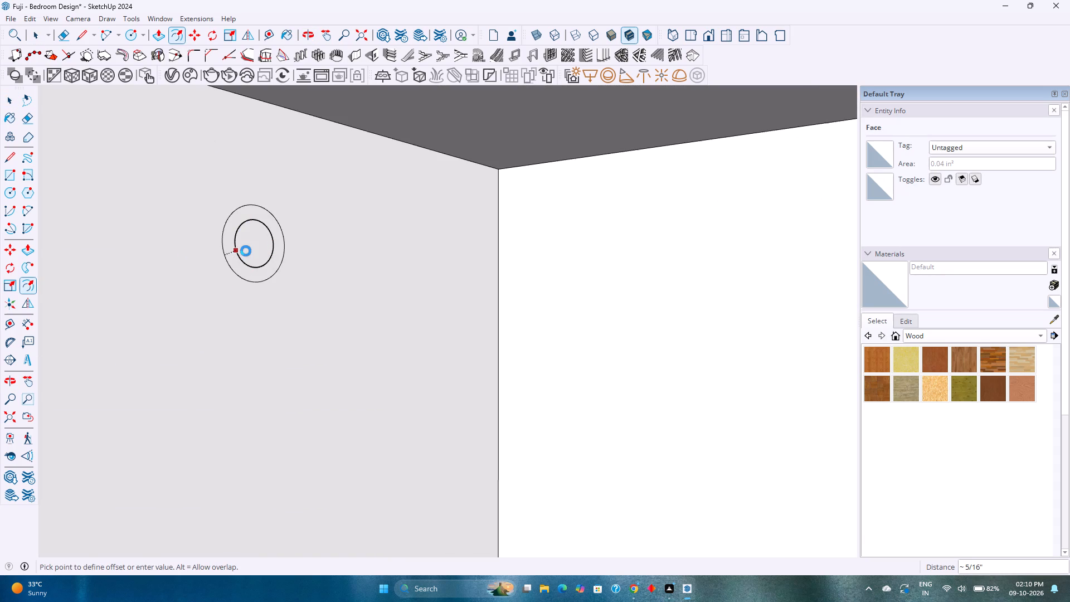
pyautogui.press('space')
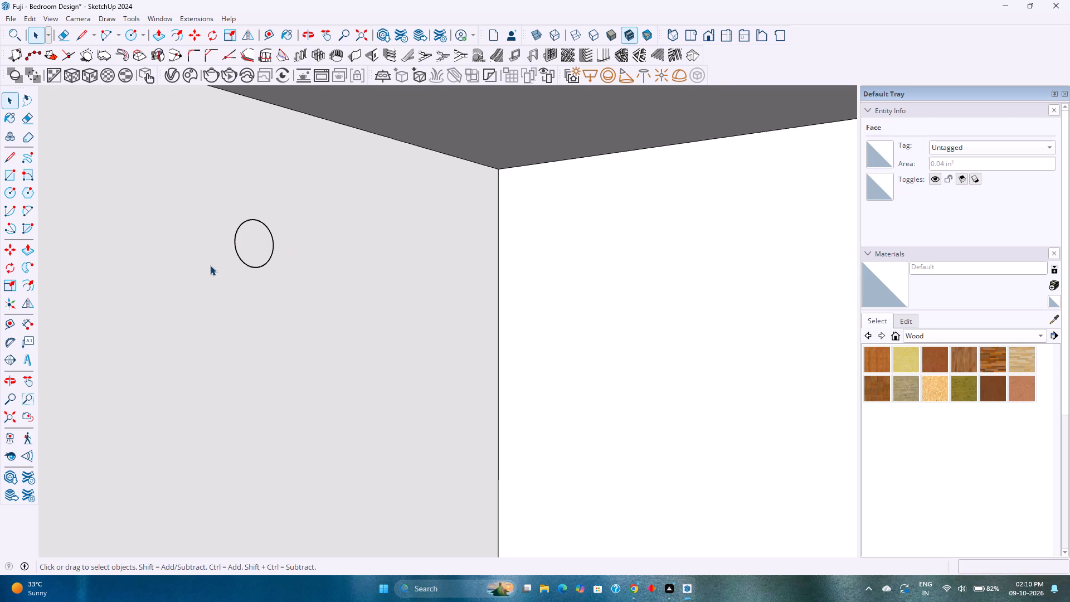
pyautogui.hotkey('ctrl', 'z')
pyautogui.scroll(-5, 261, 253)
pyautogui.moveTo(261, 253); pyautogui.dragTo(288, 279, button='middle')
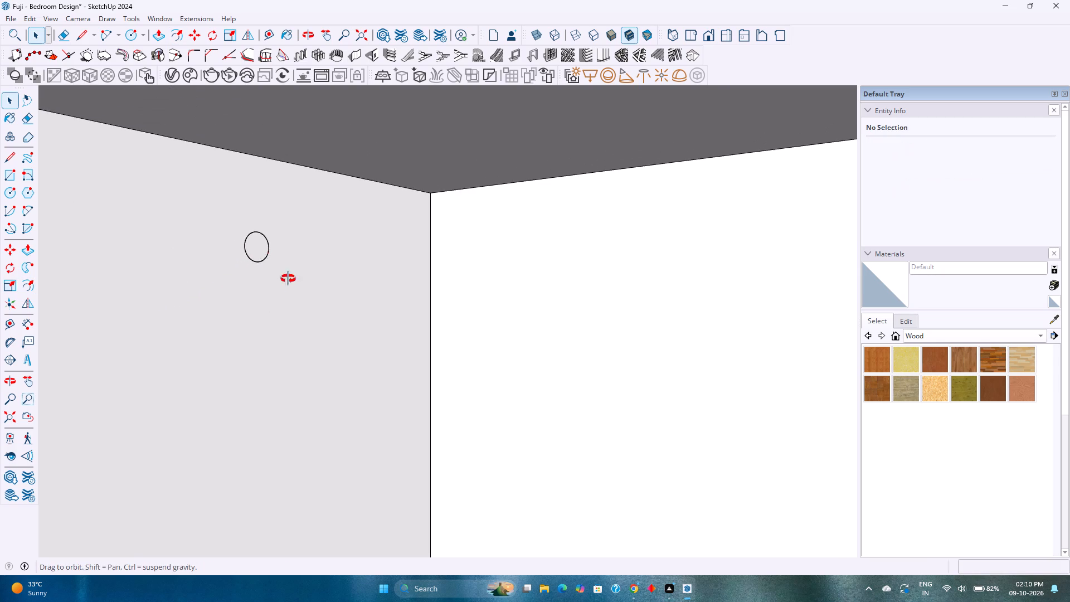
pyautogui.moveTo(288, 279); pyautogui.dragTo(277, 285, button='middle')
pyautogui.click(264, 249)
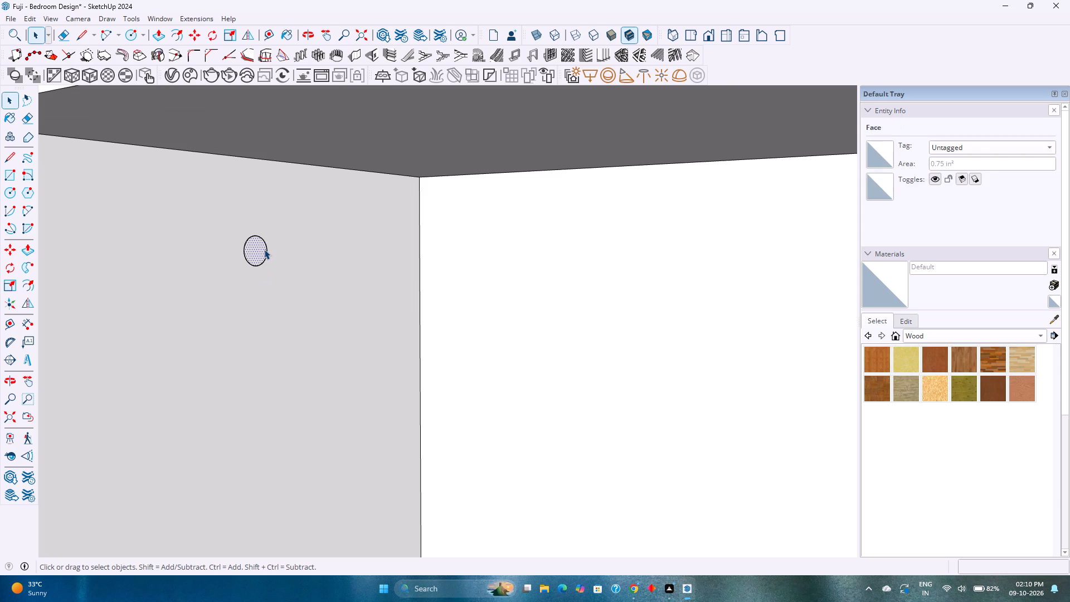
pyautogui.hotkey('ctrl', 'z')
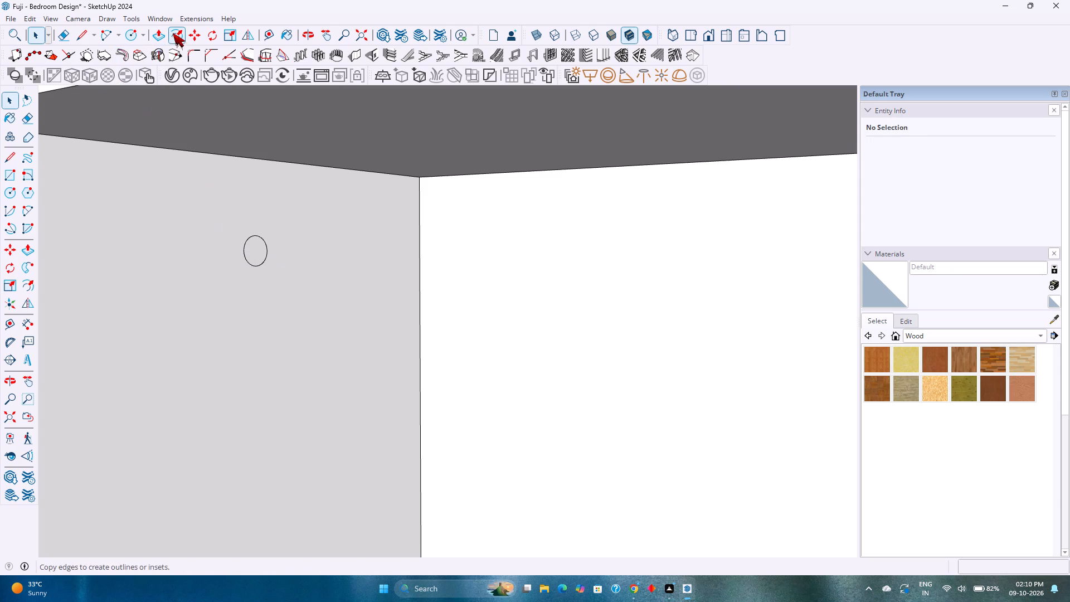
# Offset the copied circle's edge outward by about 1/4" on the side panel.
pyautogui.click(173, 33)
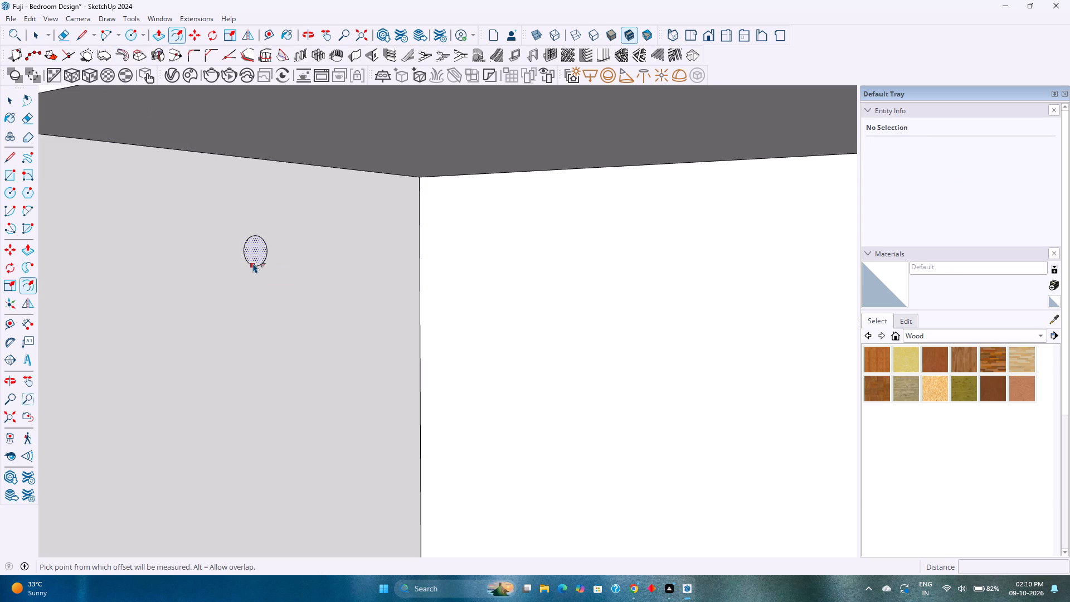
pyautogui.click(253, 263)
pyautogui.click(249, 273)
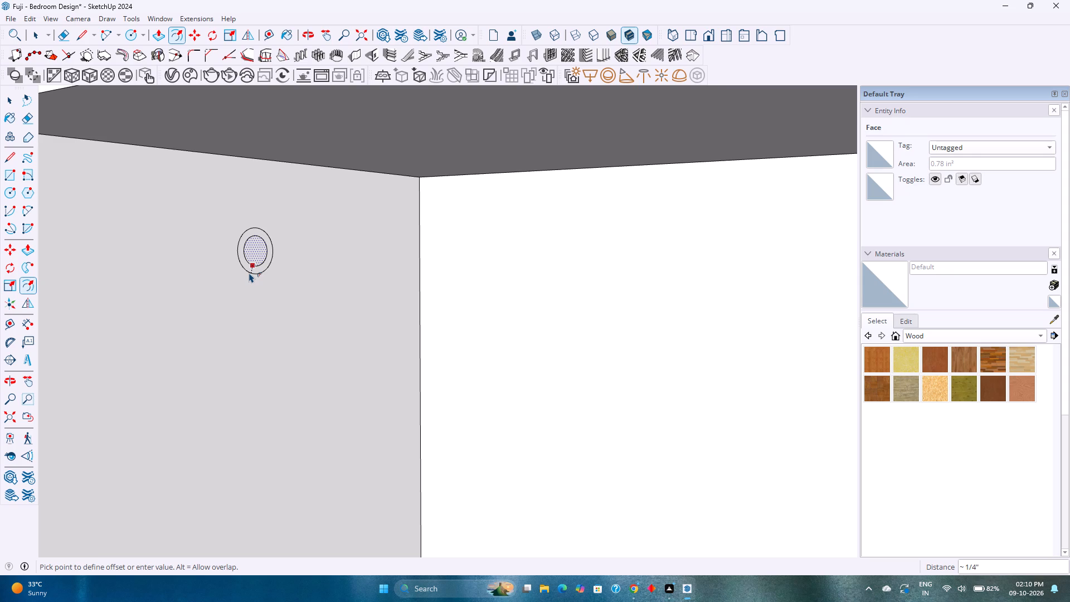
pyautogui.moveTo(249, 273); pyautogui.dragTo(504, 309, button='middle')
pyautogui.keyDown('shift'); pyautogui.moveTo(581, 310); pyautogui.dragTo(580, 310, button='middle'); pyautogui.keyUp('shift')
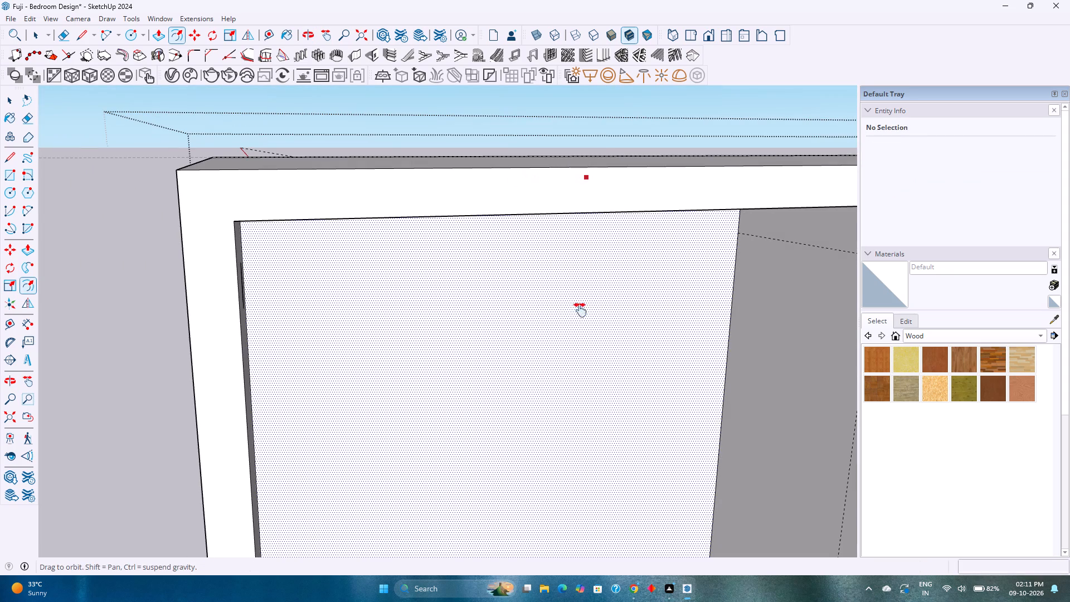
# Offset the circle's edge outward by 0.25" on the wardrobe partition.
pyautogui.keyDown('shift'); pyautogui.moveTo(580, 310); pyautogui.dragTo(309, 290, button='middle'); pyautogui.keyUp('shift')
pyautogui.scroll(9, 546, 235)
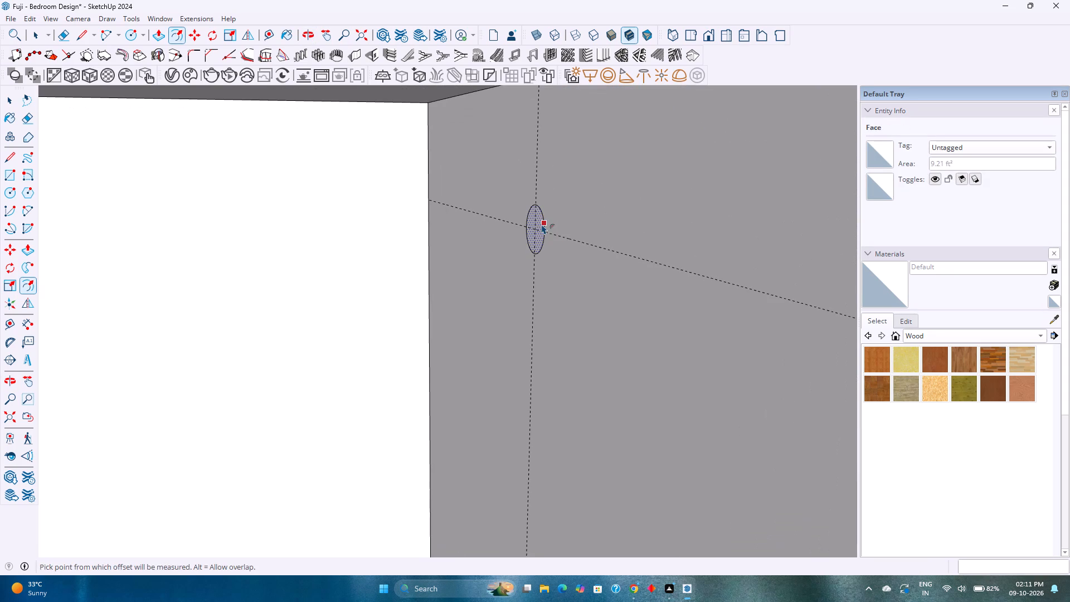
pyautogui.click(542, 224)
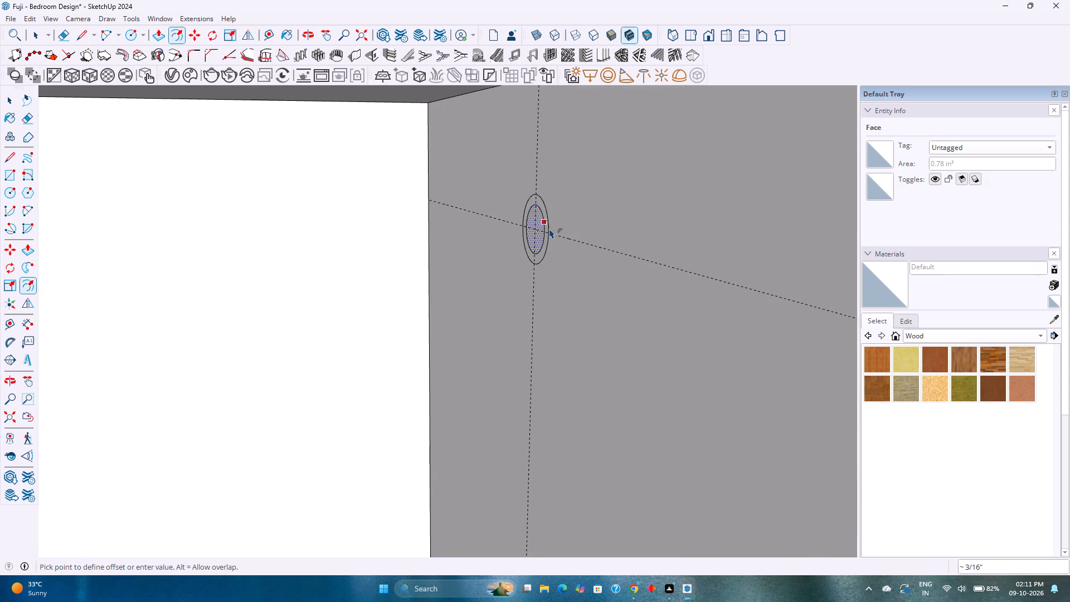
pyautogui.moveTo(549, 229); pyautogui.dragTo(645, 218, button='middle')
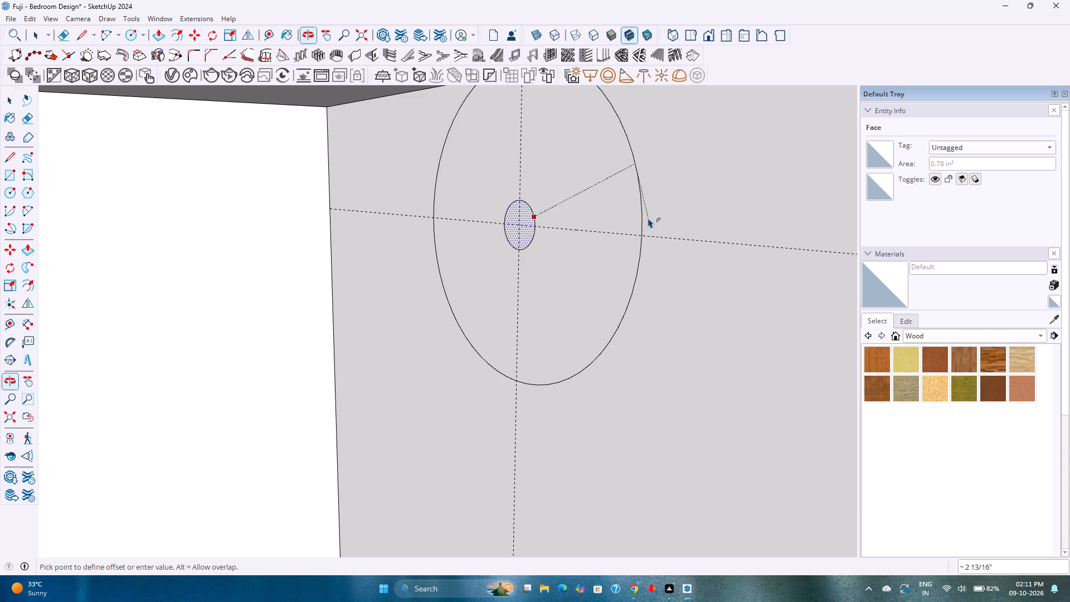
pyautogui.press('0')
pyautogui.write('.25')
pyautogui.press('Return')
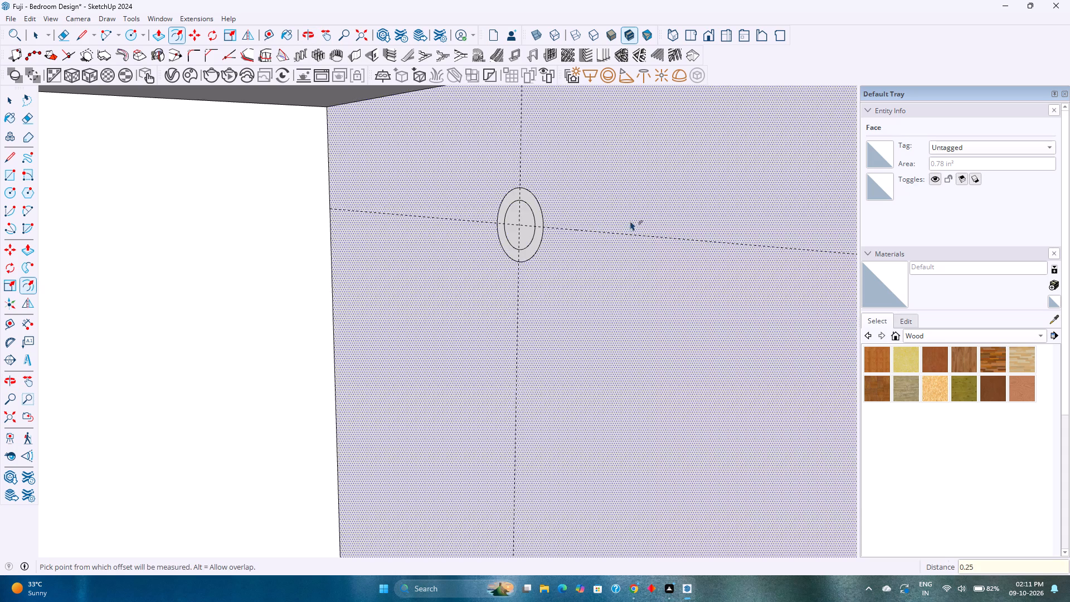
# Push the inner circle on the partition inward by 0.5" to form a recess.
pyautogui.press('p')
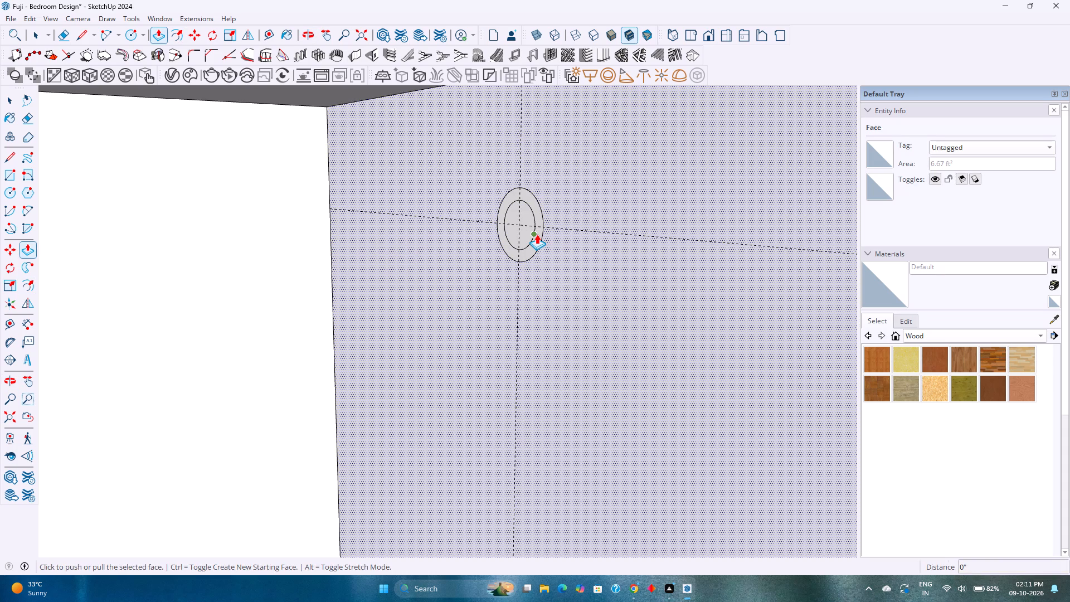
pyautogui.press('Escape')
pyautogui.click(522, 234)
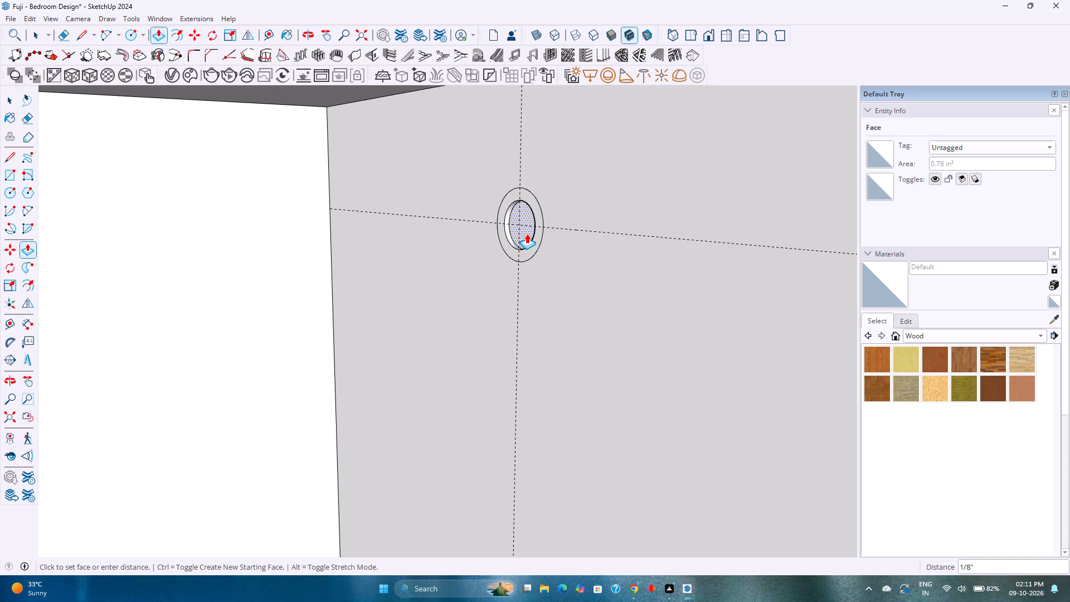
pyautogui.write('0.5')
pyautogui.press('Return')
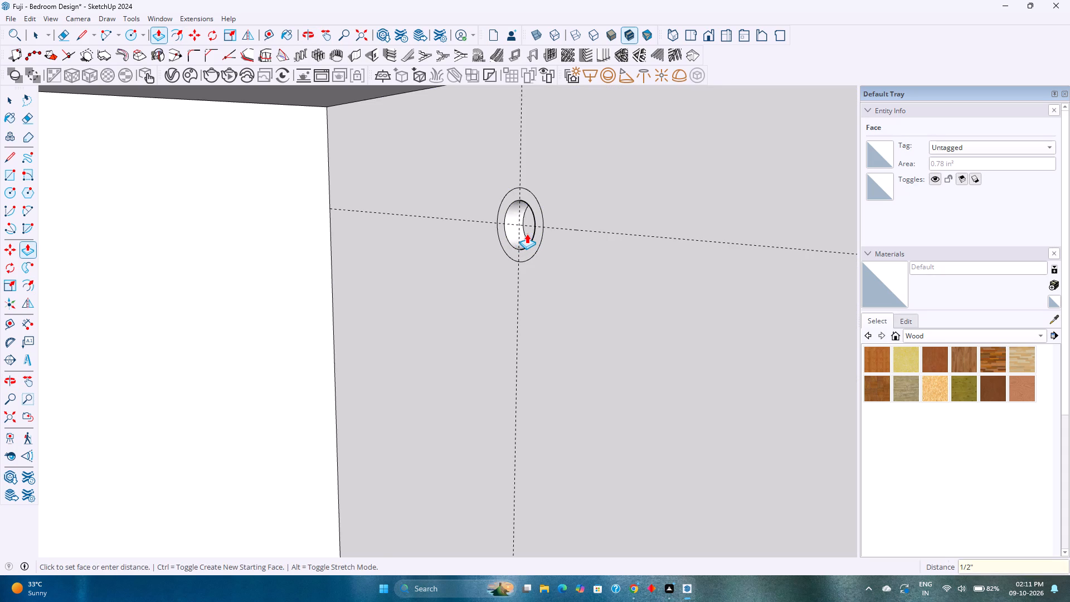
# Repeat the 0.5" inward push on the inner circle of the wardrobe's side panel.
pyautogui.scroll(-4, 525, 235)
pyautogui.keyDown('shift'); pyautogui.moveTo(475, 248); pyautogui.dragTo(624, 227, button='middle'); pyautogui.keyUp('shift')
pyautogui.moveTo(611, 231); pyautogui.dragTo(488, 251, button='middle')
pyautogui.keyDown('shift'); pyautogui.moveTo(434, 245); pyautogui.dragTo(713, 216, button='middle'); pyautogui.keyUp('shift')
pyautogui.scroll(-1, 555, 249)
pyautogui.moveTo(555, 249); pyautogui.dragTo(458, 245, button='middle')
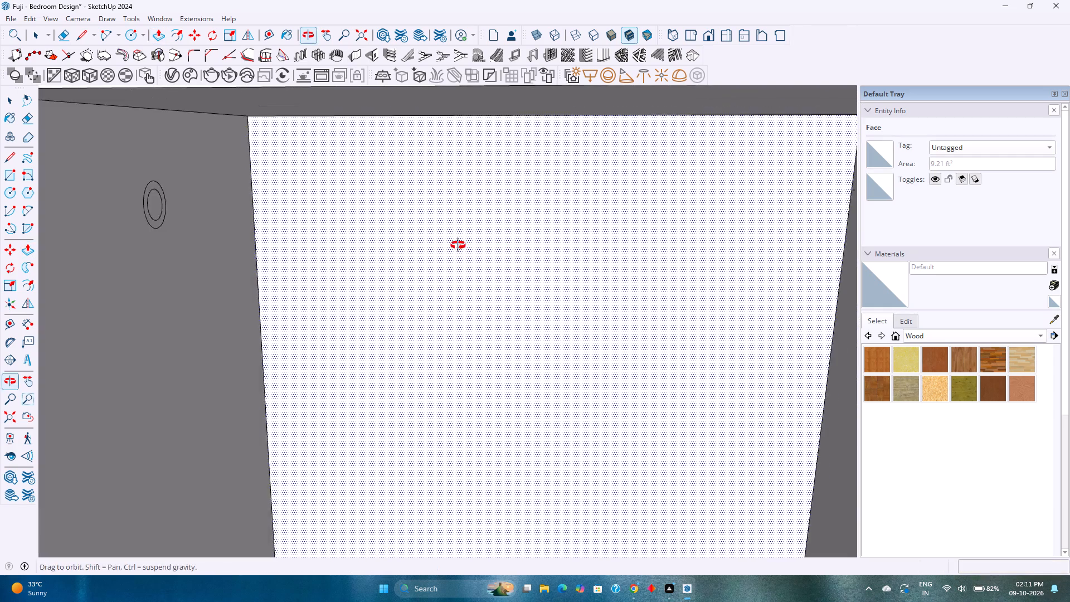
pyautogui.moveTo(458, 245); pyautogui.dragTo(332, 258, button='middle')
pyautogui.scroll(8, 169, 196)
pyautogui.doubleClick(181, 205)
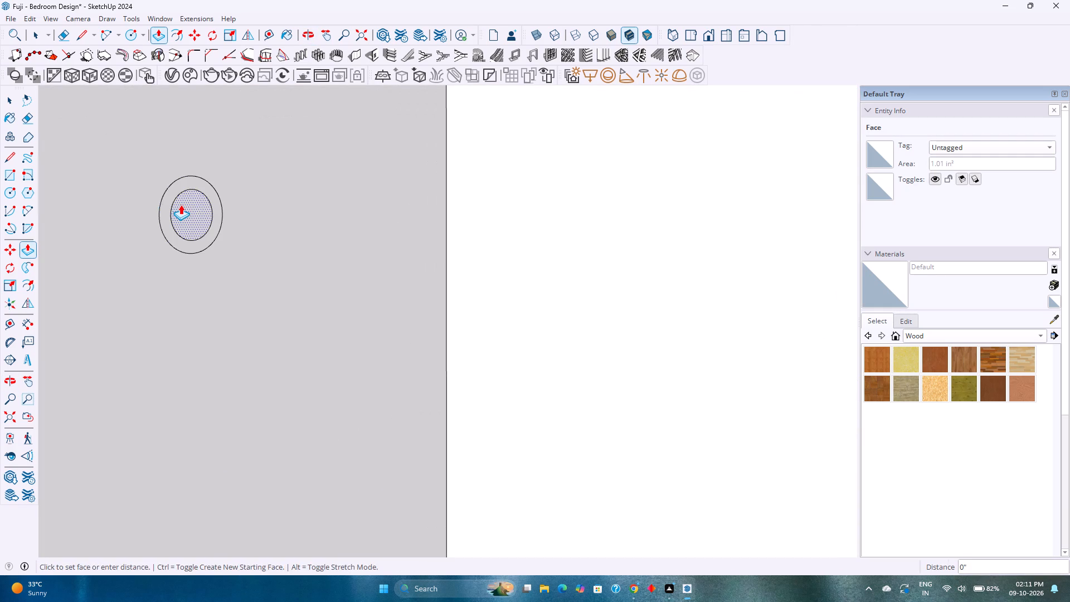
# Pull the ring around the side panel's hole outward by about 1/16".
pyautogui.click(184, 185)
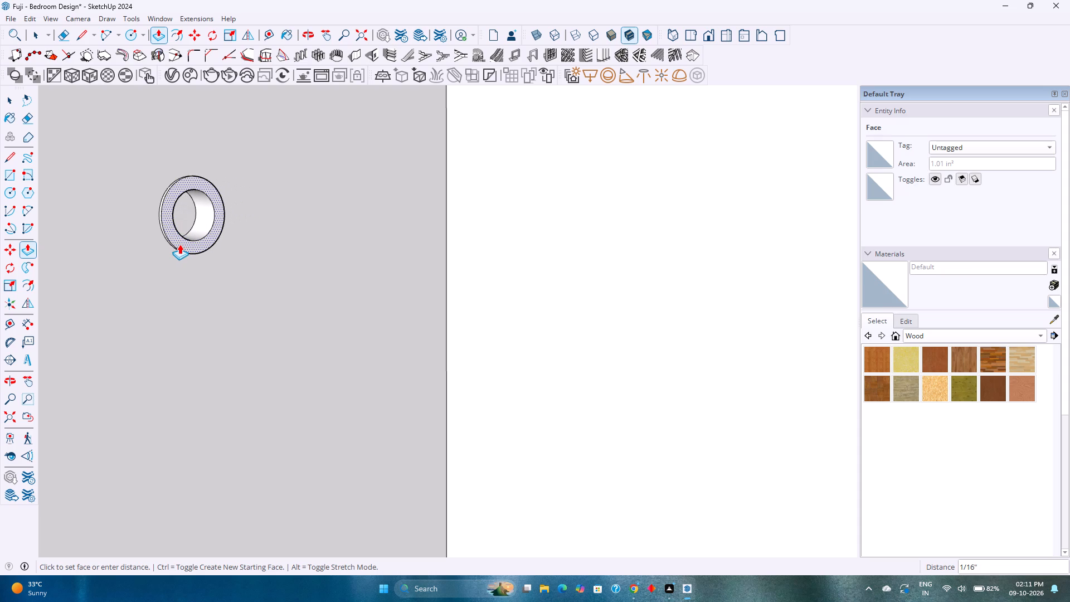
pyautogui.click(179, 244)
# Repeat the 1/16" outward pull on the ring around the partition's hole.
pyautogui.scroll(-2, 287, 271)
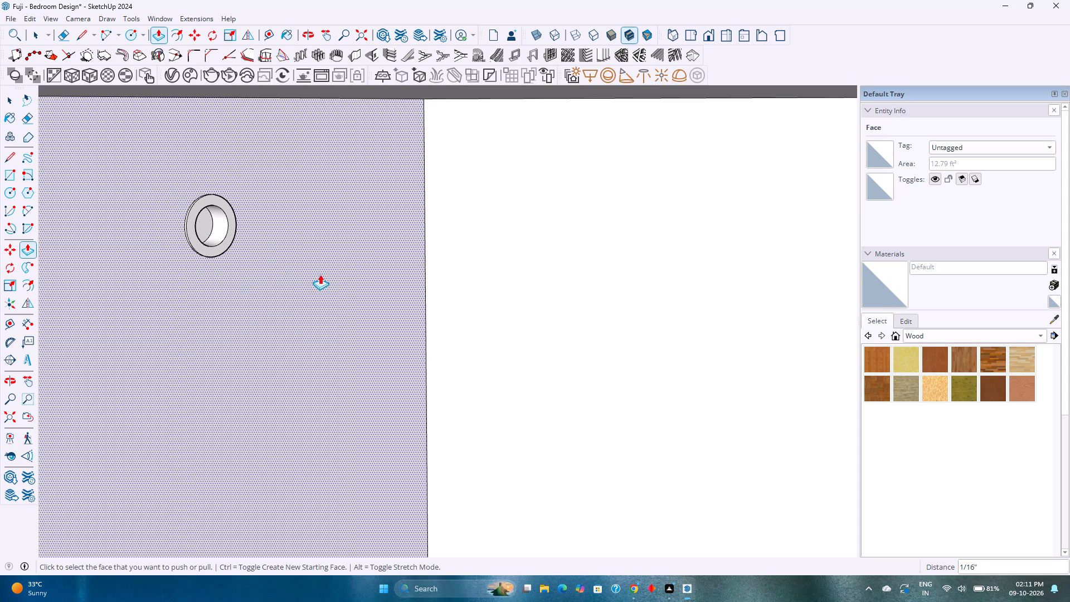
pyautogui.keyDown('shift'); pyautogui.moveTo(323, 275); pyautogui.dragTo(241, 241, button='middle'); pyautogui.keyUp('shift')
pyautogui.moveTo(239, 241); pyautogui.dragTo(453, 245, button='middle')
pyautogui.keyDown('shift'); pyautogui.moveTo(464, 256); pyautogui.dragTo(317, 231, button='middle'); pyautogui.keyUp('shift')
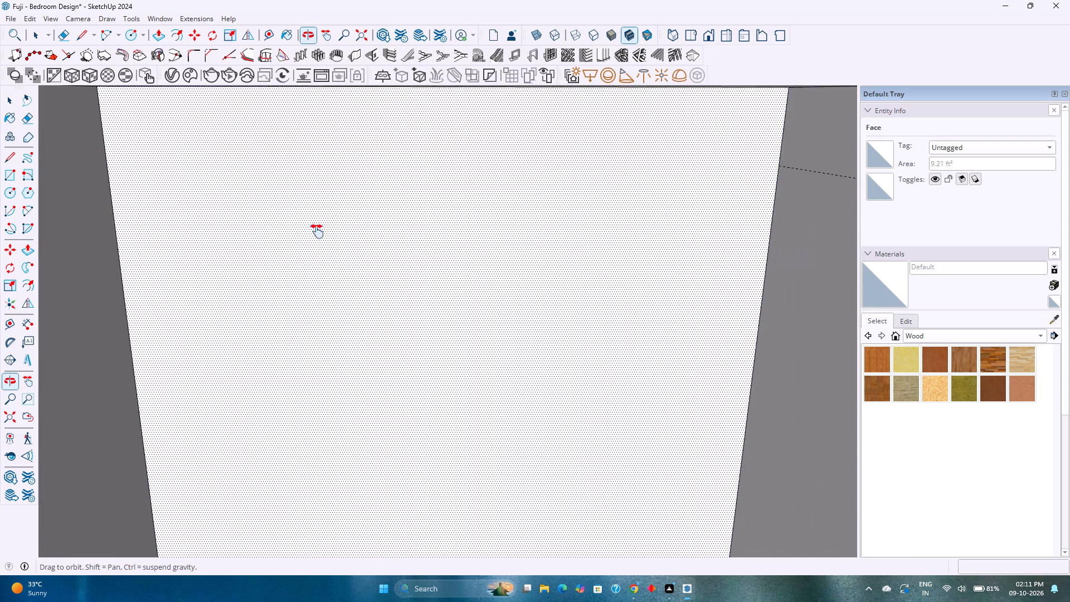
pyautogui.keyDown('shift'); pyautogui.moveTo(317, 231); pyautogui.dragTo(314, 231, button='middle'); pyautogui.keyUp('shift')
pyautogui.keyDown('shift'); pyautogui.moveTo(697, 242); pyautogui.dragTo(408, 235, button='middle'); pyautogui.keyUp('shift')
pyautogui.scroll(8, 498, 185)
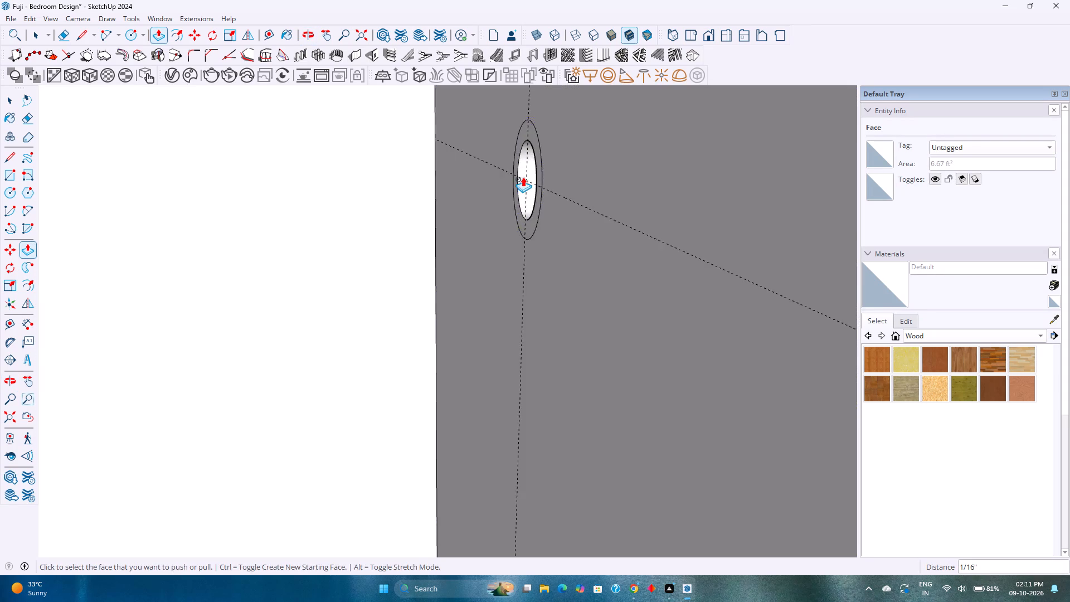
pyautogui.scroll(2, 523, 177)
pyautogui.moveTo(526, 176); pyautogui.dragTo(631, 199, button='middle')
pyautogui.doubleClick(565, 171)
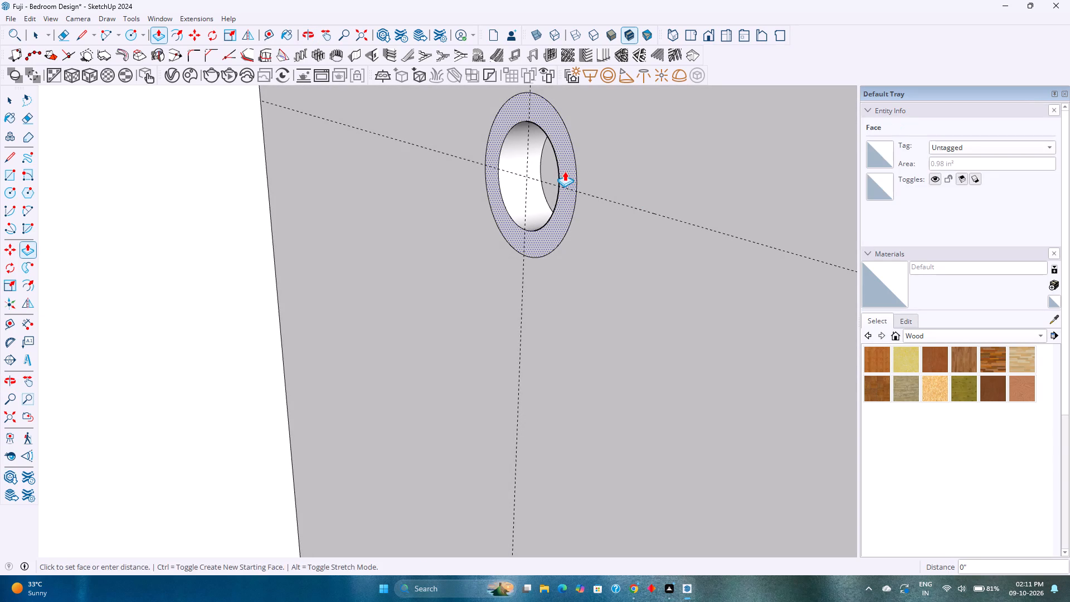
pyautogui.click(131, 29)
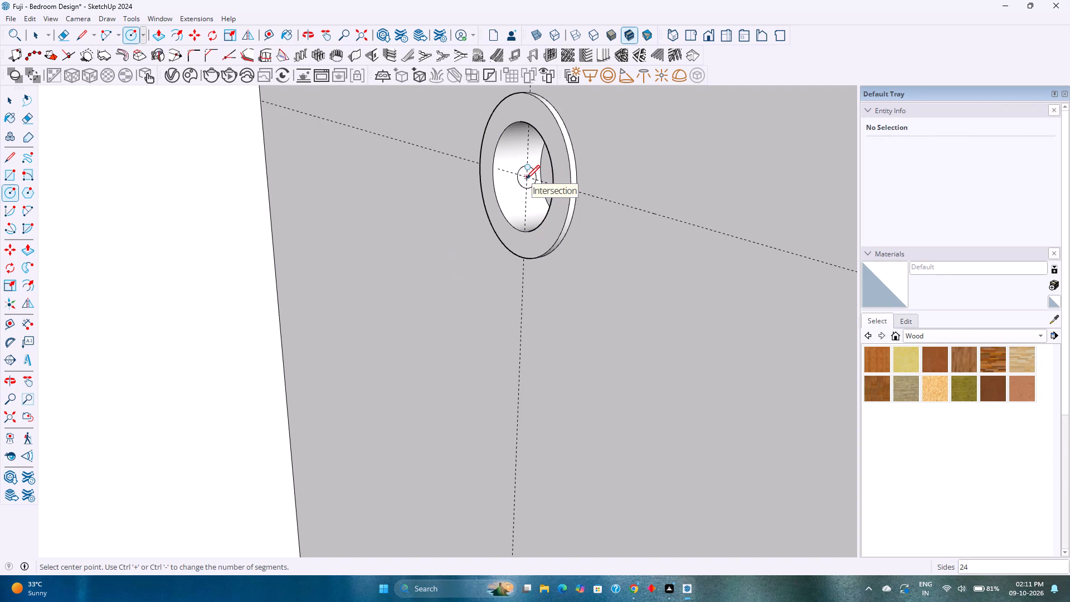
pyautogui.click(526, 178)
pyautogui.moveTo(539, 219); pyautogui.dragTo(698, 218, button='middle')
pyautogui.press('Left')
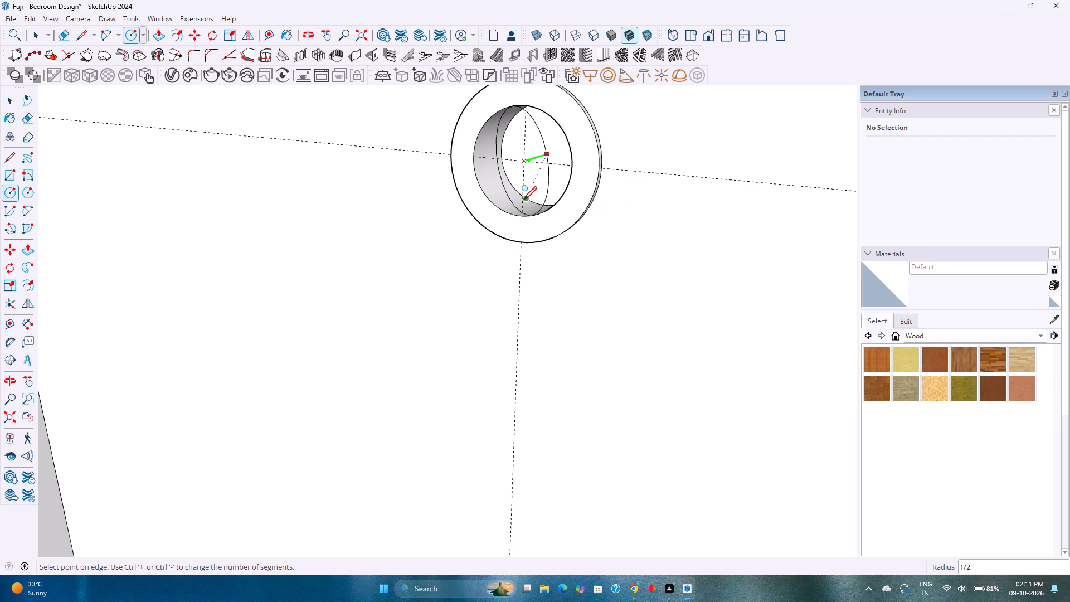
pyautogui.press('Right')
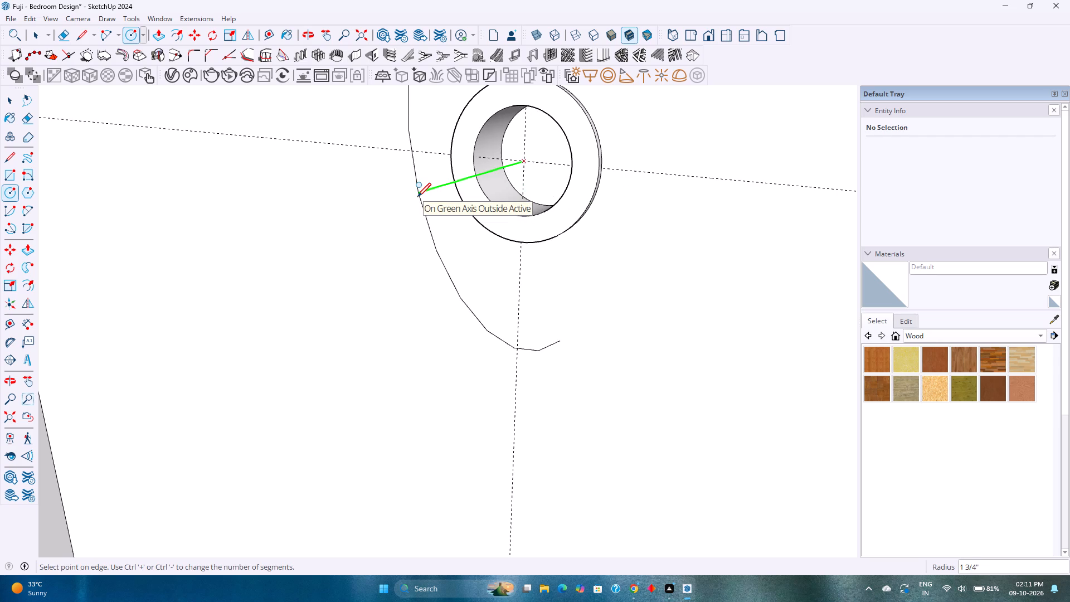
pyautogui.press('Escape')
# Draw a circle of about 5/16" radius centred in the partition's hole, at the guide intersection.
pyautogui.click(525, 162)
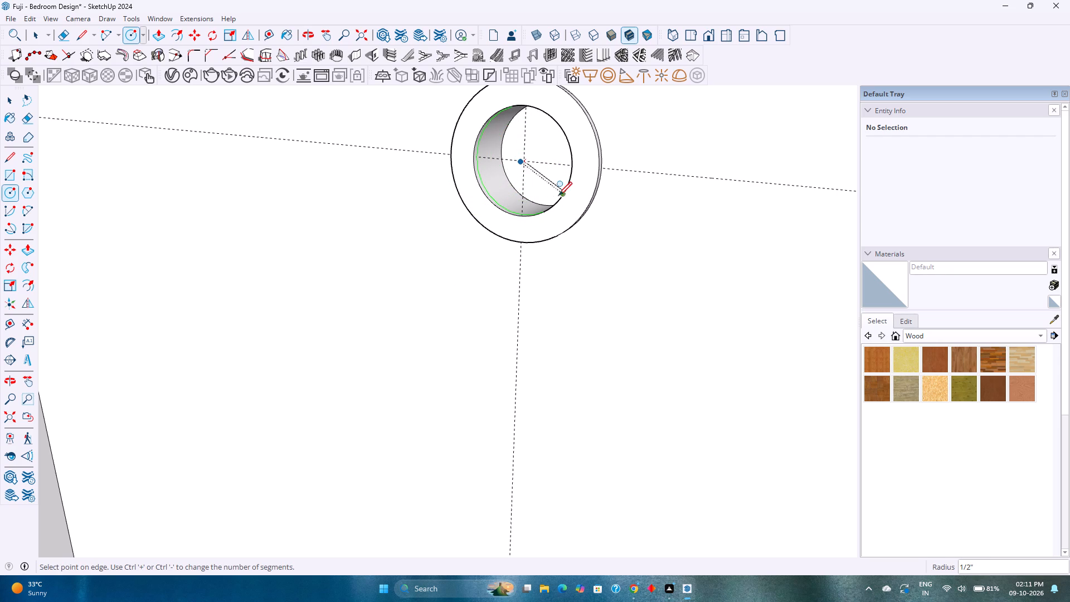
pyautogui.click(543, 188)
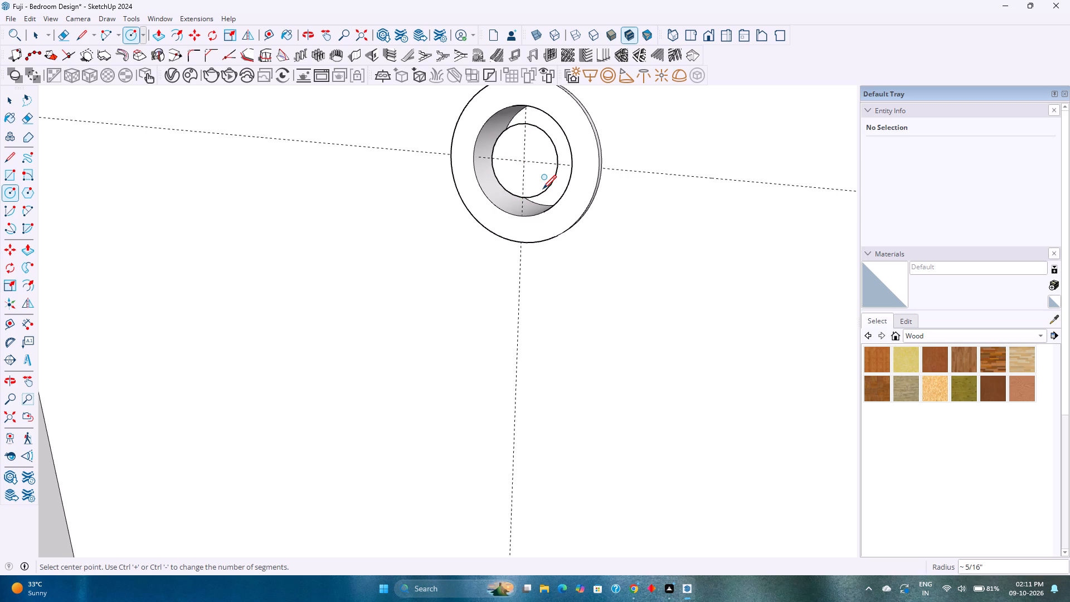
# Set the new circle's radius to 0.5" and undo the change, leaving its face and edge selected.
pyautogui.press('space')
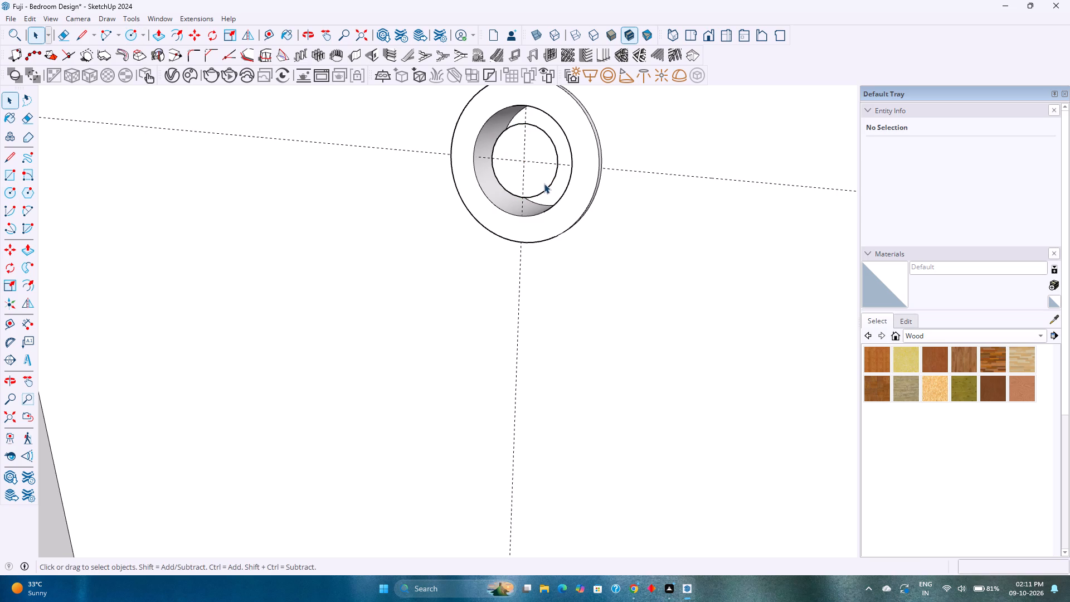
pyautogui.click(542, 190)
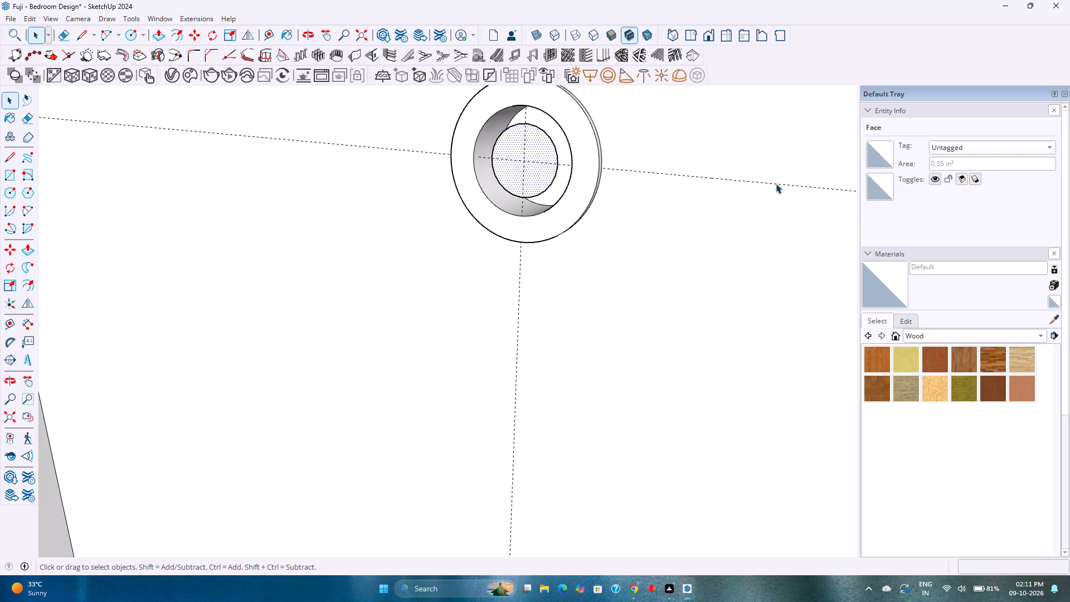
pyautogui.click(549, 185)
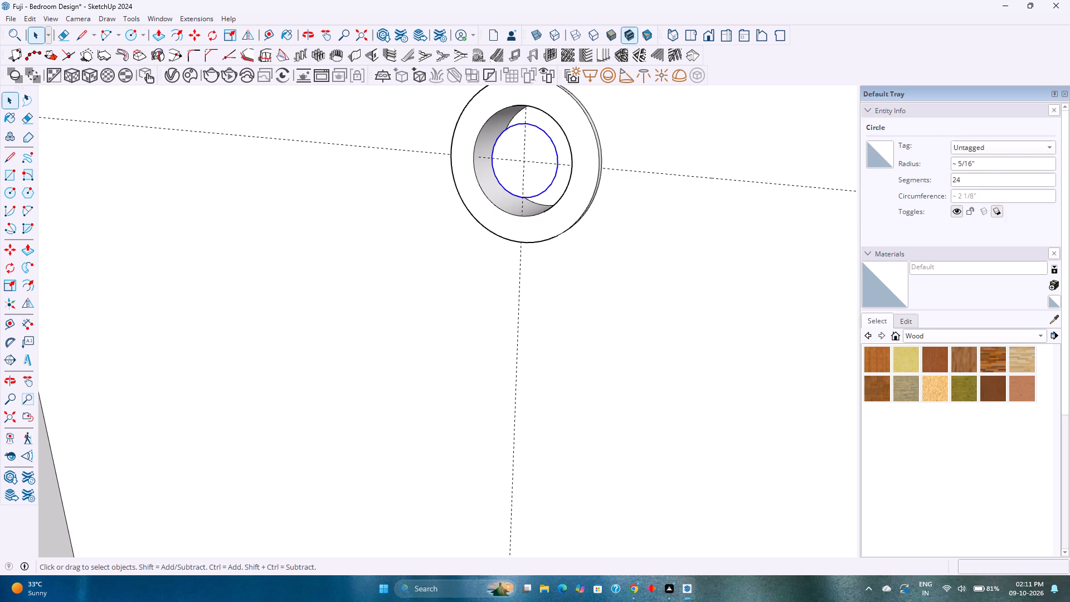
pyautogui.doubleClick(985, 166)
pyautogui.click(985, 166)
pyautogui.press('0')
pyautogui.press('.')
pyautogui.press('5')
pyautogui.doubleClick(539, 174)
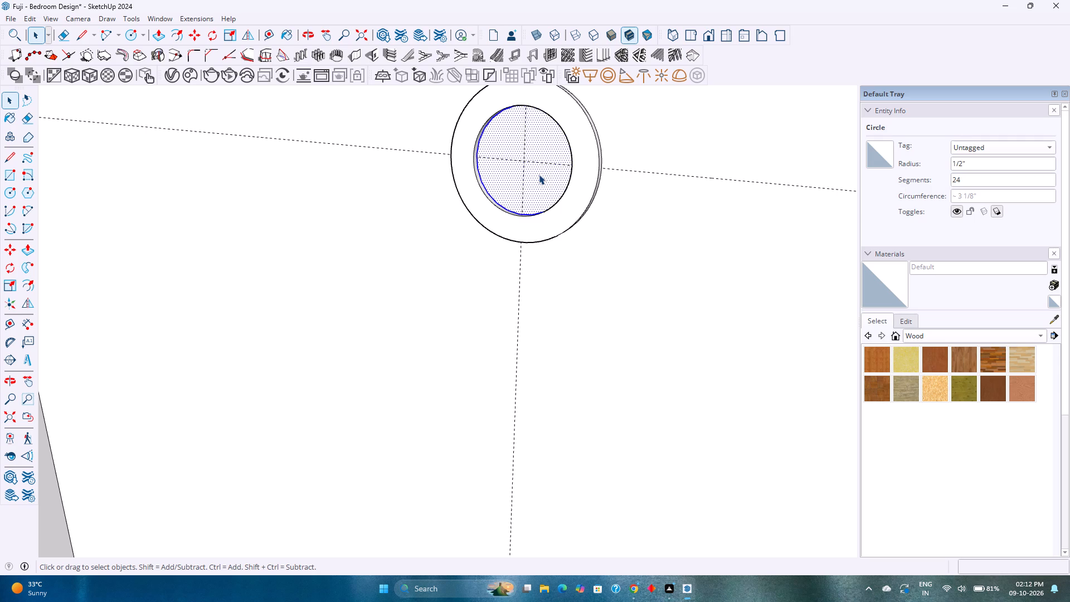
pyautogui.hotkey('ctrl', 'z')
# Make the new circle's face and edge into a group.
pyautogui.rightClick(539, 179)
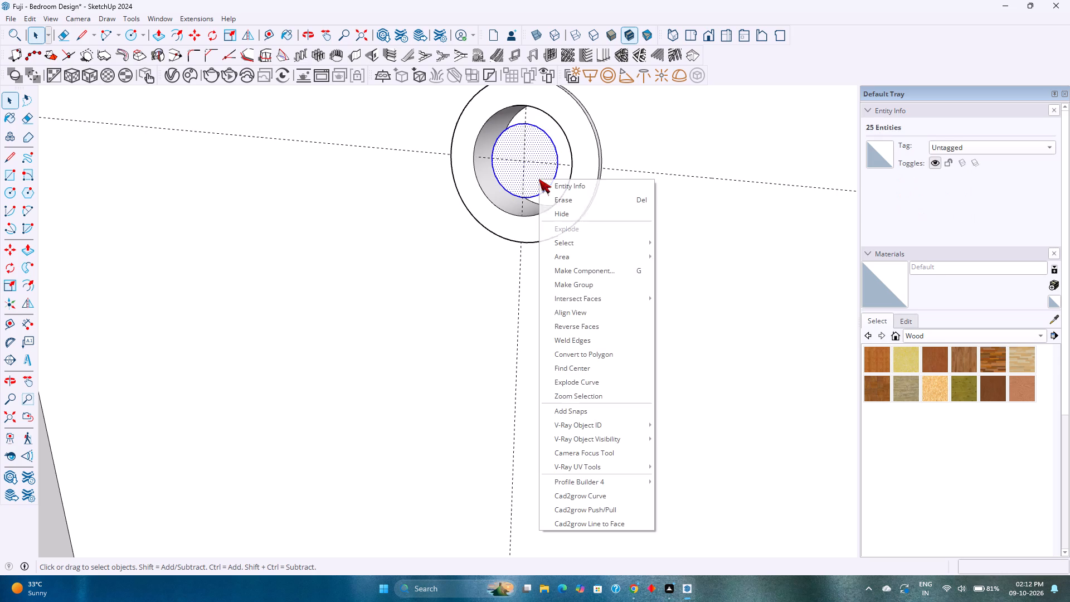
pyautogui.click(593, 288)
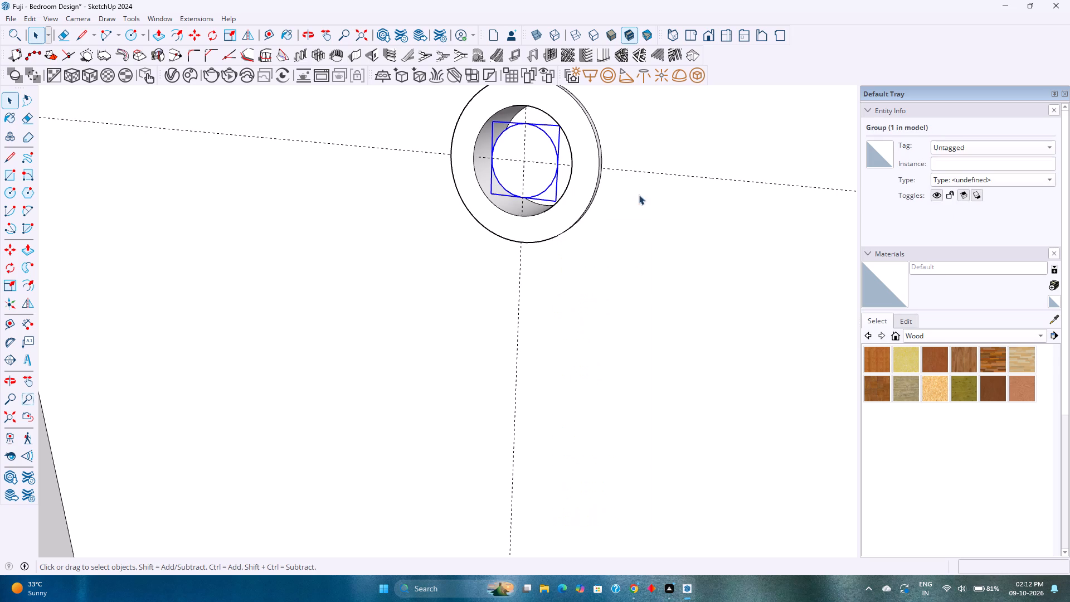
# Inside the group, set the circle's radius to 0.5" and its segments to 90.
pyautogui.doubleClick(541, 177)
pyautogui.click(547, 187)
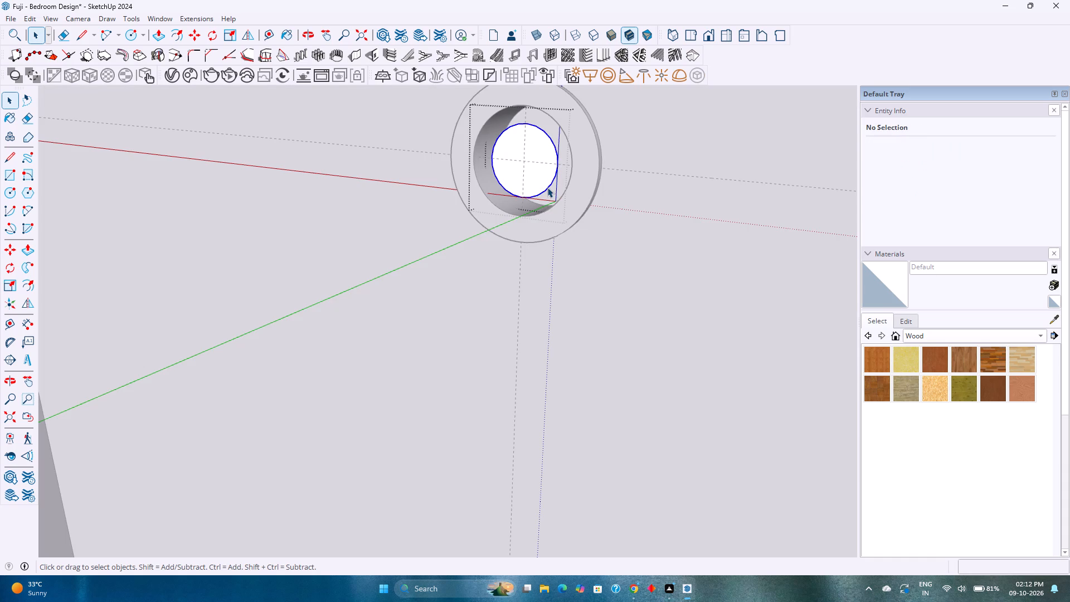
pyautogui.doubleClick(982, 167)
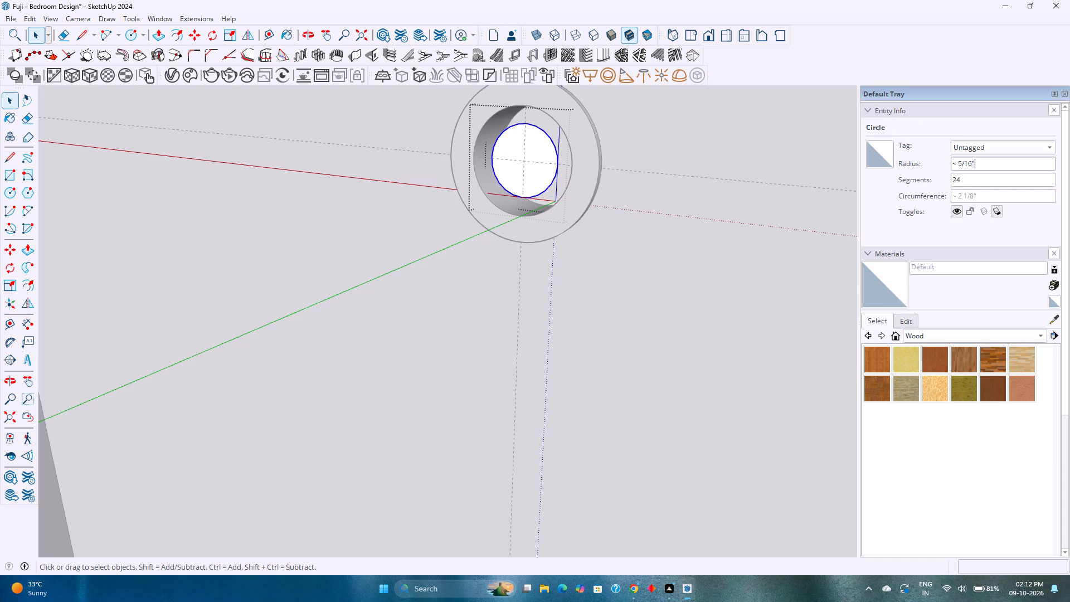
pyautogui.press('BackSpace')
pyautogui.press('BackSpace')
pyautogui.press('BackSpace')
pyautogui.press('BackSpace')
pyautogui.press('BackSpace')
pyautogui.press('BackSpace')
pyautogui.press('BackSpace')
pyautogui.press('BackSpace')
pyautogui.press('BackSpace')
pyautogui.press('BackSpace')
pyautogui.press('BackSpace')
pyautogui.press('BackSpace')
pyautogui.press('BackSpace')
pyautogui.press('0')
pyautogui.press('.')
pyautogui.press('5')
pyautogui.press('Return')
pyautogui.doubleClick(965, 179)
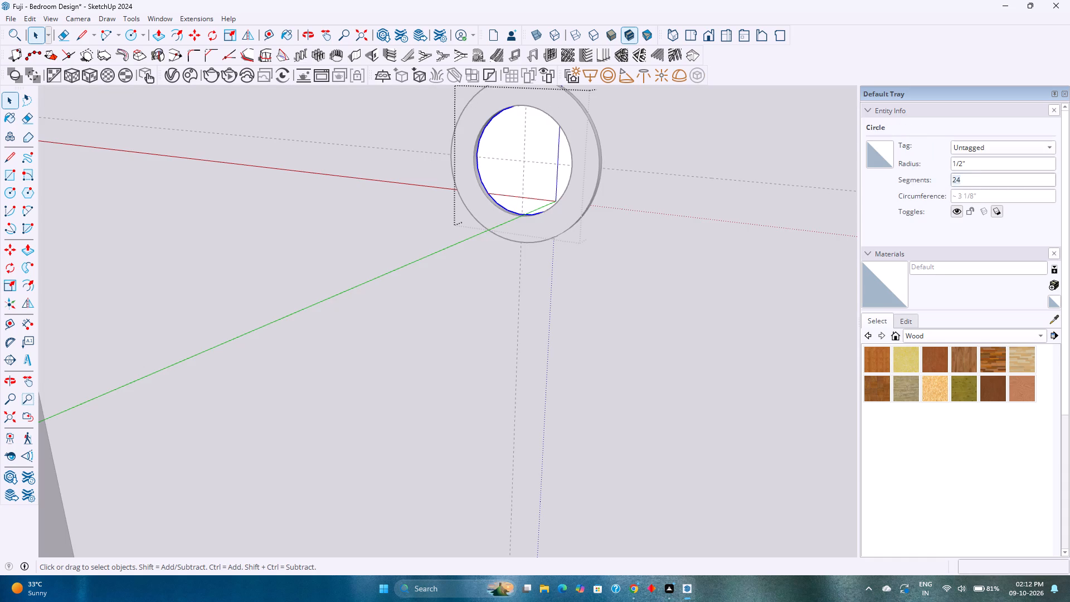
pyautogui.write('90')
pyautogui.press('Return')
# Extrude the rod's circle about 2' 1 7/16" to the holder on the opposite panel, and leave the rod group.
pyautogui.scroll(-5, 630, 202)
pyautogui.moveTo(630, 201); pyautogui.dragTo(562, 206, button='middle')
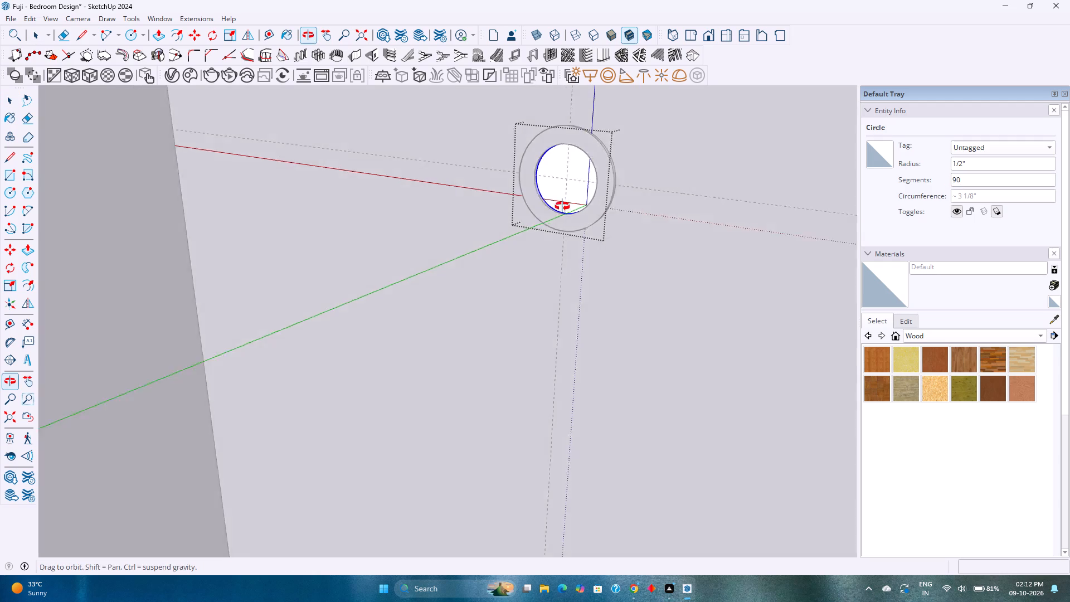
pyautogui.moveTo(562, 206); pyautogui.dragTo(531, 202, button='middle')
pyautogui.press('p')
pyautogui.click(591, 178)
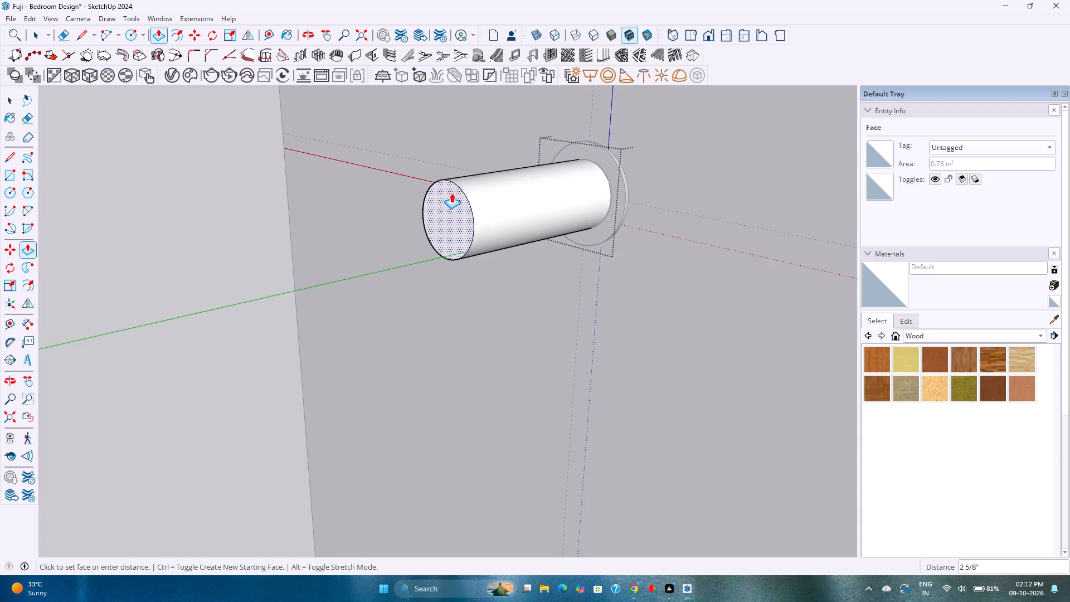
pyautogui.scroll(-9, 451, 193)
pyautogui.keyDown('shift'); pyautogui.moveTo(460, 206); pyautogui.dragTo(426, 198, button='middle'); pyautogui.keyUp('shift')
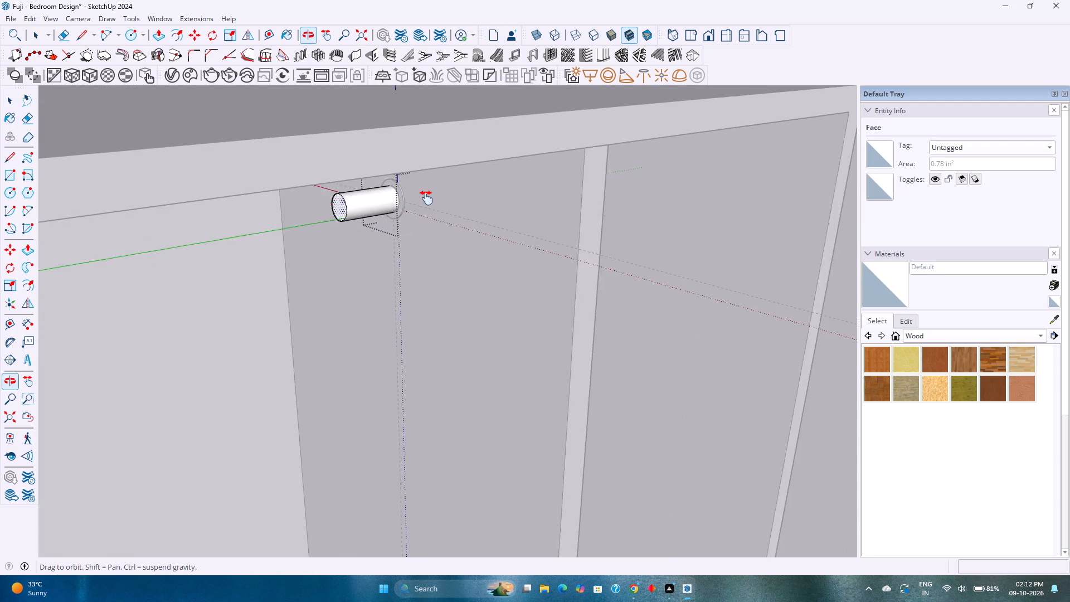
pyautogui.keyDown('shift'); pyautogui.moveTo(426, 198); pyautogui.dragTo(566, 190, button='middle'); pyautogui.keyUp('shift')
pyautogui.moveTo(582, 188); pyautogui.dragTo(347, 178, button='middle')
pyautogui.scroll(-3, 353, 187)
pyautogui.keyDown('shift'); pyautogui.moveTo(342, 197); pyautogui.dragTo(616, 149, button='middle'); pyautogui.keyUp('shift')
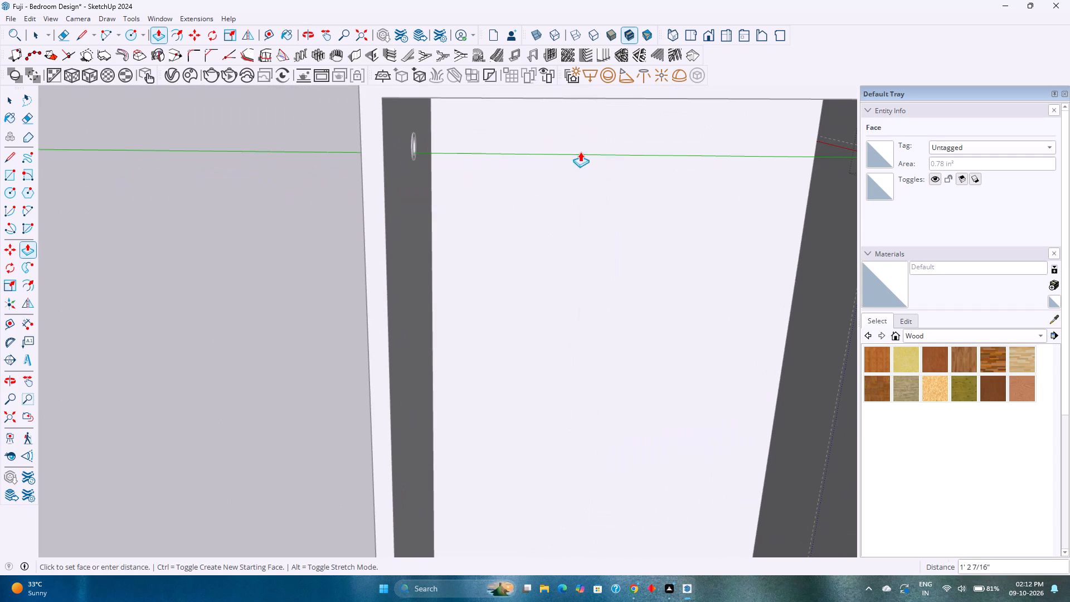
pyautogui.scroll(11, 419, 154)
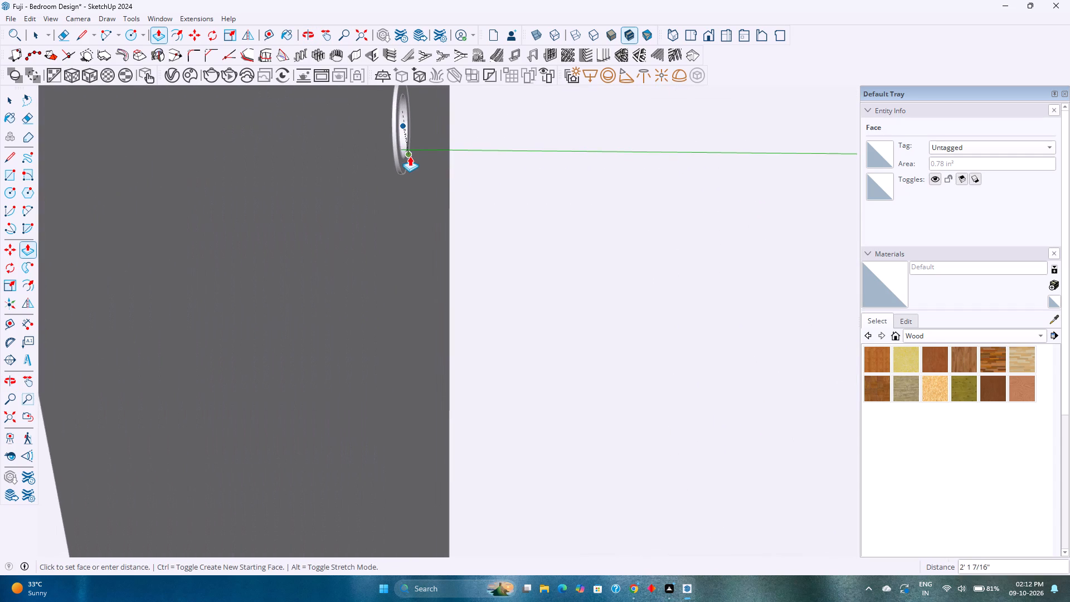
pyautogui.click(408, 157)
pyautogui.scroll(-3, 455, 161)
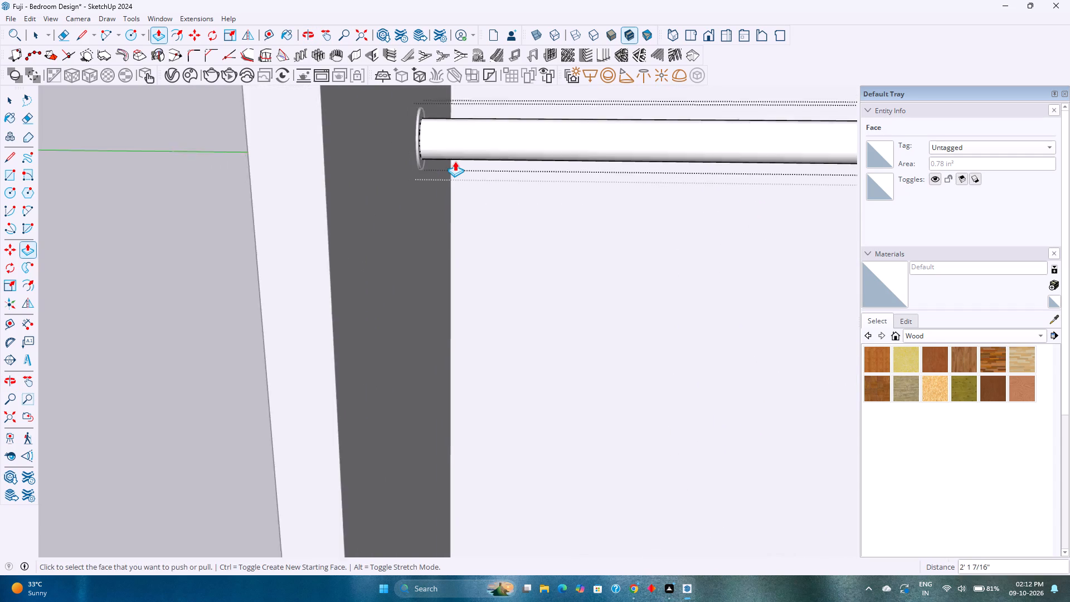
pyautogui.scroll(-4, 455, 161)
pyautogui.moveTo(455, 161); pyautogui.dragTo(643, 142, button='middle')
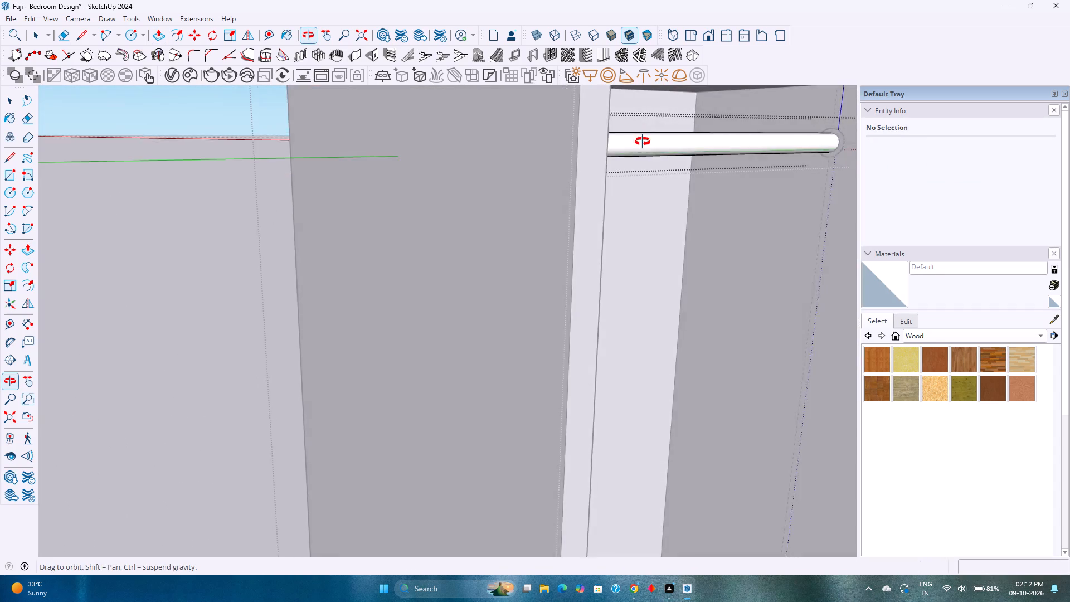
pyautogui.moveTo(643, 142); pyautogui.dragTo(389, 138, button='middle')
pyautogui.scroll(-4, 400, 147)
pyautogui.press('space')
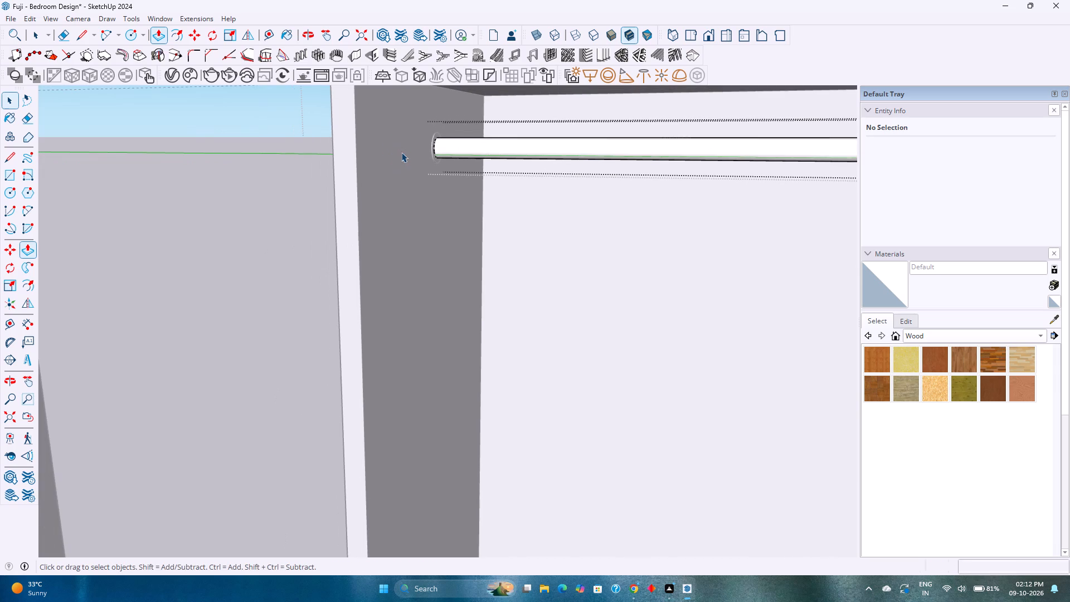
pyautogui.press('Escape')
pyautogui.press('Escape')
# Delete all guides from the model.
pyautogui.scroll(-4, 450, 154)
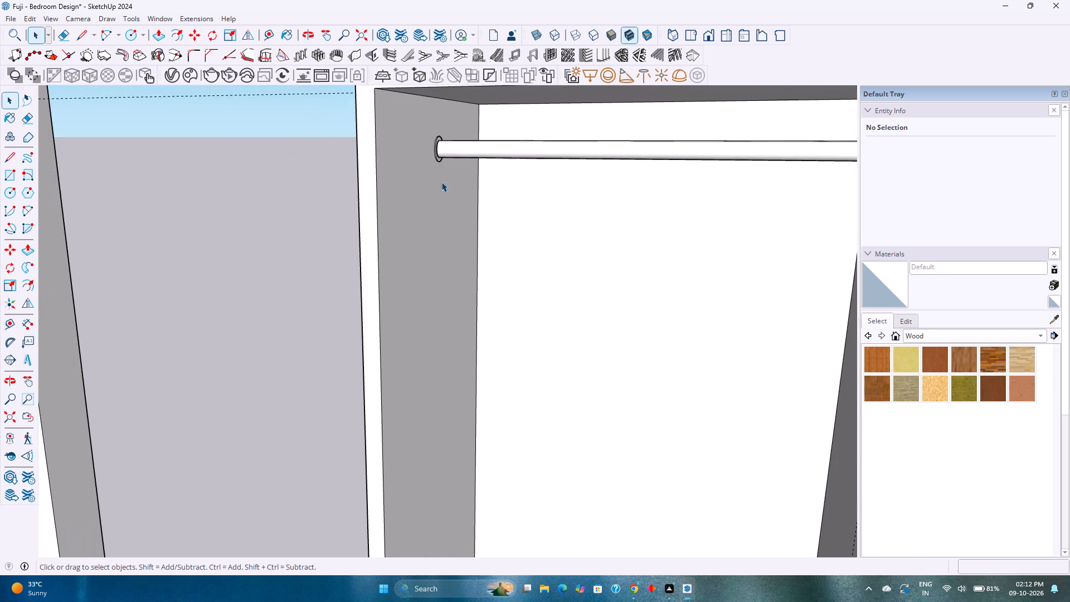
pyautogui.scroll(-11, 441, 182)
pyautogui.keyDown('shift'); pyautogui.moveTo(469, 201); pyautogui.dragTo(430, 201, button='middle'); pyautogui.keyUp('shift')
pyautogui.moveTo(418, 201); pyautogui.dragTo(569, 191, button='middle')
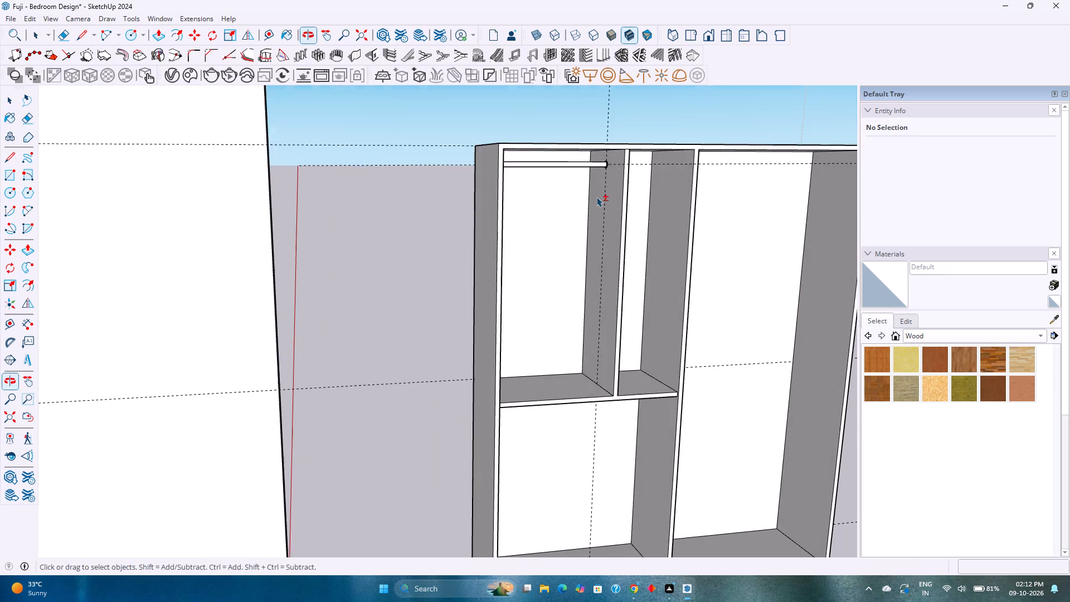
pyautogui.keyDown('shift'); pyautogui.moveTo(609, 198); pyautogui.dragTo(514, 180, button='middle'); pyautogui.keyUp('shift')
pyautogui.moveTo(573, 195); pyautogui.dragTo(587, 203, button='middle')
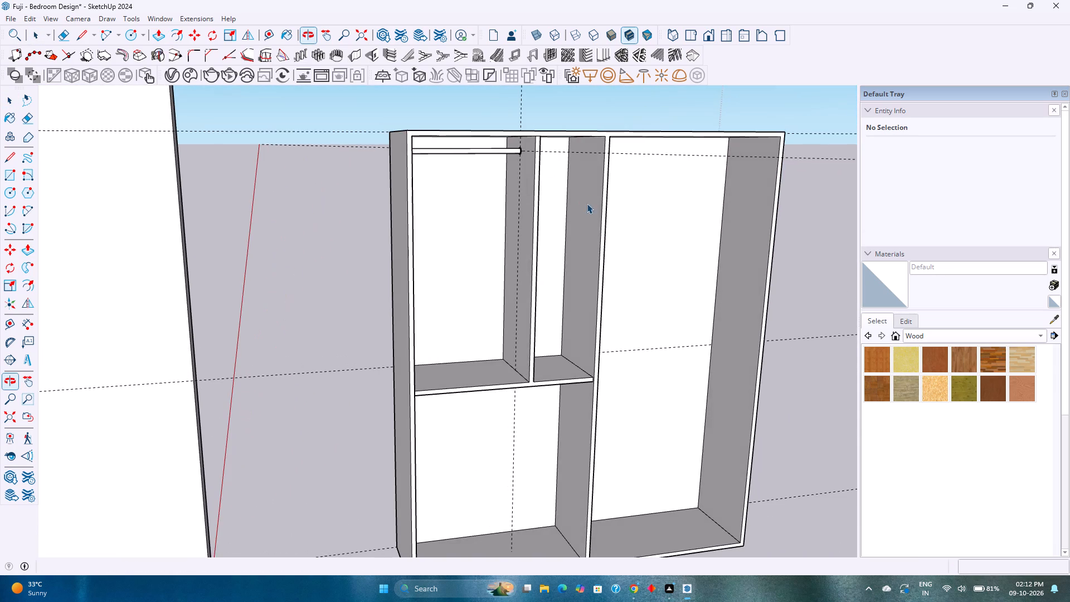
pyautogui.scroll(4, 505, 206)
pyautogui.click(31, 17)
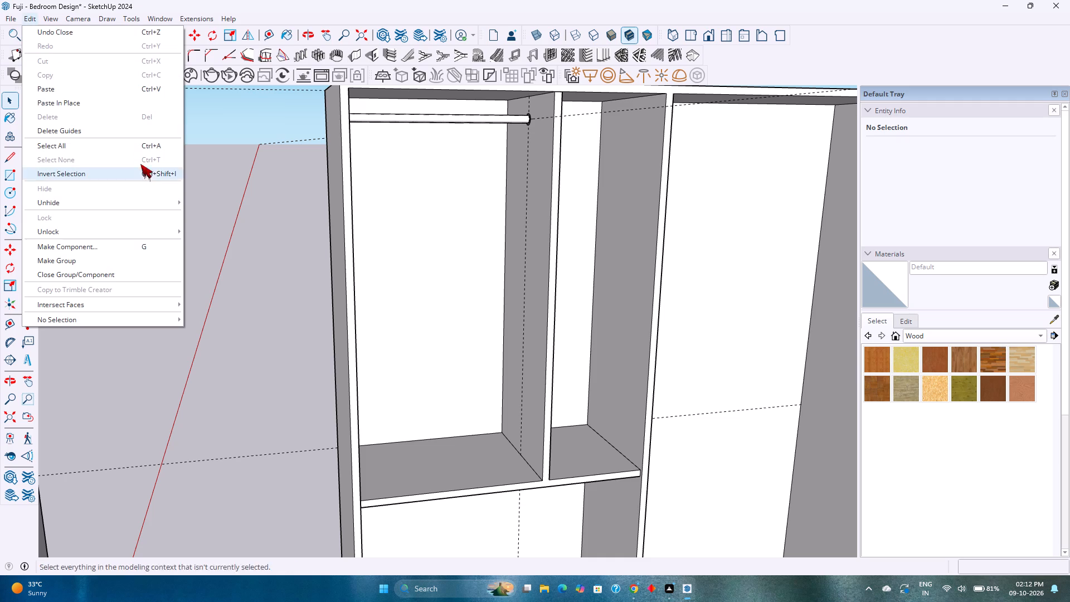
pyautogui.click(152, 133)
# Inside the wardrobe group, copy the narrow upper compartment's bottom back edge 4' 4" to its top, dividing the distance by 3.
pyautogui.keyDown('shift'); pyautogui.moveTo(488, 253); pyautogui.dragTo(481, 255, button='middle'); pyautogui.keyUp('shift')
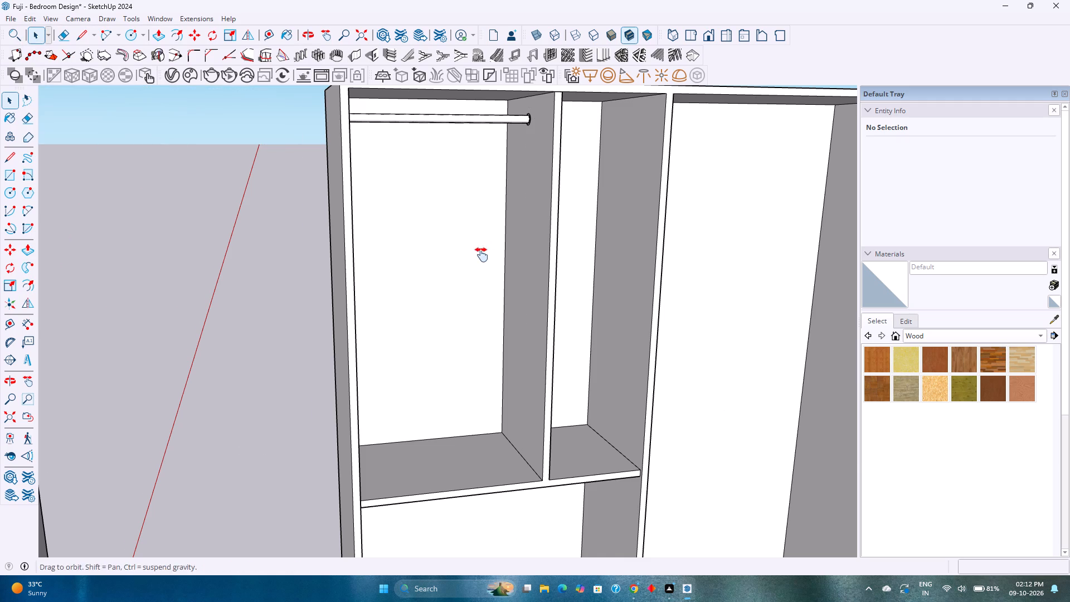
pyautogui.keyDown('shift'); pyautogui.moveTo(481, 255); pyautogui.dragTo(459, 281, button='middle'); pyautogui.keyUp('shift')
pyautogui.moveTo(458, 281); pyautogui.dragTo(352, 251, button='middle')
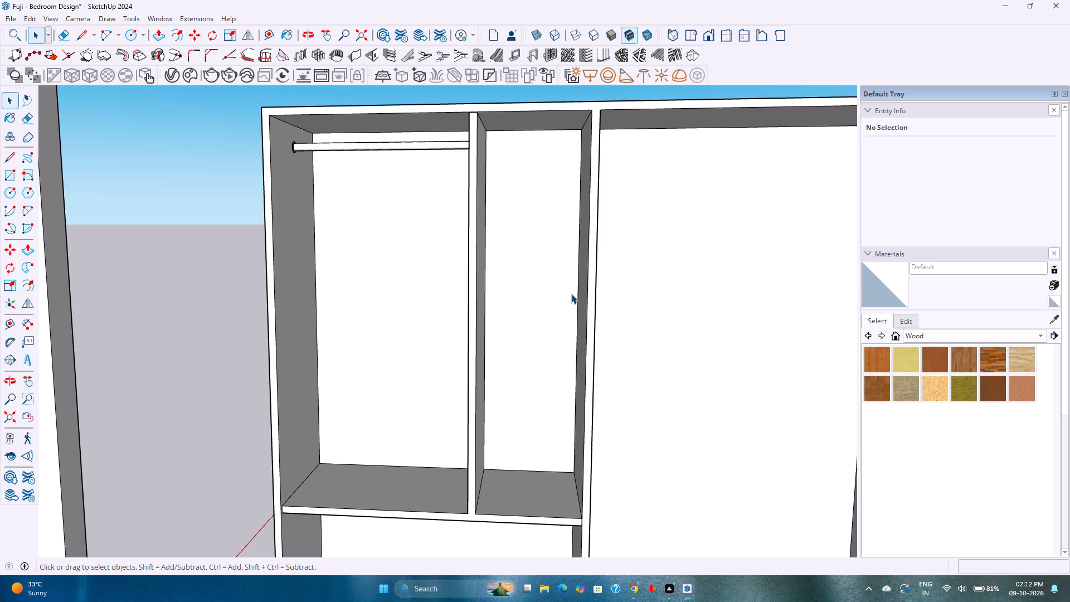
pyautogui.scroll(-3, 499, 334)
pyautogui.keyDown('shift'); pyautogui.moveTo(522, 326); pyautogui.dragTo(424, 300, button='middle'); pyautogui.keyUp('shift')
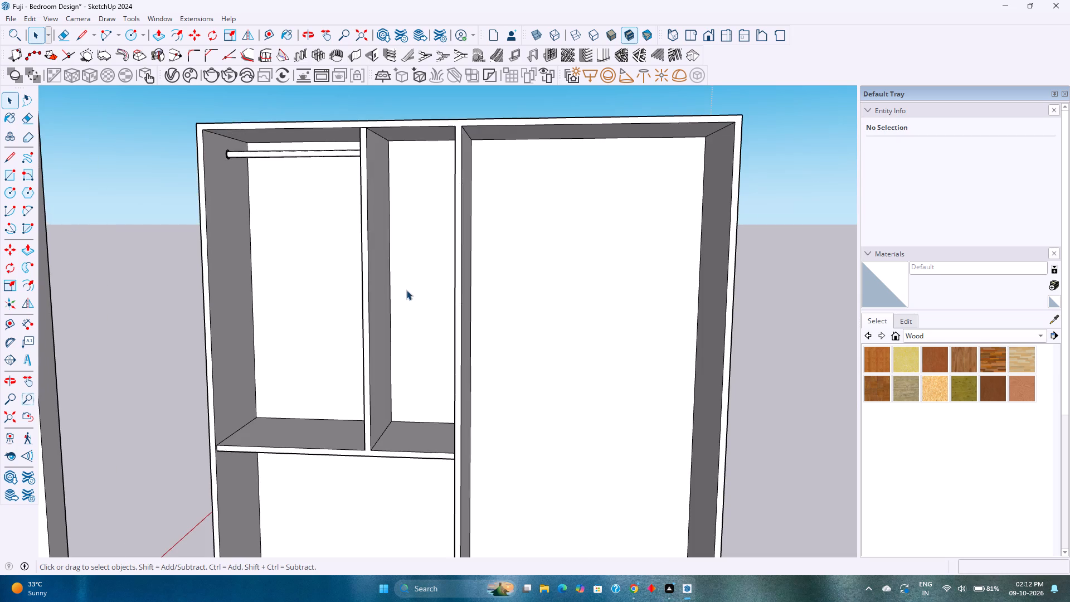
pyautogui.scroll(-2, 406, 290)
pyautogui.moveTo(405, 298); pyautogui.dragTo(465, 303, button='middle')
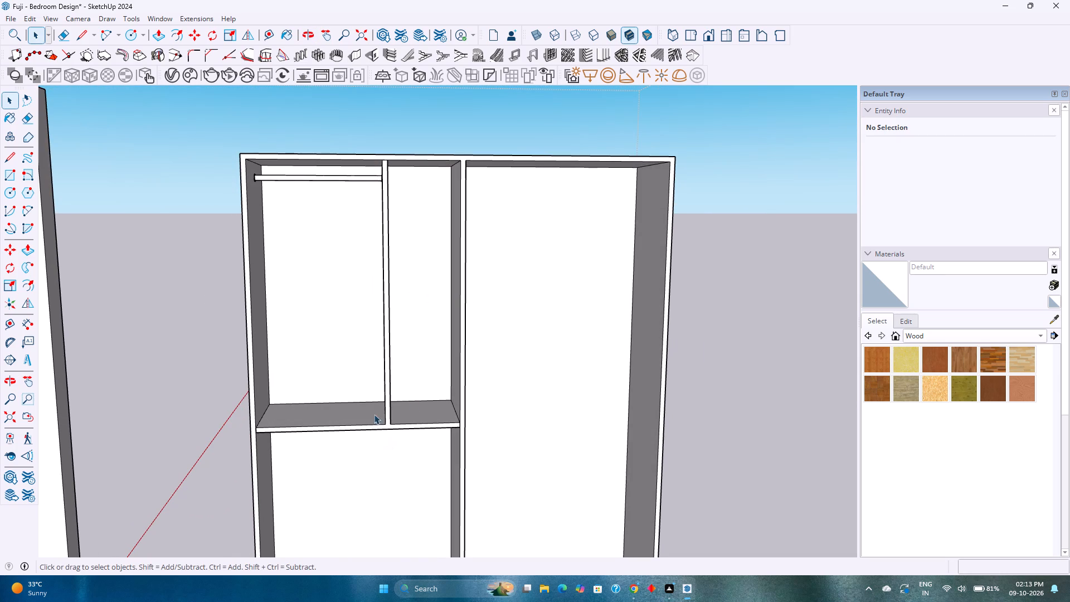
pyautogui.click(418, 402)
pyautogui.doubleClick(418, 402)
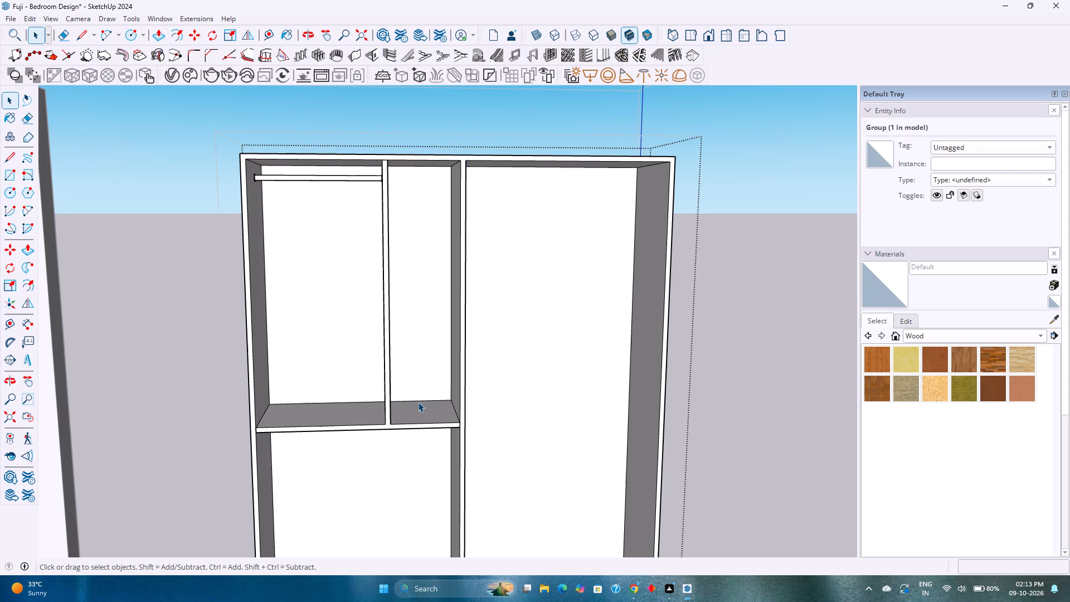
pyautogui.click(418, 402)
pyautogui.press('m')
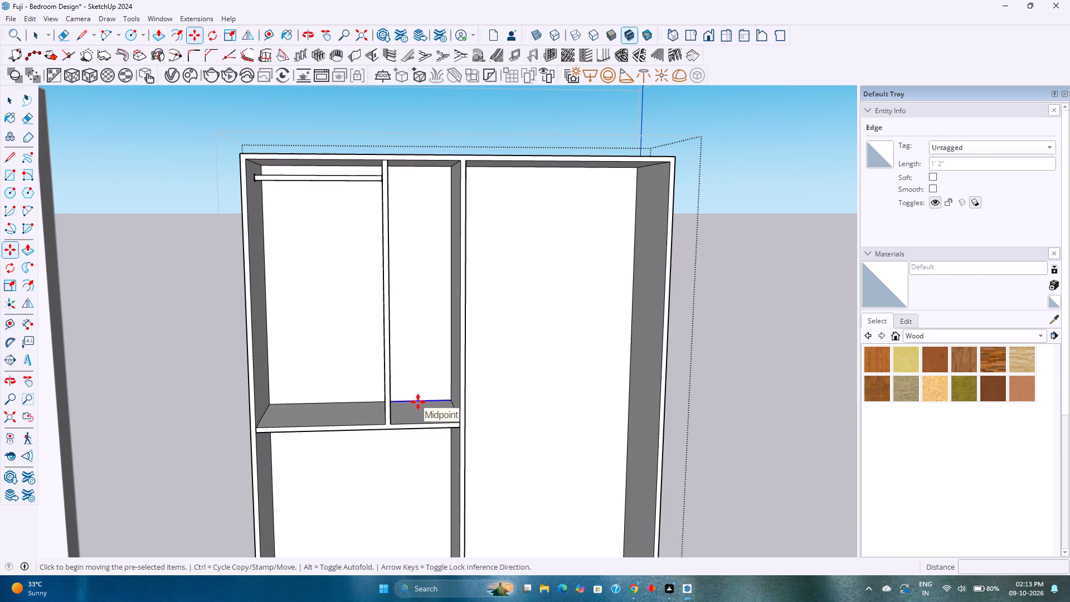
pyautogui.click(418, 402)
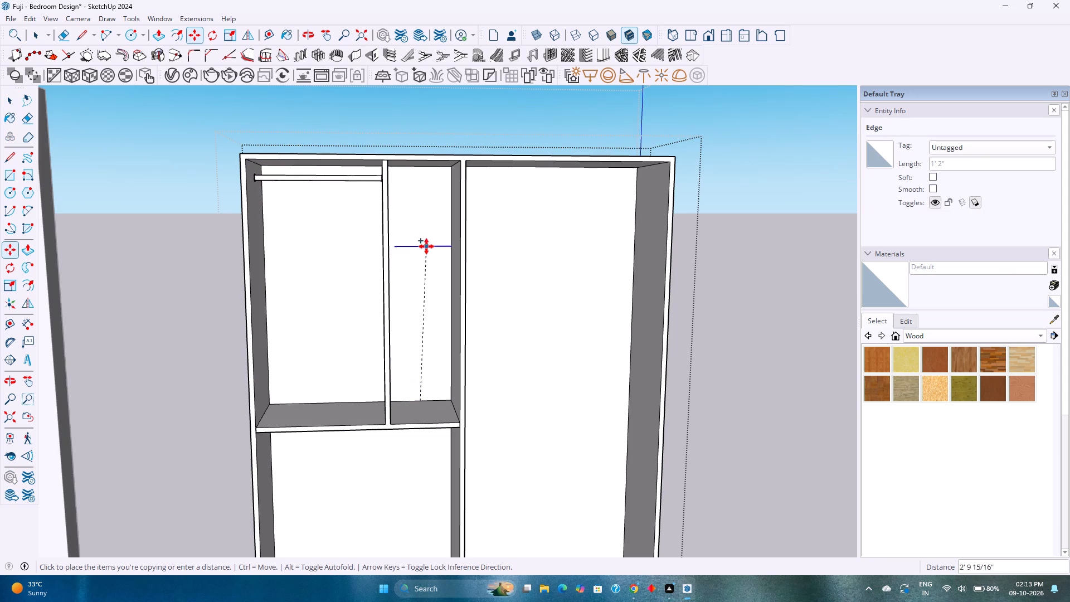
pyautogui.click(413, 168)
pyautogui.write('/3')
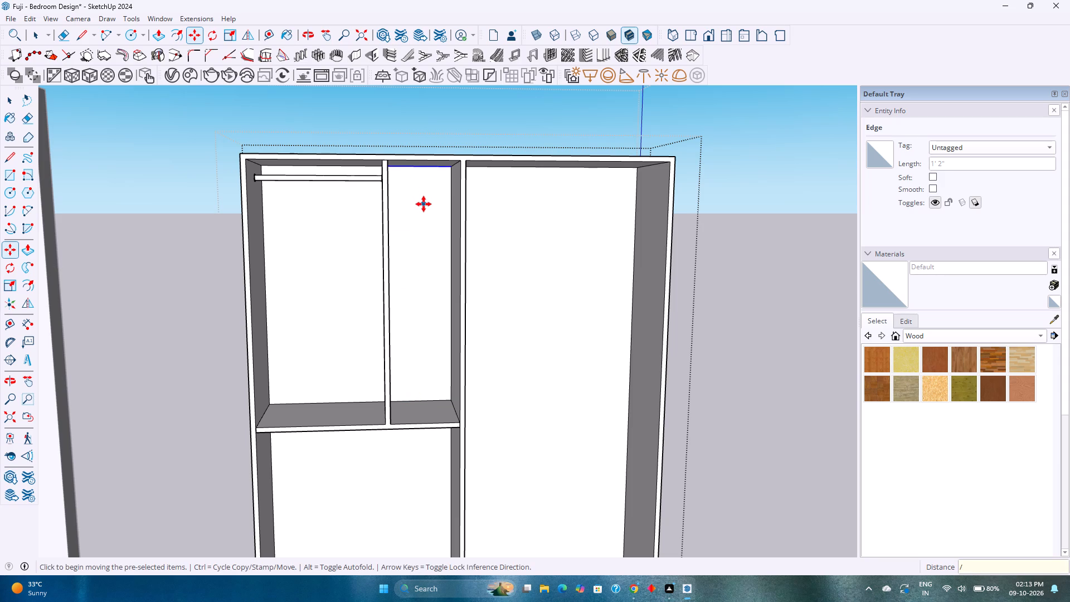
pyautogui.press('Return')
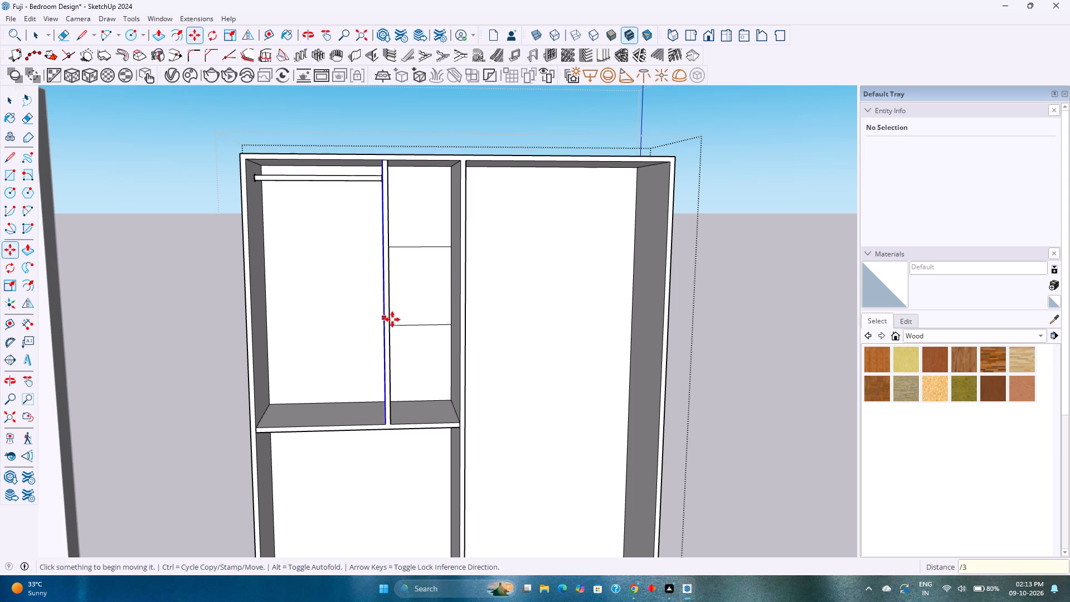
# Change the edge copies to divide the narrow compartment's height into 4 equal spaces.
pyautogui.scroll(4, 432, 301)
pyautogui.moveTo(432, 301); pyautogui.dragTo(410, 297, button='middle')
pyautogui.keyDown('shift'); pyautogui.moveTo(419, 293); pyautogui.dragTo(435, 356, button='middle'); pyautogui.keyUp('shift')
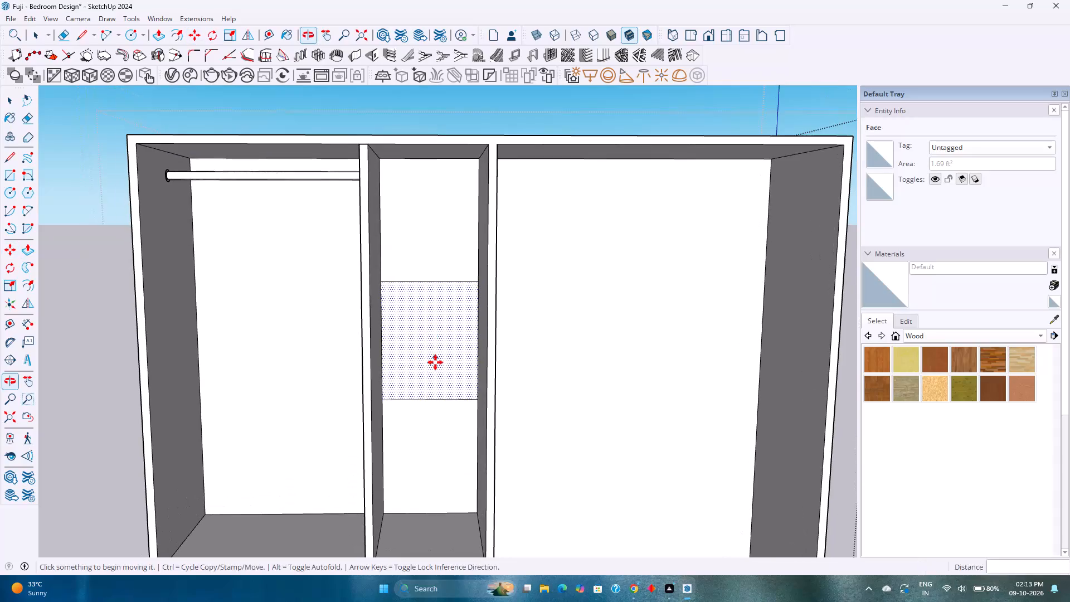
pyautogui.moveTo(435, 362); pyautogui.dragTo(436, 314, button='middle')
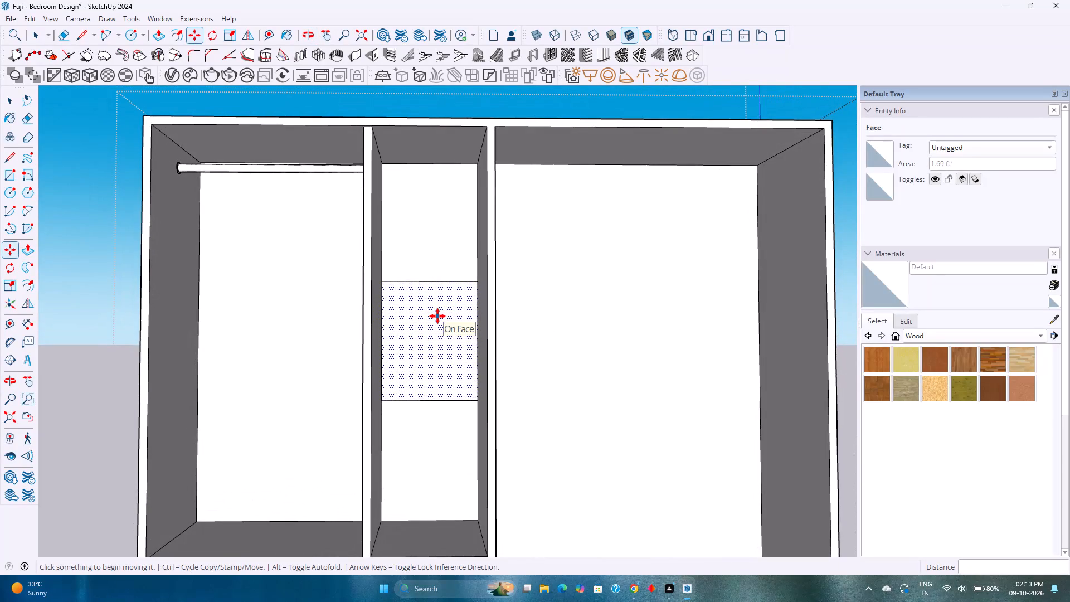
pyautogui.write('/4')
pyautogui.press('Return')
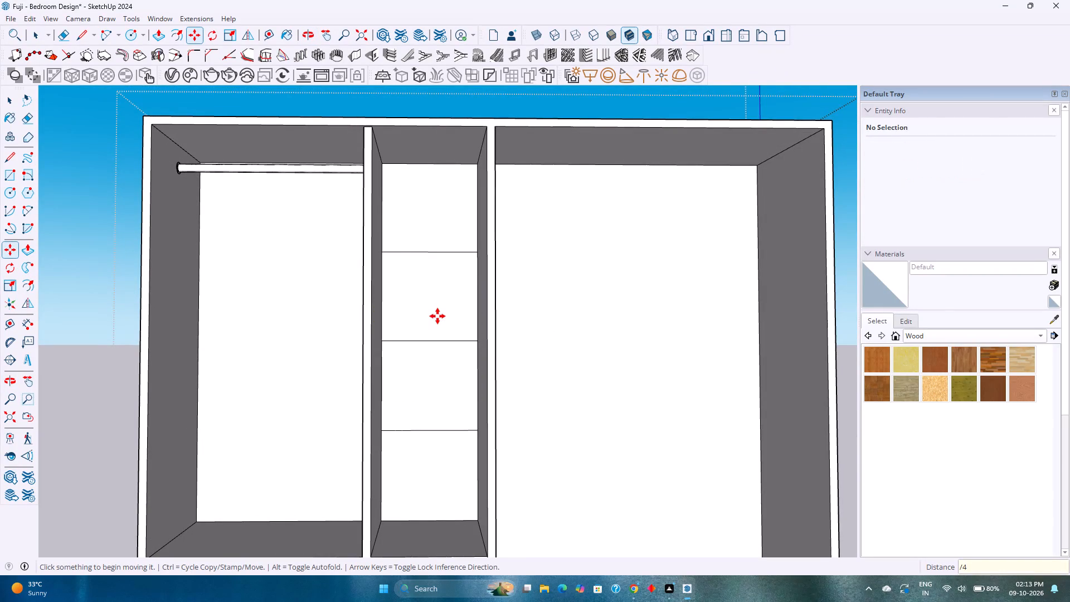
pyautogui.moveTo(439, 317); pyautogui.dragTo(422, 343, button='middle')
pyautogui.scroll(-2, 422, 343)
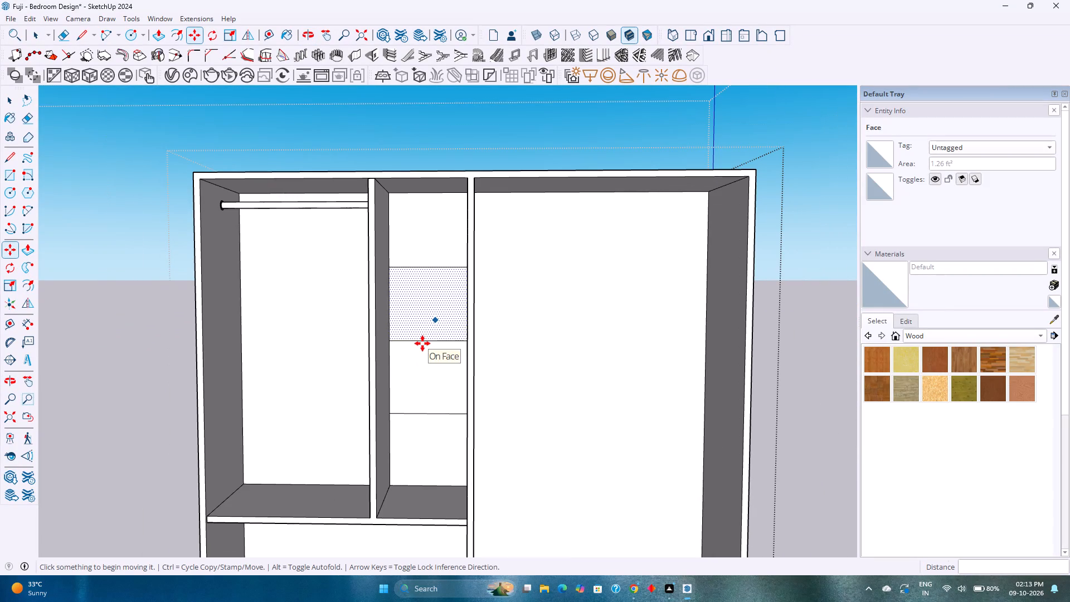
pyautogui.press('Escape')
pyautogui.press('space')
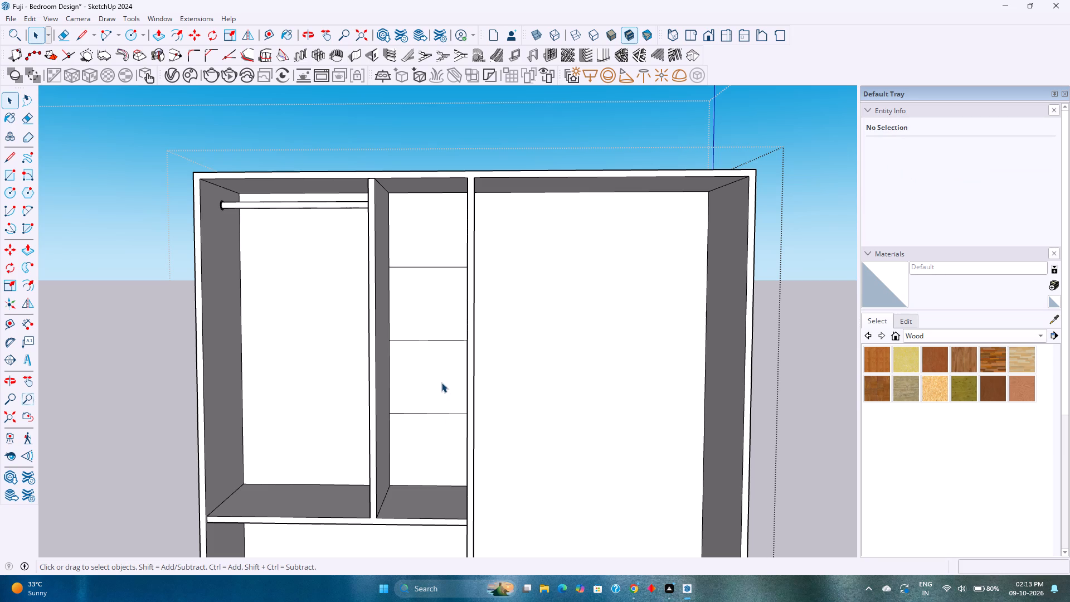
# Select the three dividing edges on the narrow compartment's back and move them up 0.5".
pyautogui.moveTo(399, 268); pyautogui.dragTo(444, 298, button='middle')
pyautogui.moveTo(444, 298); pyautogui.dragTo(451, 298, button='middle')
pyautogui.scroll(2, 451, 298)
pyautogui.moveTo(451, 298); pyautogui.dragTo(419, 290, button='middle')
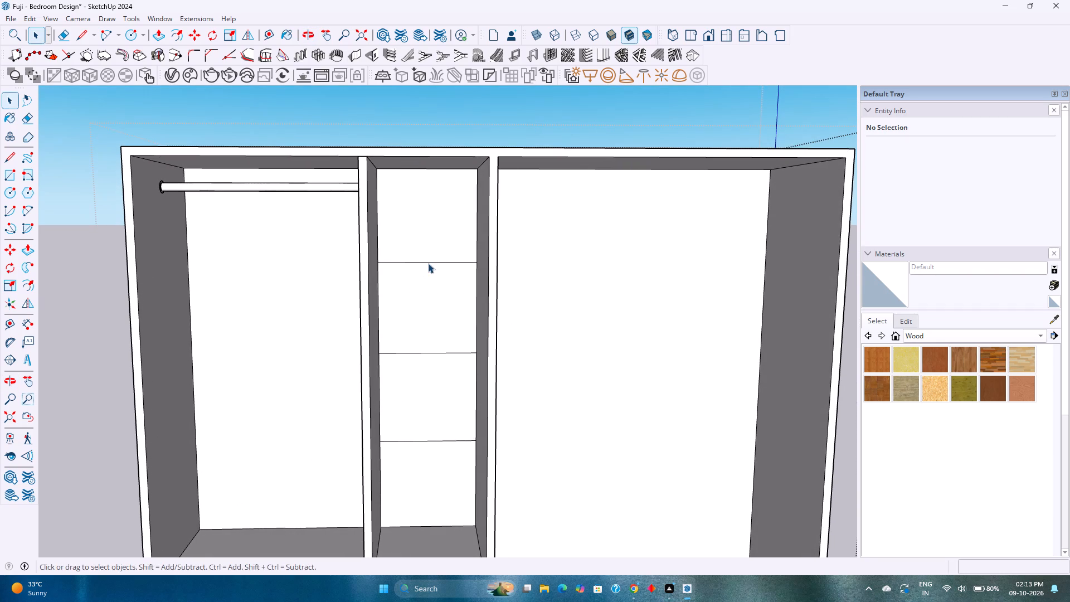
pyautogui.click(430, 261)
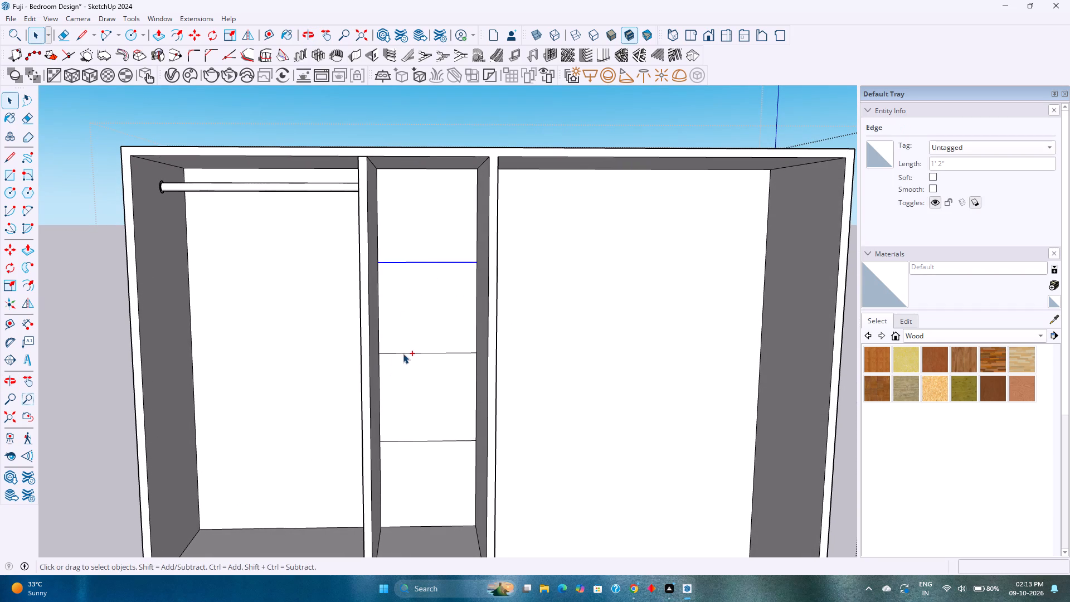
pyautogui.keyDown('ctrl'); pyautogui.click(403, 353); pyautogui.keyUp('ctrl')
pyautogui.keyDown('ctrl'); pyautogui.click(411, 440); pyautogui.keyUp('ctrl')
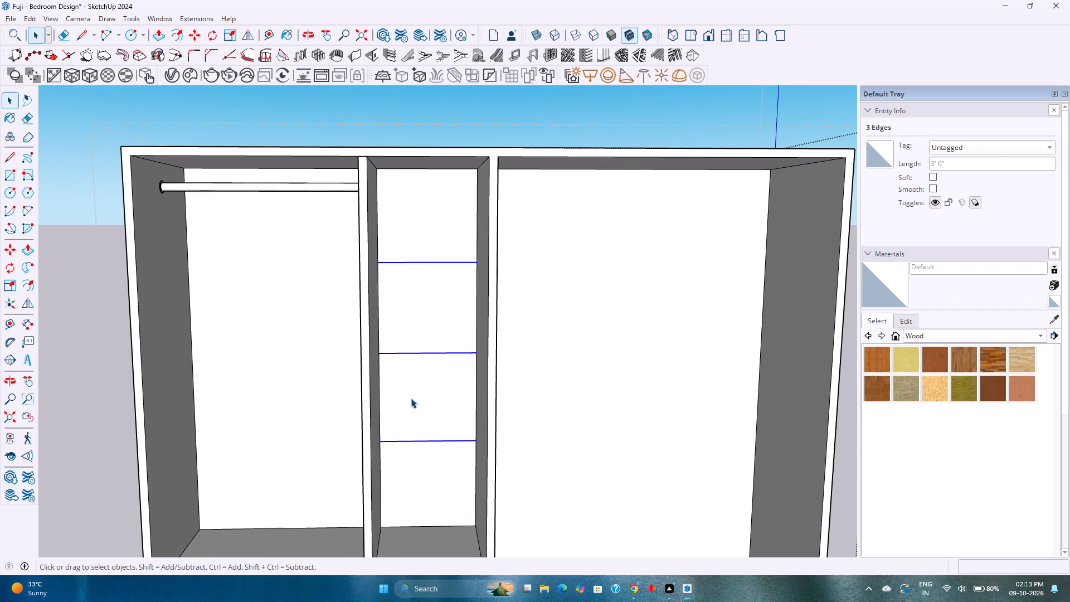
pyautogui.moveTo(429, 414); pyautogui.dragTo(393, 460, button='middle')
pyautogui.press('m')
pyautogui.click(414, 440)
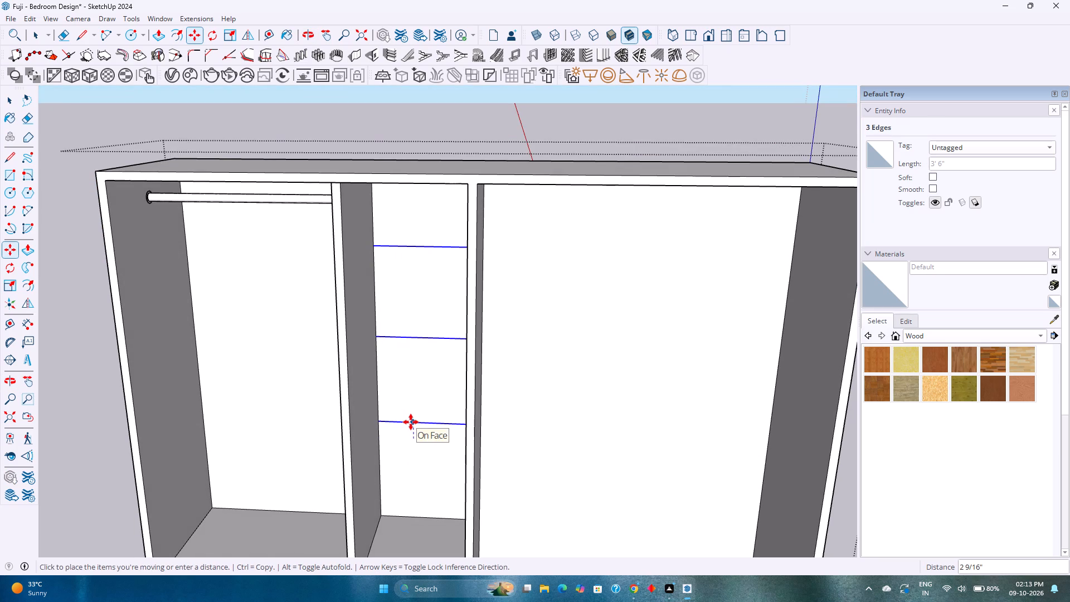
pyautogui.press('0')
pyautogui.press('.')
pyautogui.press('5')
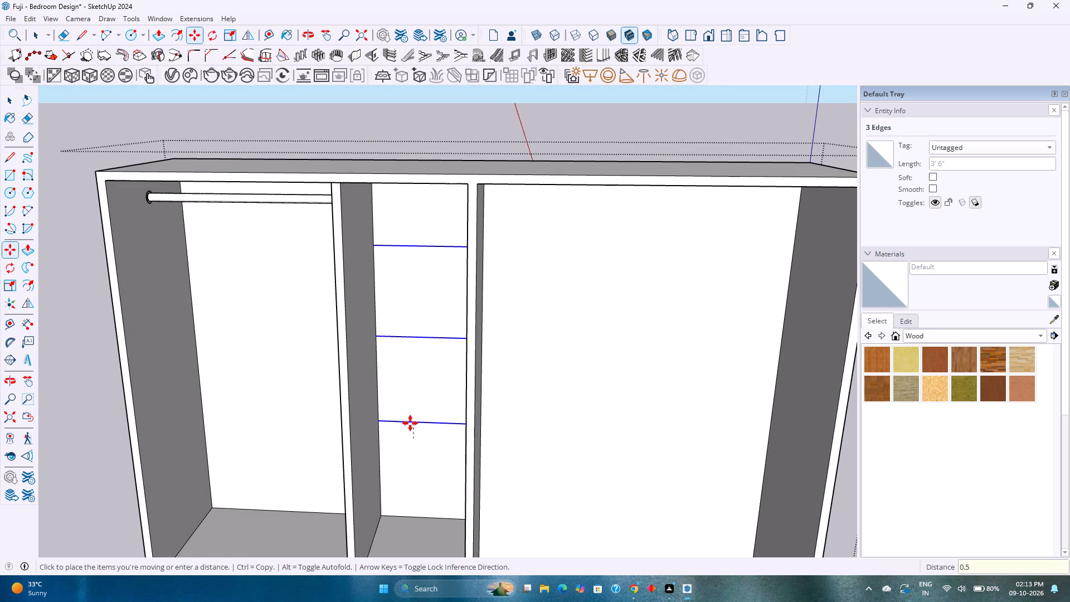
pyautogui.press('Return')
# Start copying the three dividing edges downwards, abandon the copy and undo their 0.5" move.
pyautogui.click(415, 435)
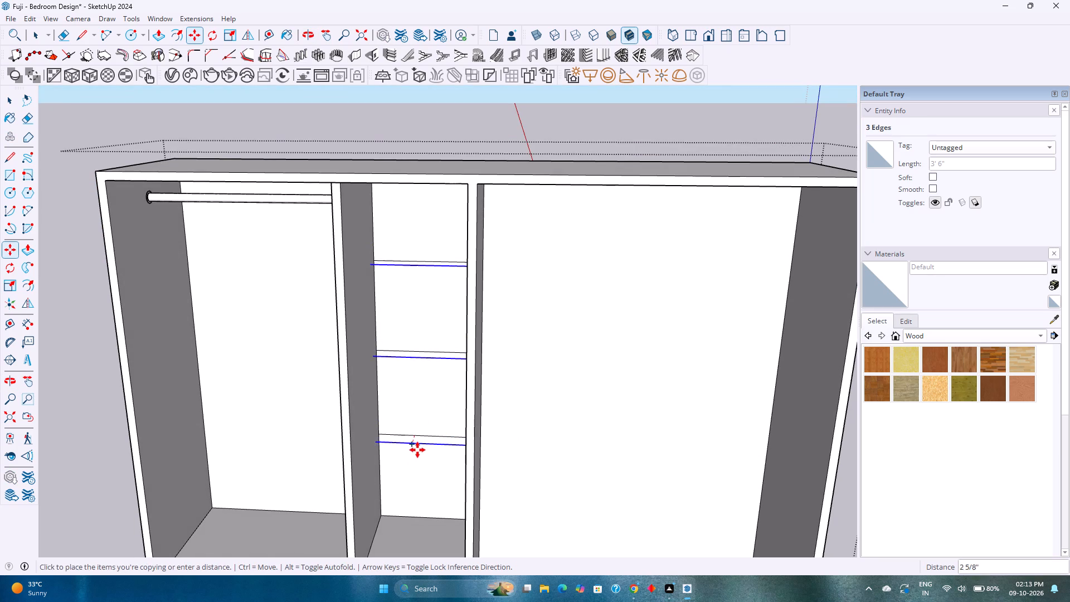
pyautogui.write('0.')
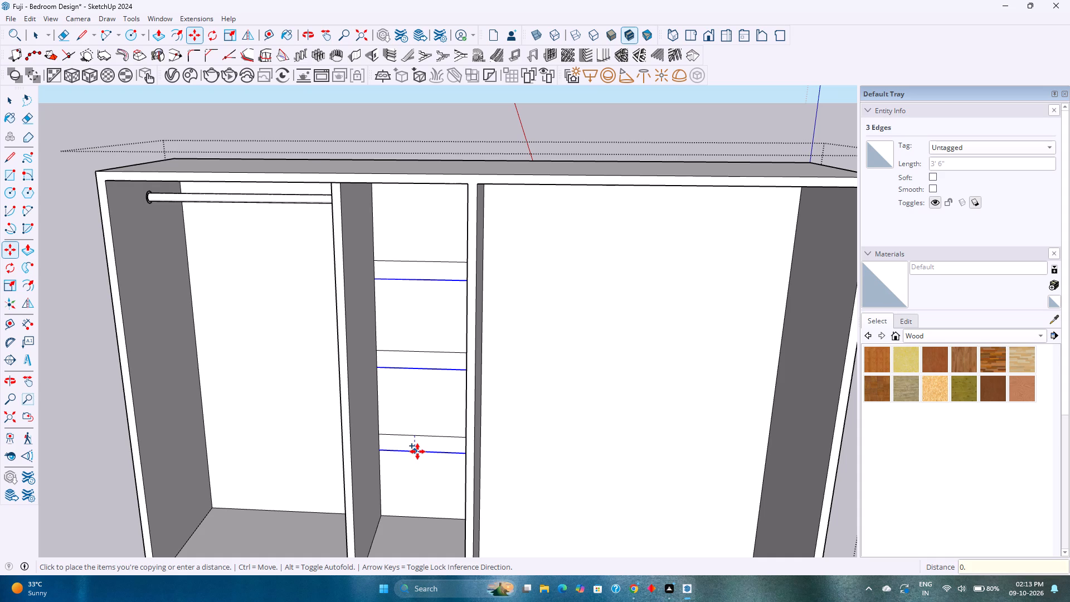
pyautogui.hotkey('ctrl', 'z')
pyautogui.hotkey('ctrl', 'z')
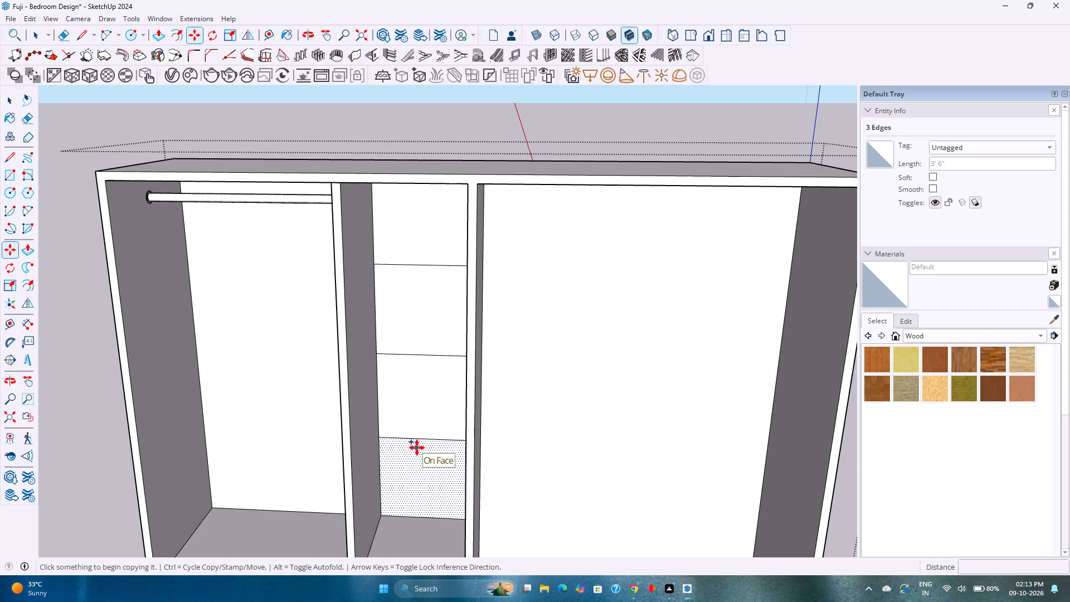
# Reselect the three dividing edges on the narrow compartment's back and move them up 0.25".
pyautogui.press('space')
pyautogui.click(422, 441)
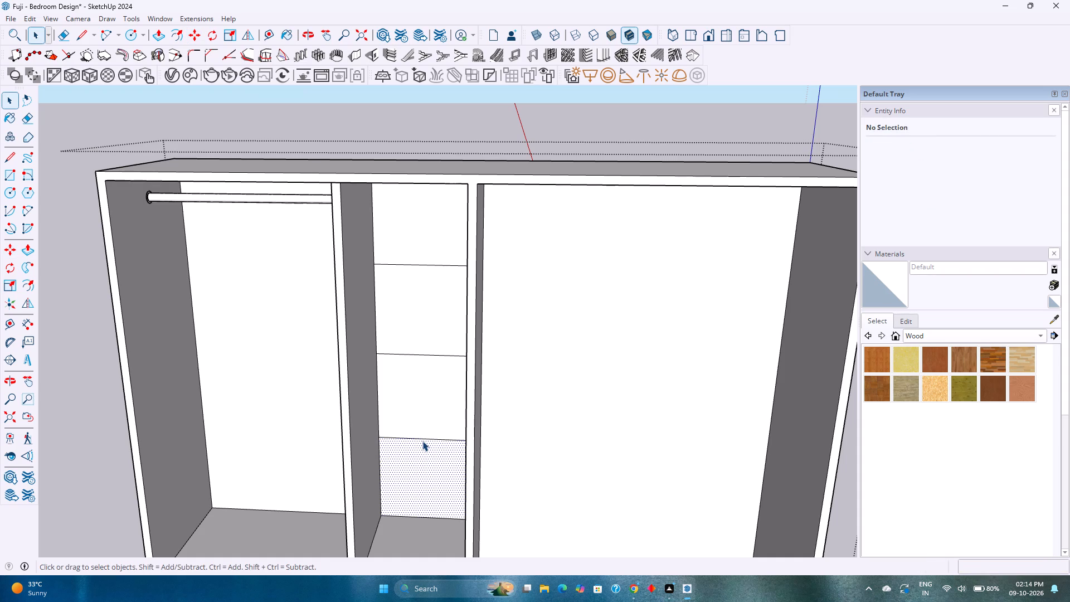
pyautogui.click(422, 439)
pyautogui.keyDown('ctrl'); pyautogui.click(406, 355); pyautogui.keyUp('ctrl')
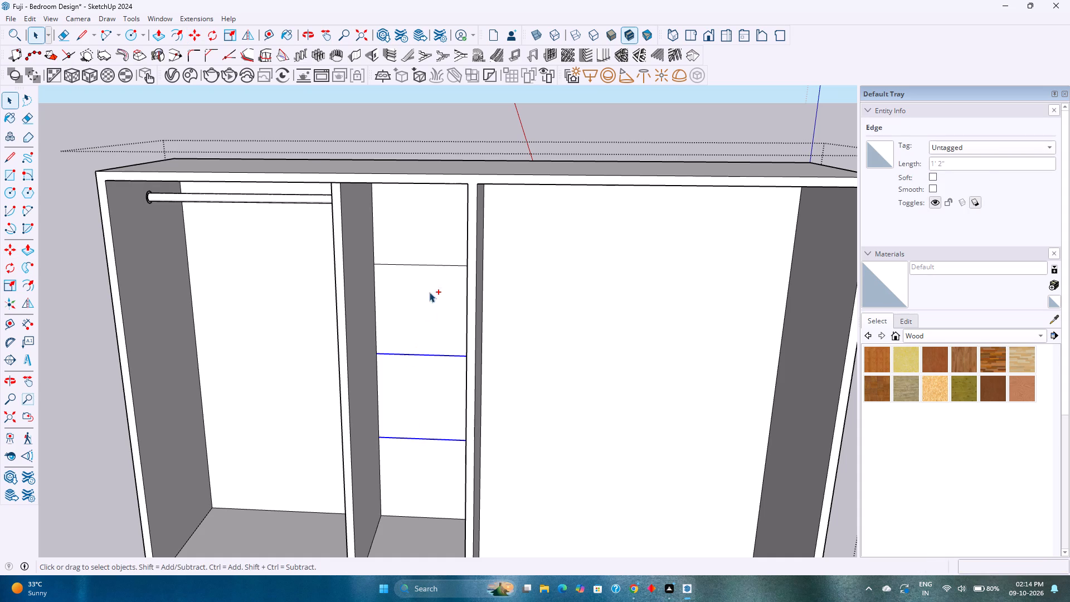
pyautogui.keyDown('ctrl'); pyautogui.click(441, 265); pyautogui.keyUp('ctrl')
pyautogui.press('m')
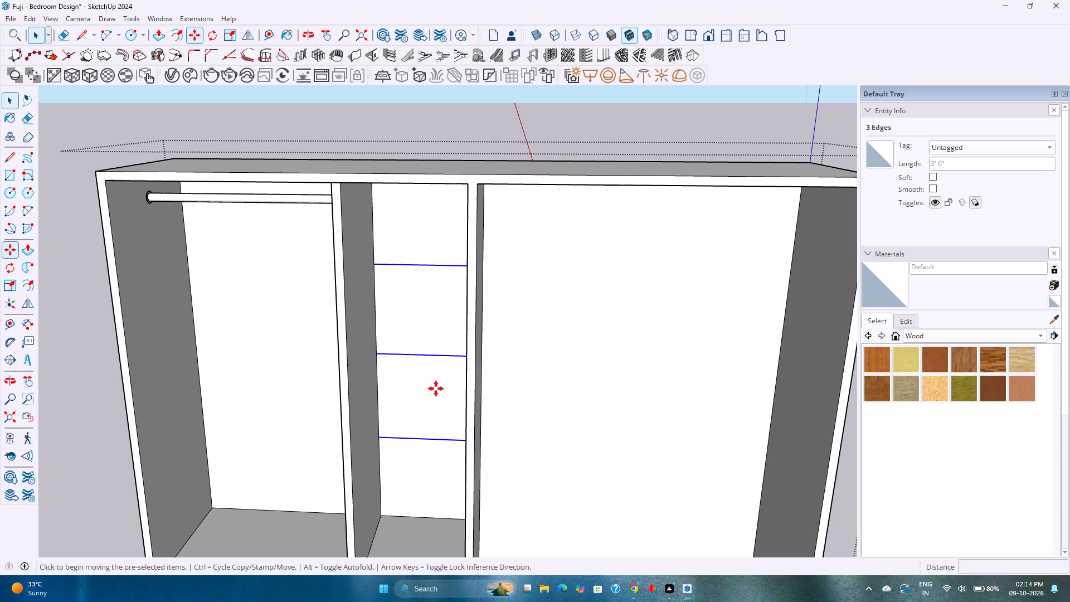
pyautogui.click(423, 356)
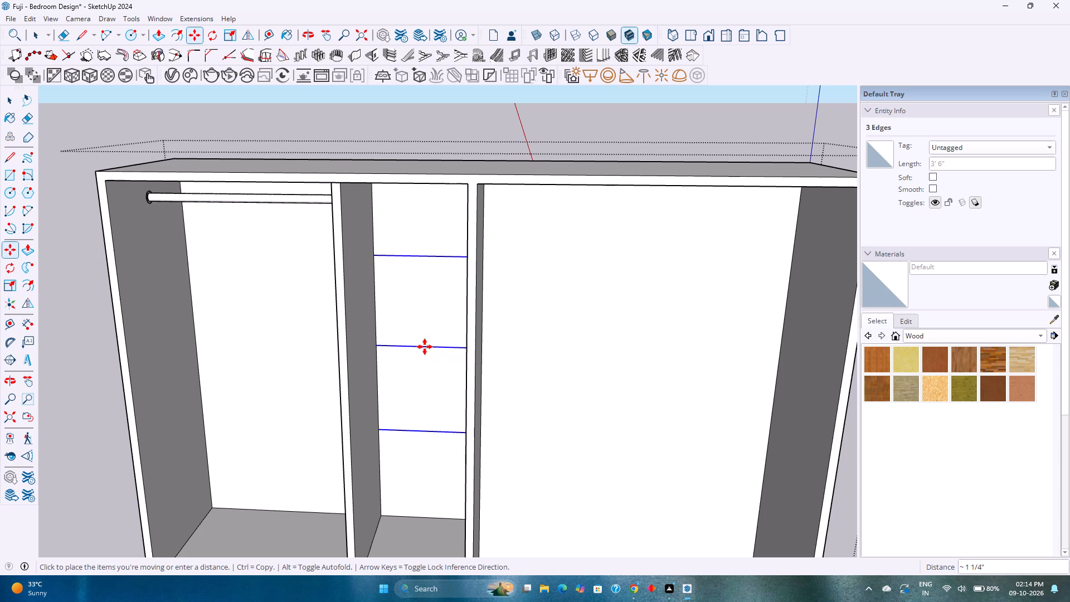
pyautogui.write('0.25')
pyautogui.press('Return')
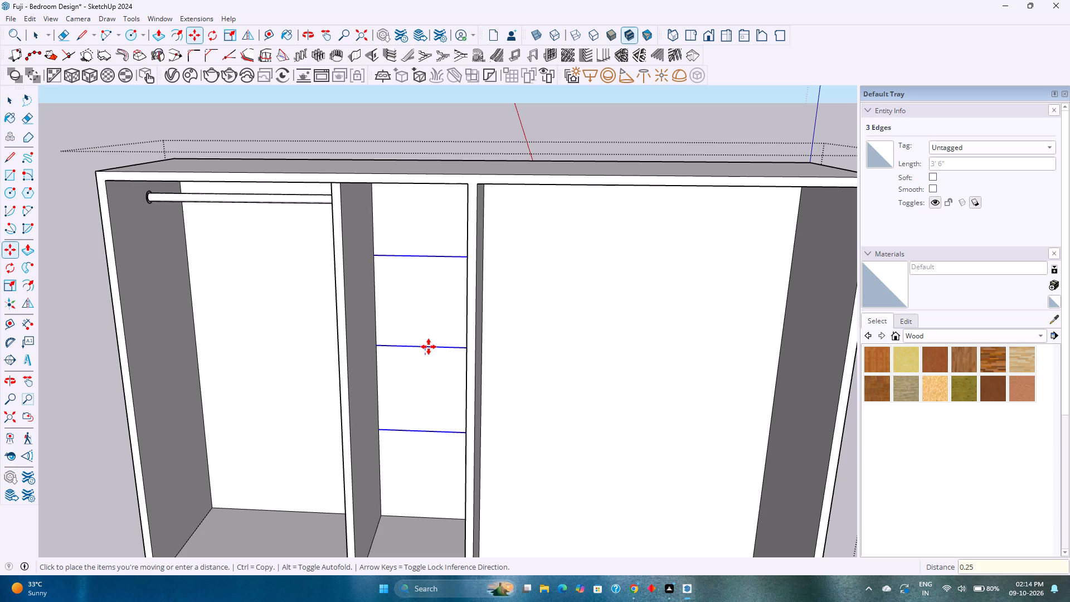
# Copy the three dividing edges 0.5" downwards to outline the shelf thicknesses.
pyautogui.click(429, 355)
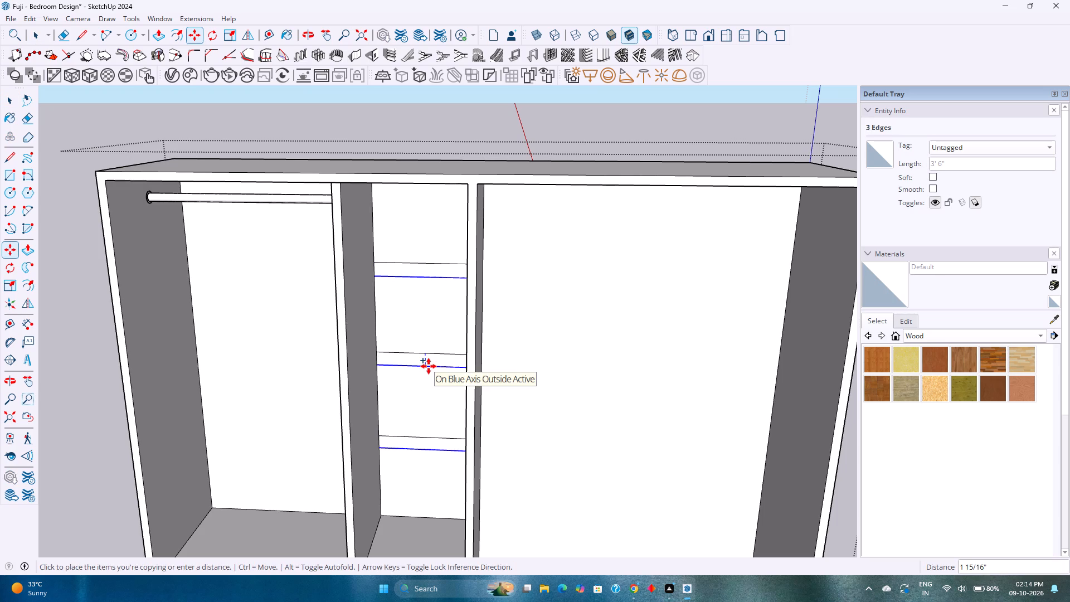
pyautogui.write('0.5')
pyautogui.press('Return')
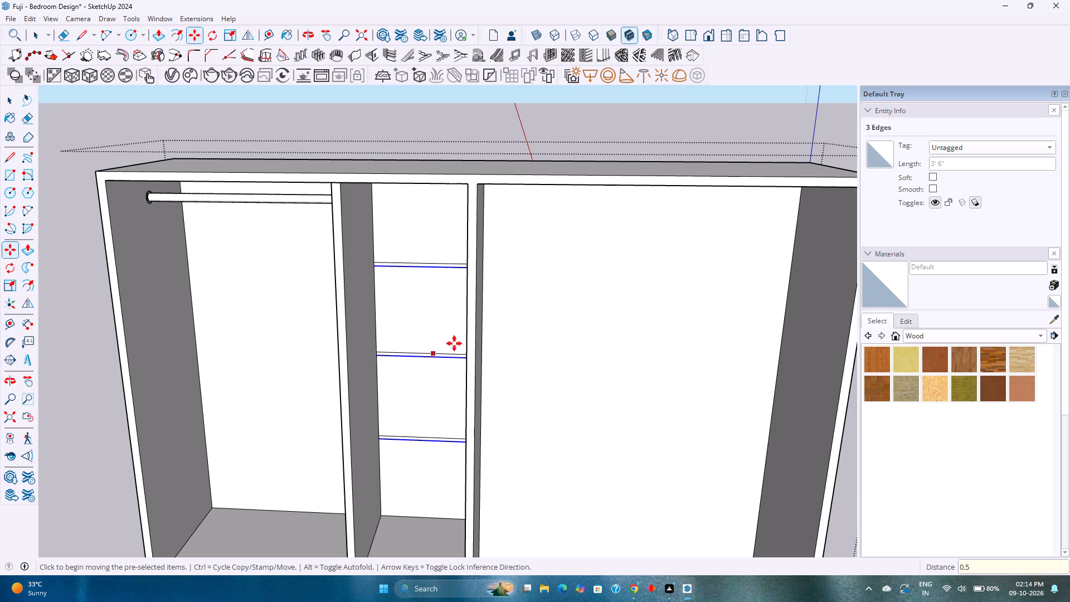
# Push/Pull the middle shelf strip 1' 6 1/2" forward, and extrude the upper and lower strips by the same distance.
pyautogui.press('p')
pyautogui.scroll(3, 431, 356)
pyautogui.click(430, 353)
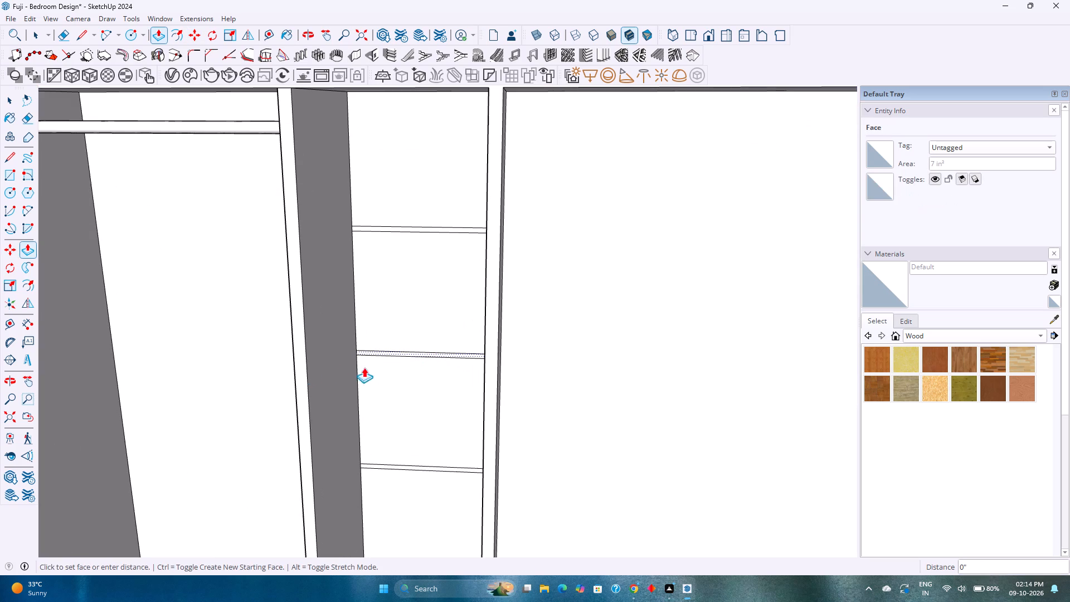
pyautogui.click(304, 367)
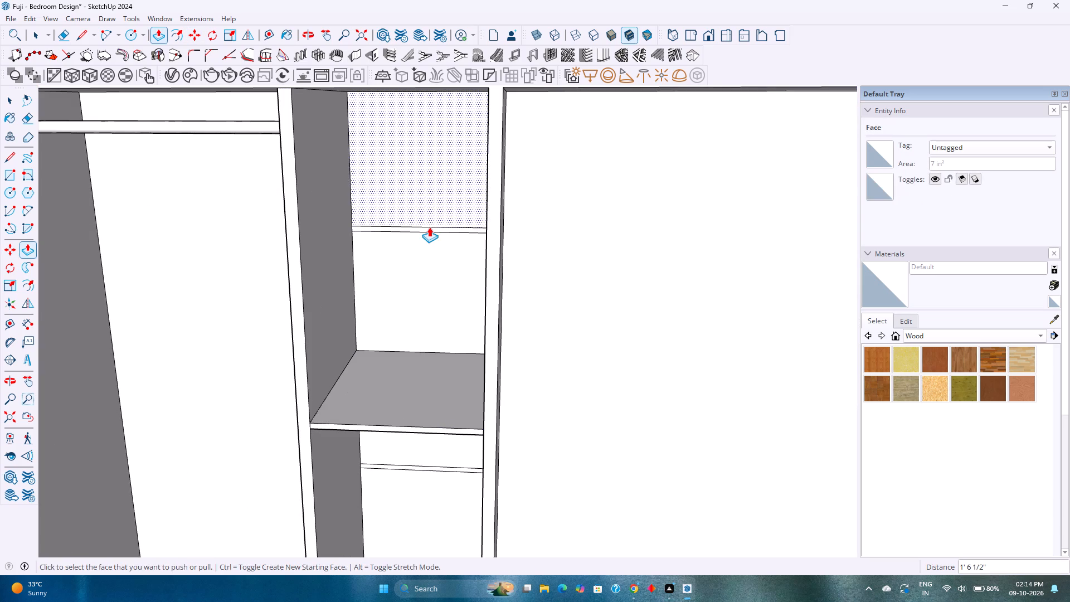
pyautogui.doubleClick(426, 229)
pyautogui.moveTo(380, 480); pyautogui.dragTo(396, 398, button='middle')
pyautogui.scroll(3, 392, 477)
pyautogui.doubleClick(382, 463)
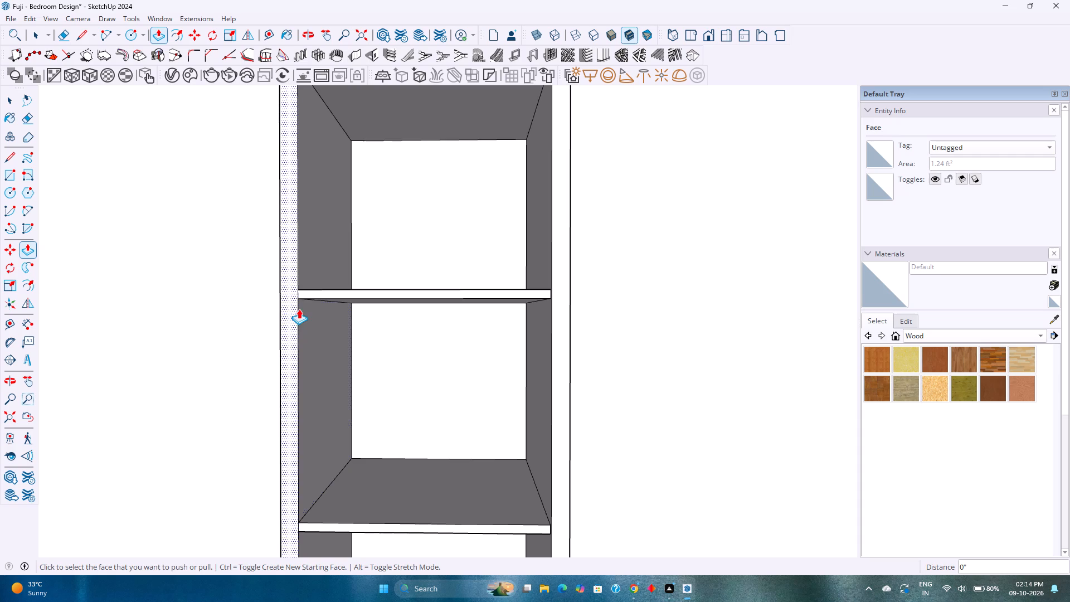
# Erase the short seam edges where the three shelves' front faces meet the partition beside the hanging-rod compartment.
pyautogui.press('e')
pyautogui.scroll(6, 296, 293)
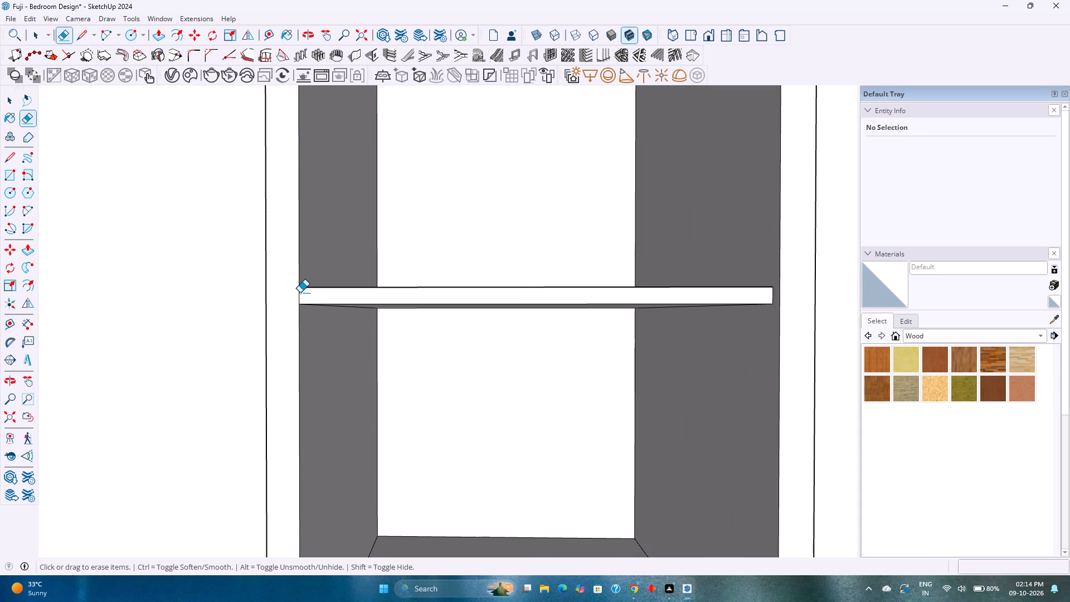
pyautogui.click(301, 295)
pyautogui.click(299, 296)
pyautogui.scroll(-9, 299, 296)
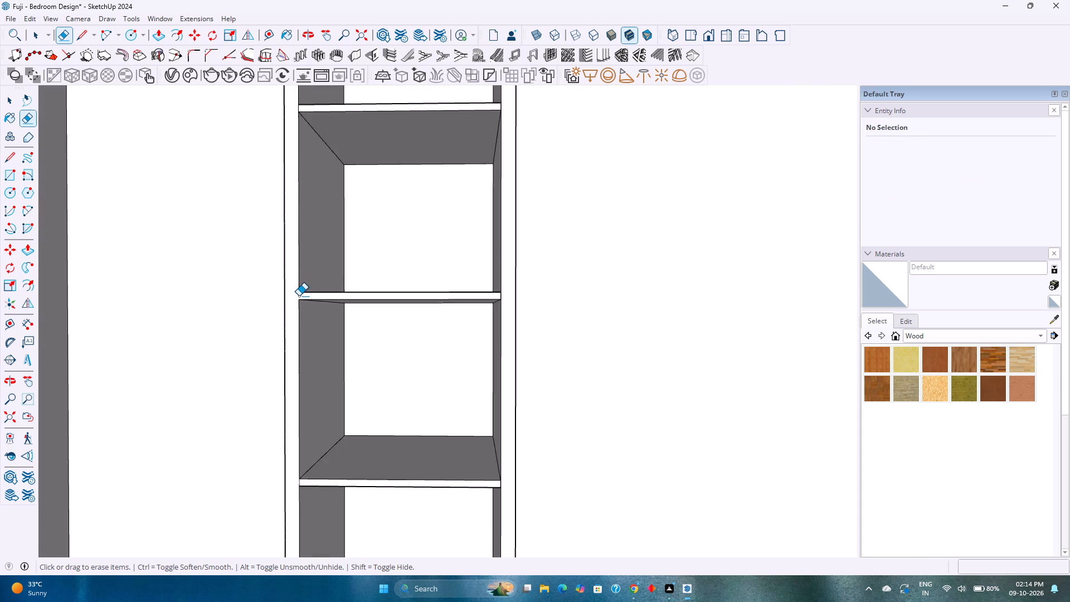
pyautogui.scroll(-4, 299, 296)
pyautogui.keyDown('shift'); pyautogui.moveTo(319, 383); pyautogui.dragTo(383, 278, button='middle'); pyautogui.keyUp('shift')
pyautogui.scroll(10, 369, 303)
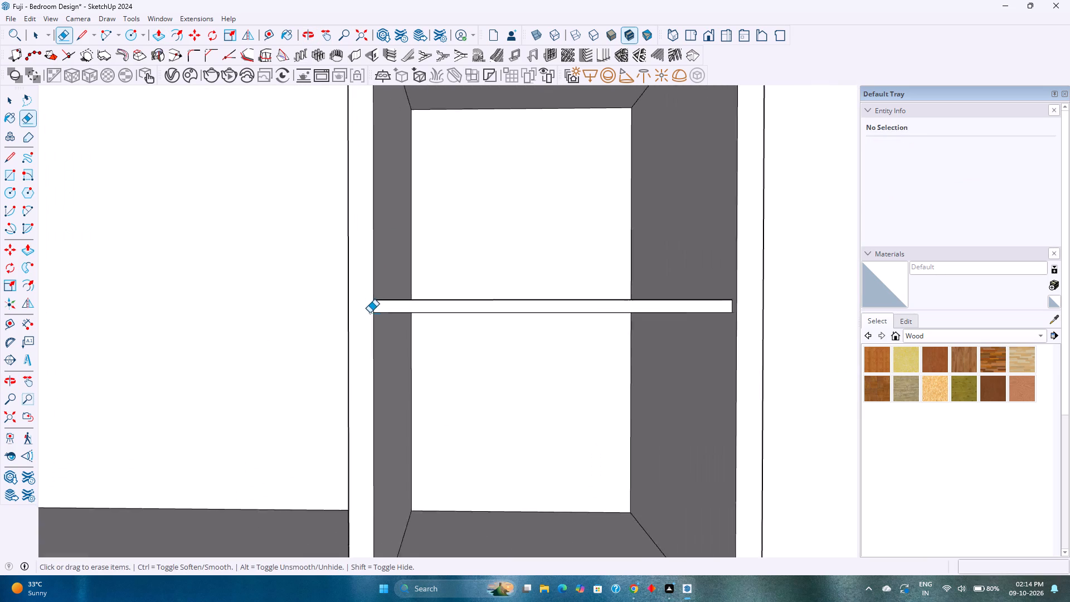
pyautogui.scroll(5, 369, 313)
pyautogui.click(378, 303)
pyautogui.scroll(-8, 378, 303)
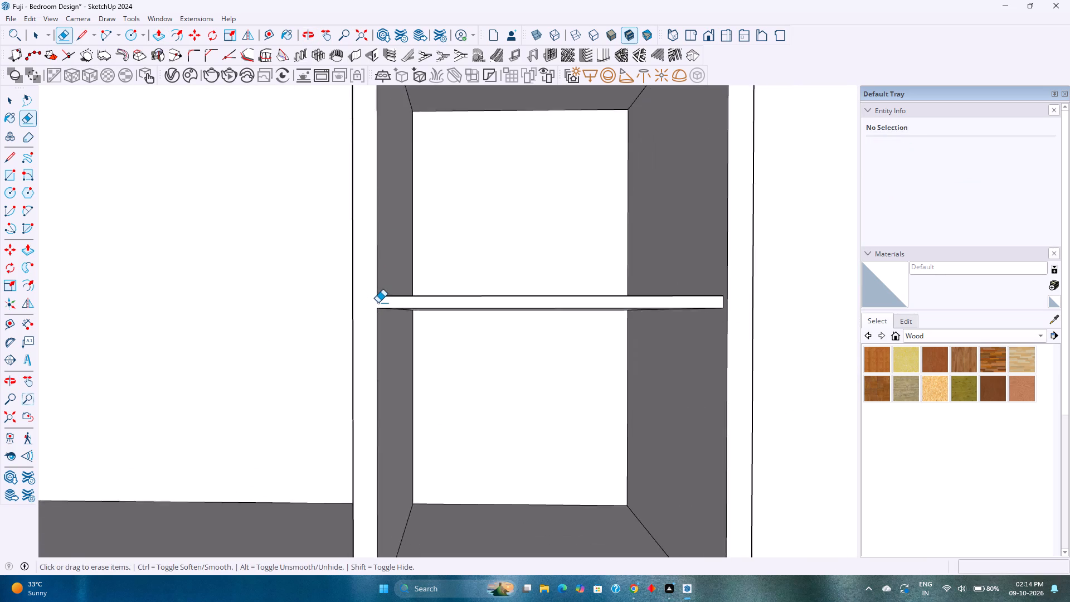
pyautogui.scroll(-8, 378, 303)
pyautogui.keyDown('shift'); pyautogui.moveTo(383, 295); pyautogui.dragTo(380, 410, button='middle'); pyautogui.keyUp('shift')
pyautogui.moveTo(395, 339); pyautogui.dragTo(388, 445, button='middle')
pyautogui.keyDown('shift'); pyautogui.moveTo(393, 355); pyautogui.dragTo(408, 477, button='middle'); pyautogui.keyUp('shift')
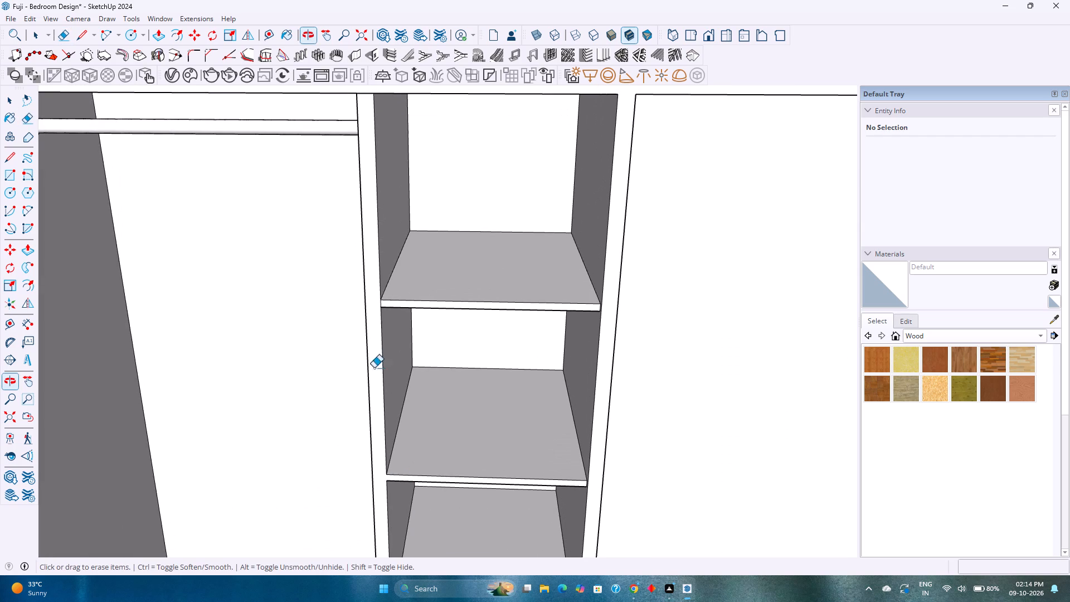
pyautogui.scroll(16, 380, 309)
pyautogui.click(381, 299)
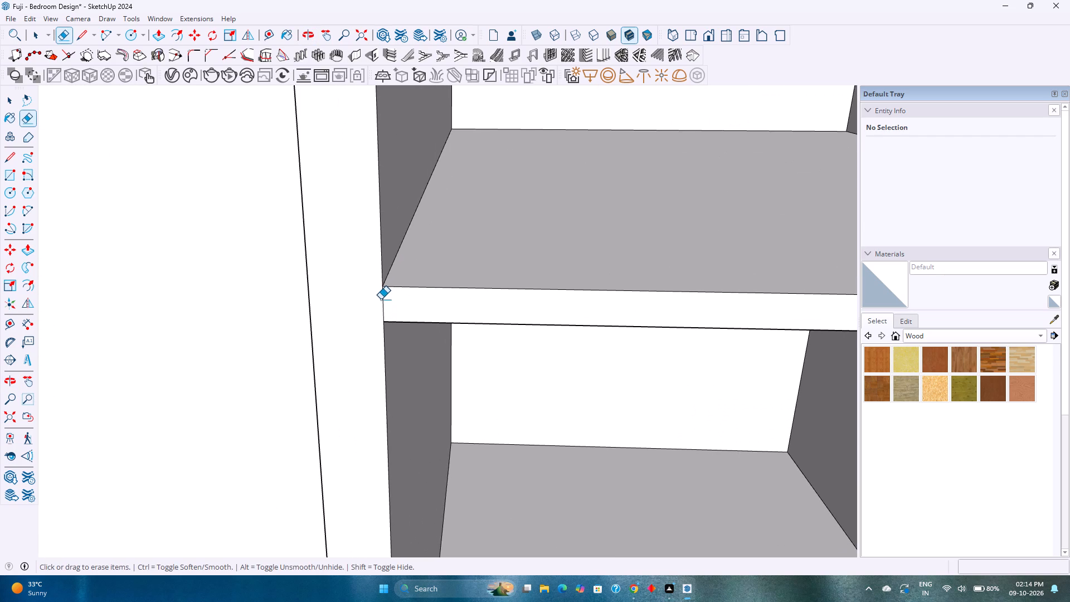
pyautogui.click(385, 304)
pyautogui.scroll(-20, 385, 304)
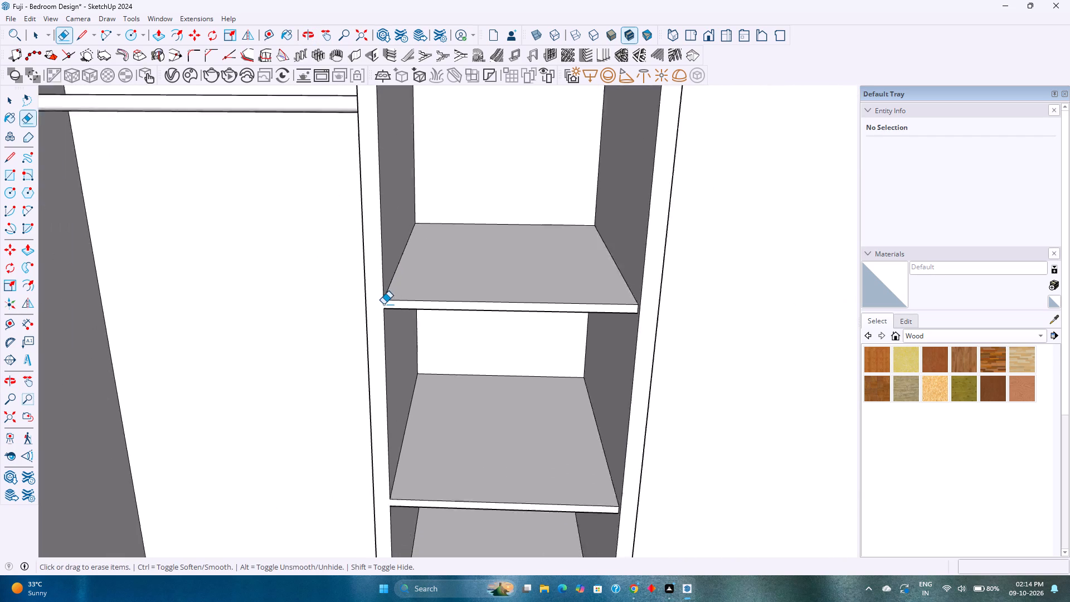
# Examine the whole wardrobe from the front, including the shelved compartment and the open lower compartment.
pyautogui.scroll(-6, 383, 304)
pyautogui.keyDown('shift'); pyautogui.scroll(-1, 383, 304); pyautogui.keyUp('shift')
pyautogui.keyDown('shift'); pyautogui.moveTo(383, 304); pyautogui.dragTo(393, 359, button='middle'); pyautogui.keyUp('shift')
pyautogui.moveTo(393, 368); pyautogui.dragTo(377, 313, button='middle')
pyautogui.scroll(-4, 378, 312)
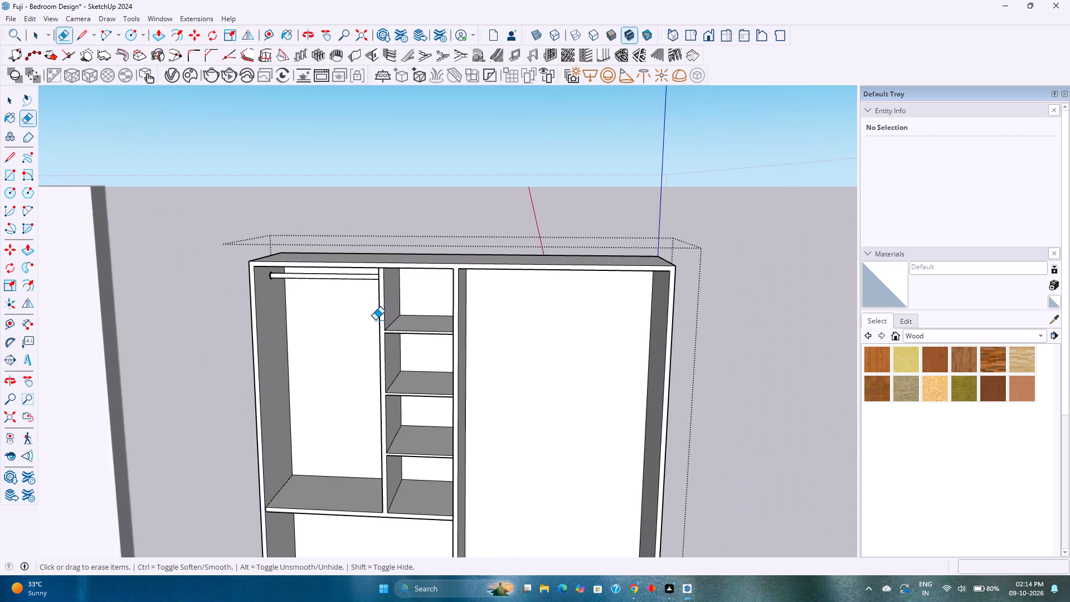
pyautogui.scroll(-3, 375, 322)
pyautogui.keyDown('shift'); pyautogui.moveTo(369, 352); pyautogui.dragTo(392, 328, button='middle'); pyautogui.keyUp('shift')
pyautogui.moveTo(379, 341); pyautogui.dragTo(401, 317, button='middle')
pyautogui.keyDown('shift'); pyautogui.moveTo(376, 452); pyautogui.dragTo(409, 323, button='middle'); pyautogui.keyUp('shift')
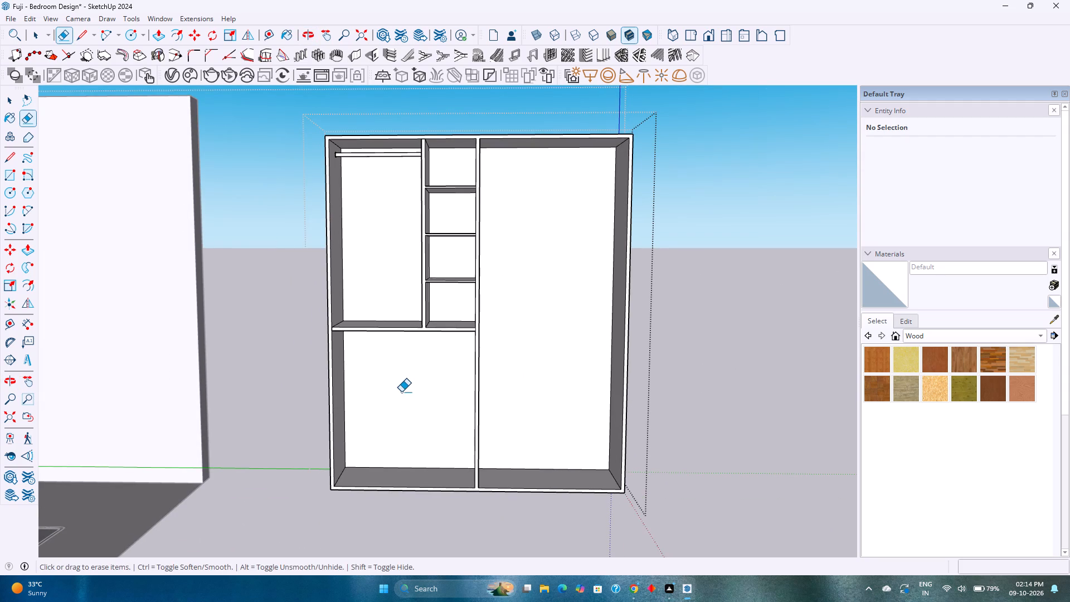